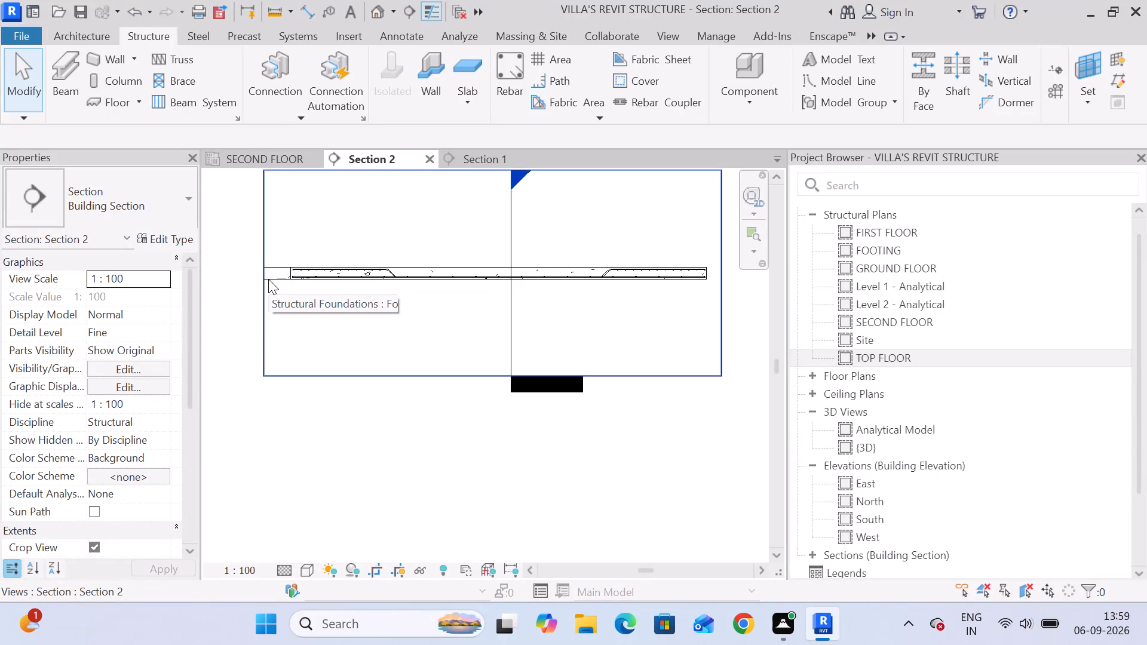
Select a bent bar set in Section 2 and, in Section 1, pull its left end inward to align beneath the second upper bar.
scroll(370, 270, up, 6)
scroll(367, 268, down, 3)
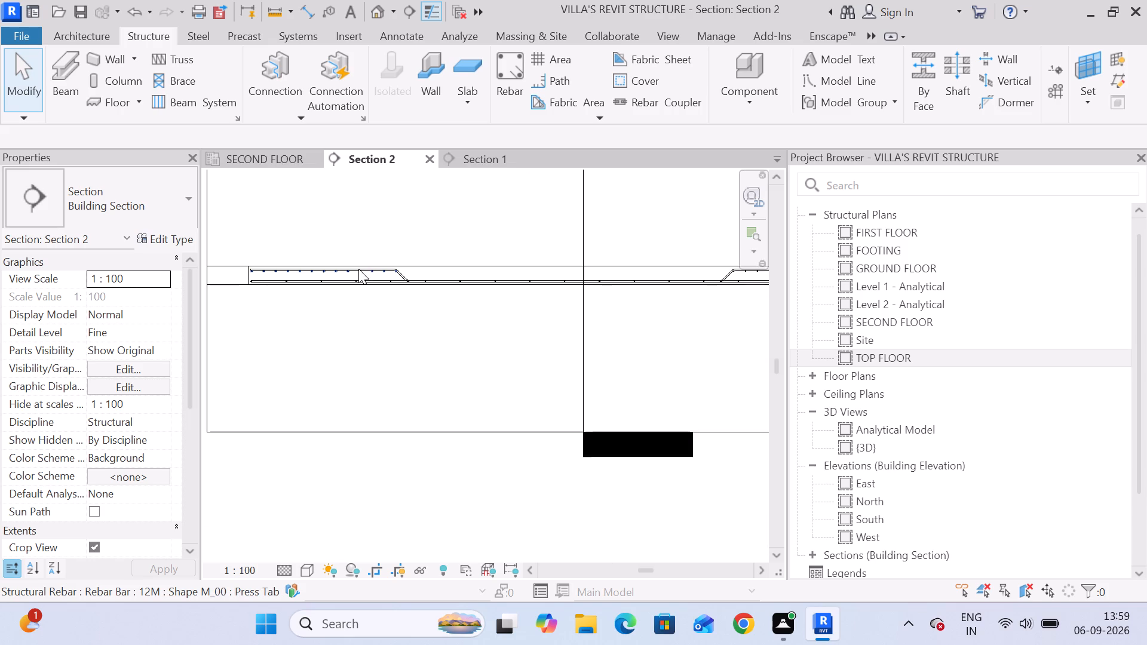
scroll(575, 255, down, 4)
scroll(654, 275, up, 11)
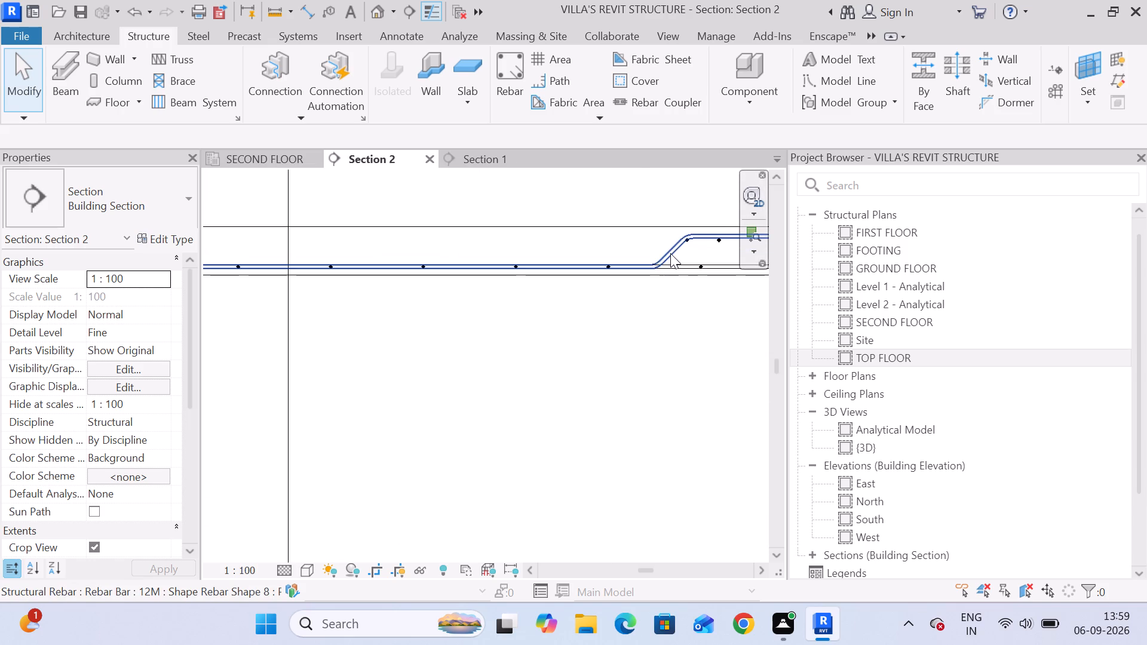
click(670, 253)
click(482, 154)
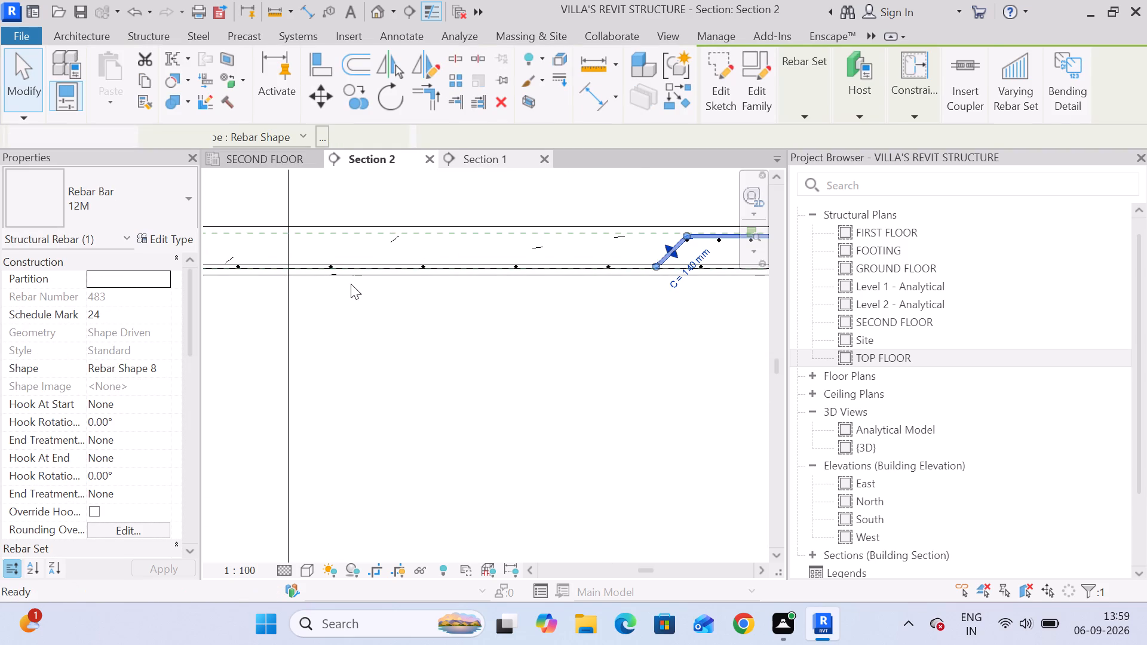
scroll(347, 306, down, 6)
middle_drag(348, 308, 506, 284)
scroll(342, 282, up, 4)
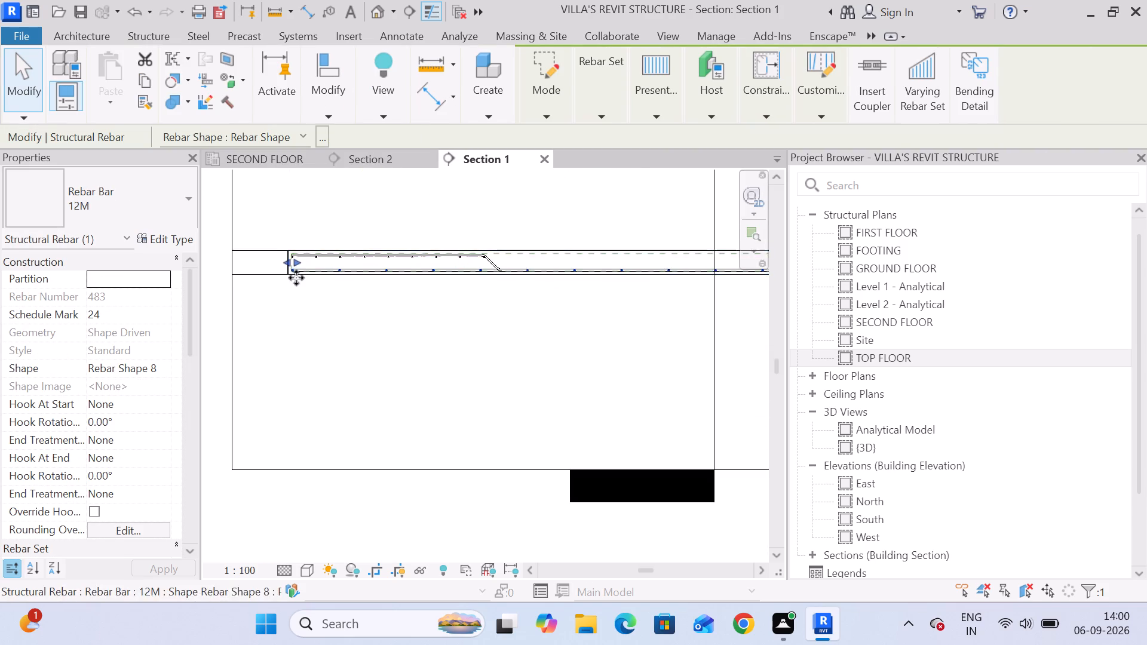
scroll(296, 278, up, 10)
drag(284, 228, 378, 228)
Pull the same bent bar set's right end inward in Section 1 to align beneath the second-to-last upper bar, and clear the selection.
scroll(440, 311, down, 6)
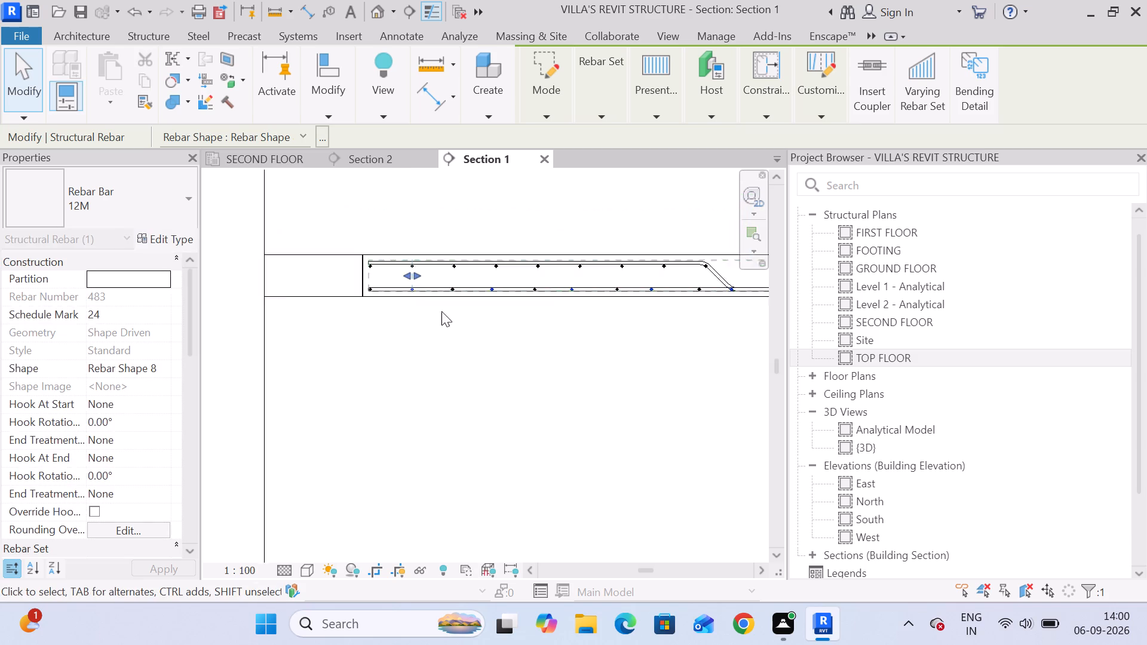
scroll(441, 311, down, 1)
middle_drag(557, 323, 312, 323)
middle_drag(643, 325, 336, 327)
middle_drag(582, 327, 413, 327)
middle_drag(621, 326, 412, 324)
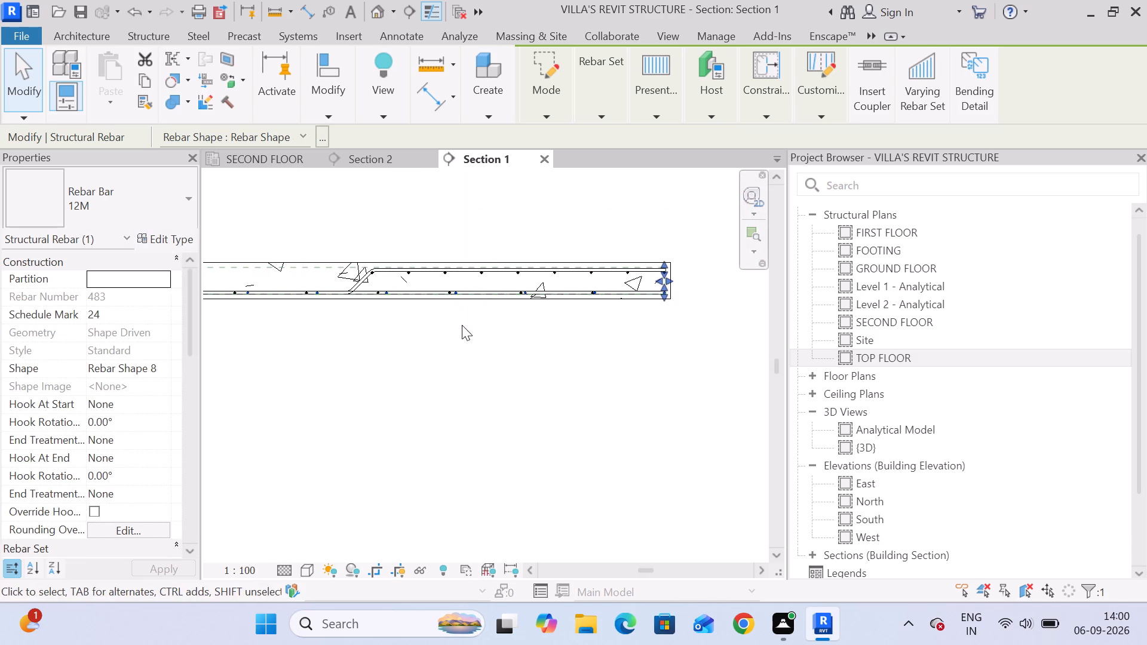
scroll(616, 298, up, 4)
drag(677, 269, 619, 269)
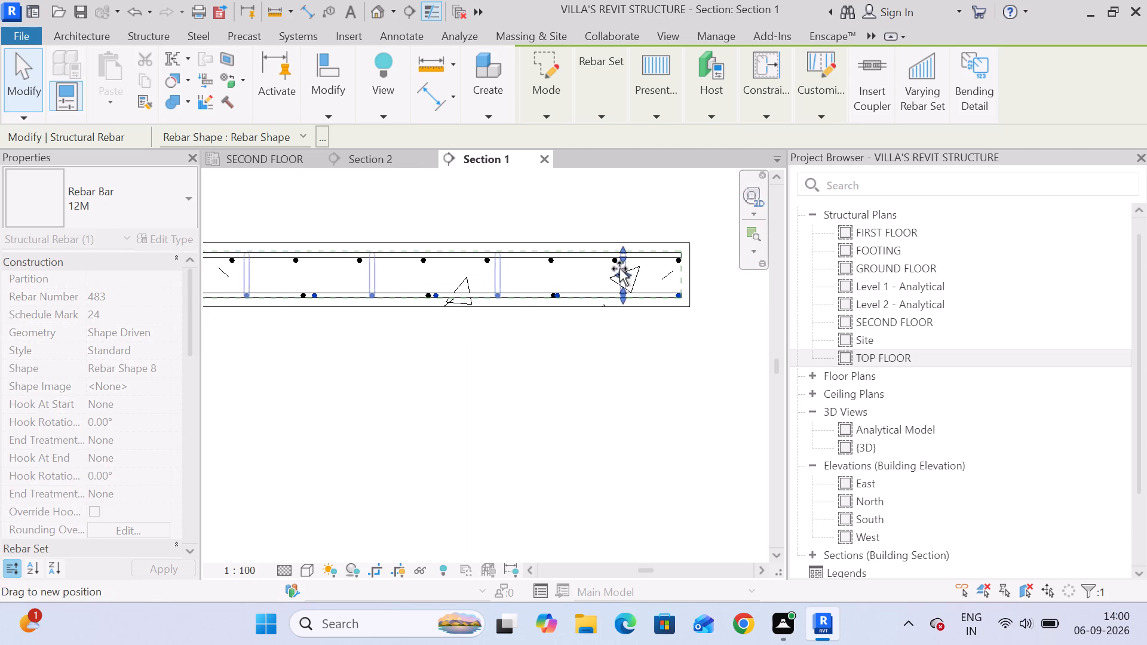
drag(619, 269, 618, 269)
scroll(614, 337, down, 12)
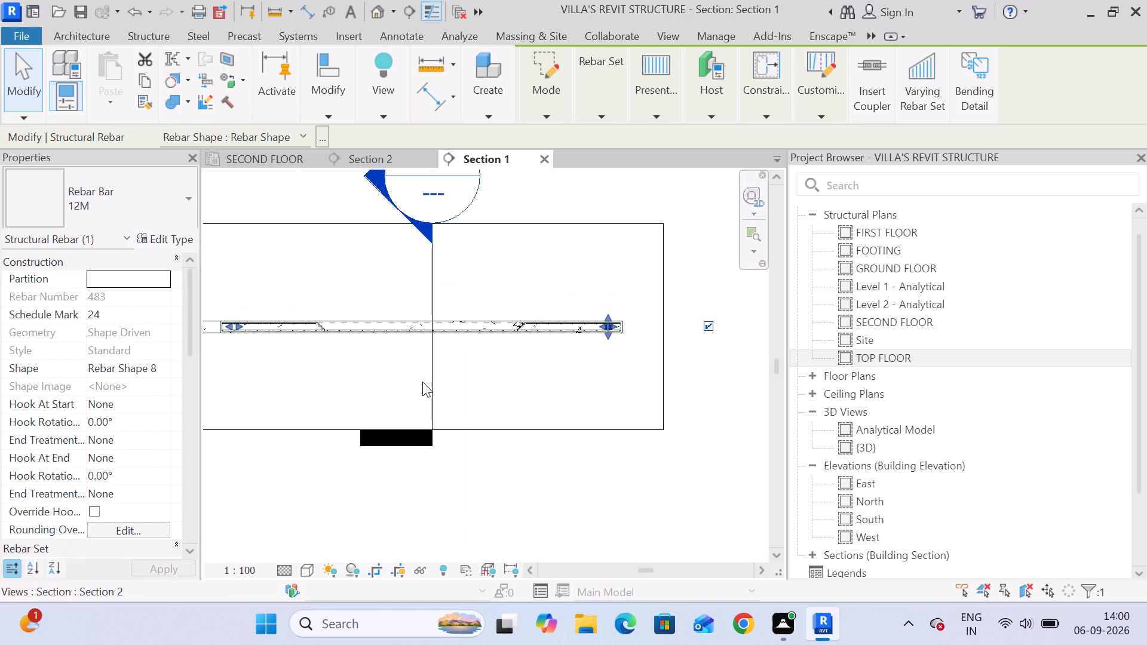
middle_drag(422, 382, 474, 351)
click(577, 348)
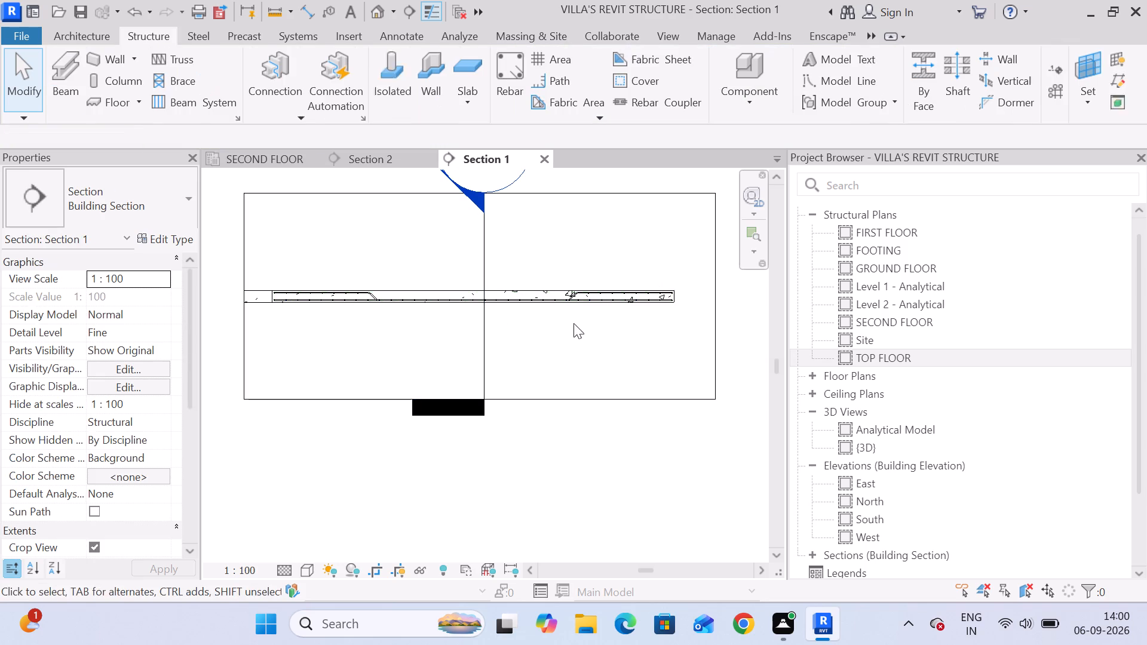
Select the other bent bar set in Section 1 and, in Section 2, pull its left end inward beneath the second upper bar.
scroll(569, 296, up, 7)
click(573, 296)
scroll(571, 376, down, 5)
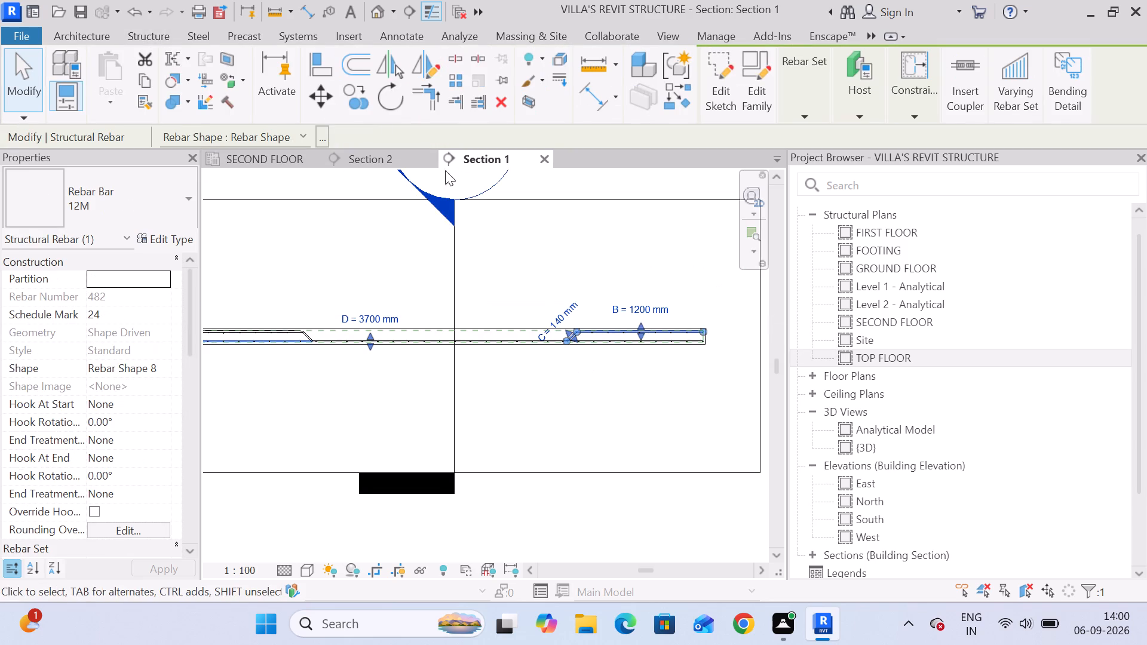
click(367, 159)
scroll(400, 281, down, 5)
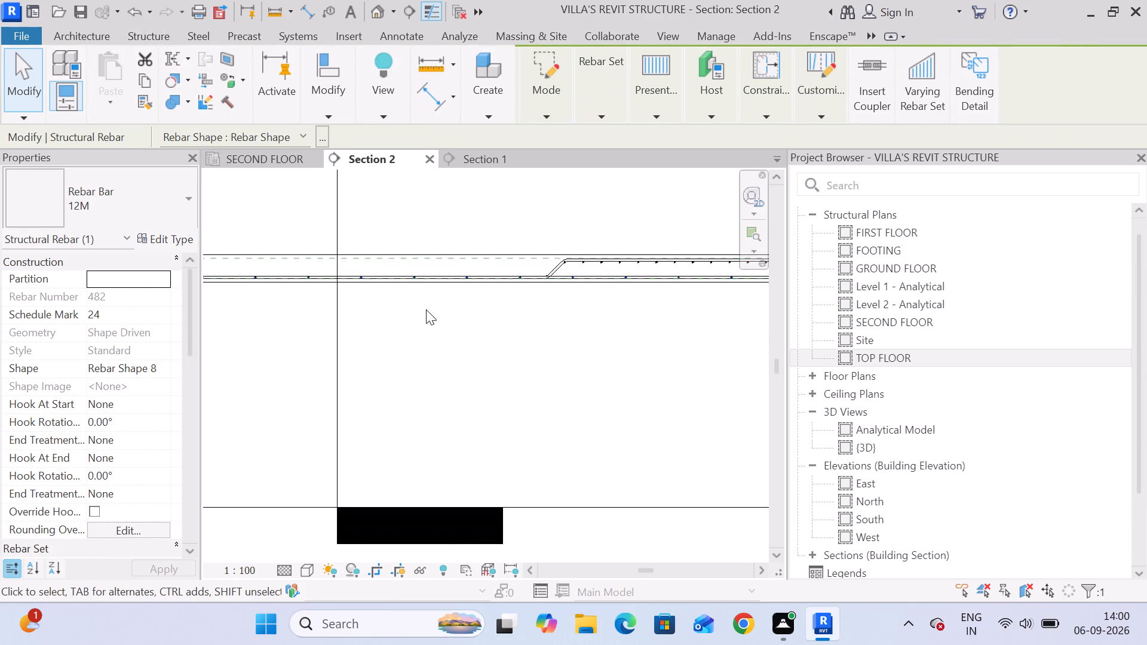
scroll(426, 309, down, 5)
middle_drag(269, 289, 525, 291)
scroll(387, 314, up, 5)
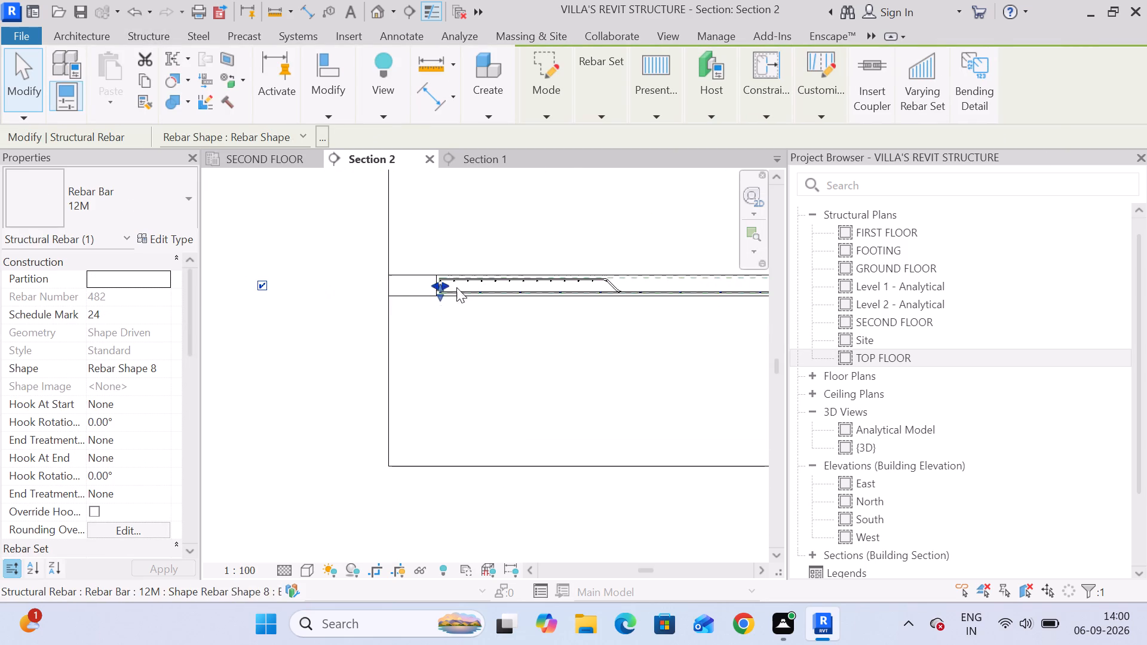
scroll(456, 287, up, 9)
drag(407, 282, 466, 282)
Pull this bent bar set's right end inward in Section 2 to align beneath the second-to-last upper bar, and clear the selection.
scroll(581, 365, down, 10)
middle_drag(630, 374, 398, 343)
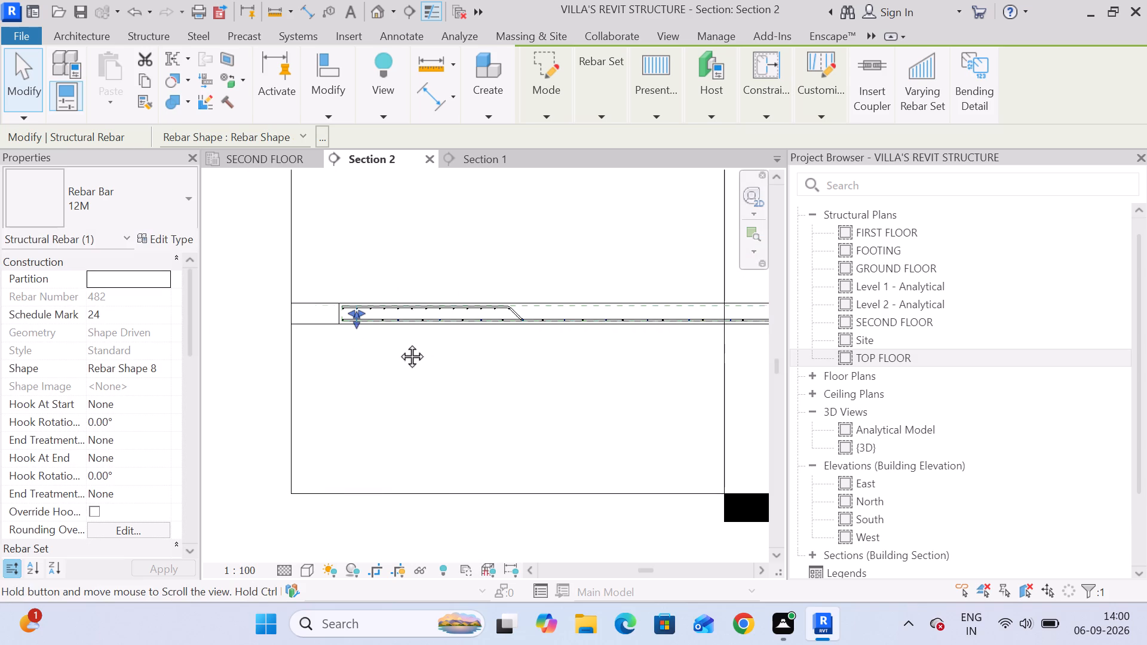
middle_drag(398, 343, 381, 343)
middle_drag(600, 343, 407, 345)
middle_drag(658, 350, 421, 349)
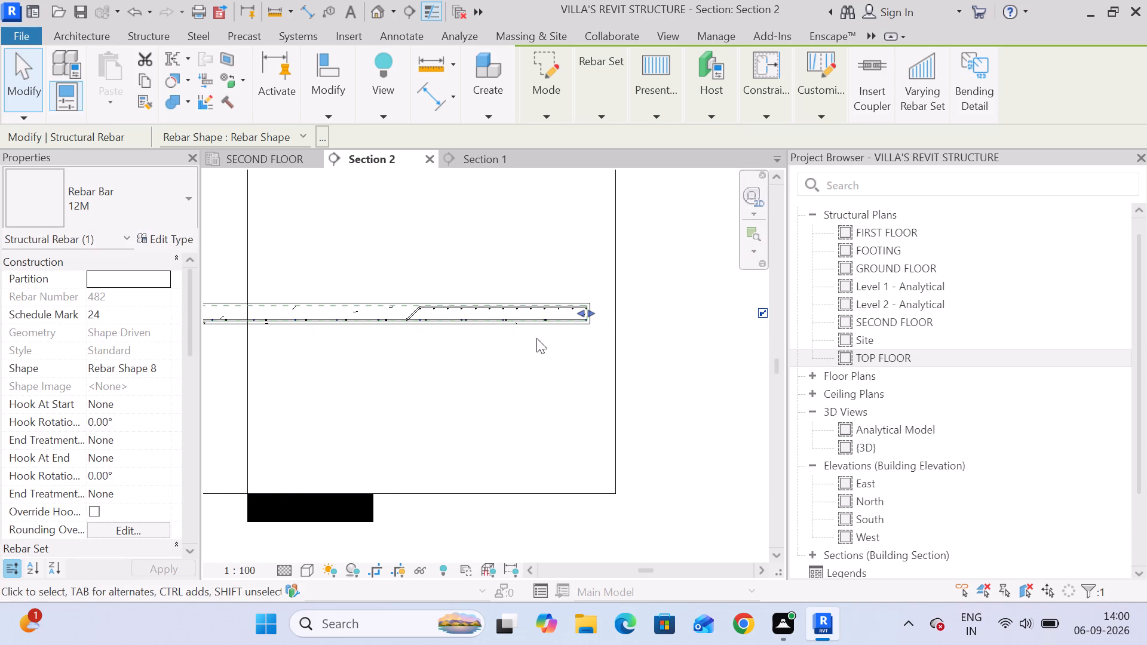
scroll(606, 321, up, 8)
drag(560, 312, 532, 312)
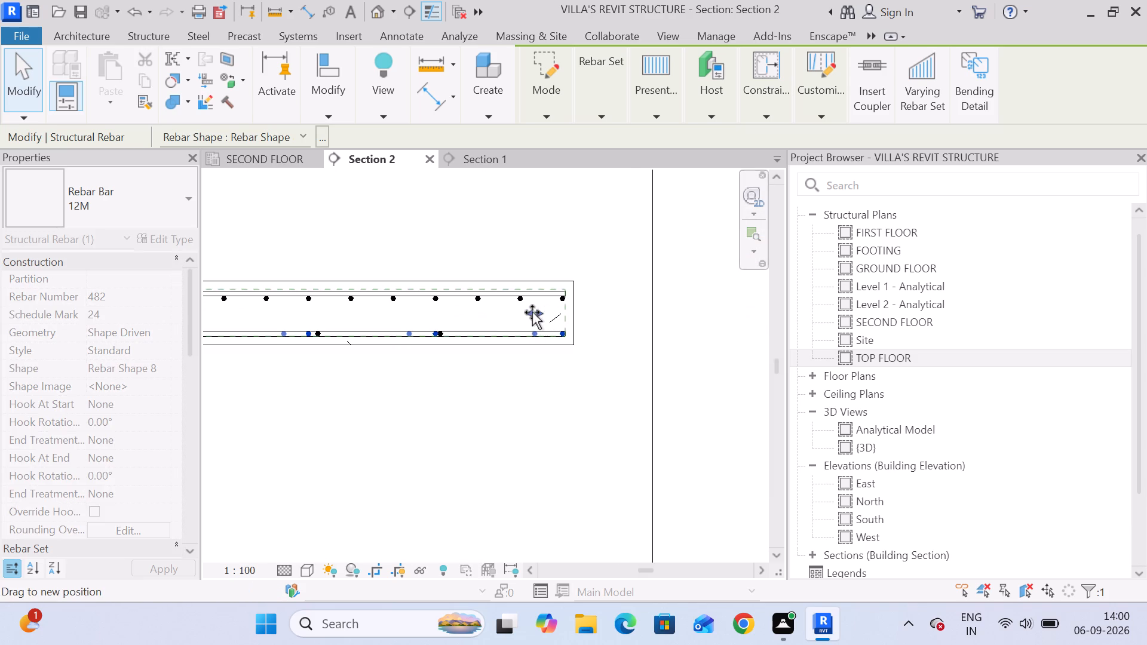
drag(532, 312, 522, 312)
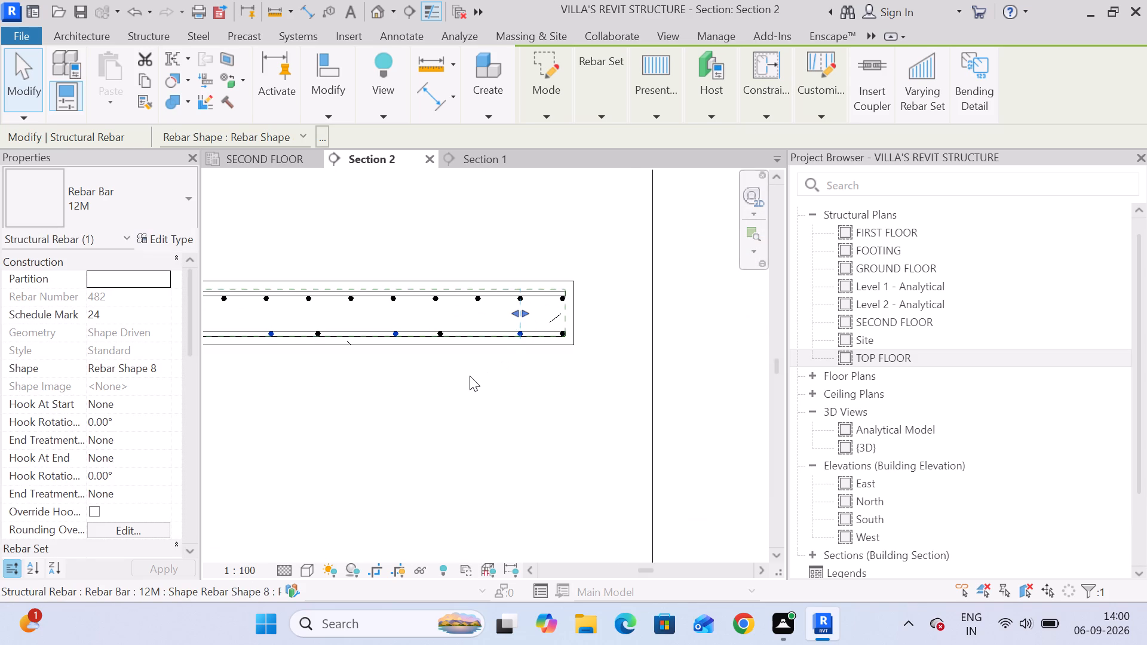
scroll(477, 376, down, 3)
middle_drag(477, 377, 599, 362)
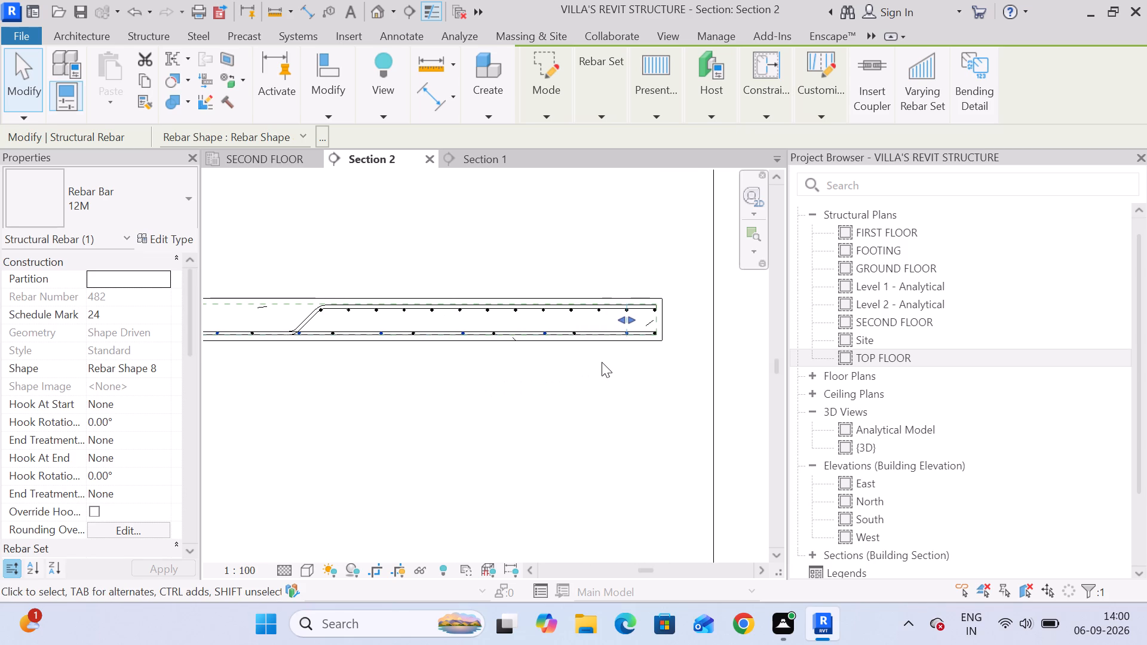
click(600, 364)
Set the maximum spacing of the upper M_00 bar set at the slab's right end in Section 2 to 150 mm.
click(627, 312)
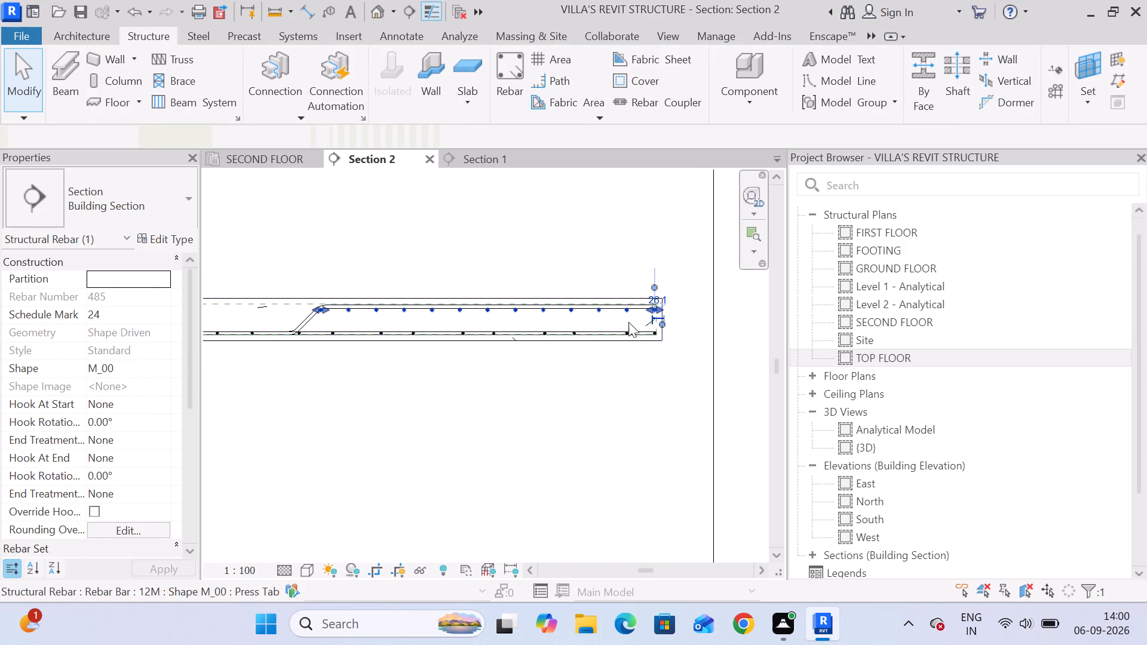
click(605, 118)
click(694, 178)
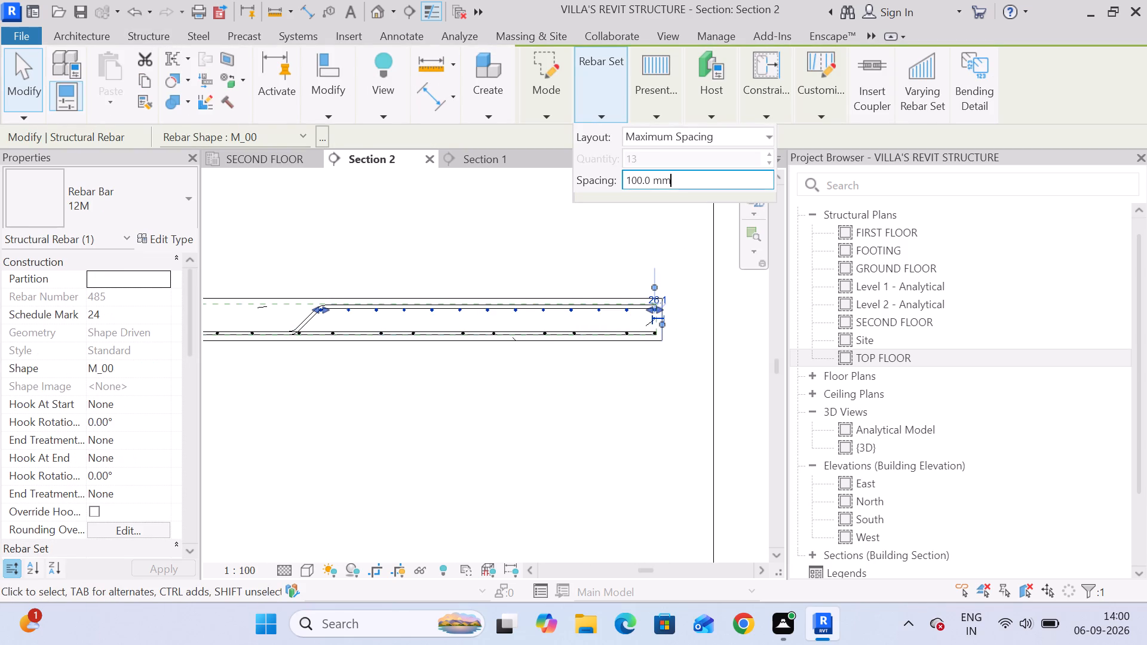
text(150)
key(Return)
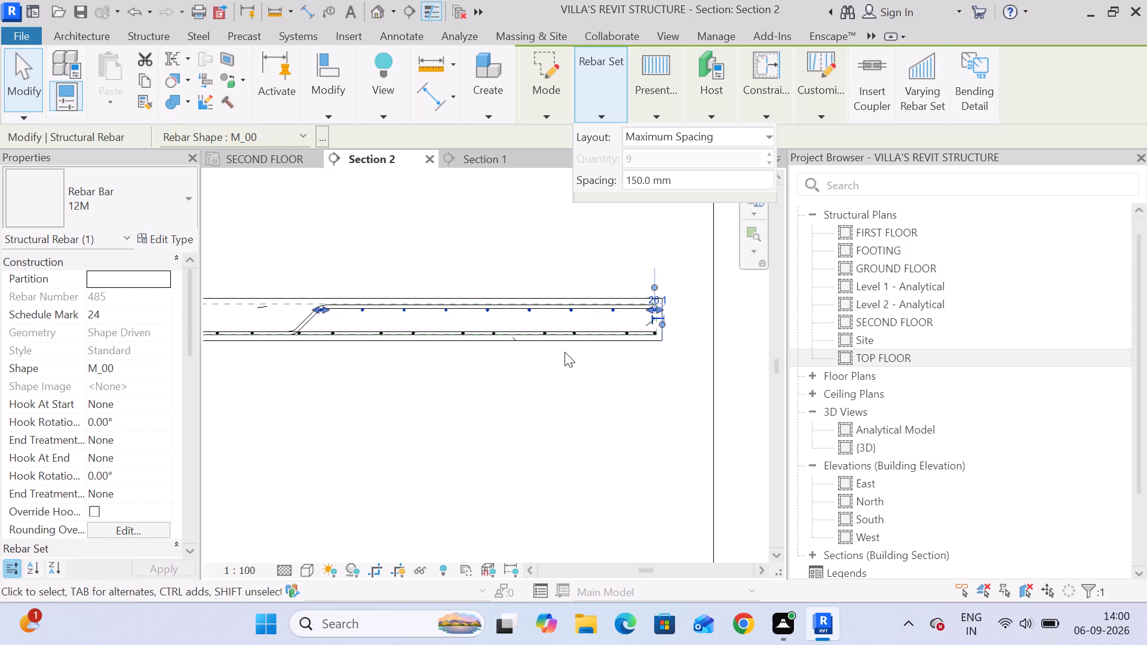
Set the maximum spacing of the upper M_00 bar set at the slab's left end in Section 2 to 150 mm.
scroll(564, 379, down, 8)
middle_drag(388, 392, 592, 392)
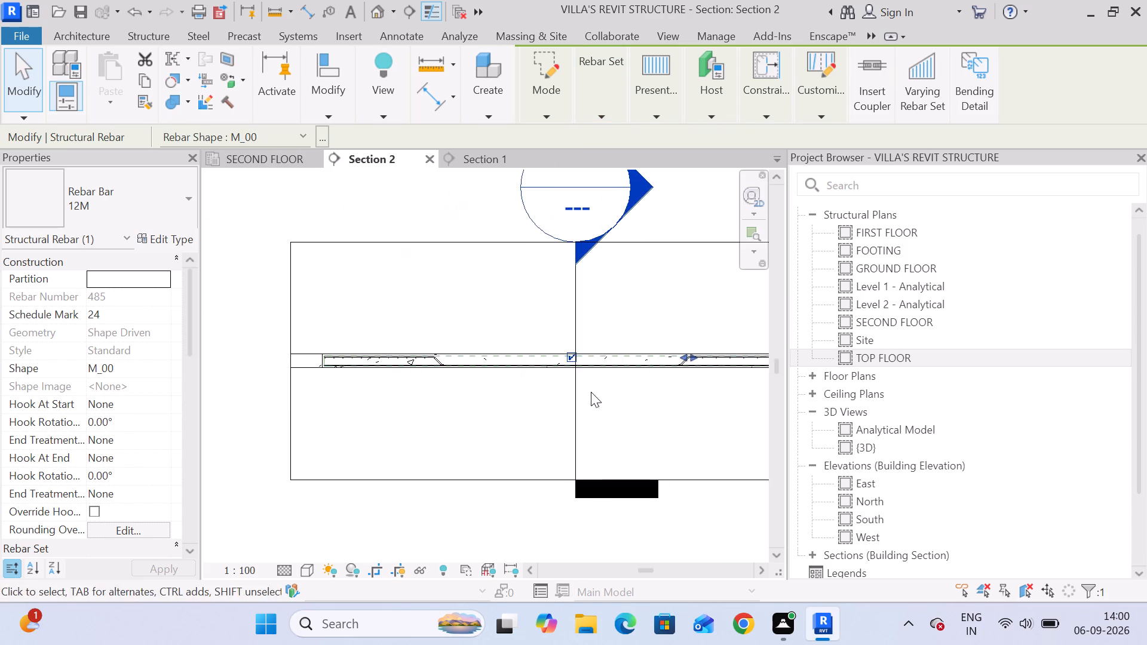
scroll(390, 365, up, 14)
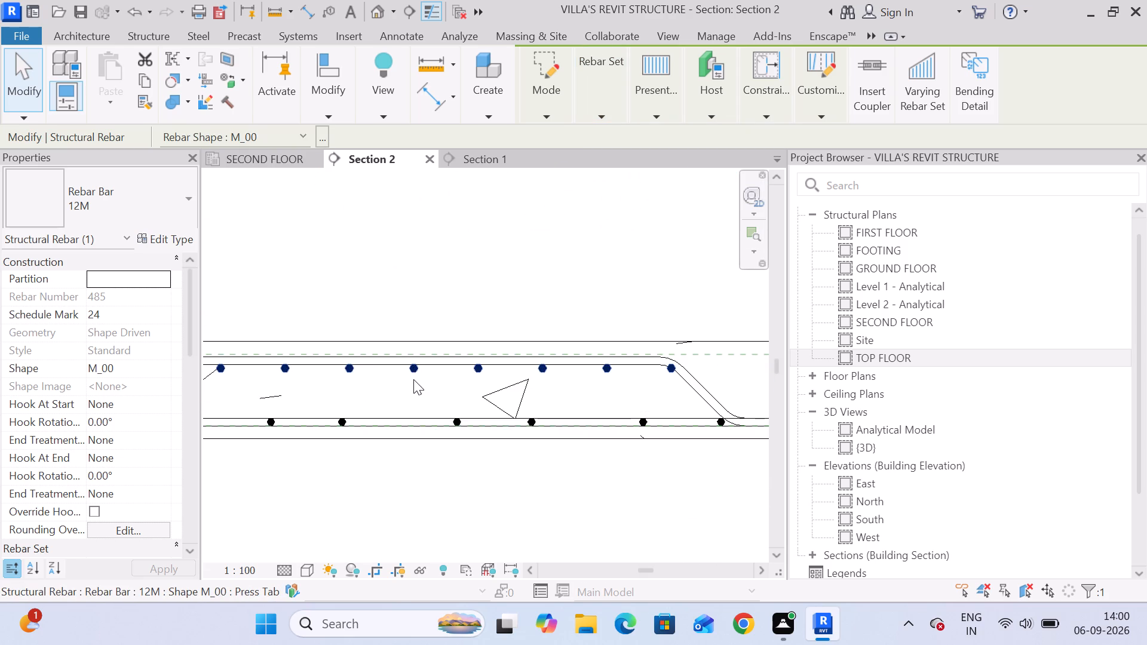
click(413, 372)
click(607, 115)
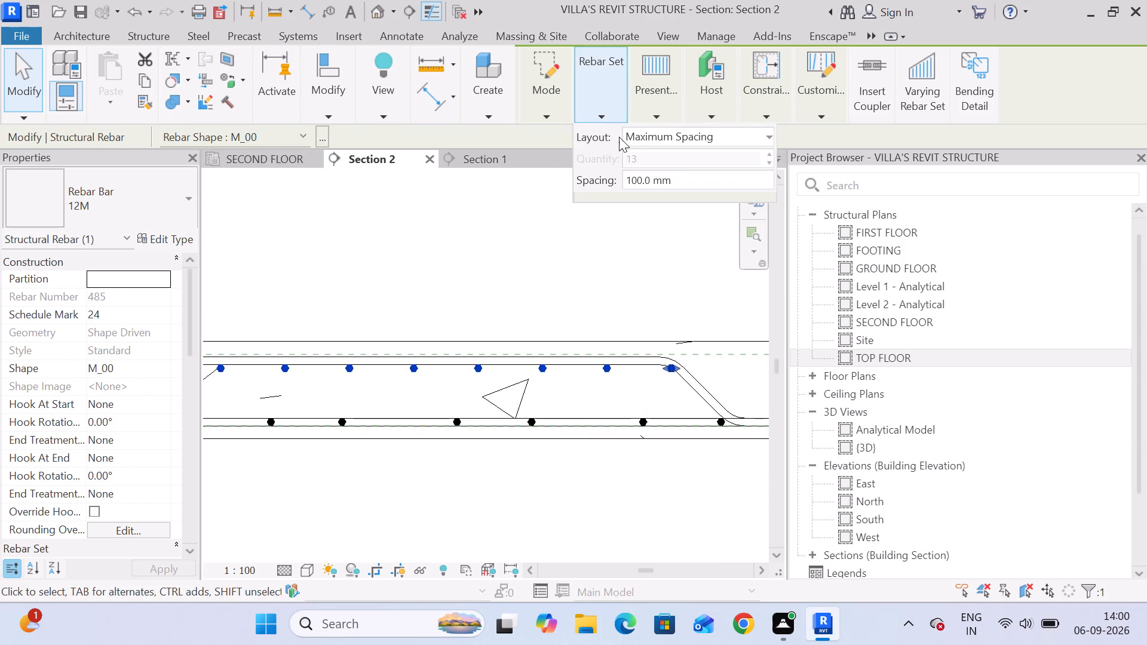
click(673, 175)
key(1)
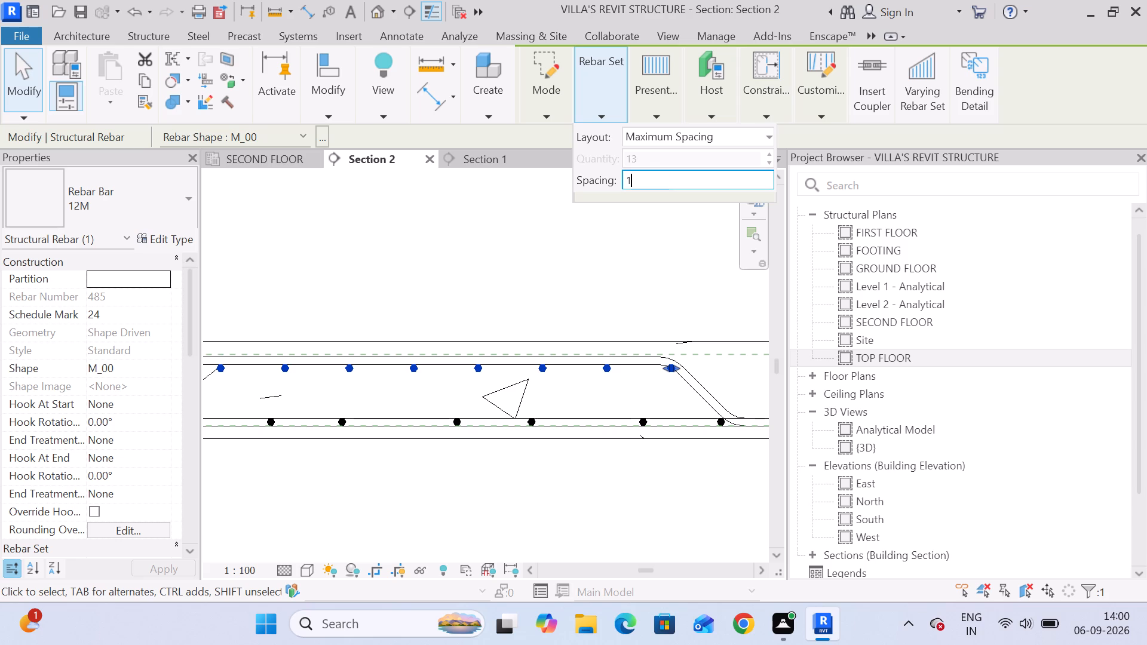
text(50)
key(Return)
click(544, 291)
Check the rebar set layout of the upper M_00 bars at the slab's right end in Section 1, and clear the selection.
scroll(579, 356, down, 4)
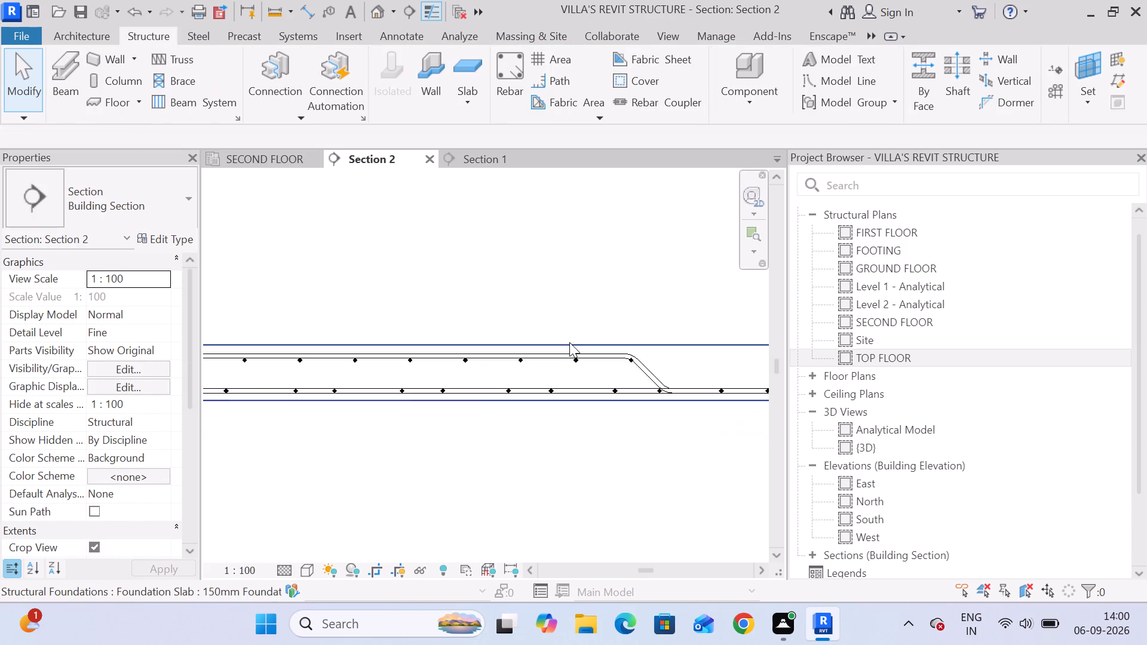
scroll(569, 342, down, 8)
click(461, 154)
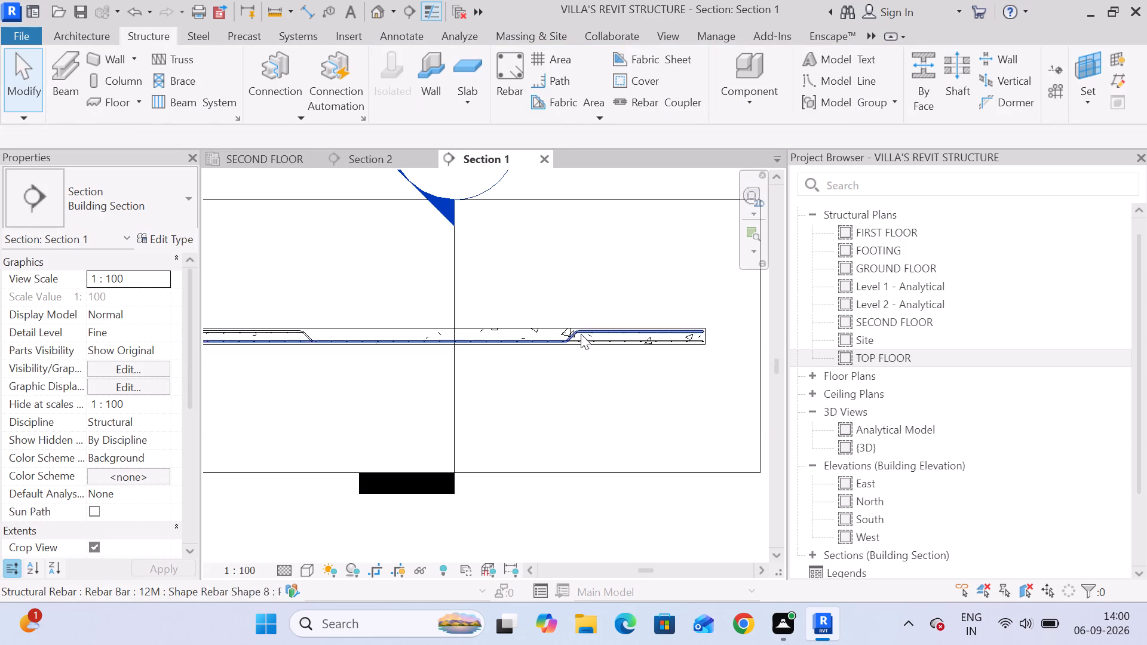
scroll(595, 334, up, 17)
click(661, 333)
scroll(664, 340, down, 6)
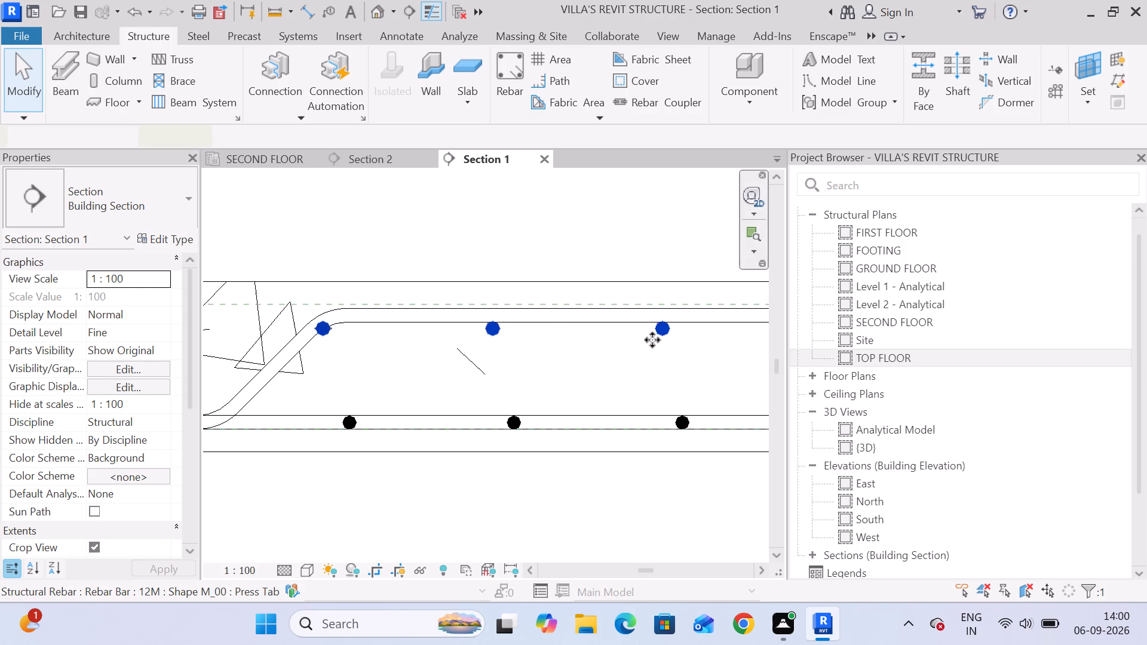
middle_drag(646, 340, 534, 301)
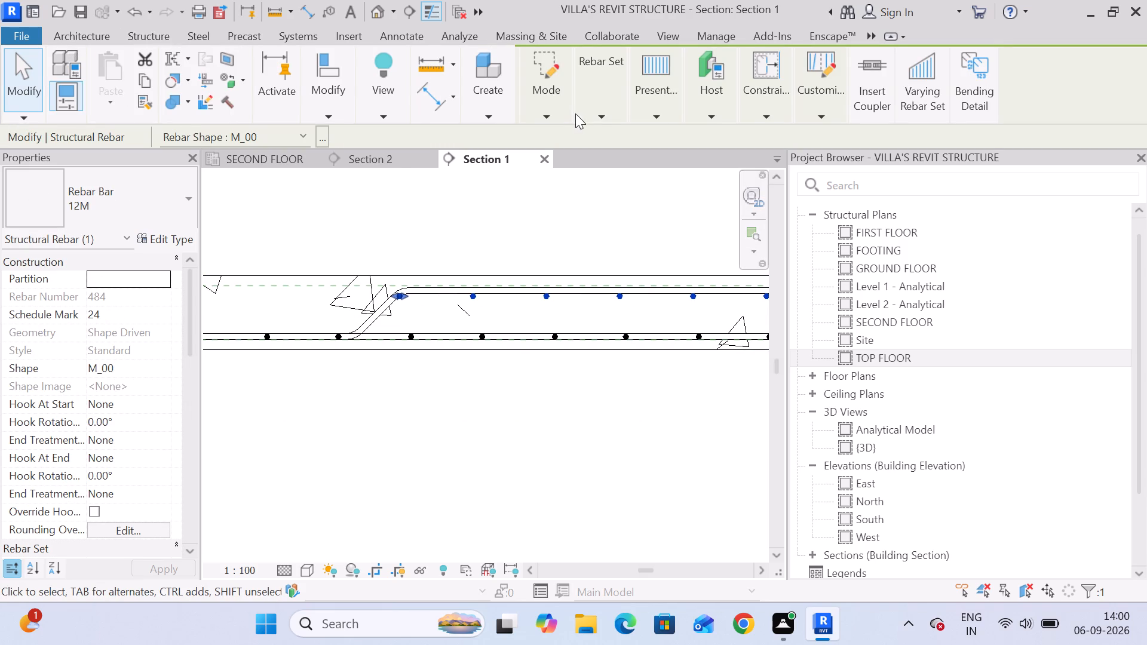
click(609, 113)
click(523, 233)
Examine the arrangement of the bent and distribution bars along the slab in Section 1.
scroll(527, 239, down, 4)
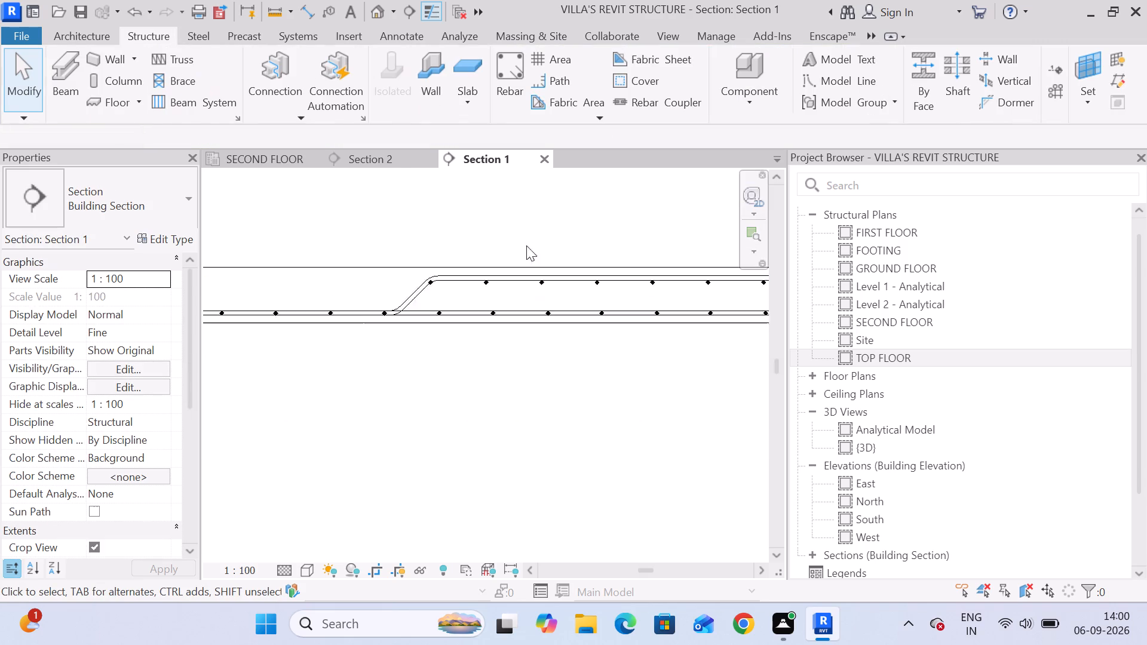
scroll(526, 245, down, 2)
scroll(429, 285, down, 4)
middle_drag(427, 286, 578, 291)
scroll(288, 298, up, 3)
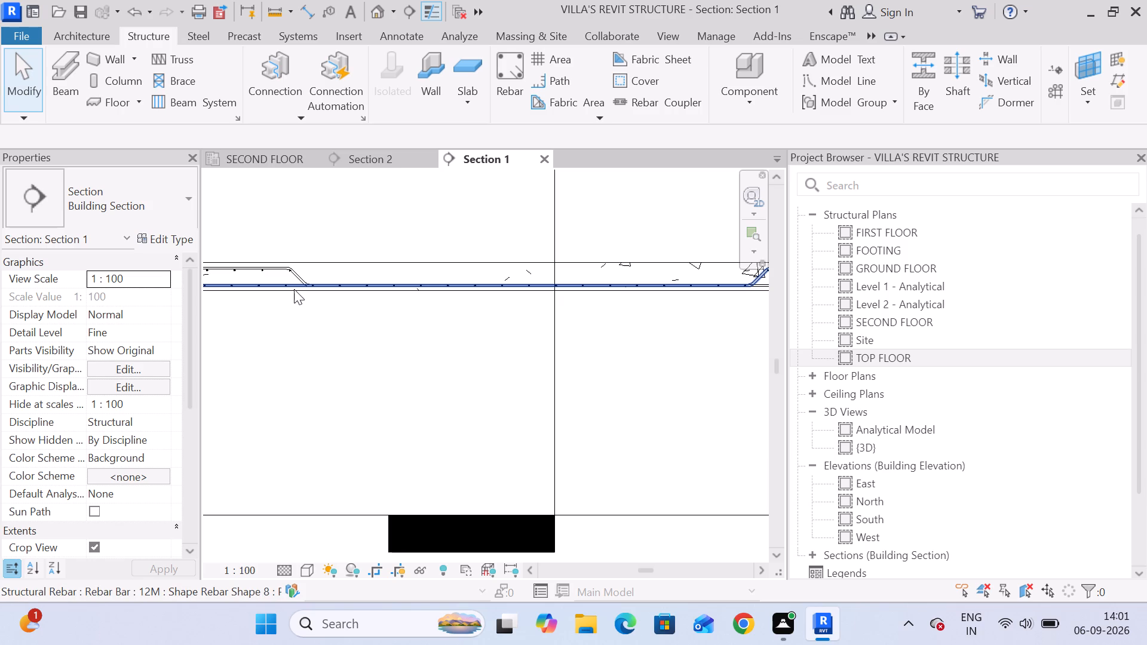
scroll(321, 289, down, 4)
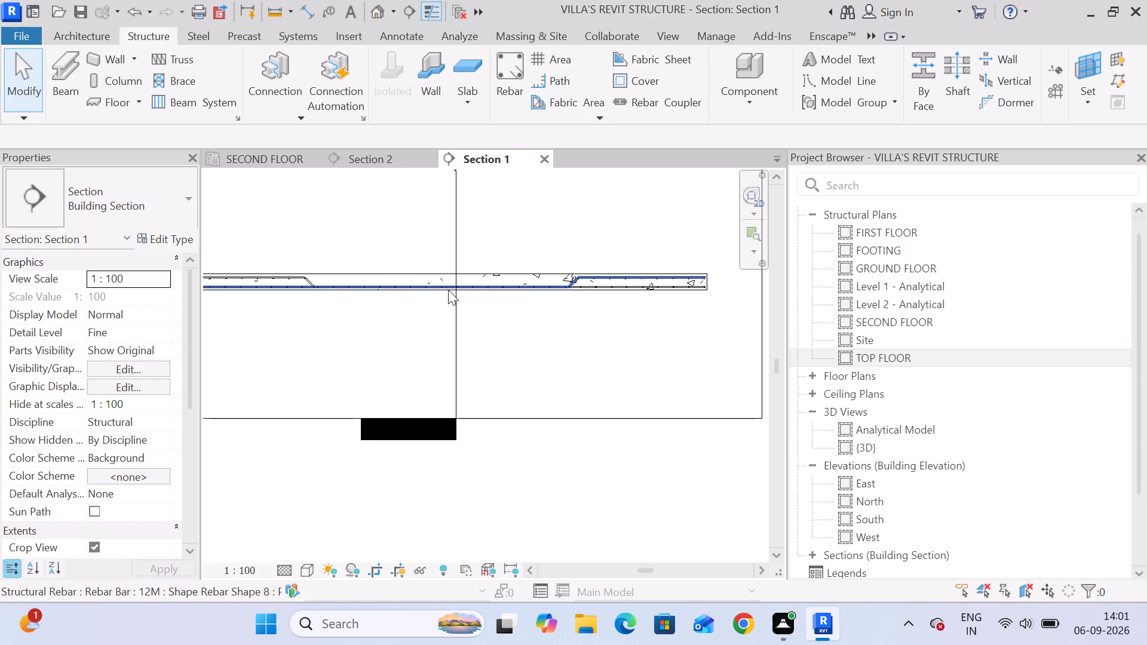
scroll(617, 289, up, 10)
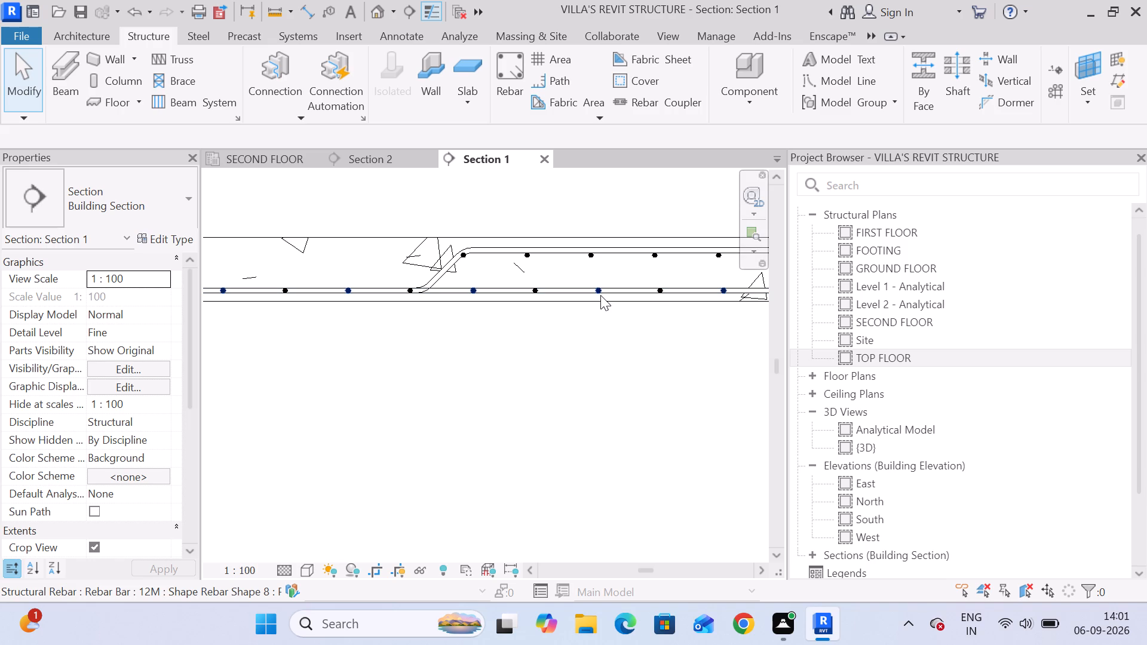
scroll(598, 295, down, 2)
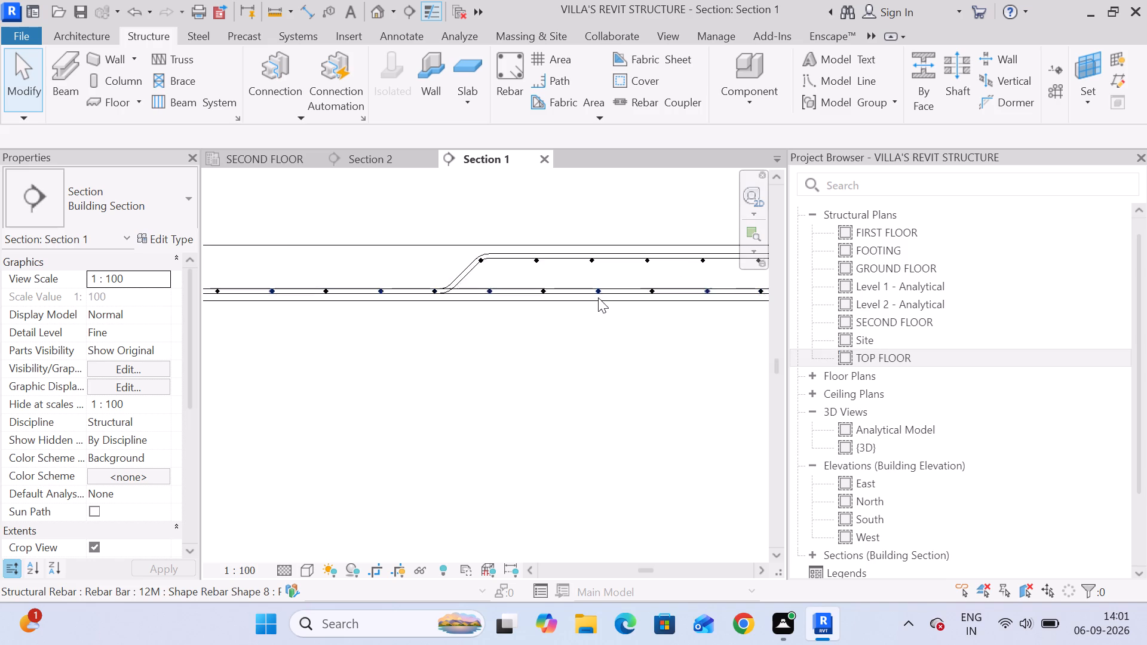
scroll(598, 297, down, 6)
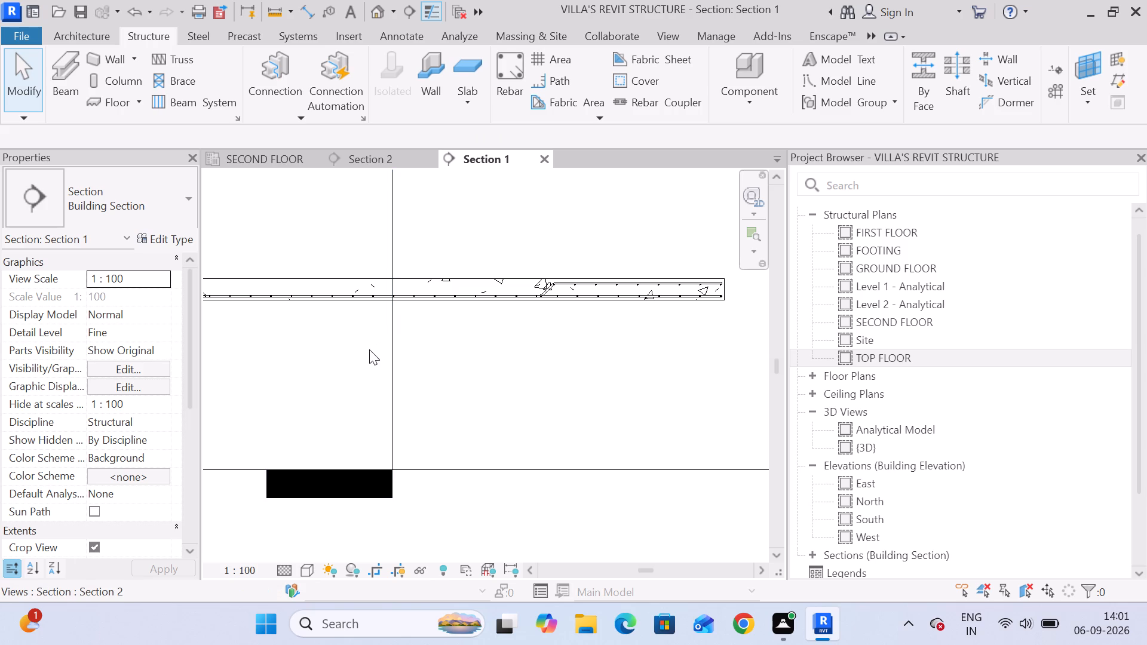
In Section 2, align the left end of the 12M bent bar set bent up at Section 1's right end with the second upper bar.
middle_drag(370, 350, 566, 321)
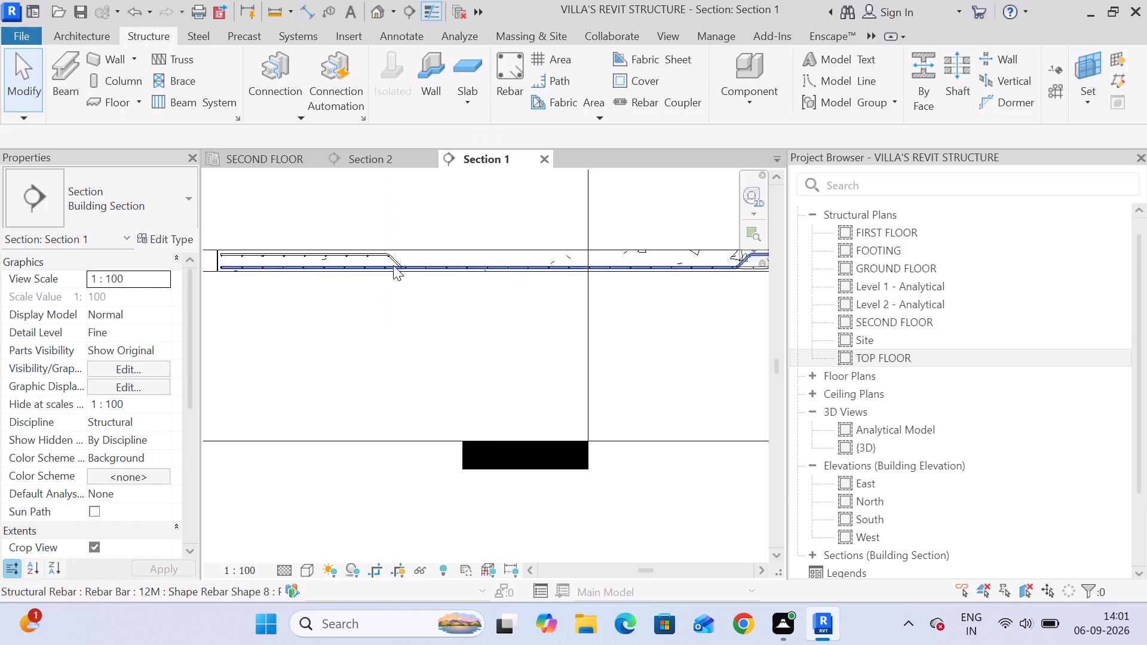
scroll(386, 263, up, 6)
middle_drag(372, 265, 455, 275)
scroll(535, 277, down, 5)
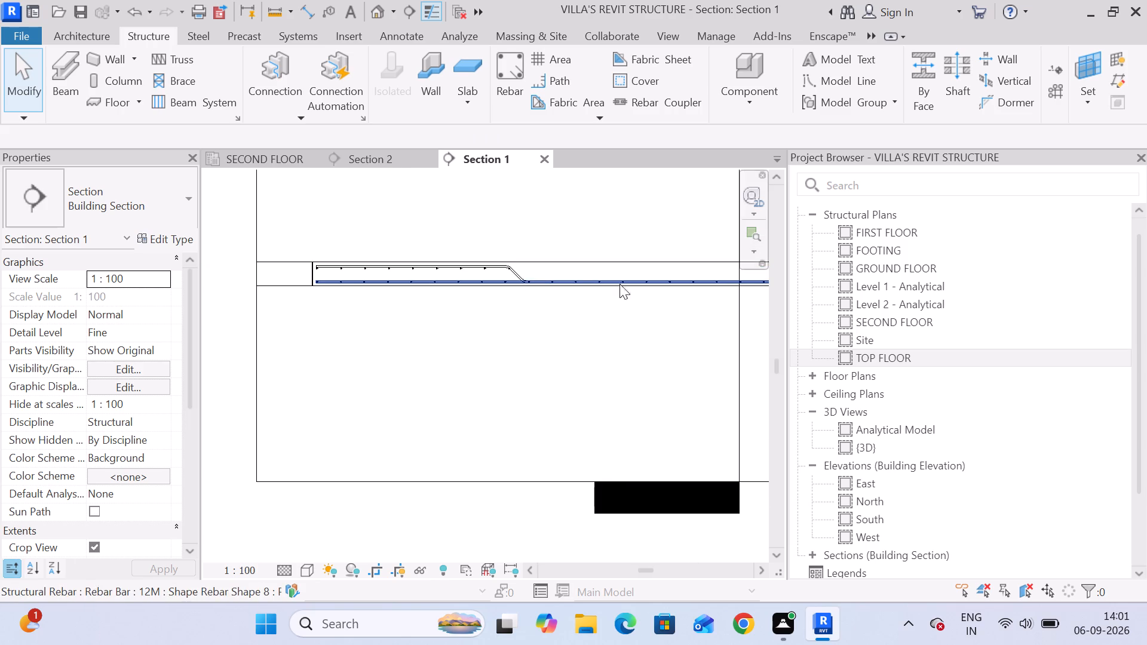
middle_drag(619, 284, 394, 282)
middle_drag(602, 261, 410, 261)
scroll(476, 274, up, 5)
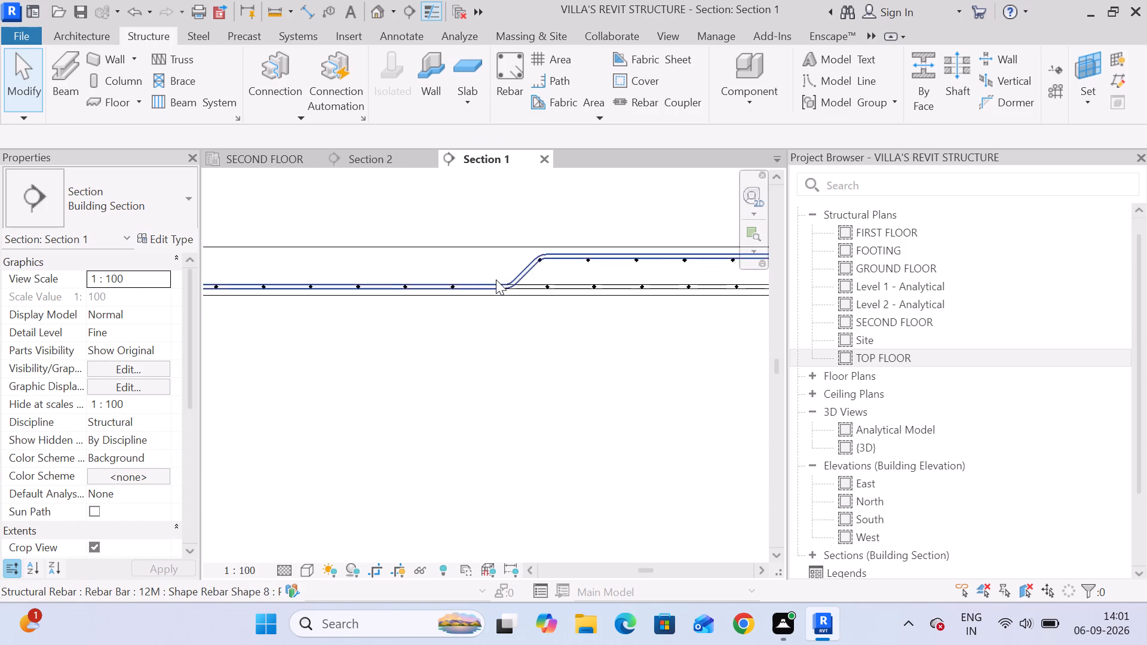
scroll(496, 279, up, 4)
click(533, 277)
scroll(538, 279, down, 11)
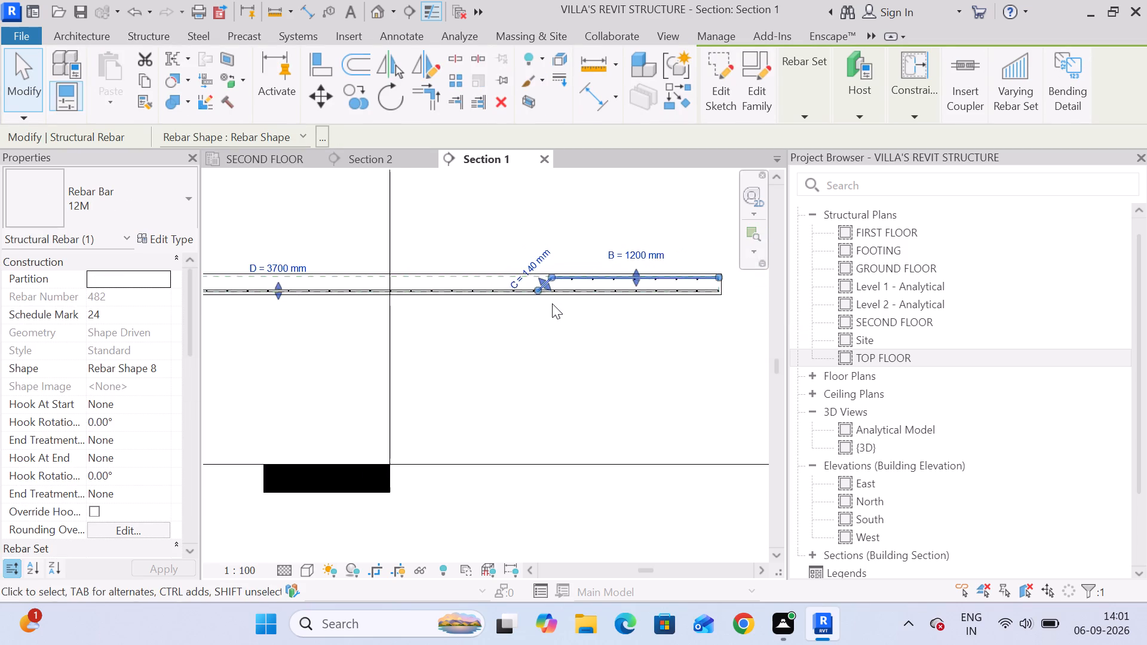
scroll(552, 303, down, 2)
click(798, 109)
click(798, 109)
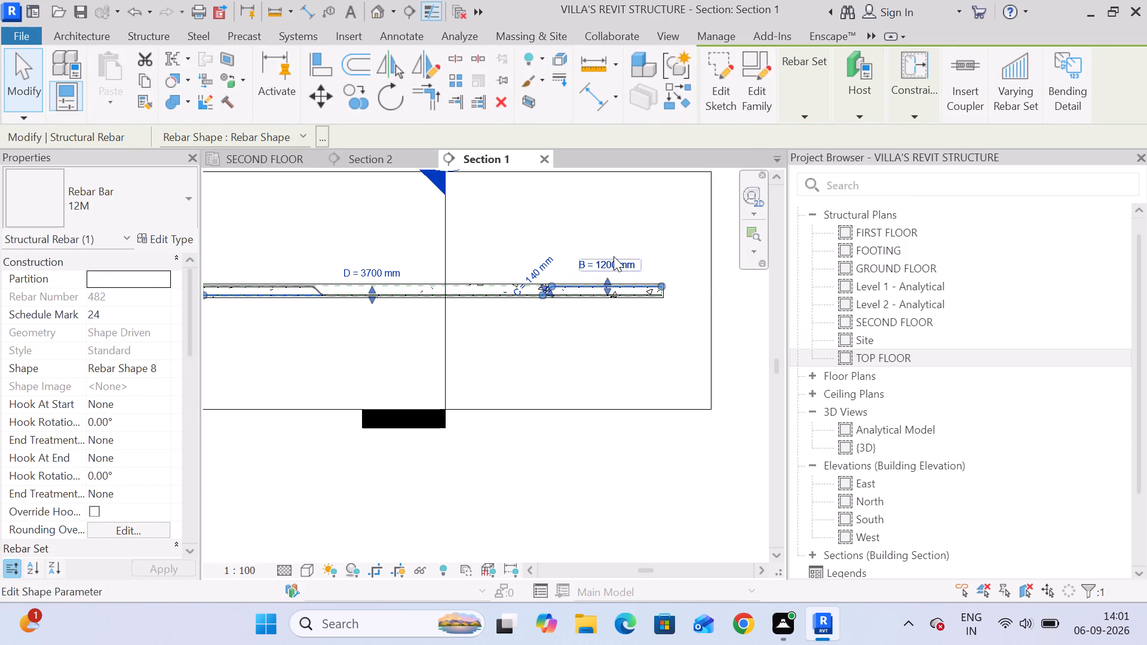
middle_drag(612, 253, 654, 213)
click(385, 164)
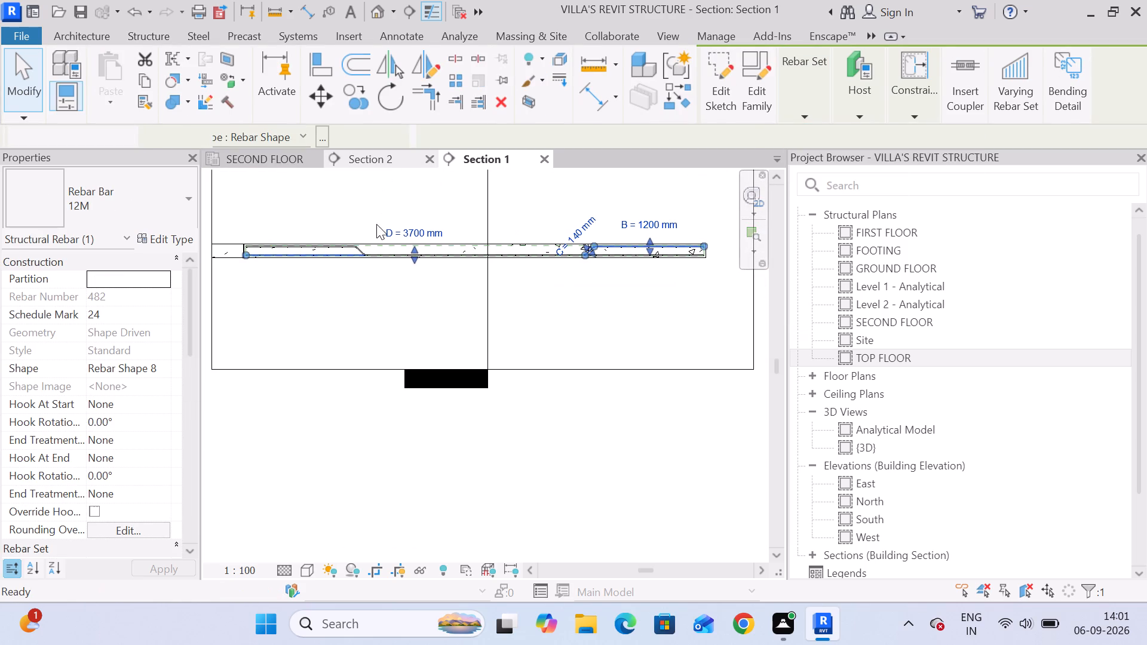
scroll(462, 337, up, 16)
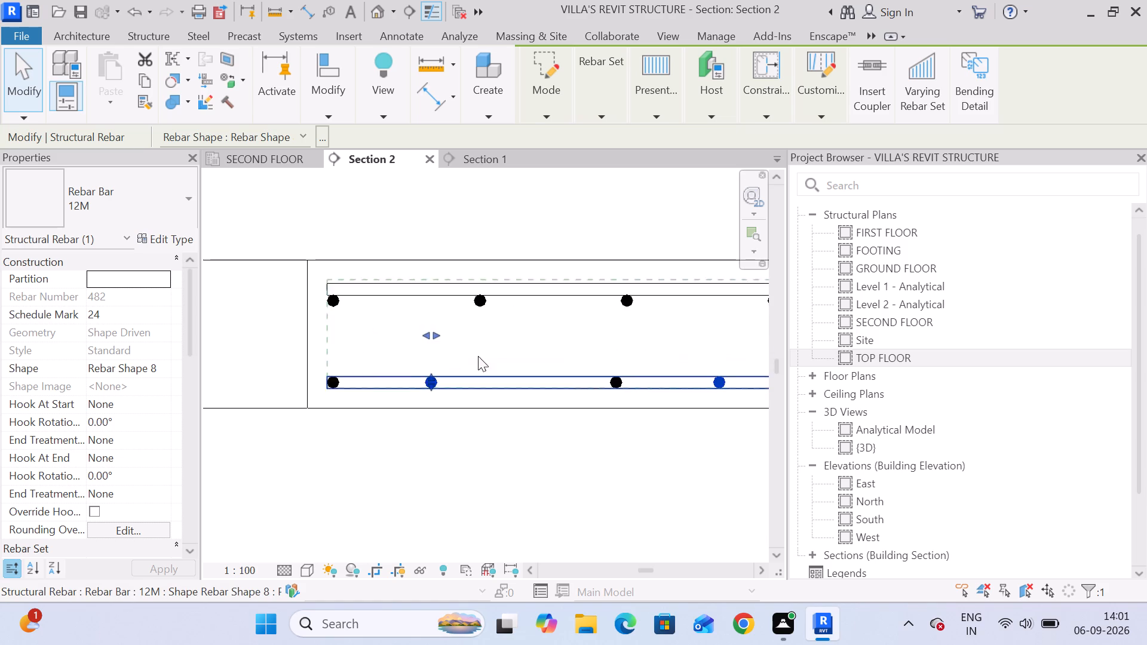
middle_drag(483, 354, 412, 321)
drag(358, 294, 410, 285)
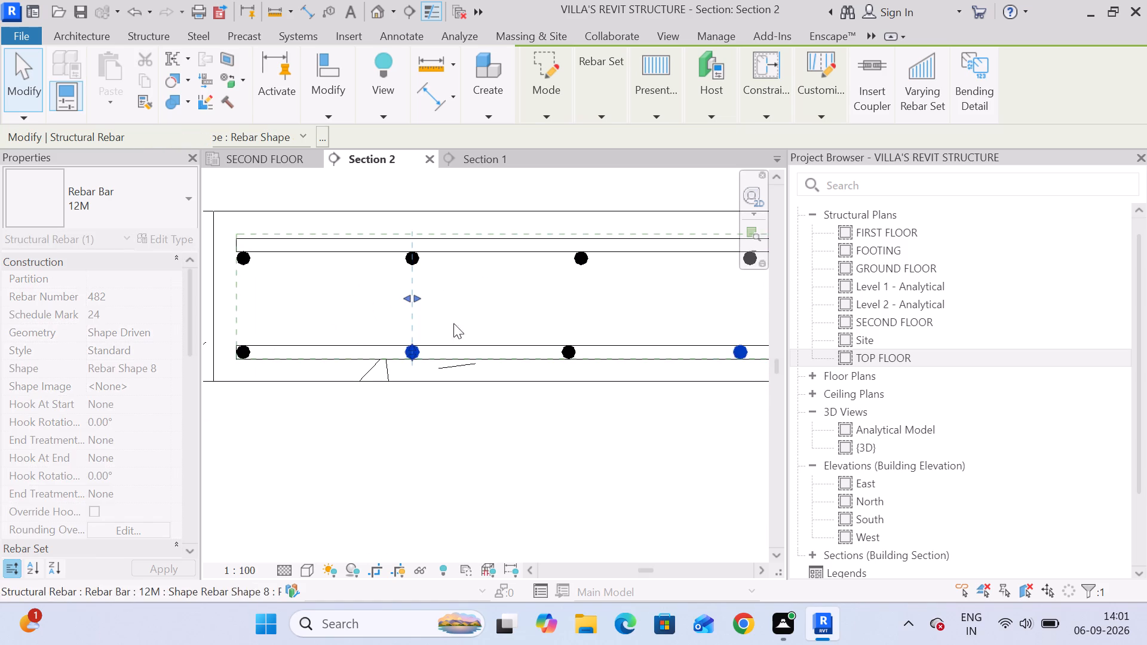
Align the right end of the same 12M bent bar set with the second-to-last upper distribution bar in Section 2.
scroll(469, 334, down, 6)
scroll(556, 369, down, 5)
middle_drag(621, 370, 308, 345)
middle_drag(611, 345, 286, 345)
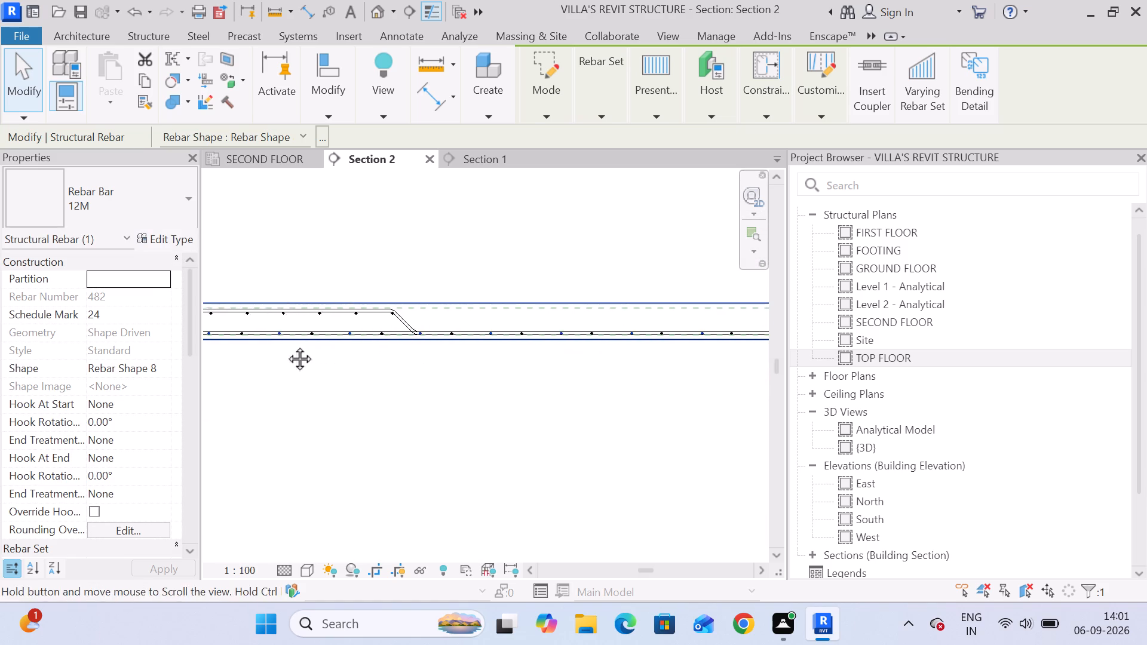
middle_drag(286, 345, 250, 345)
middle_drag(563, 345, 330, 348)
middle_drag(526, 314, 327, 334)
scroll(579, 334, up, 7)
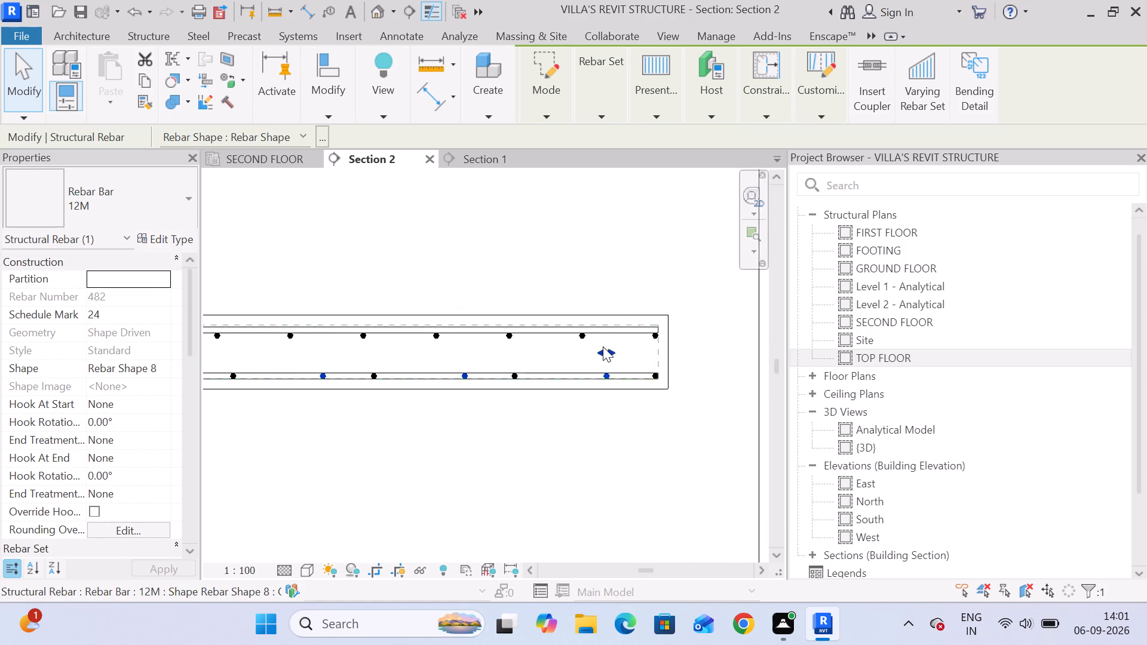
drag(602, 354, 582, 354)
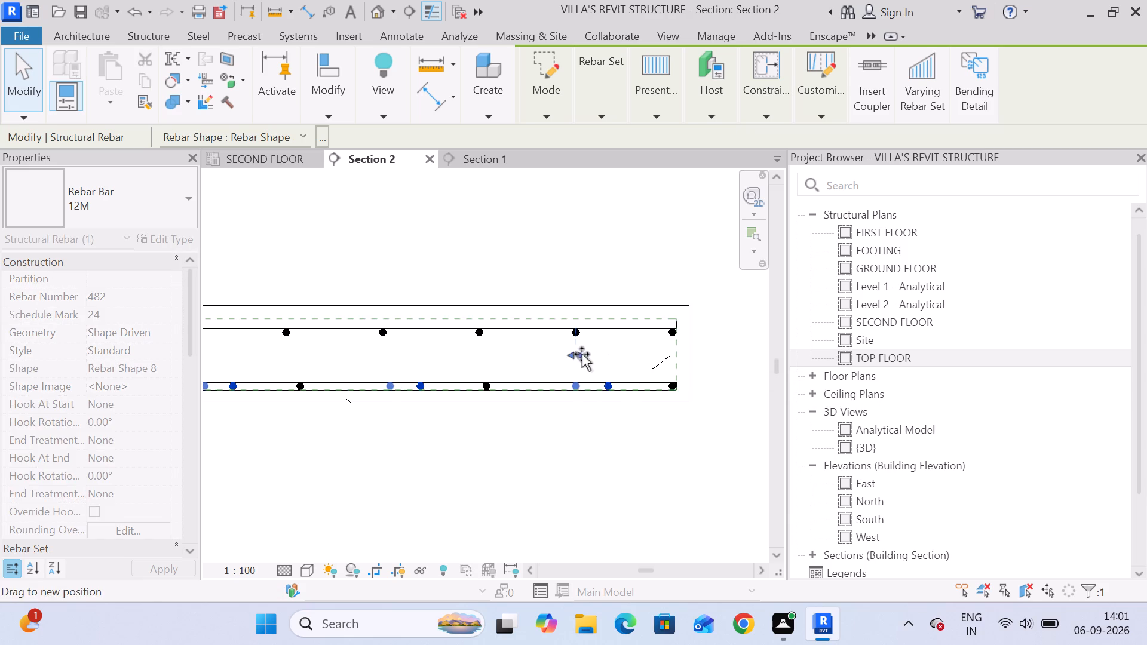
drag(582, 354, 581, 354)
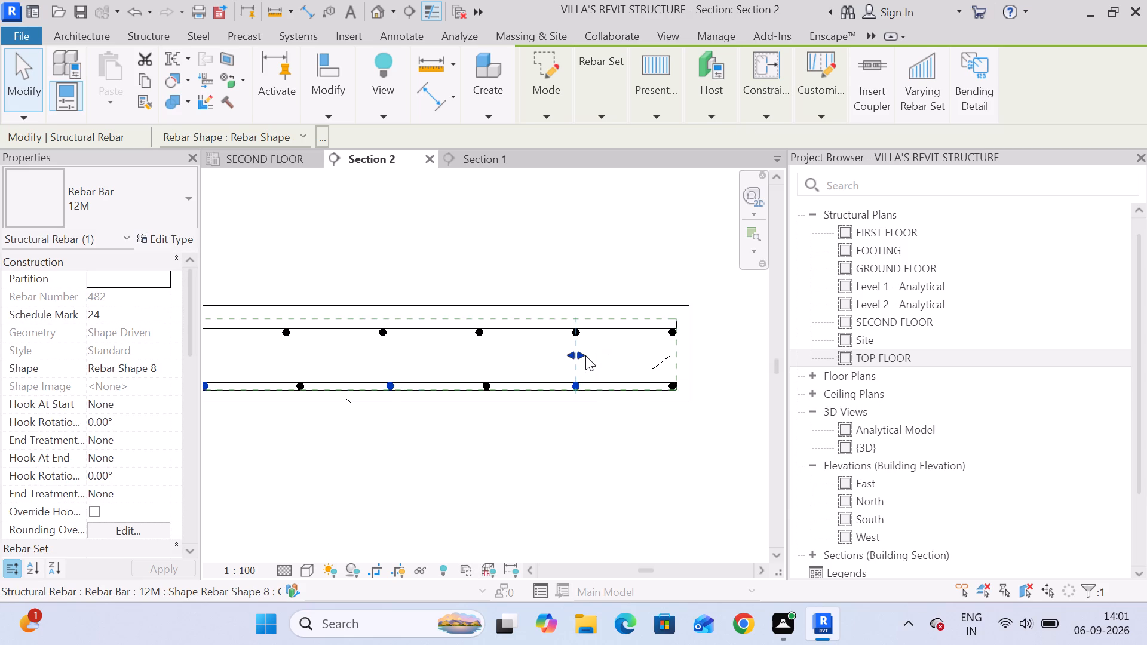
Select the 12M bent bar set bent up at Section 2's right end and check both set ends in Section 1.
scroll(585, 355, down, 11)
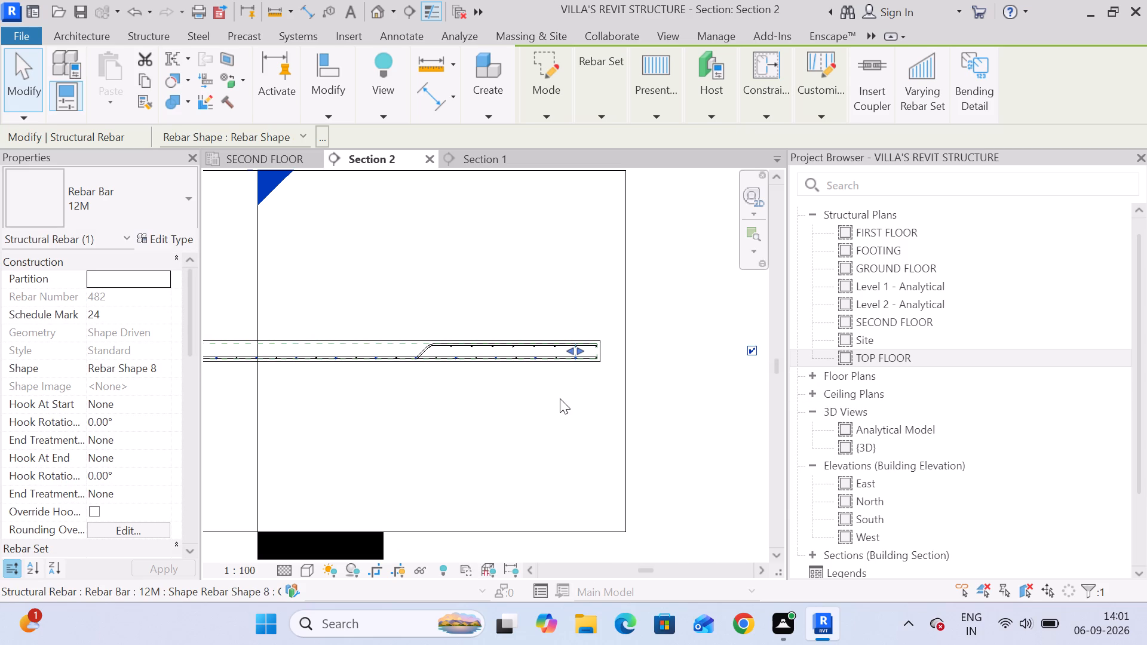
scroll(545, 414, down, 2)
middle_drag(563, 405, 614, 354)
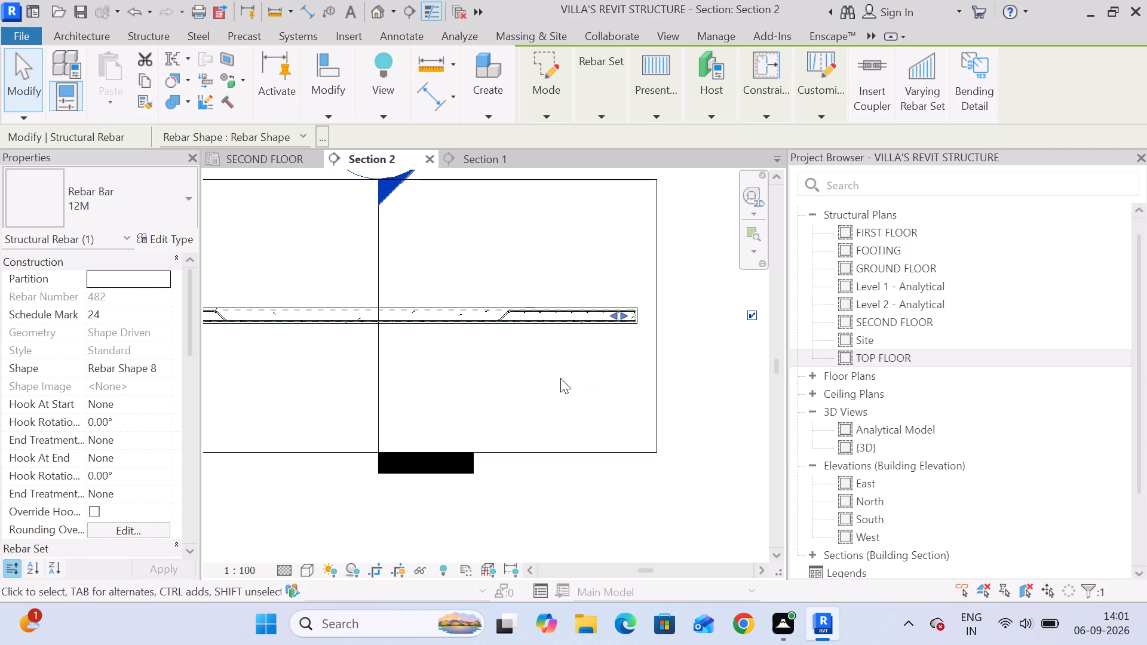
scroll(499, 320, up, 11)
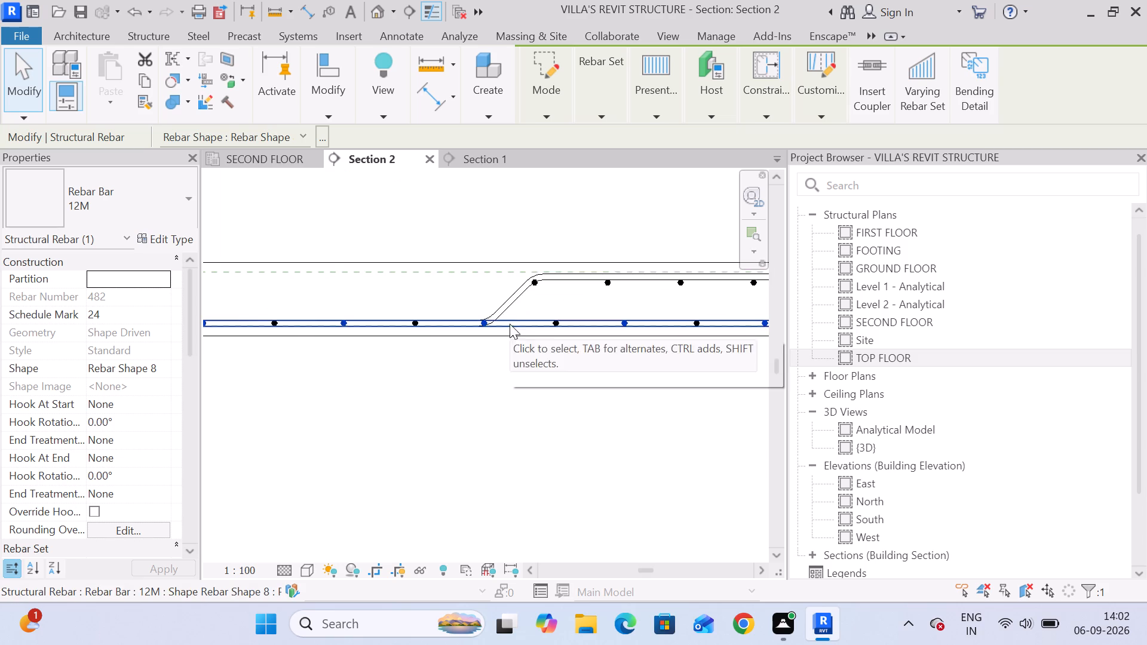
click(507, 306)
scroll(508, 320, down, 11)
click(482, 159)
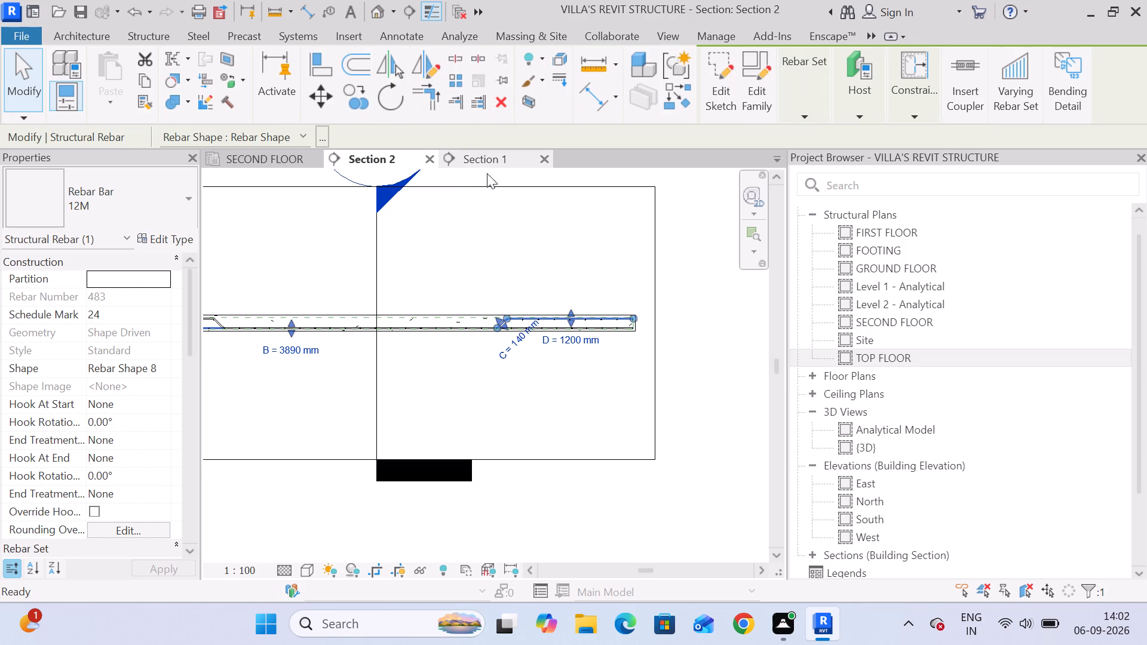
middle_drag(311, 336, 470, 315)
scroll(368, 211, up, 14)
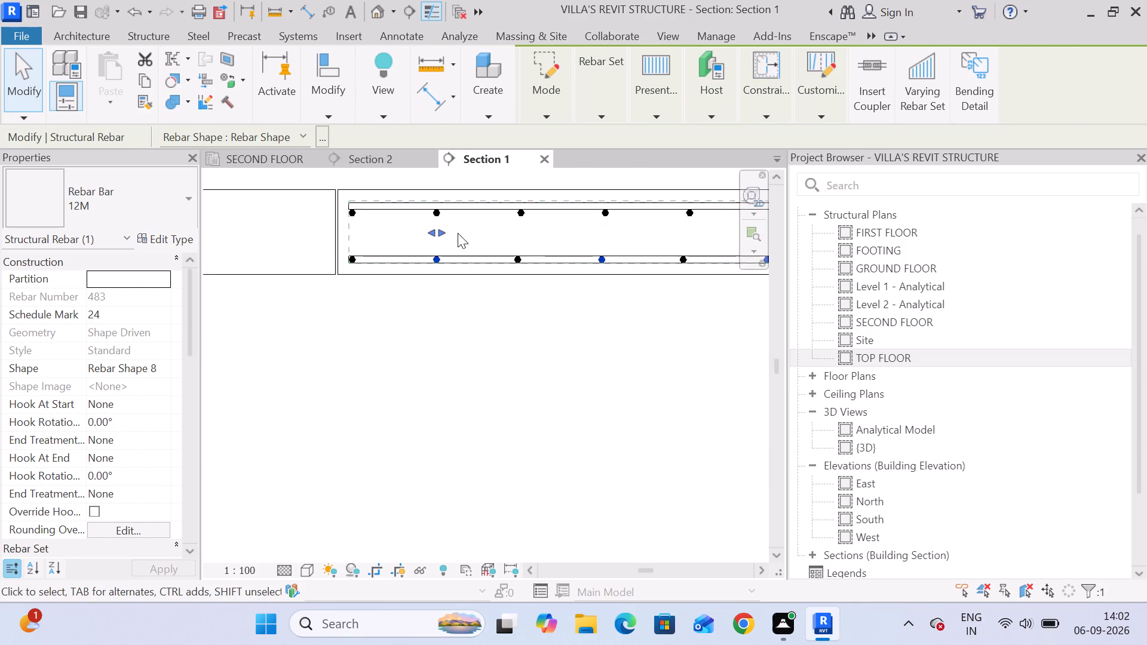
scroll(487, 254, down, 12)
middle_drag(652, 308, 431, 308)
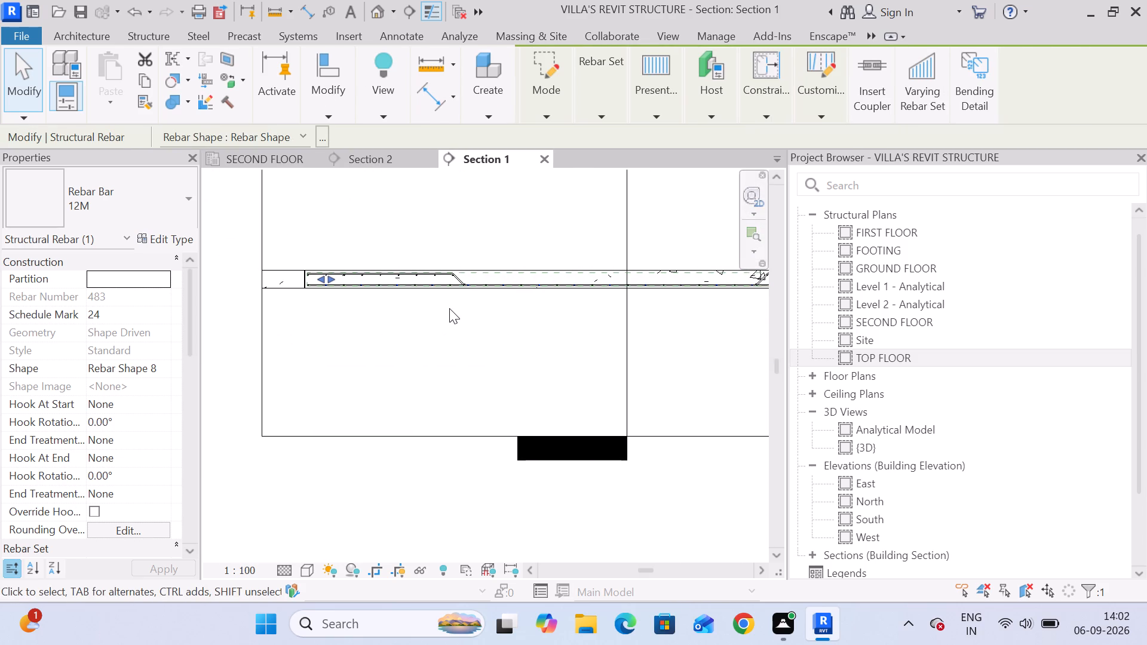
scroll(458, 310, down, 4)
middle_drag(554, 325, 416, 321)
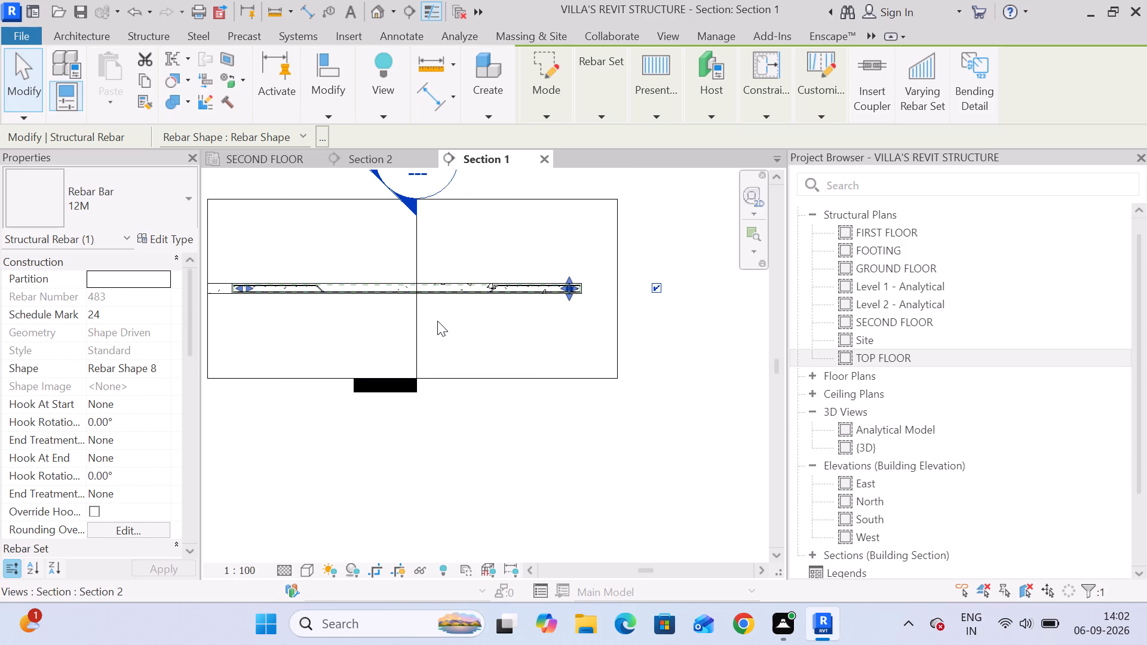
scroll(535, 321, up, 5)
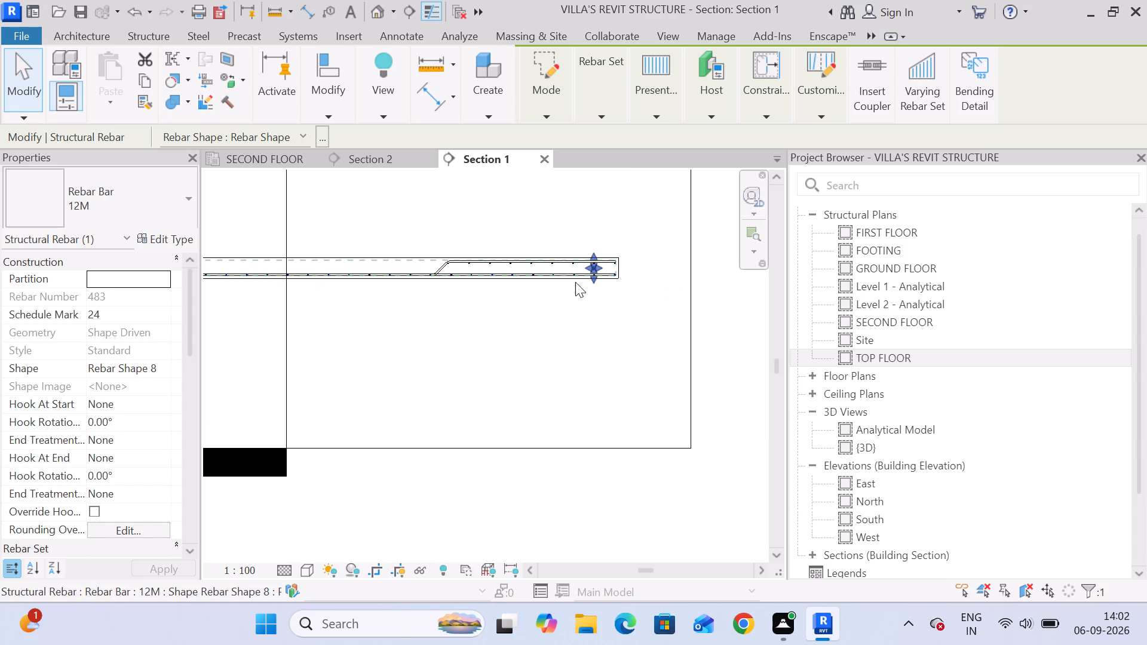
scroll(582, 279, up, 4)
scroll(594, 271, down, 5)
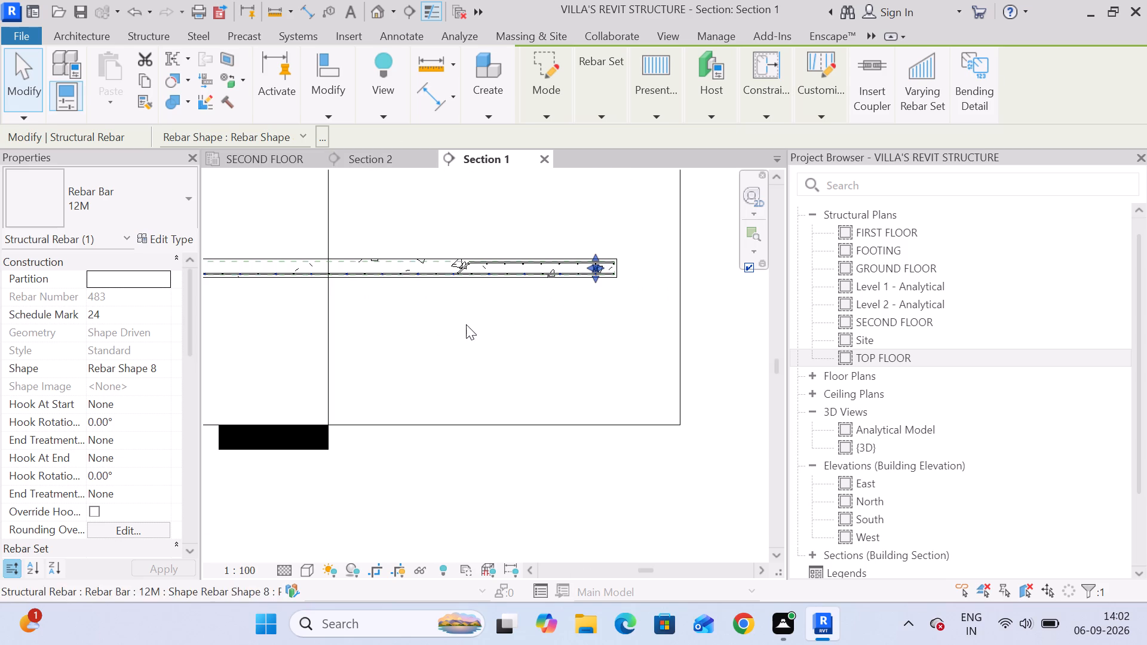
Select the bent bar set at Section 1's right bend, check both its set ends in Section 2, and clear the selection.
click(466, 324)
scroll(462, 277, up, 4)
click(462, 266)
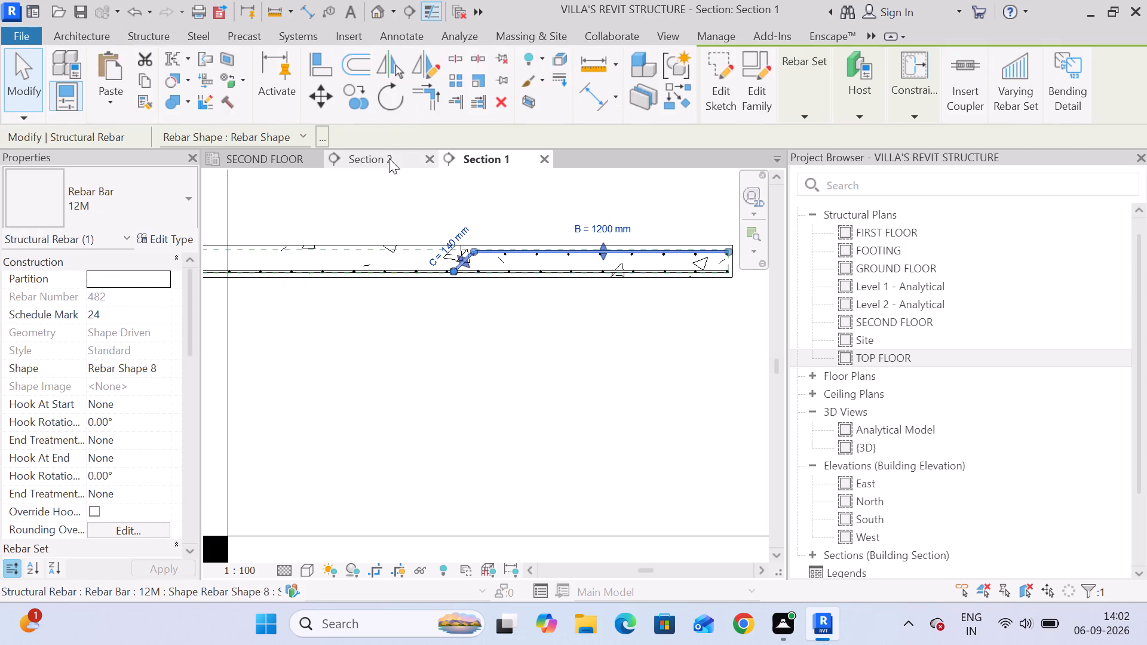
click(382, 158)
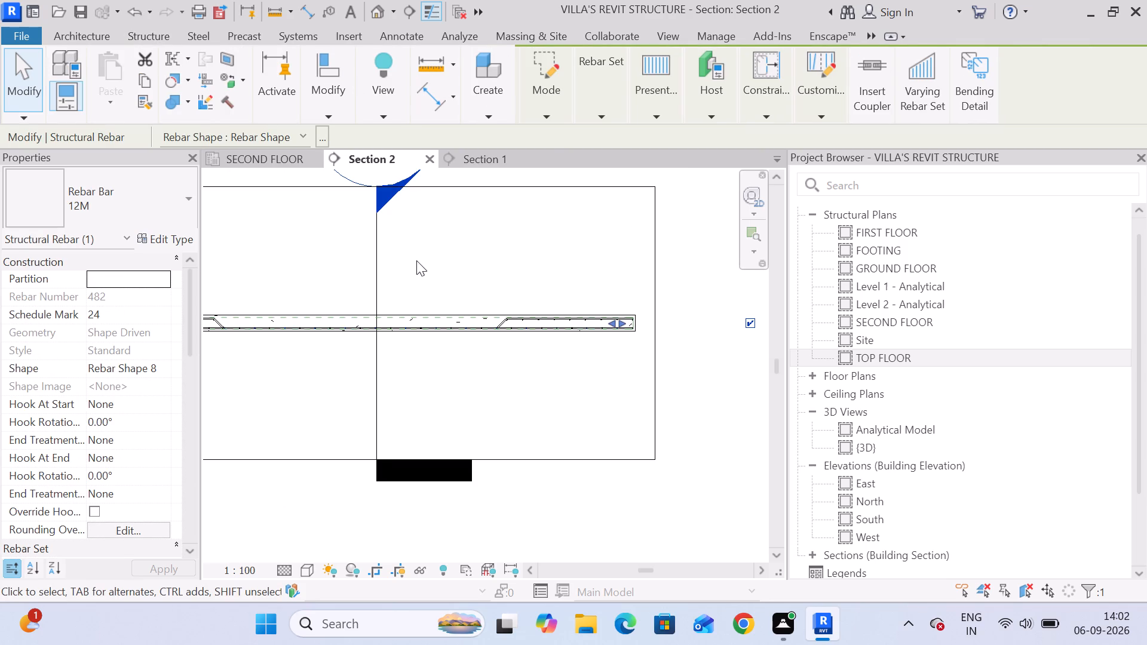
scroll(416, 304, down, 4)
scroll(244, 337, up, 8)
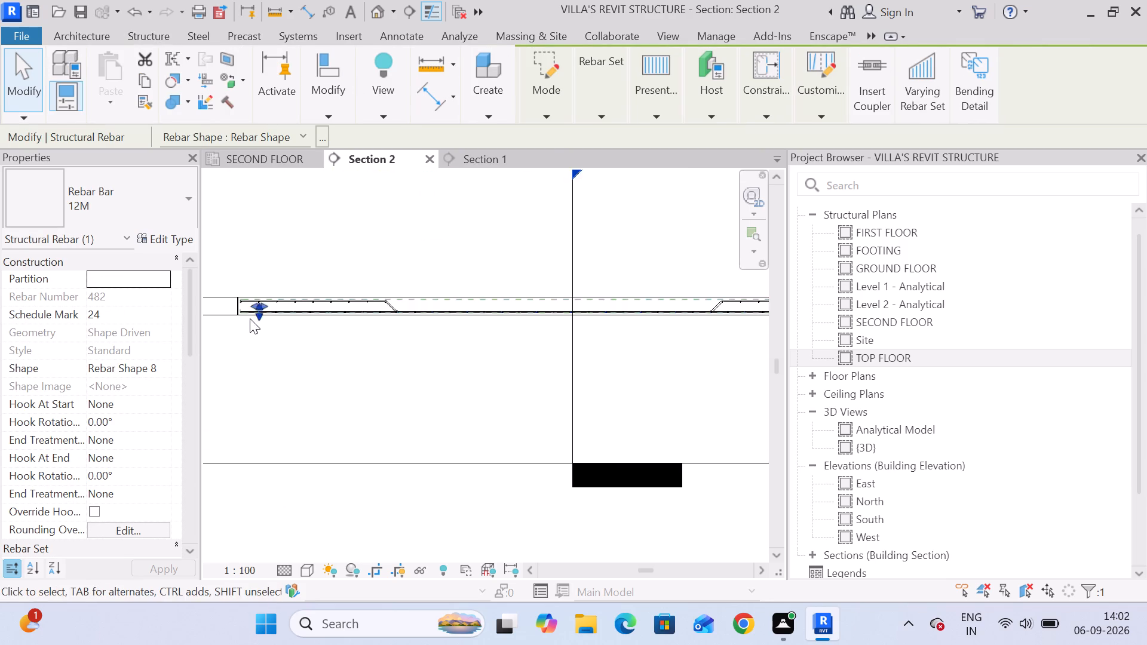
scroll(250, 318, up, 8)
scroll(322, 327, down, 3)
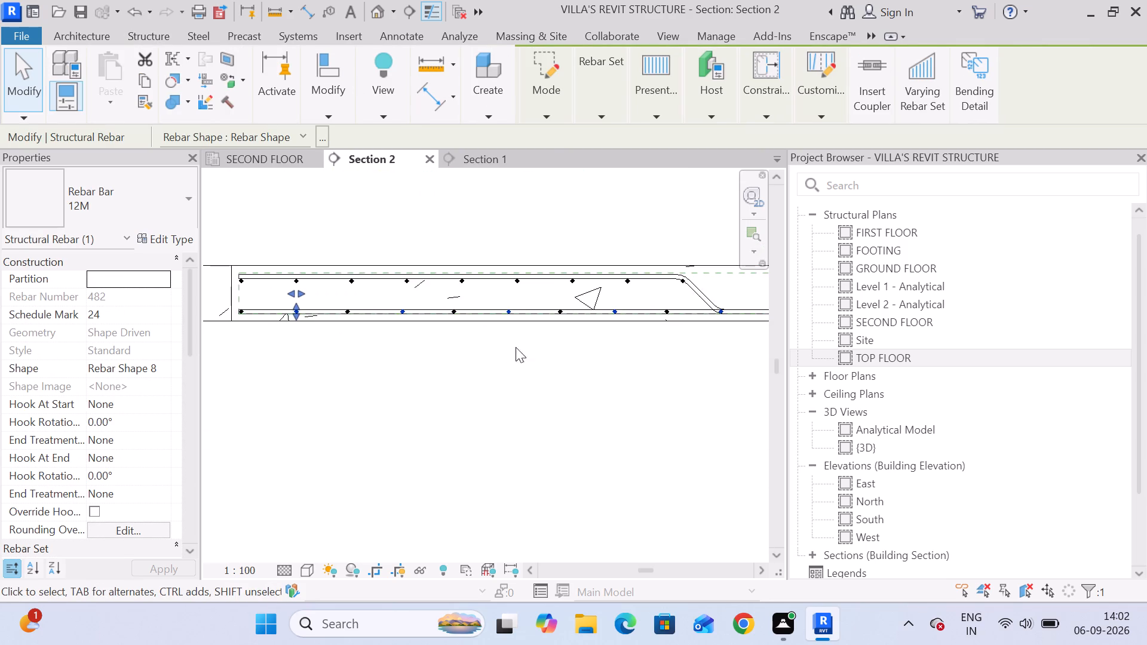
middle_drag(516, 347, 256, 334)
middle_drag(607, 328, 300, 328)
middle_drag(606, 322, 329, 373)
middle_drag(661, 363, 332, 363)
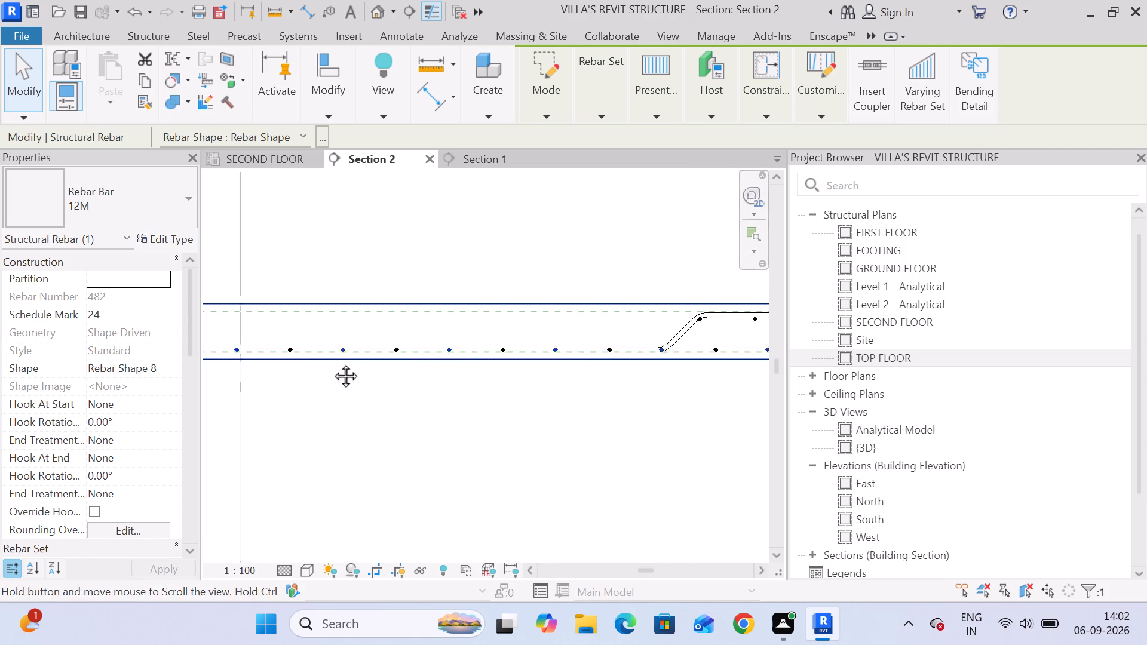
middle_drag(332, 363, 307, 363)
middle_drag(648, 357, 342, 355)
scroll(608, 338, up, 4)
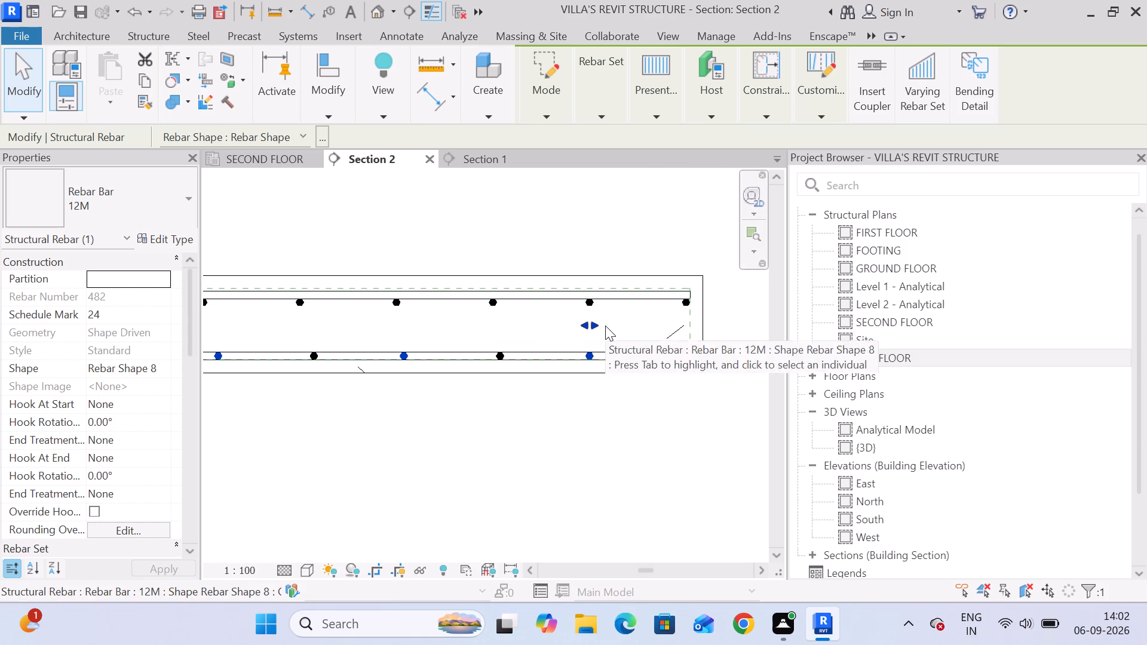
click(554, 422)
Compare the overall bent and distribution bar layout along the full slab in Section 2 and Section 1.
scroll(559, 423, down, 11)
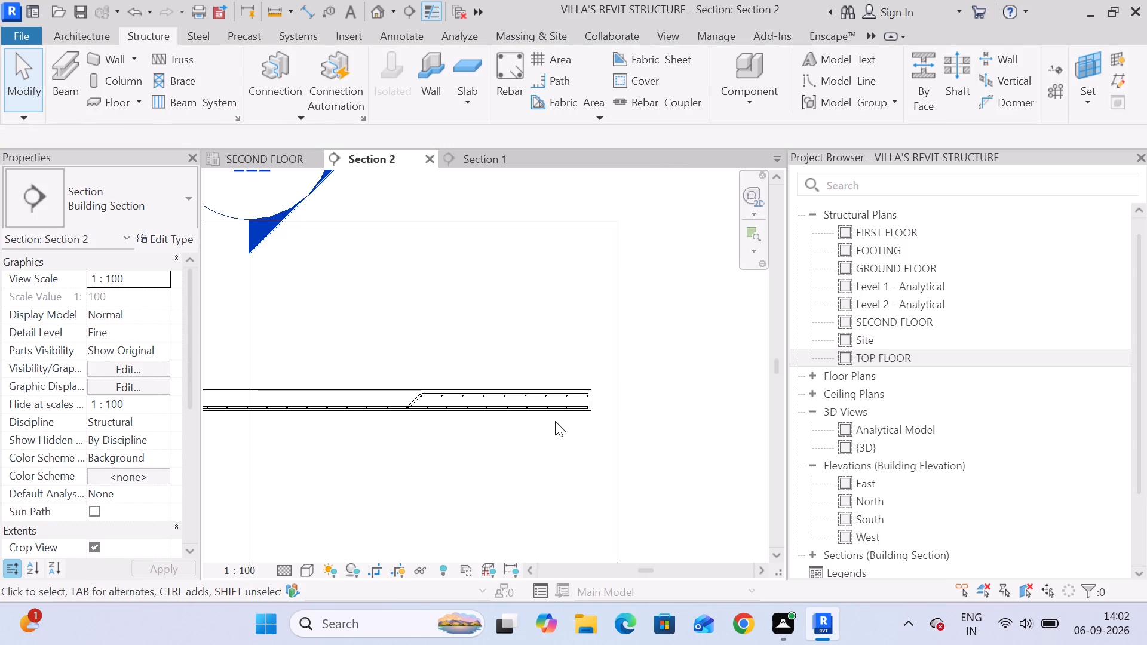
scroll(555, 421, down, 3)
middle_drag(489, 445, 589, 376)
scroll(455, 379, down, 1)
middle_drag(454, 379, 491, 351)
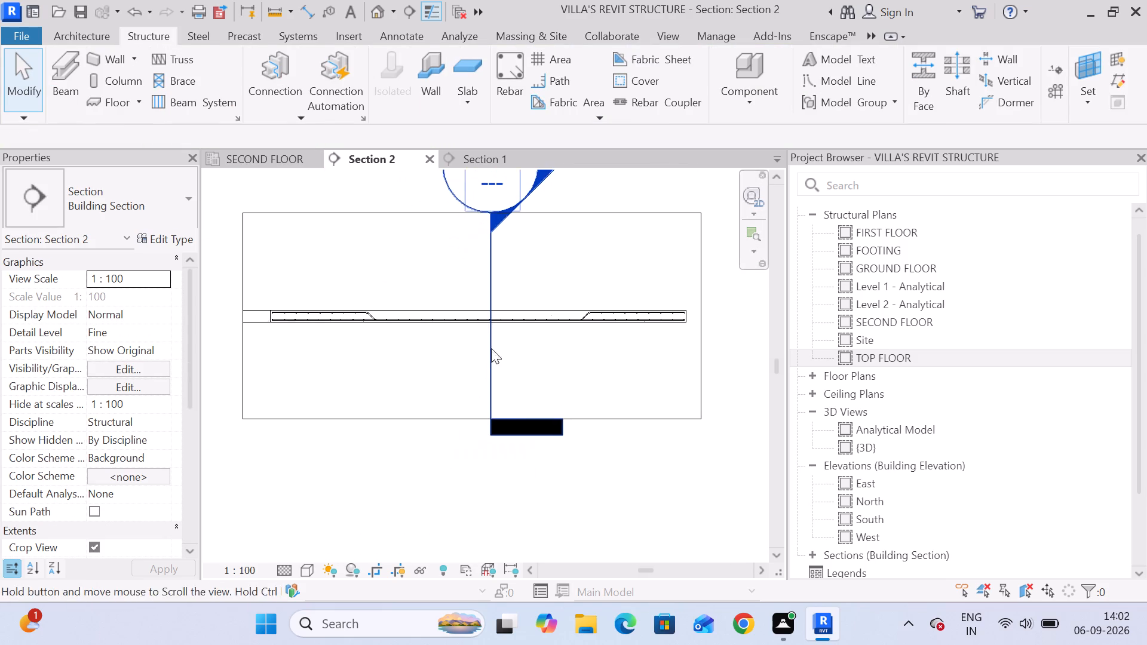
click(476, 154)
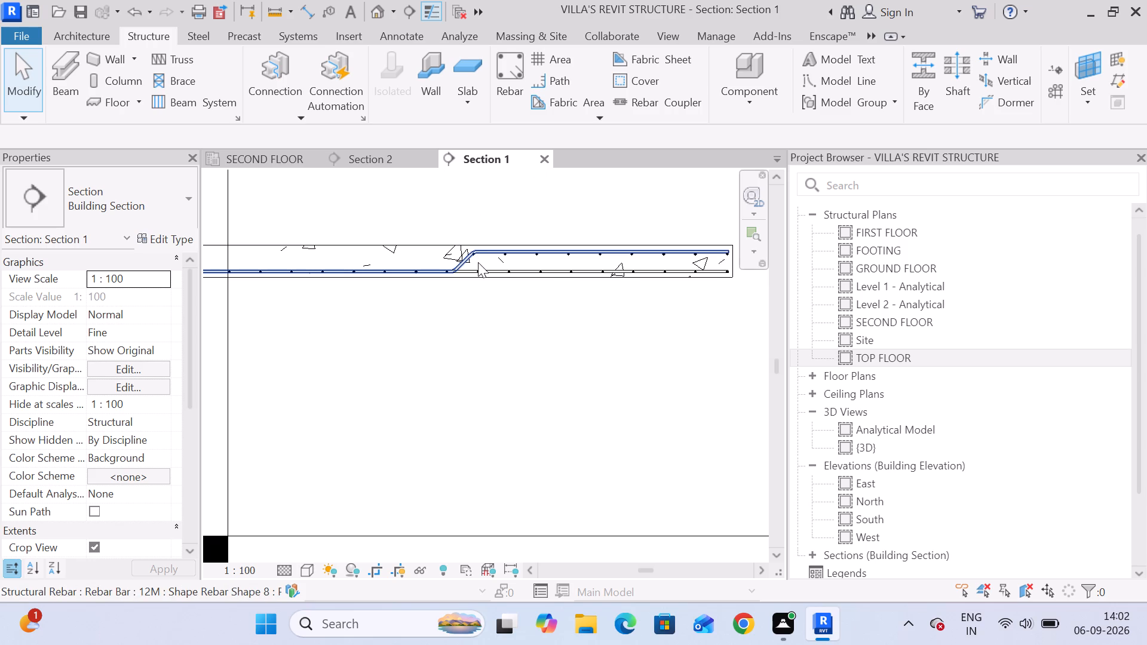
scroll(480, 265, down, 3)
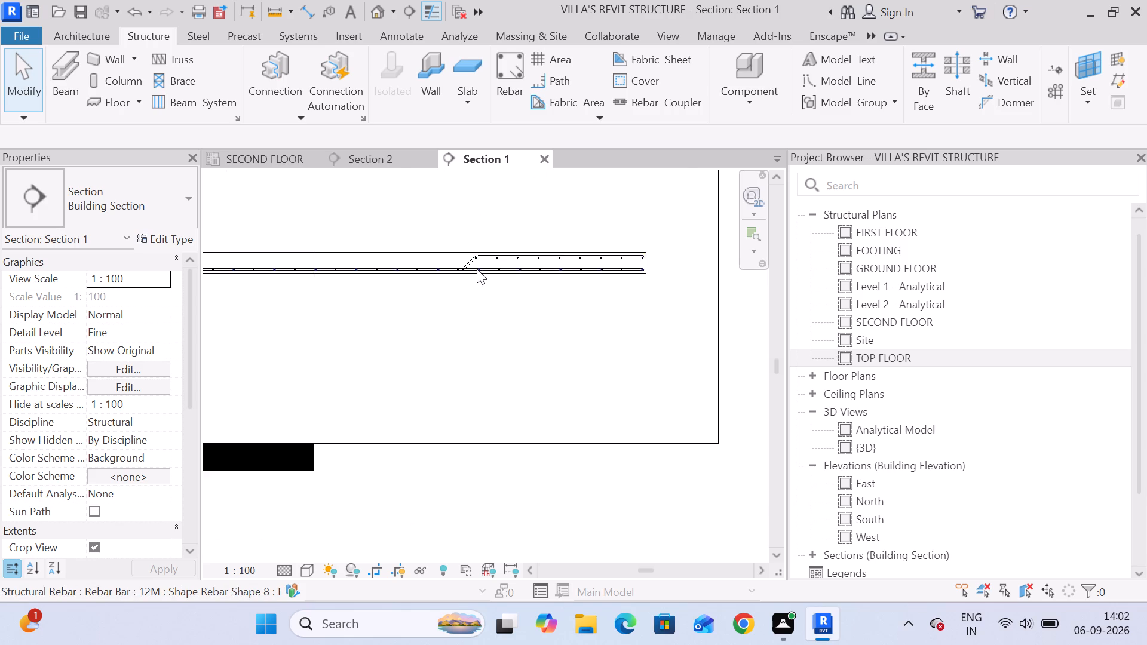
scroll(477, 271, down, 3)
middle_drag(389, 283, 504, 279)
middle_drag(506, 281, 516, 297)
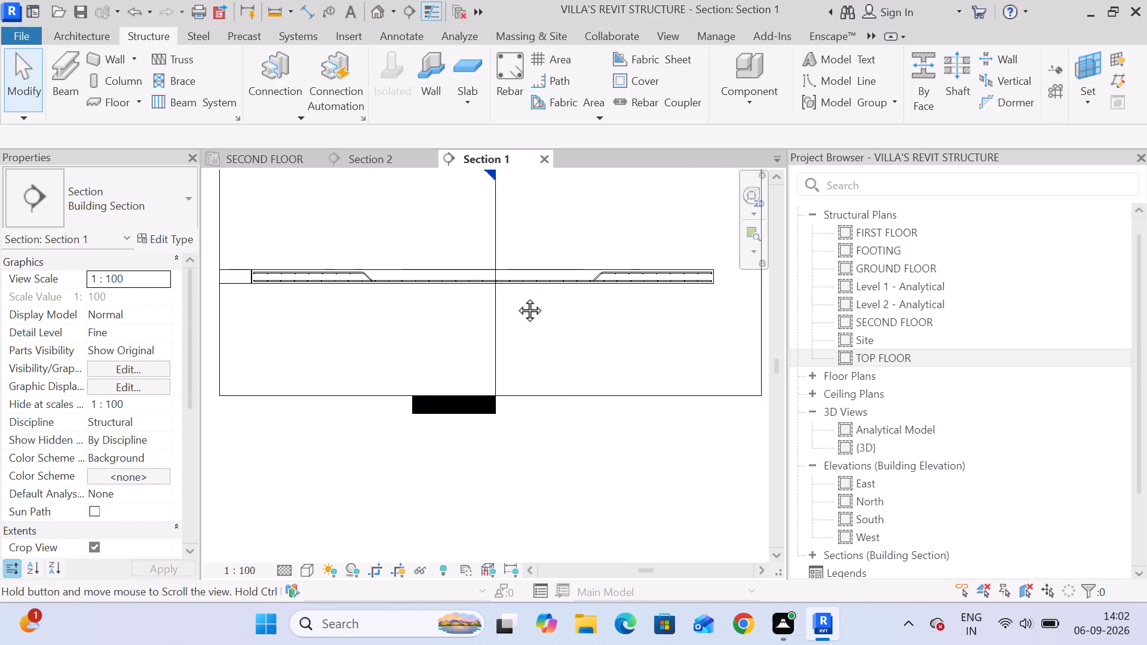
middle_drag(516, 297, 518, 298)
scroll(519, 299, down, 1)
Narrow the Project Browser to widen the drawing area around the slab in Section 1.
drag(788, 291, 966, 277)
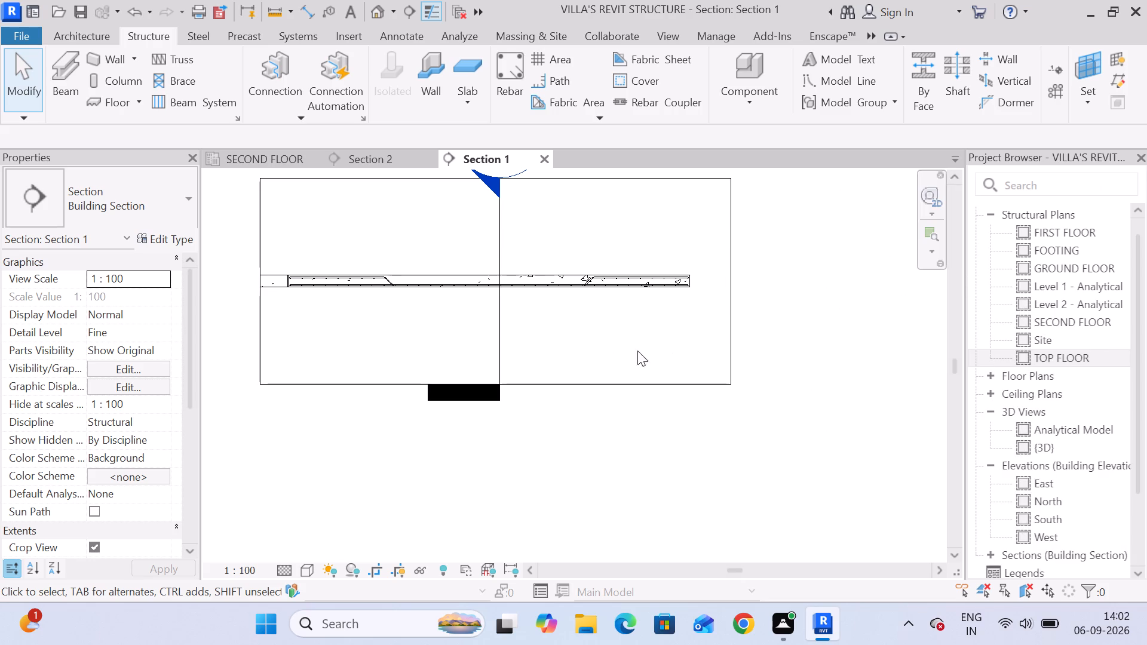
scroll(434, 293, up, 5)
middle_drag(459, 288, 515, 327)
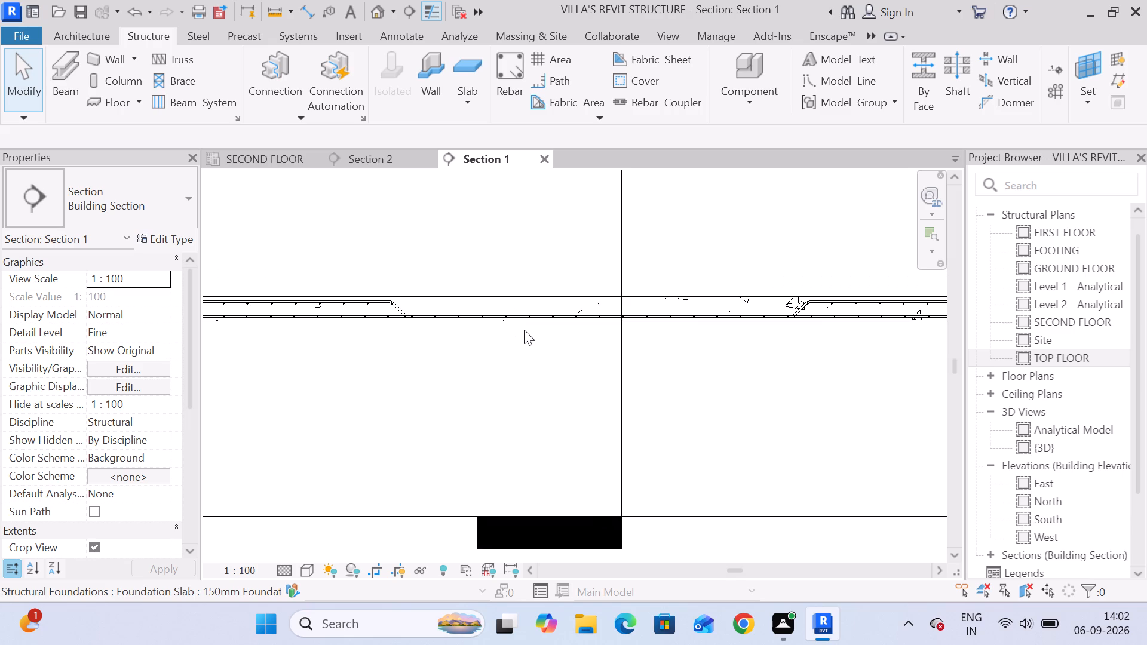
scroll(525, 333, down, 2)
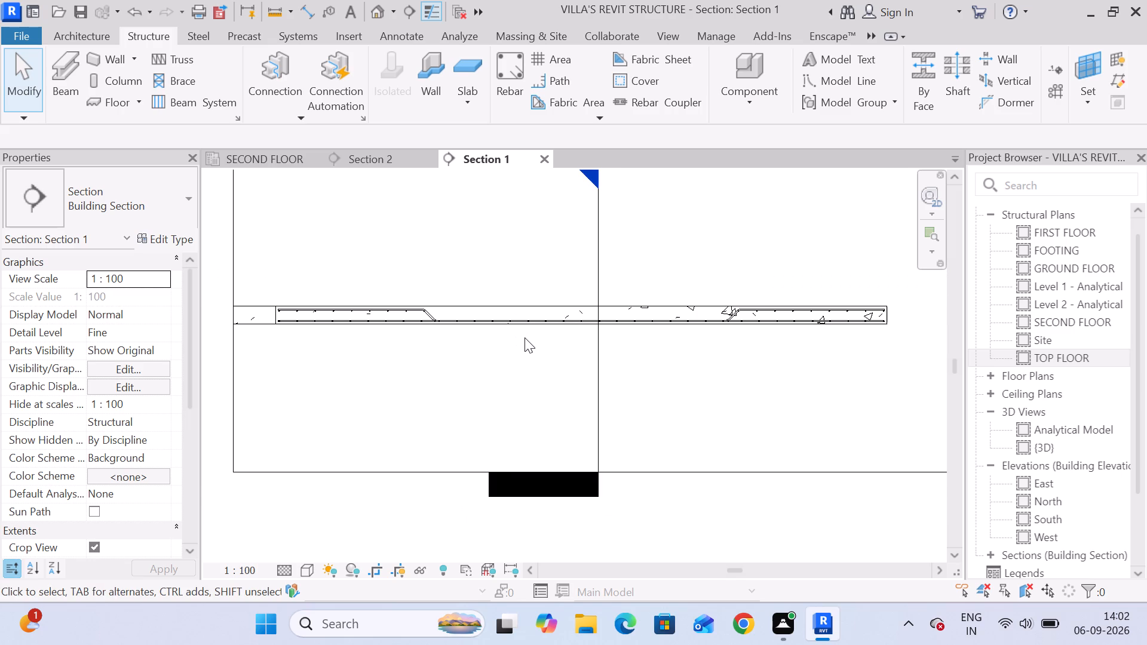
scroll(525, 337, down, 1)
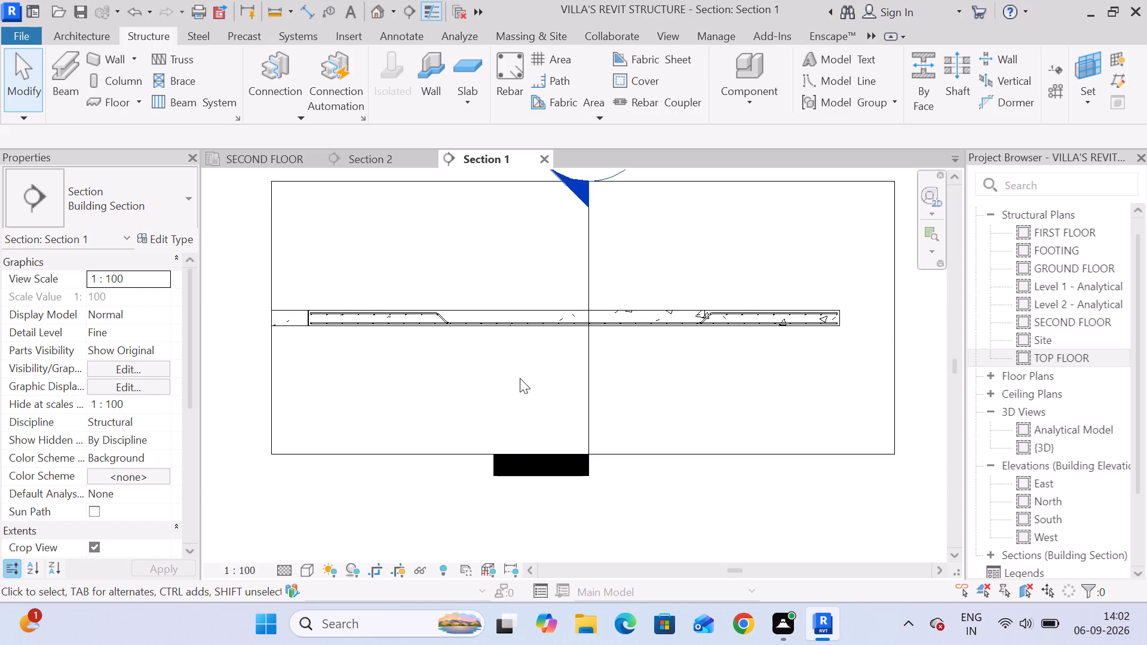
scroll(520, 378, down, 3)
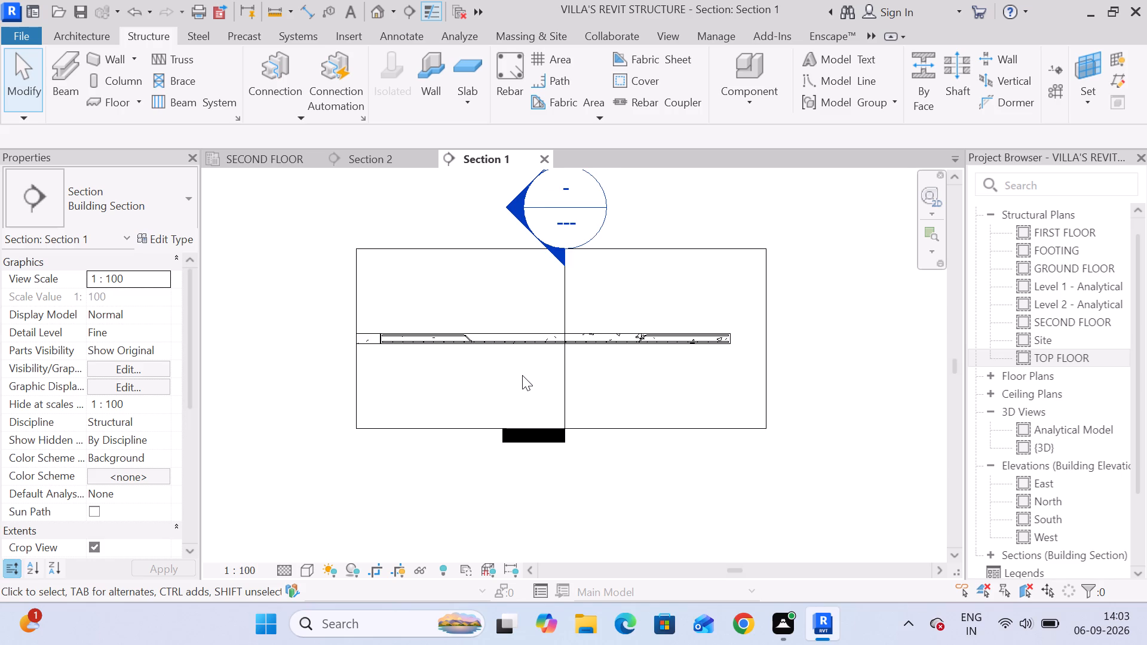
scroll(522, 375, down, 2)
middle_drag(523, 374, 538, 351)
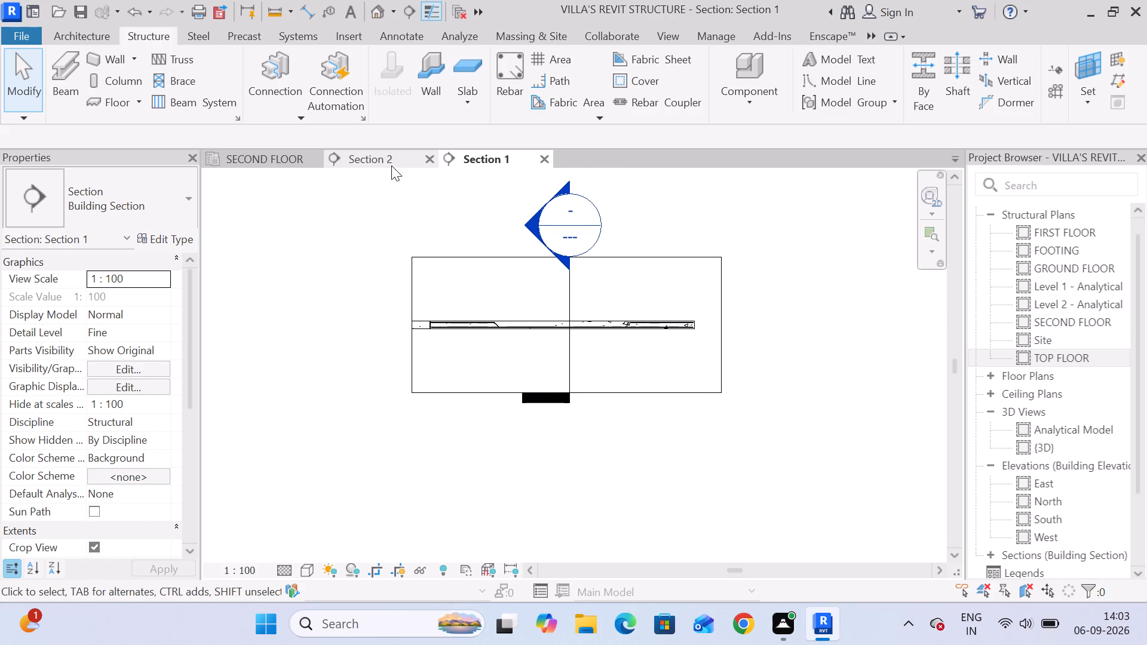
Place a straight 12M rebar of shape M_00 on the current work plane along the slab's top cover in Section 2.
click(389, 159)
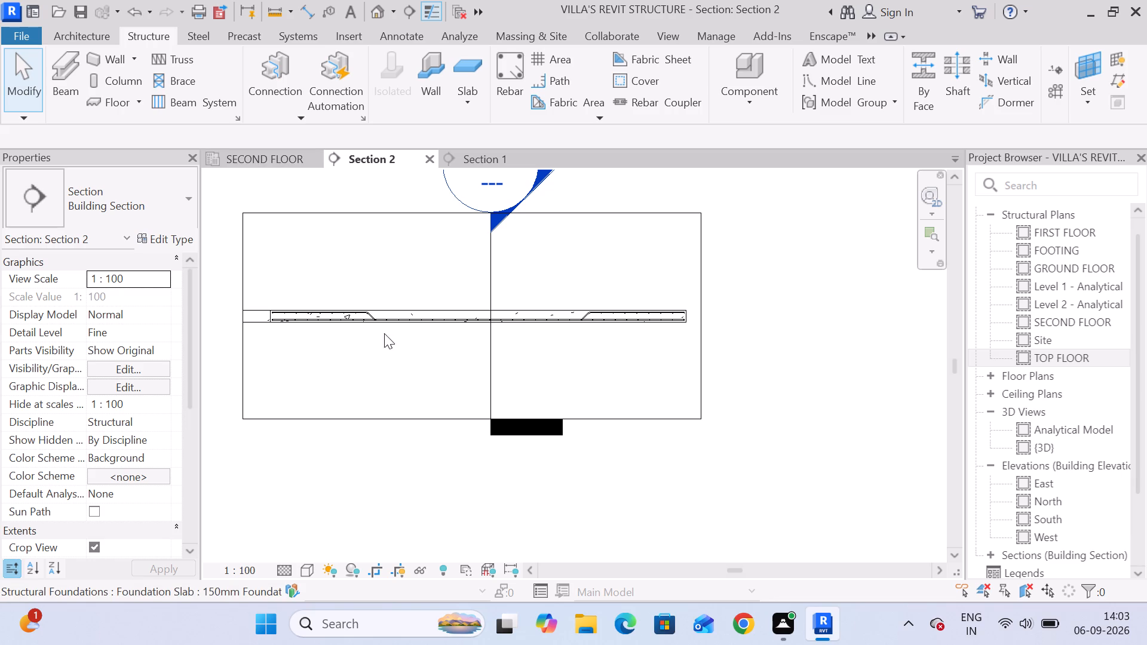
scroll(362, 311, up, 4)
scroll(385, 275, down, 4)
drag(506, 79, 511, 87)
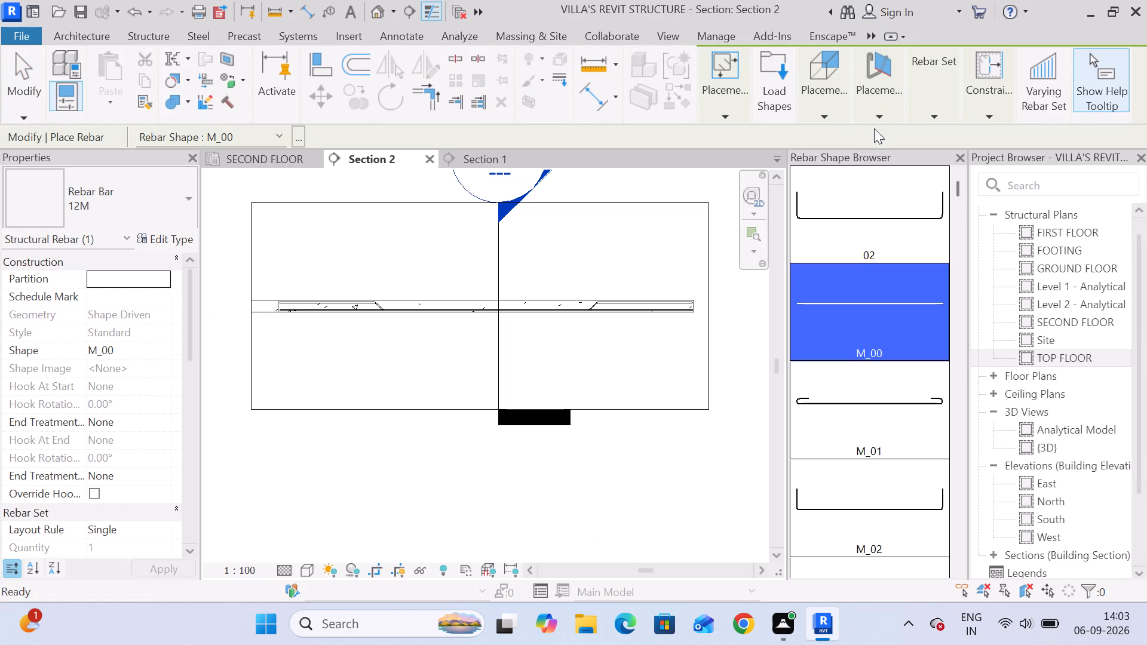
click(833, 117)
click(832, 158)
click(872, 112)
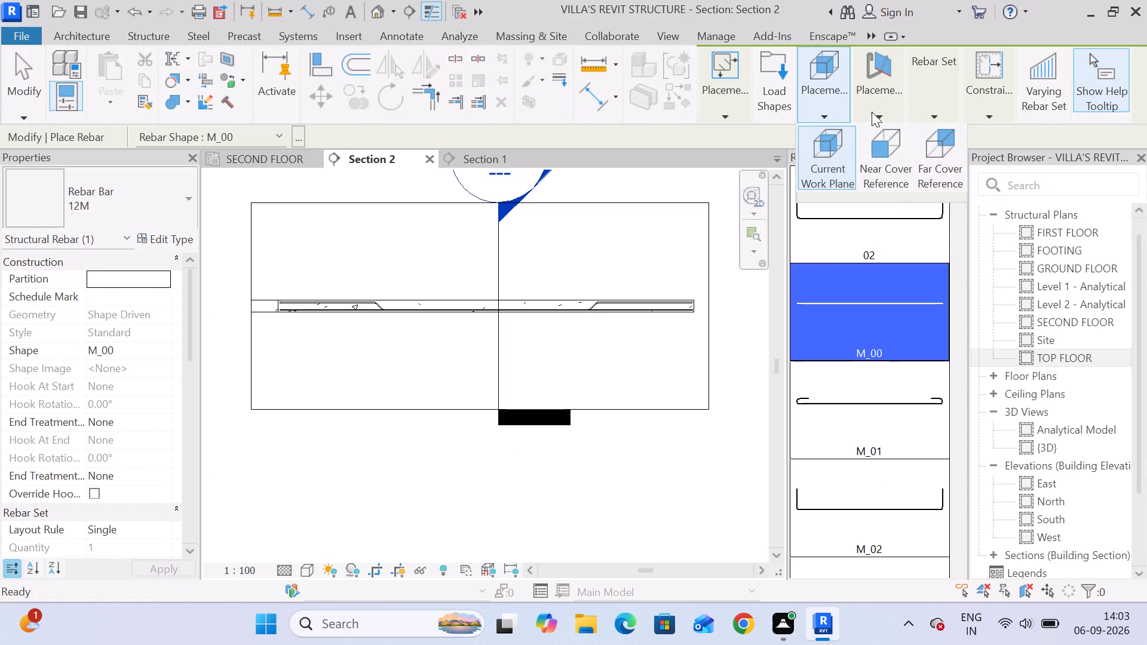
click(864, 173)
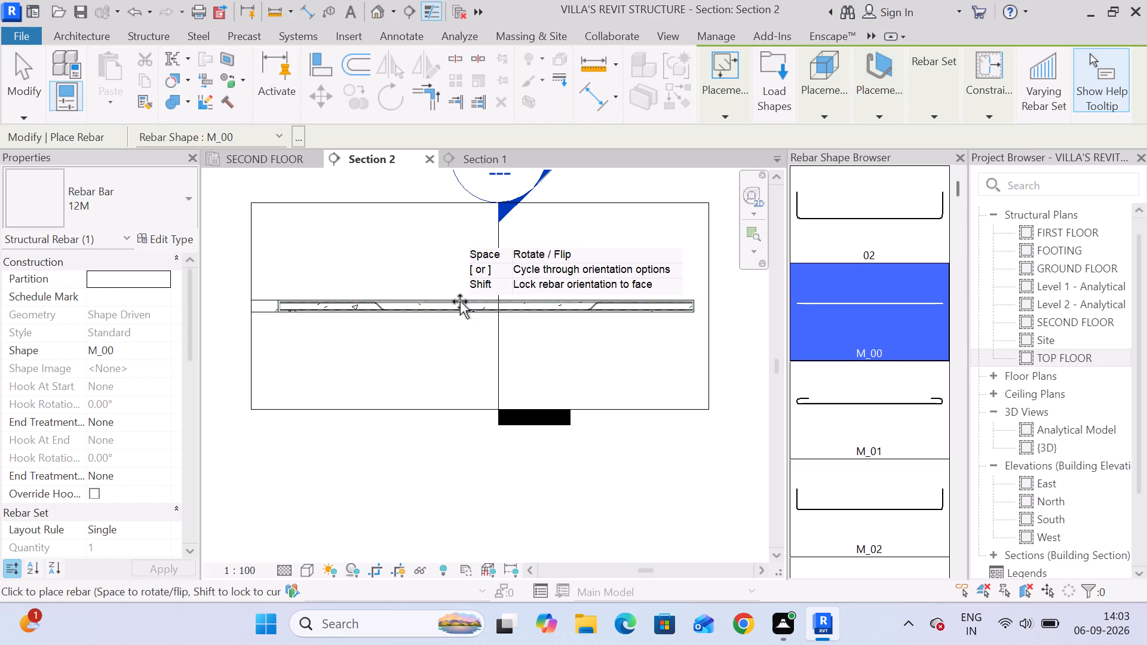
scroll(460, 302, up, 5)
scroll(316, 300, up, 4)
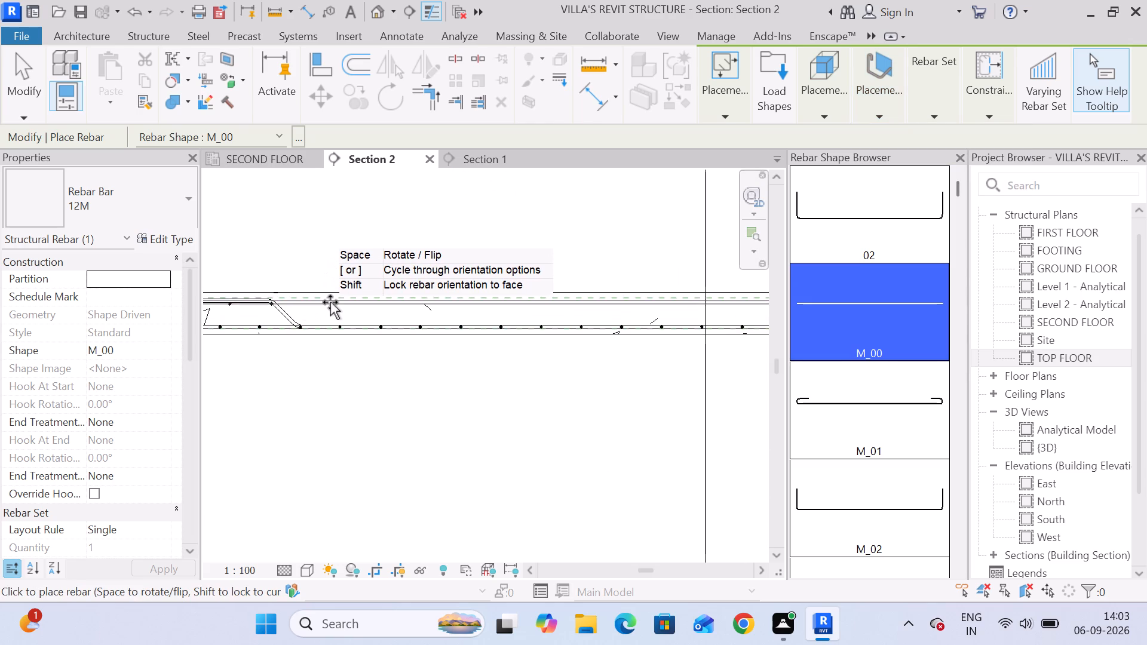
click(334, 297)
scroll(404, 277, down, 4)
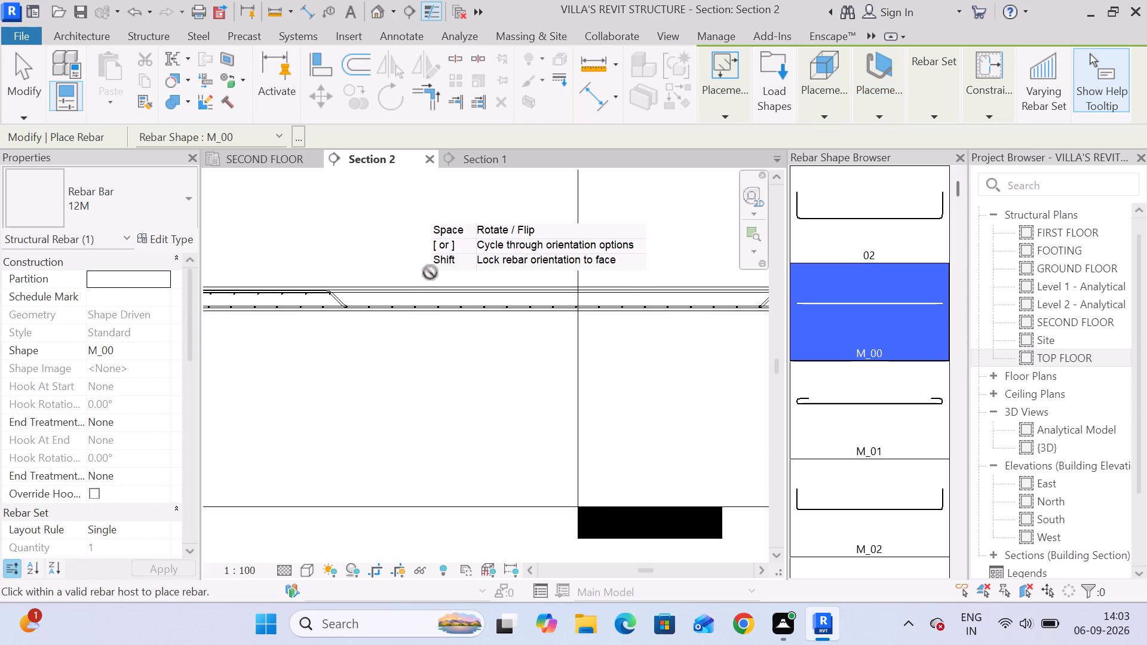
Place another straight 12M M_00 bar along the slab's top cover in Section 1 and finish rebar placement.
drag(499, 171, 499, 165)
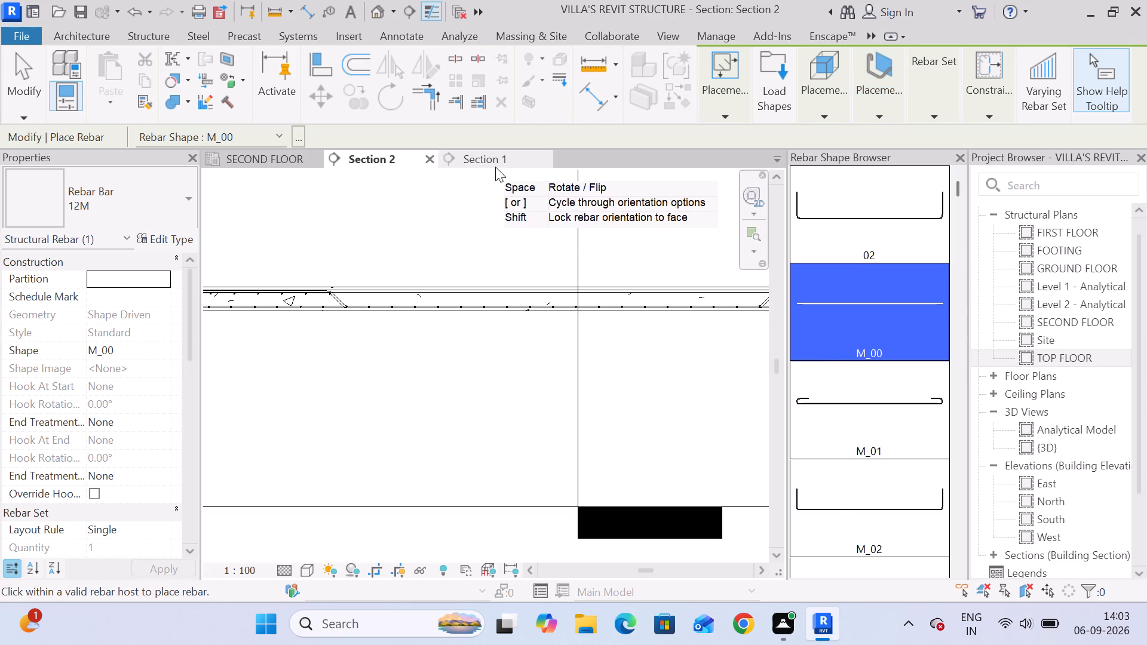
click(495, 165)
scroll(497, 320, up, 10)
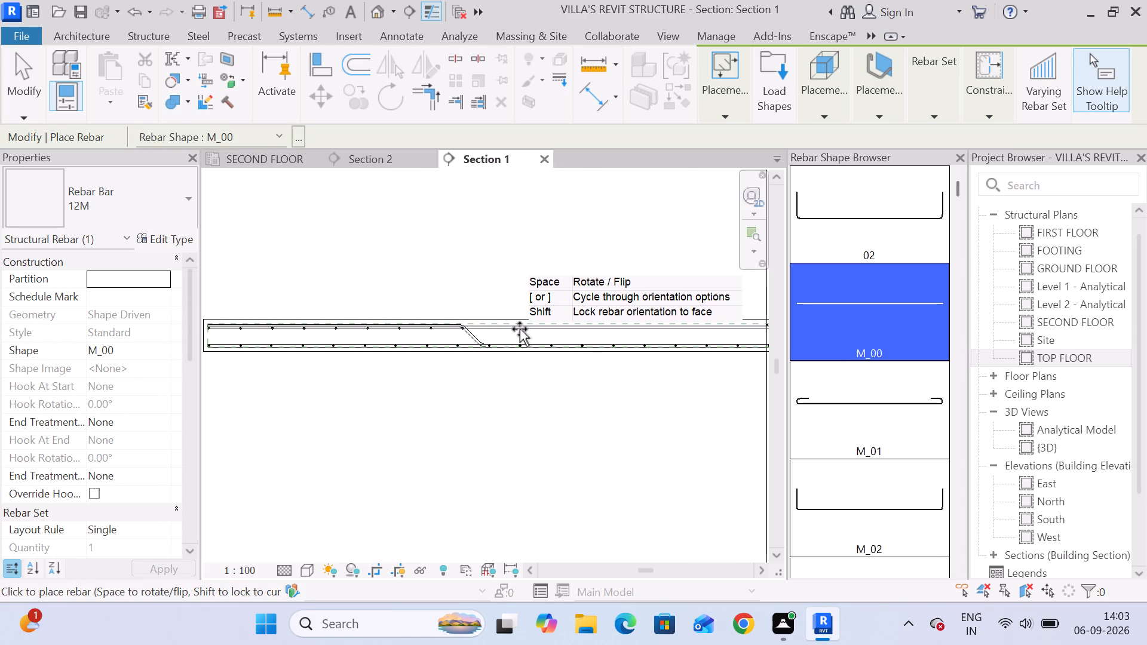
click(517, 325)
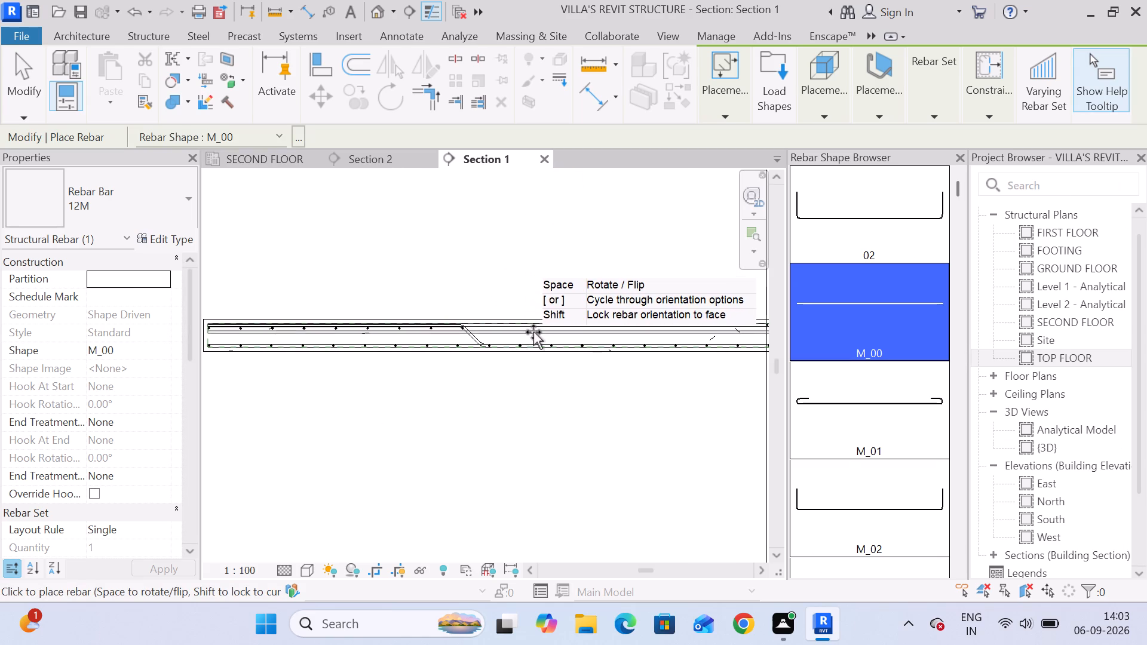
scroll(547, 336, down, 4)
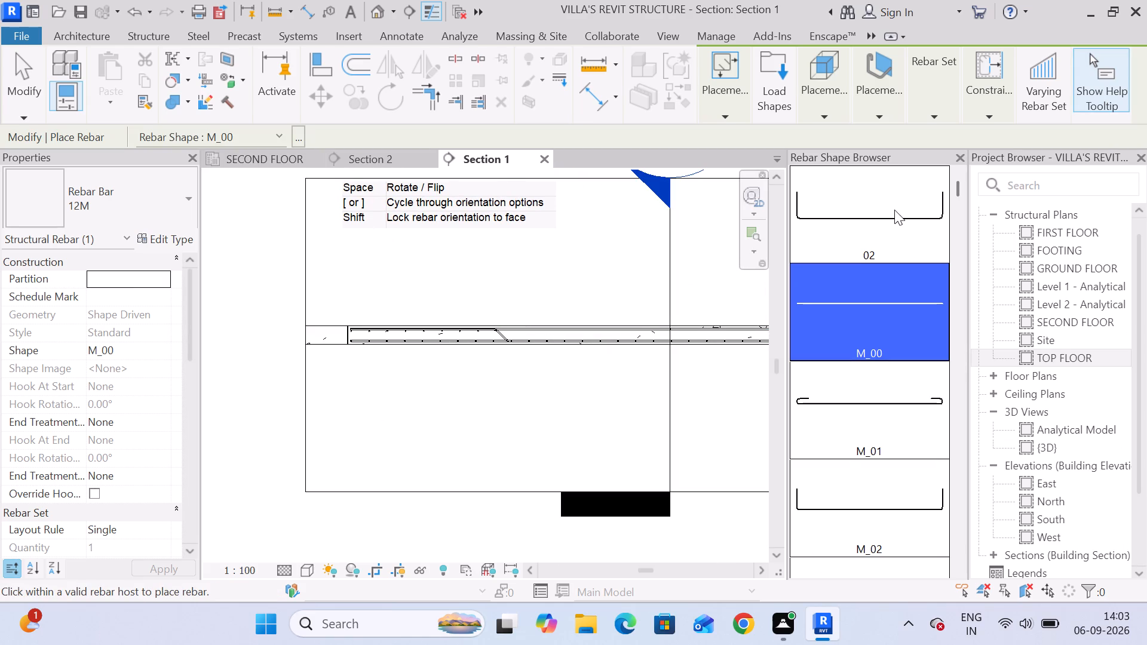
click(20, 83)
Shorten the new top M_00 bar in Section 1 to about 1410 mm, pulling its right end back to just past the left bend.
scroll(259, 245, down, 1)
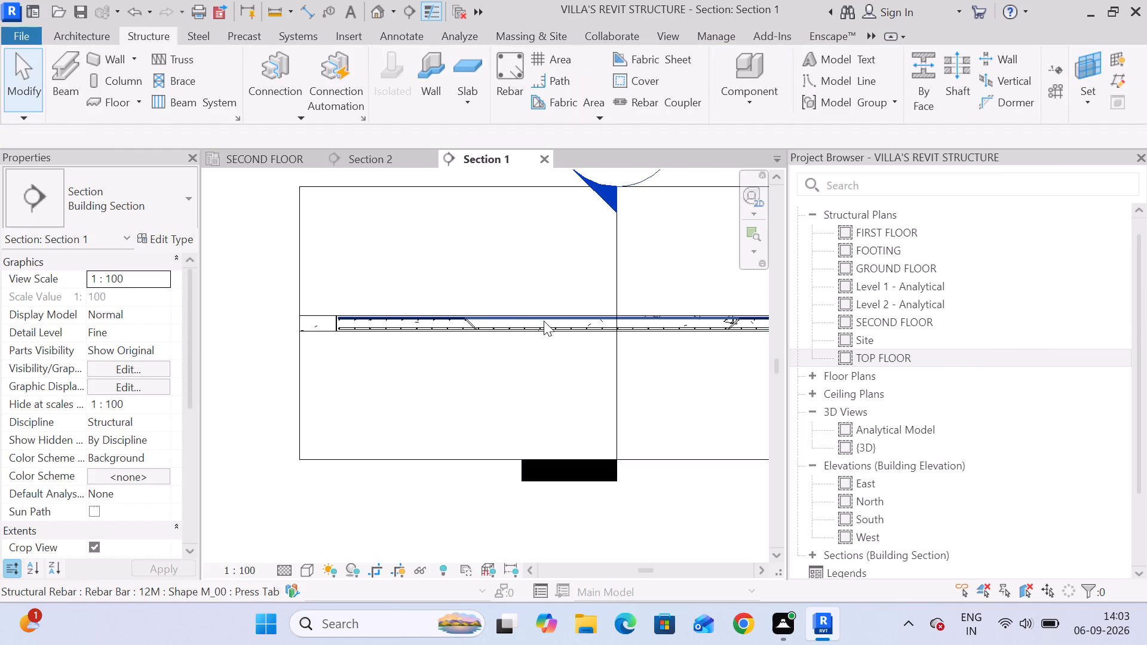
click(553, 319)
middle_drag(668, 324, 511, 324)
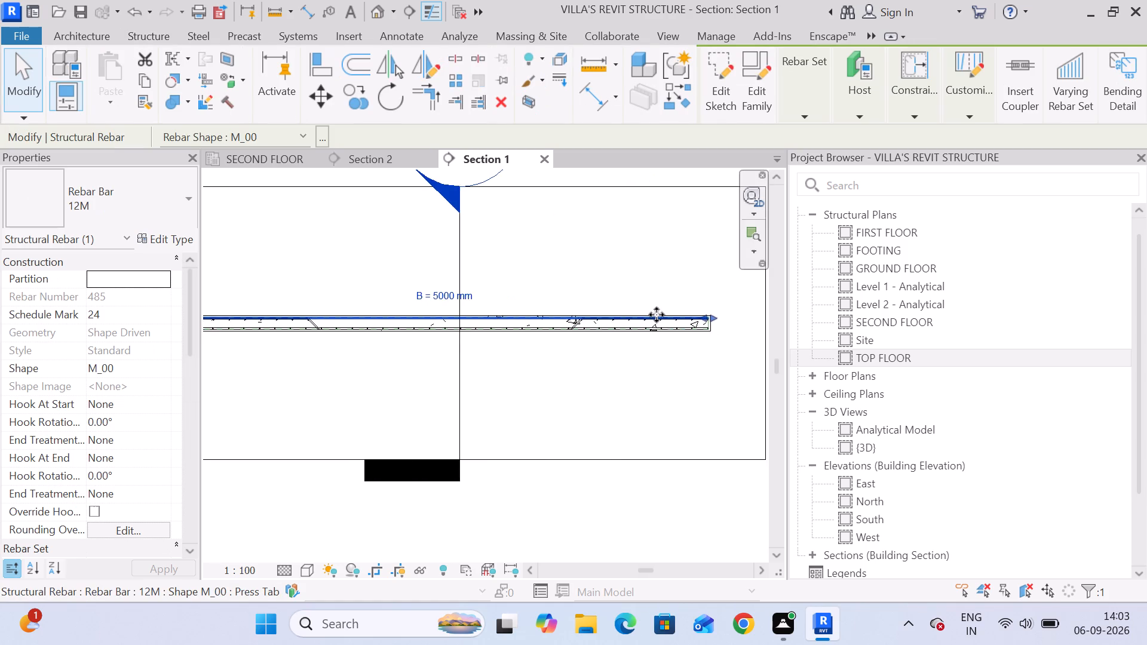
scroll(657, 315, up, 4)
drag(744, 321, 389, 331)
middle_drag(374, 401, 709, 380)
scroll(713, 378, up, 1)
drag(719, 289, 378, 314)
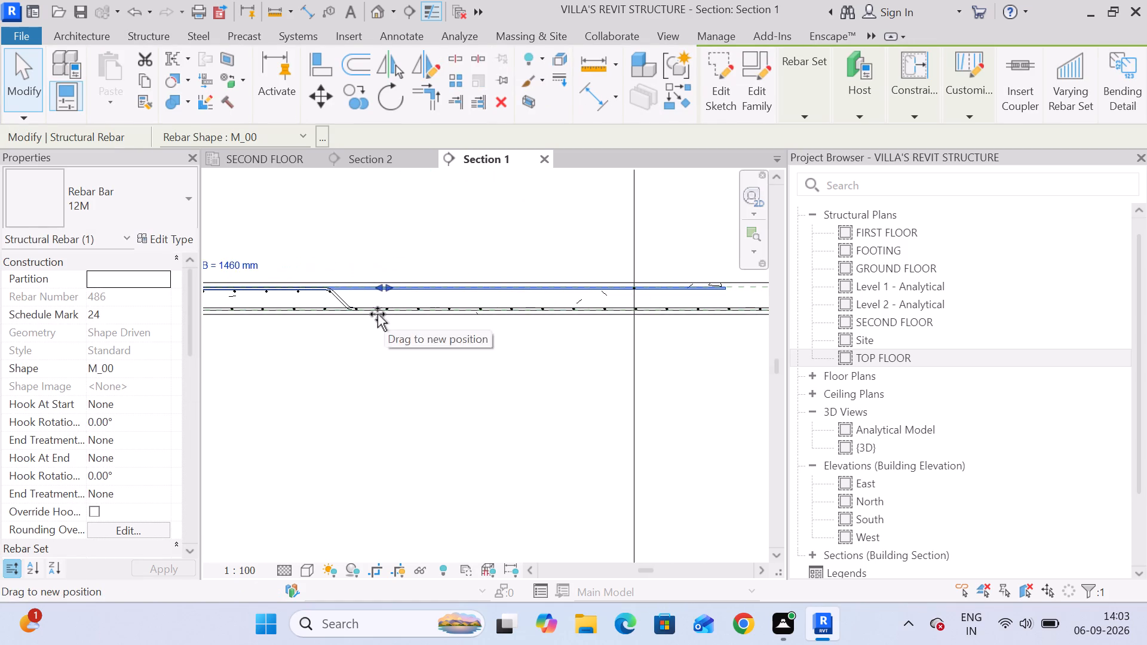
drag(378, 314, 374, 314)
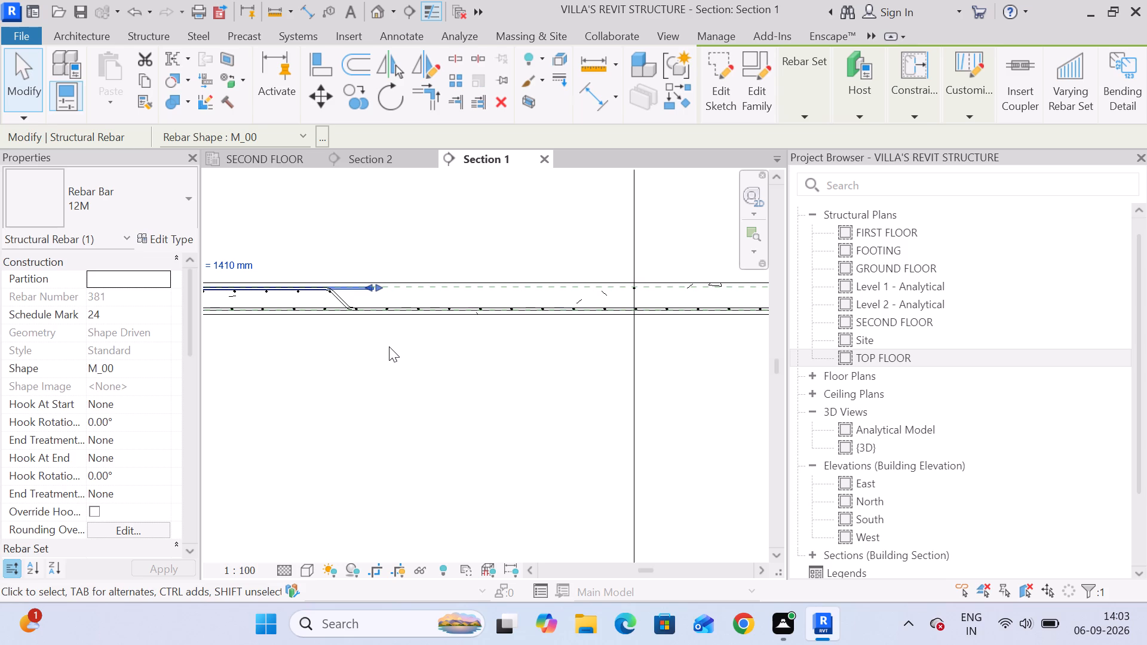
Lay out the shortened top bar in Section 1 as a Maximum Spacing set at 300 mm.
click(827, 113)
click(871, 137)
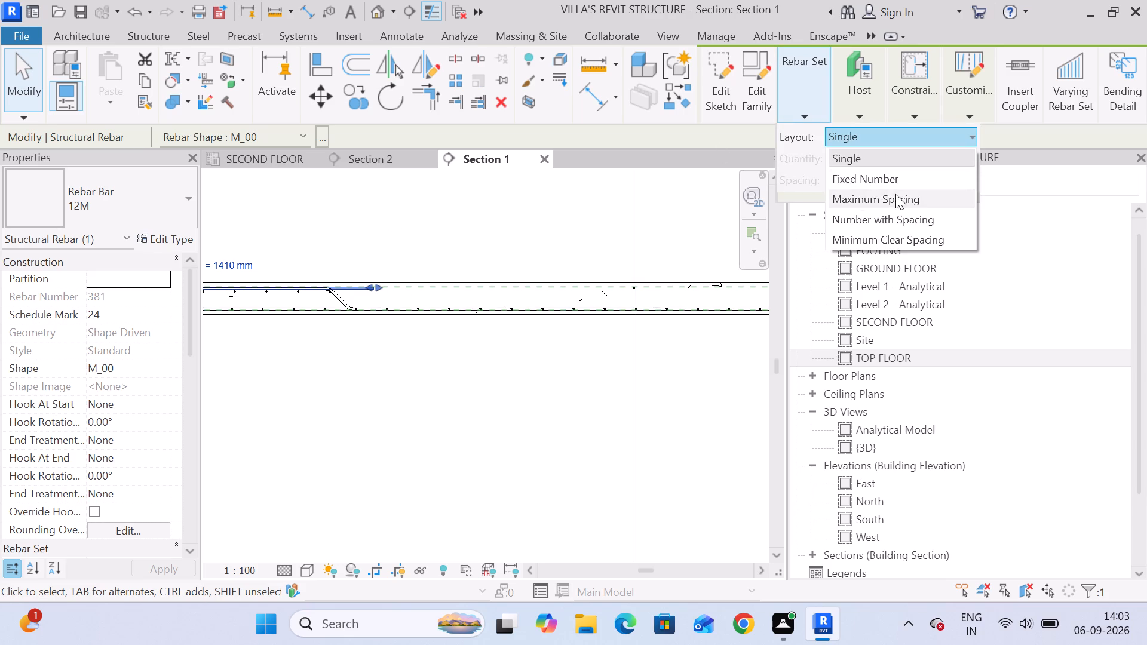
click(901, 197)
click(790, 88)
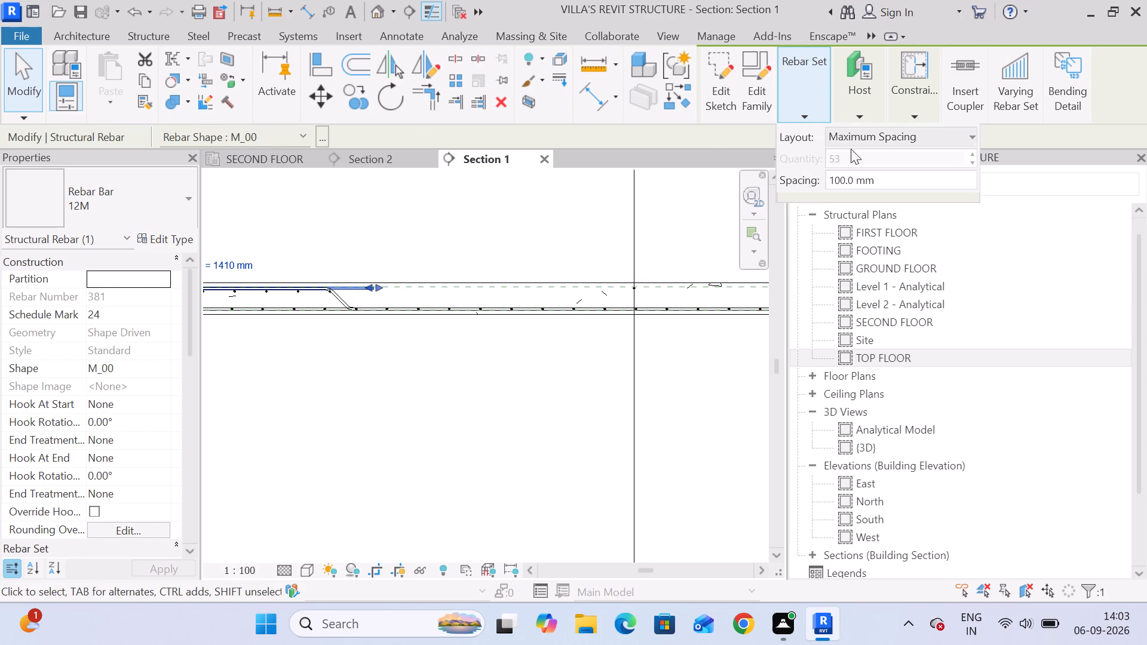
click(889, 174)
key(3)
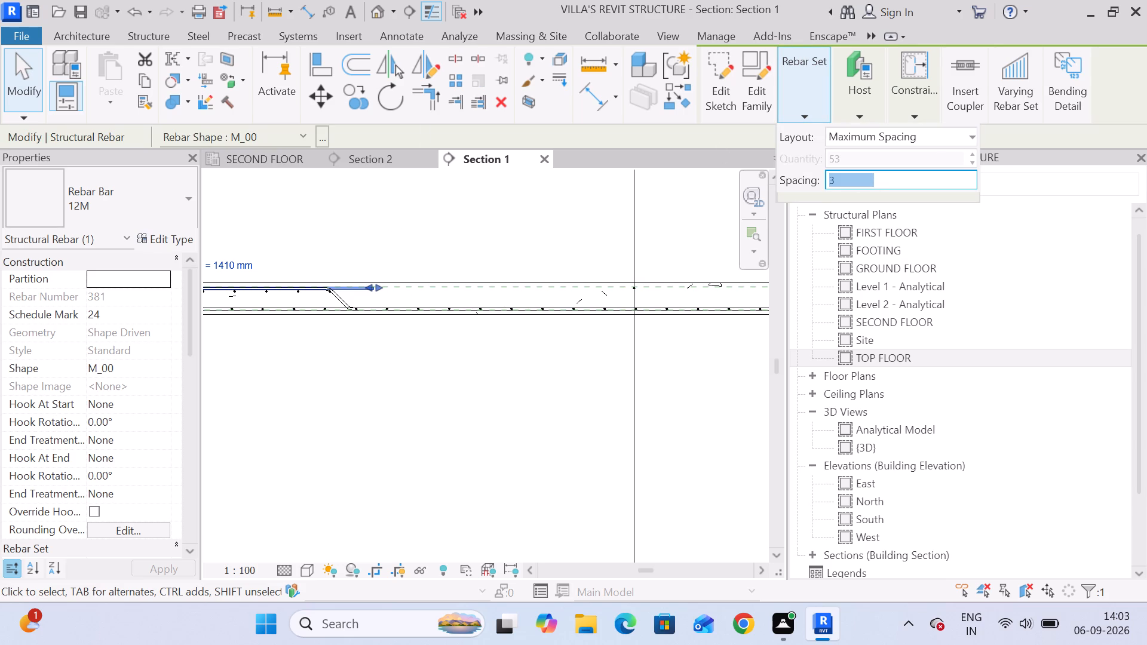
text(00)
key(Return)
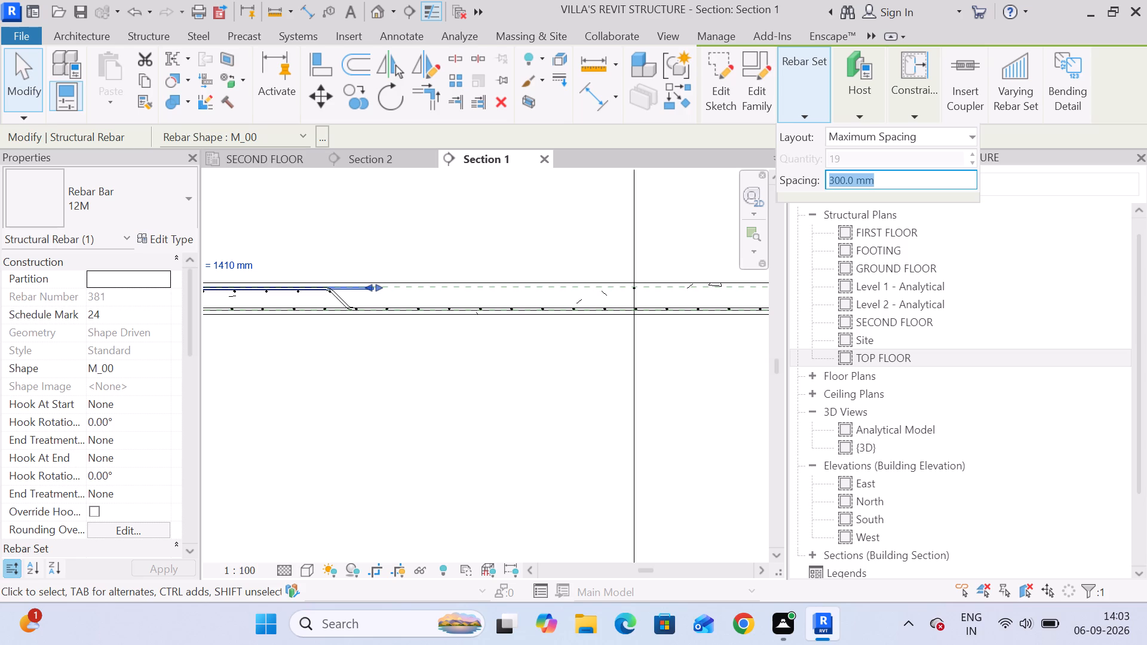
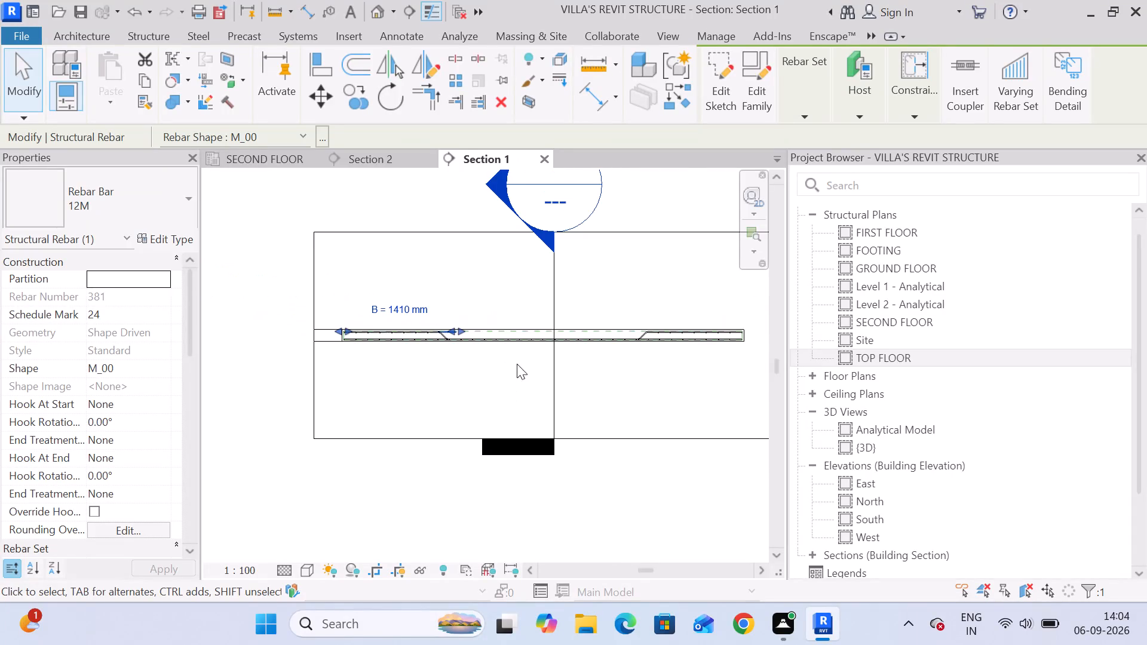
In Section 1, mirror a copy of the selected short top bar about a vertical axis drawn through the slab's midpoint.
scroll(666, 324, up, 3)
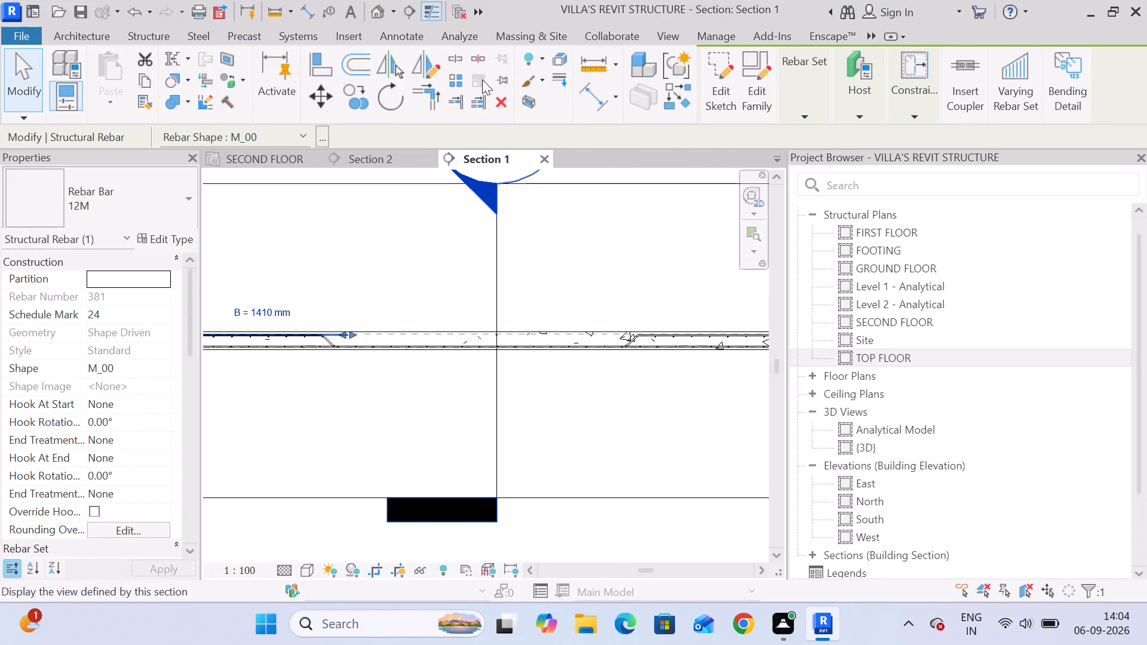
click(424, 57)
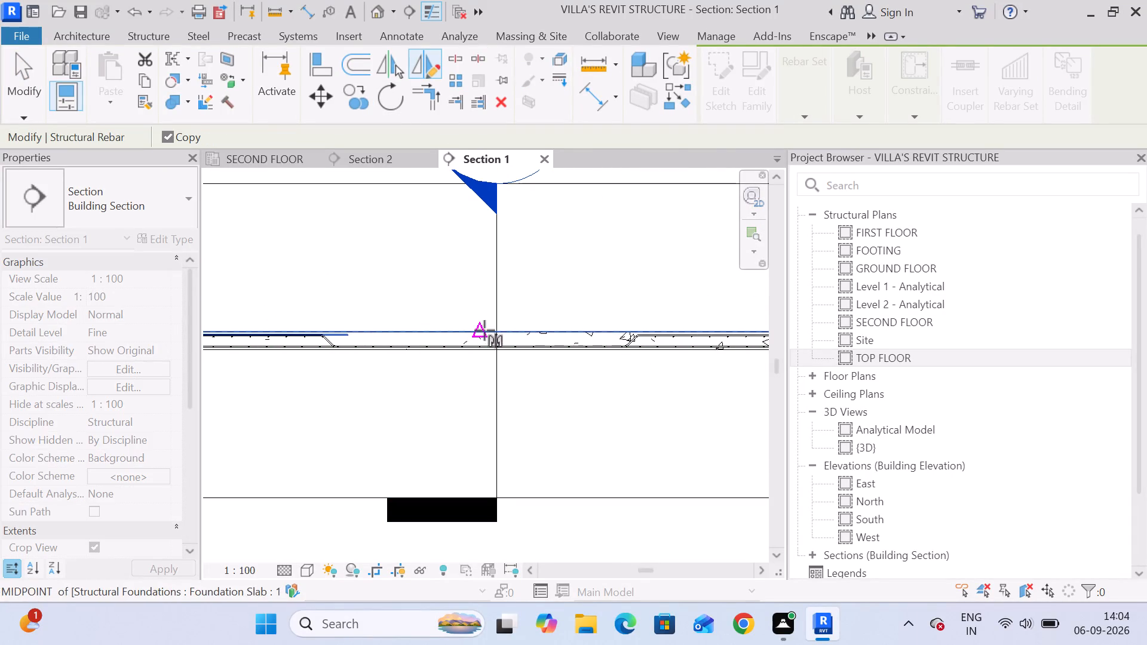
click(484, 330)
click(482, 382)
middle_drag(551, 377, 483, 367)
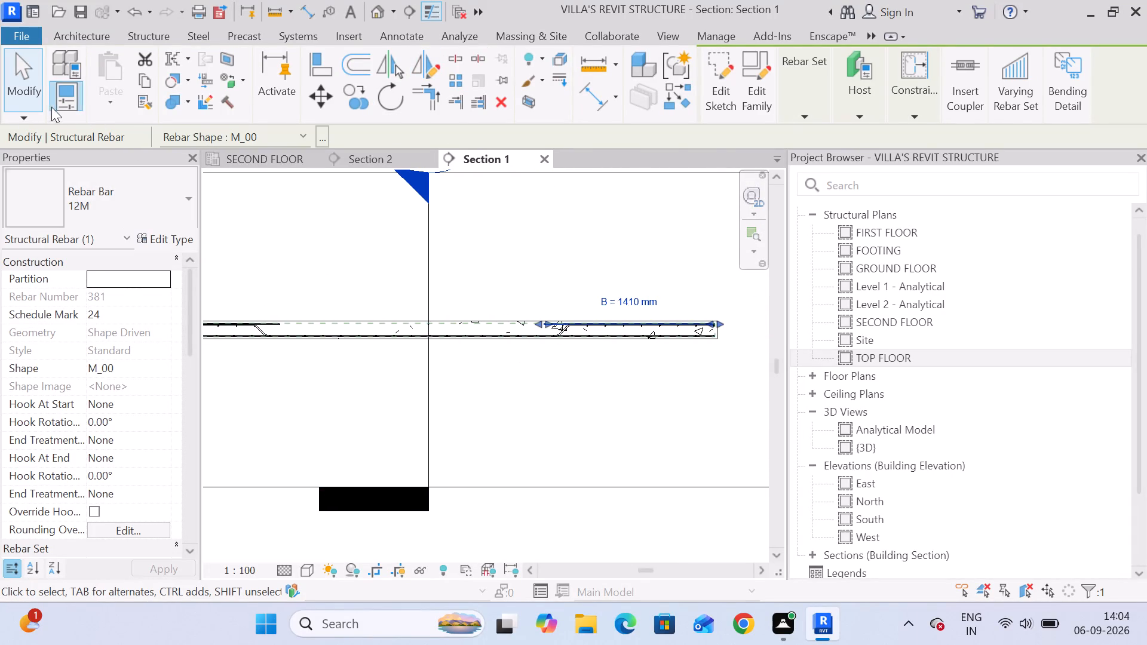
click(26, 91)
scroll(602, 397, down, 2)
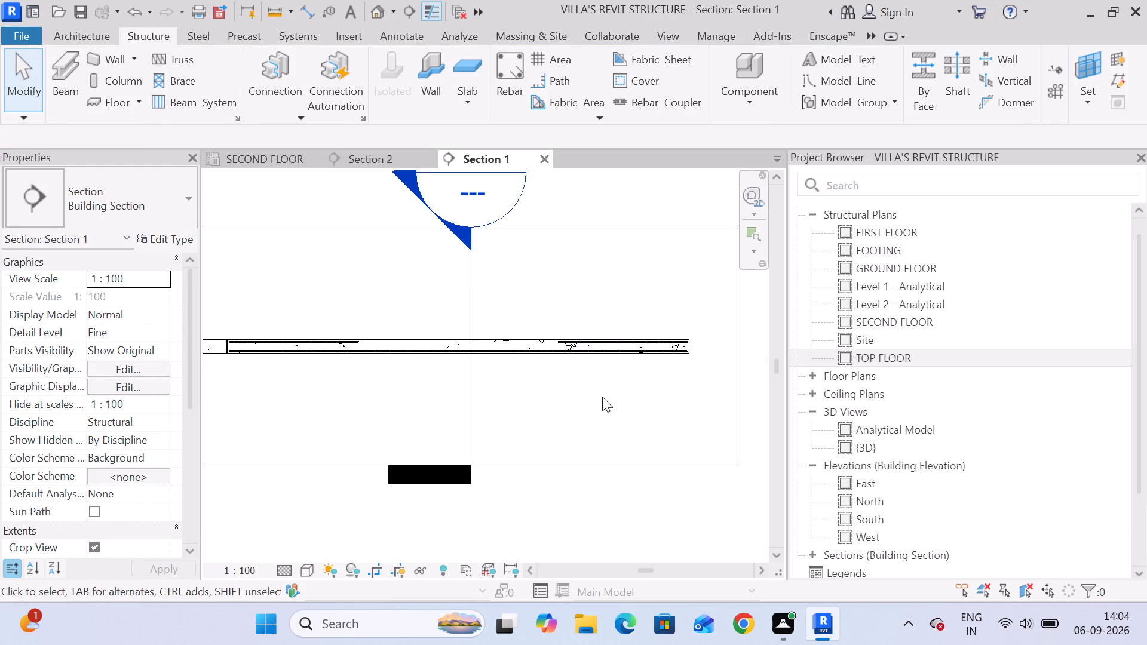
middle_drag(602, 397, 573, 381)
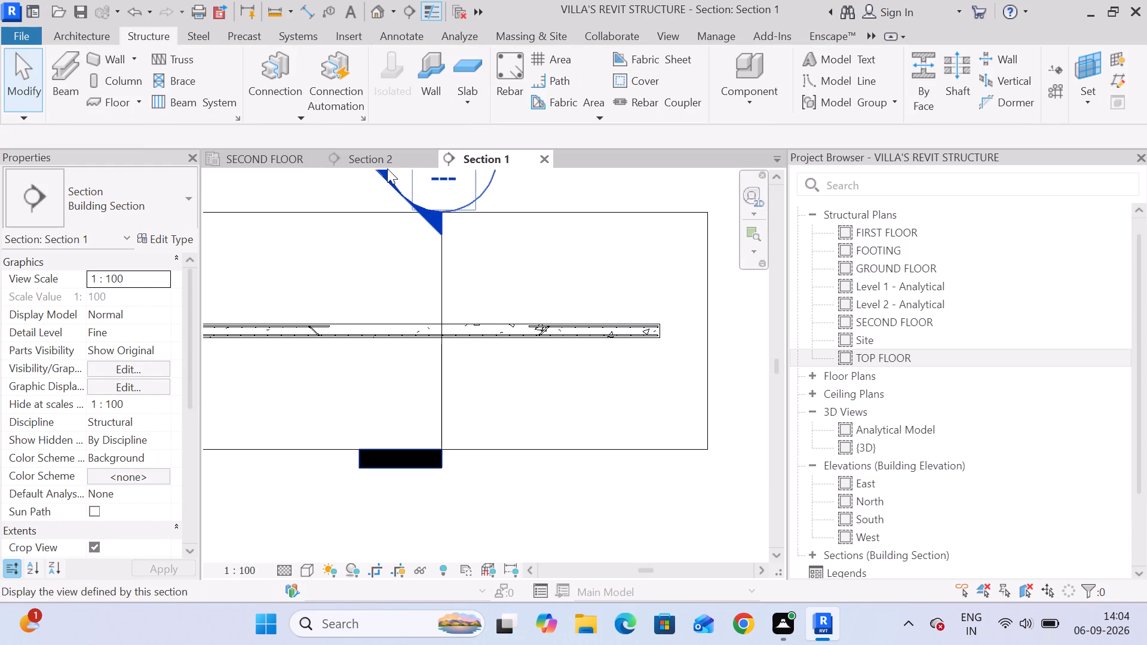
In Section 2, shorten the selected straight 12M top bar so it ends just beyond the bend of the nearby cranked bar.
click(372, 159)
click(376, 289)
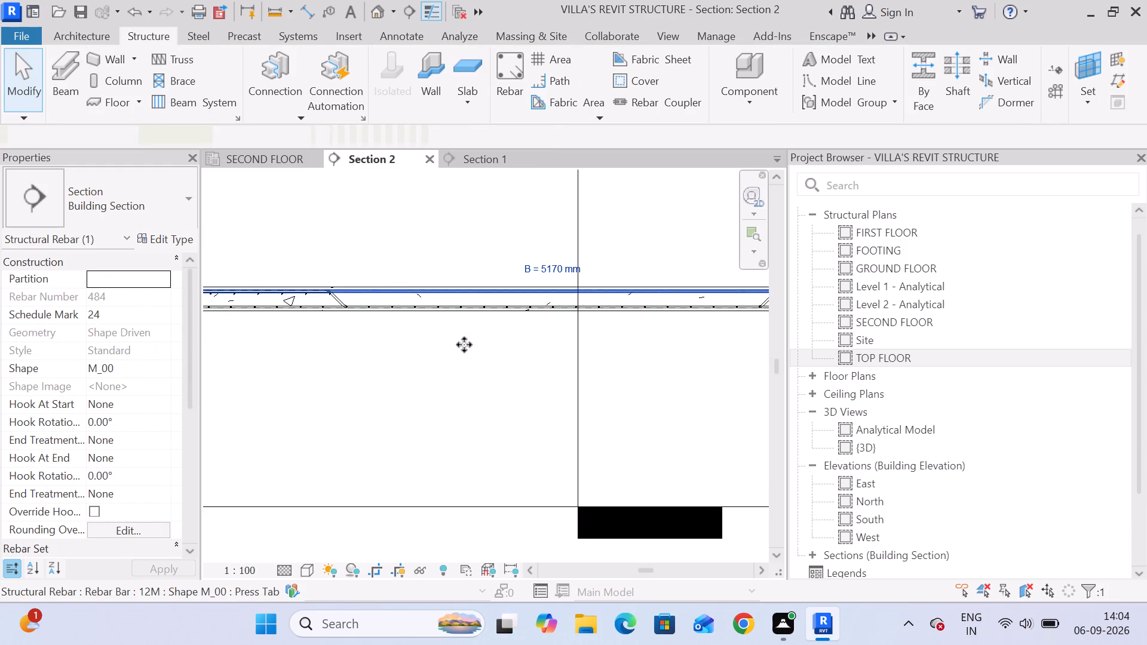
scroll(466, 348, down, 5)
drag(723, 325, 422, 336)
scroll(422, 332, up, 11)
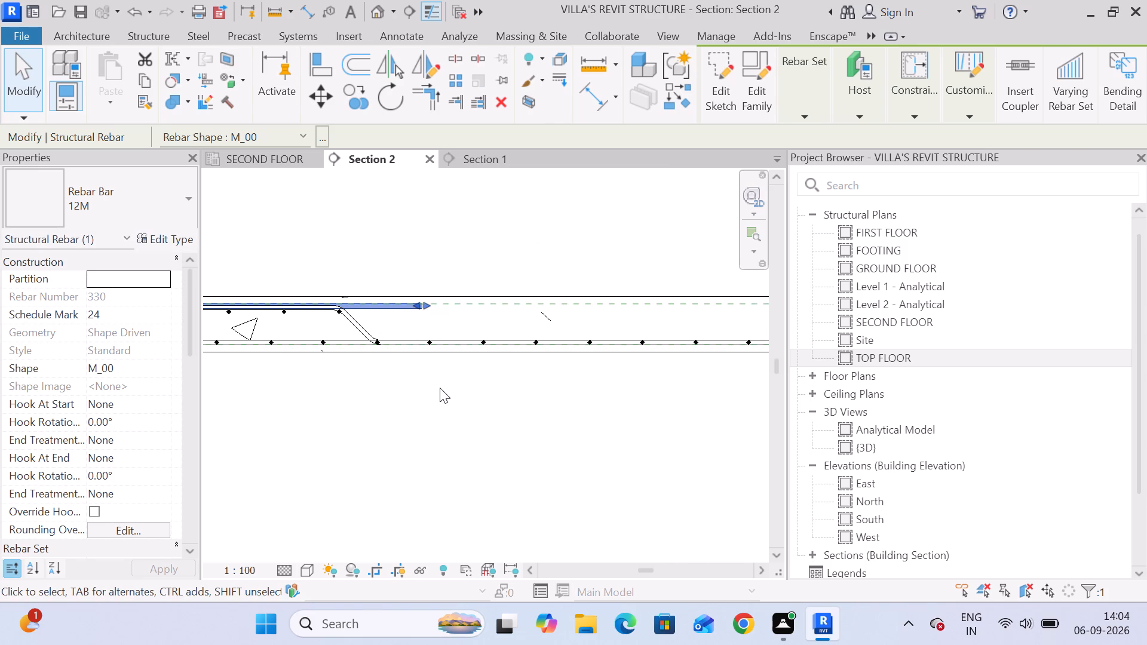
Set the shortened top bar's rebar set layout to Maximum Spacing with 300 mm spacing.
click(826, 108)
click(863, 141)
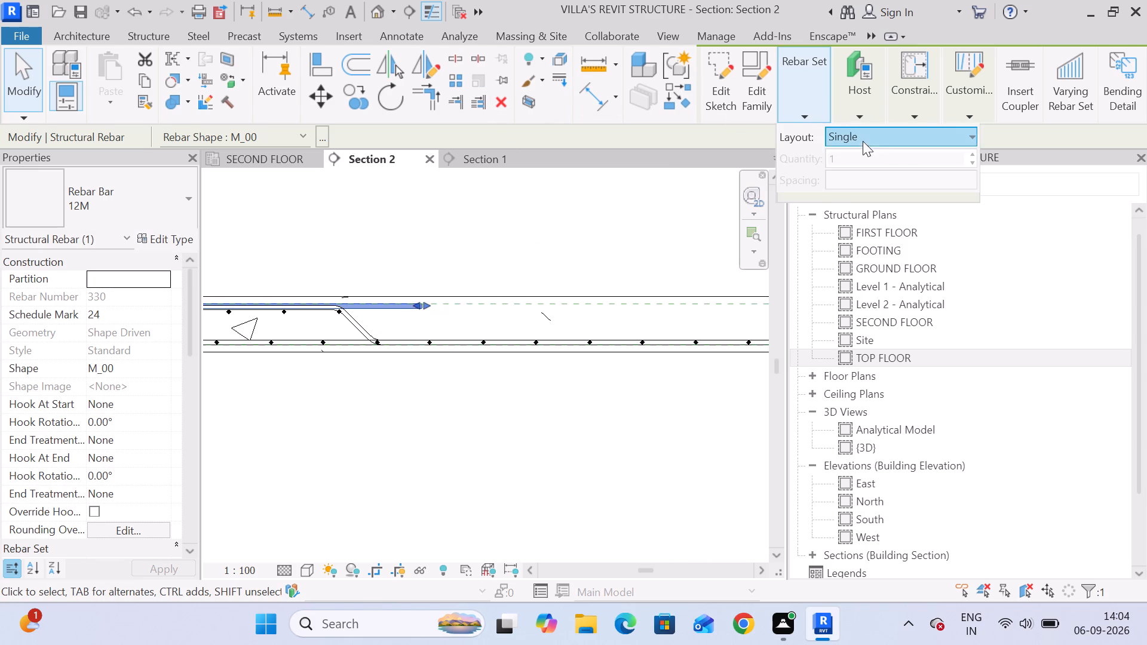
click(879, 196)
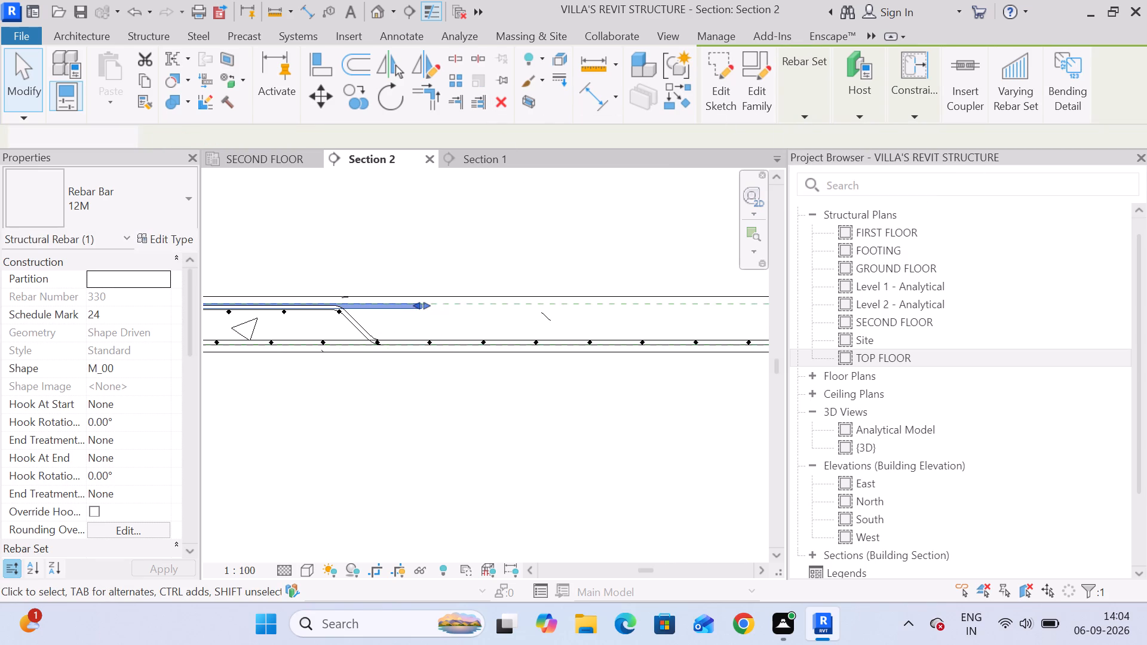
click(803, 113)
click(896, 176)
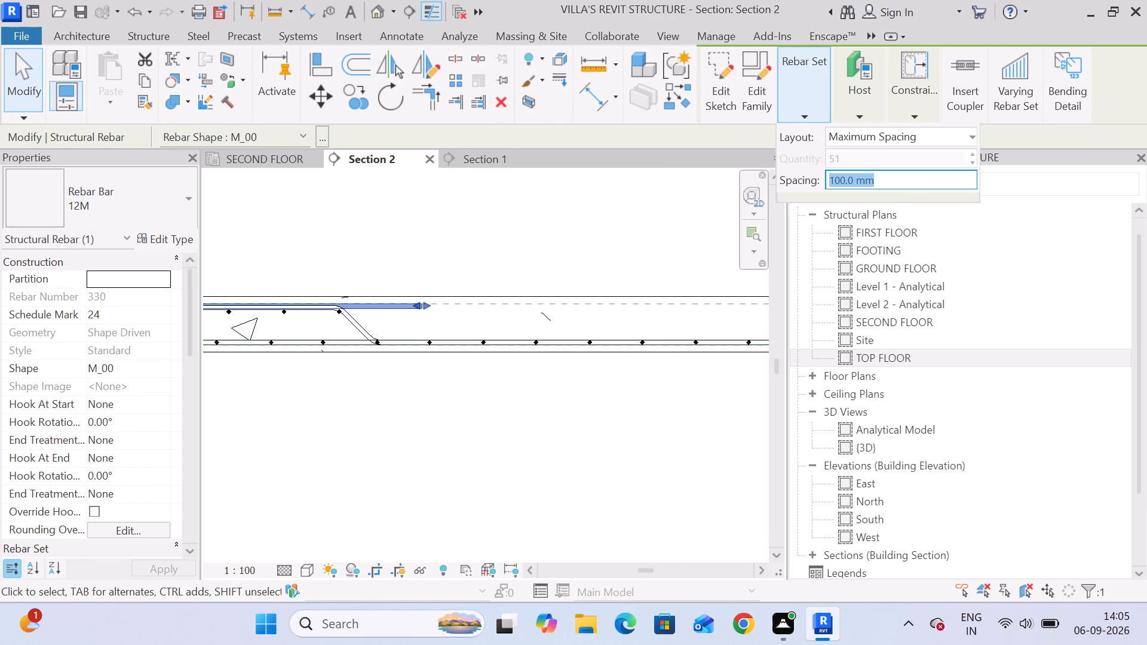
key(3)
text(00)
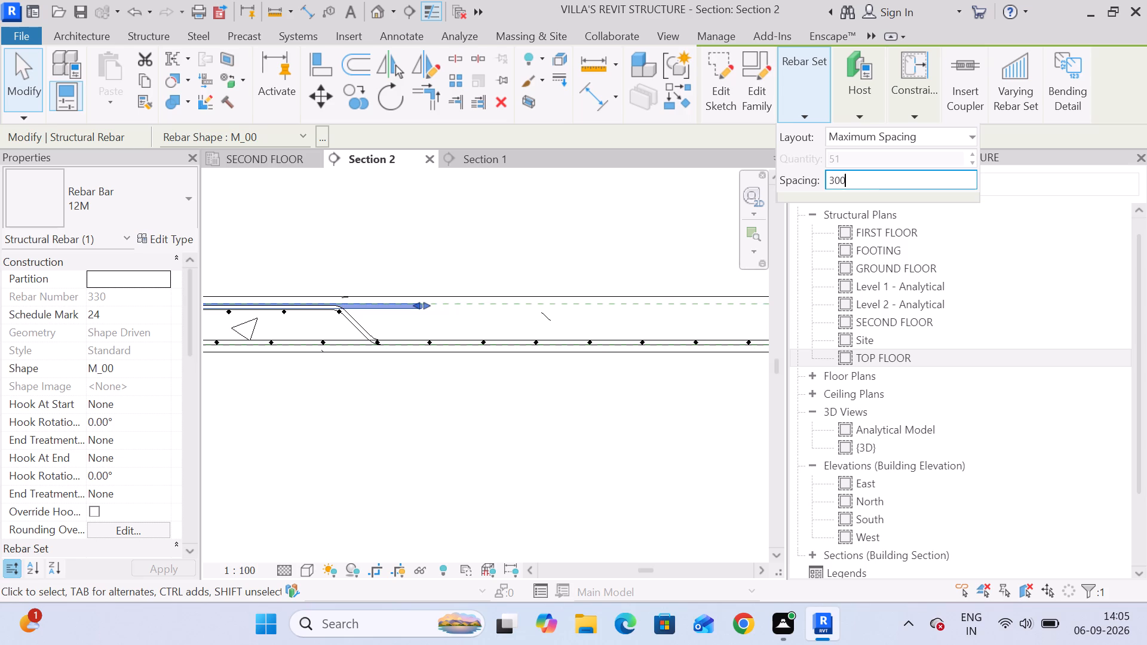
key(Return)
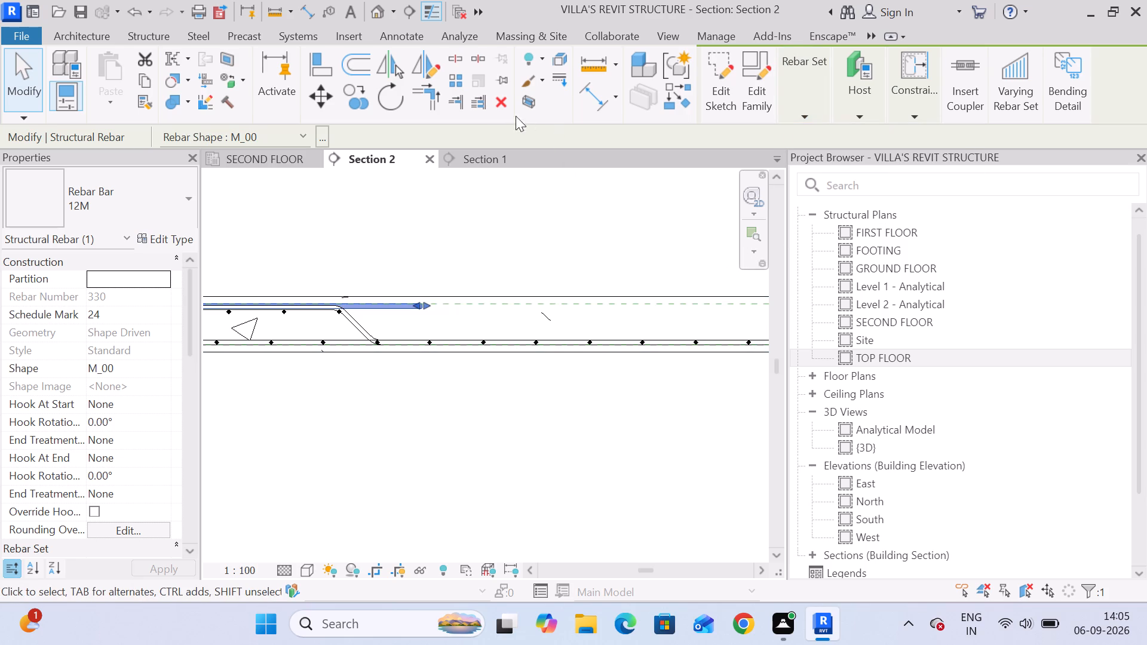
Mirror a copy of the top bar set in Section 2 about a vertical axis through the slab's midpoint.
click(425, 58)
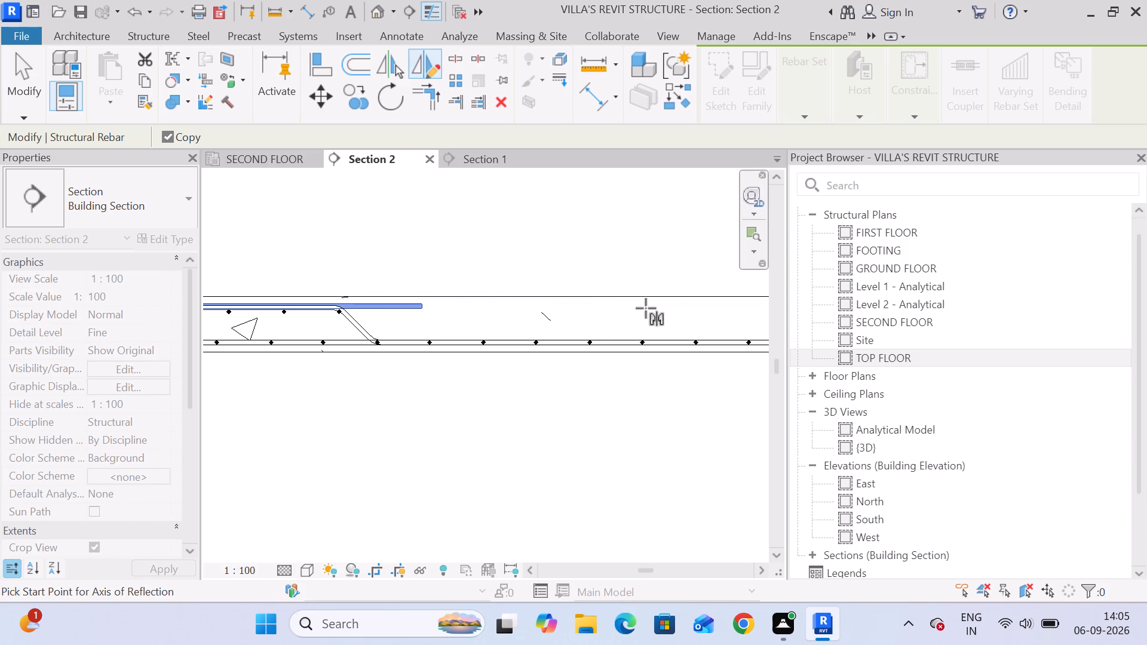
scroll(691, 306, down, 2)
middle_drag(719, 303, 338, 304)
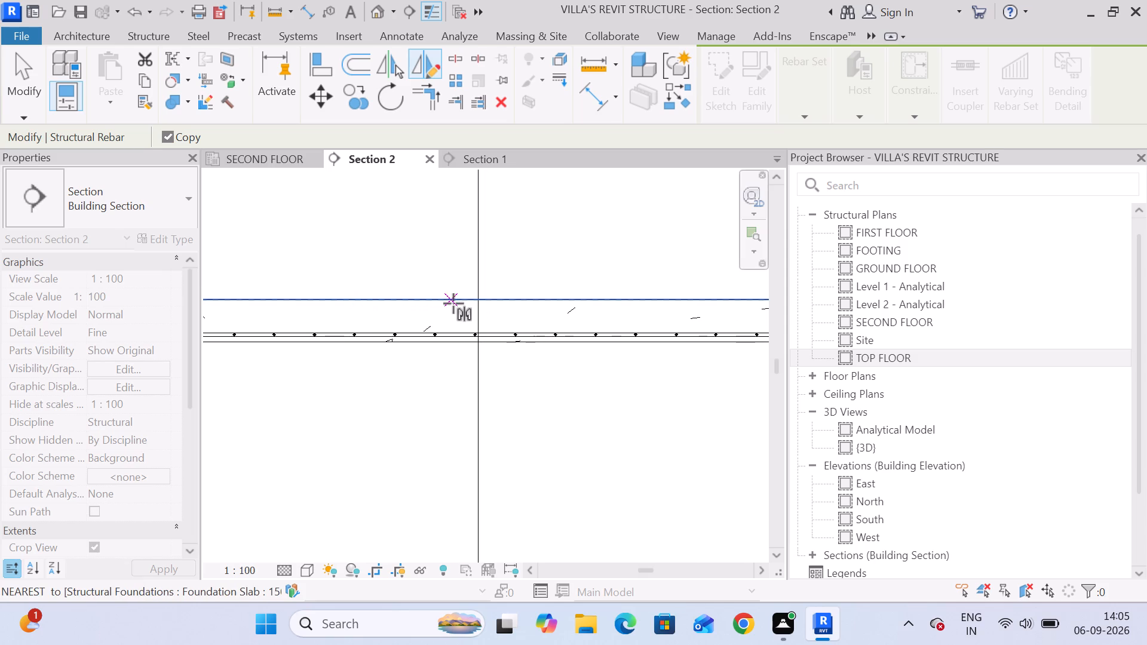
click(433, 302)
click(438, 385)
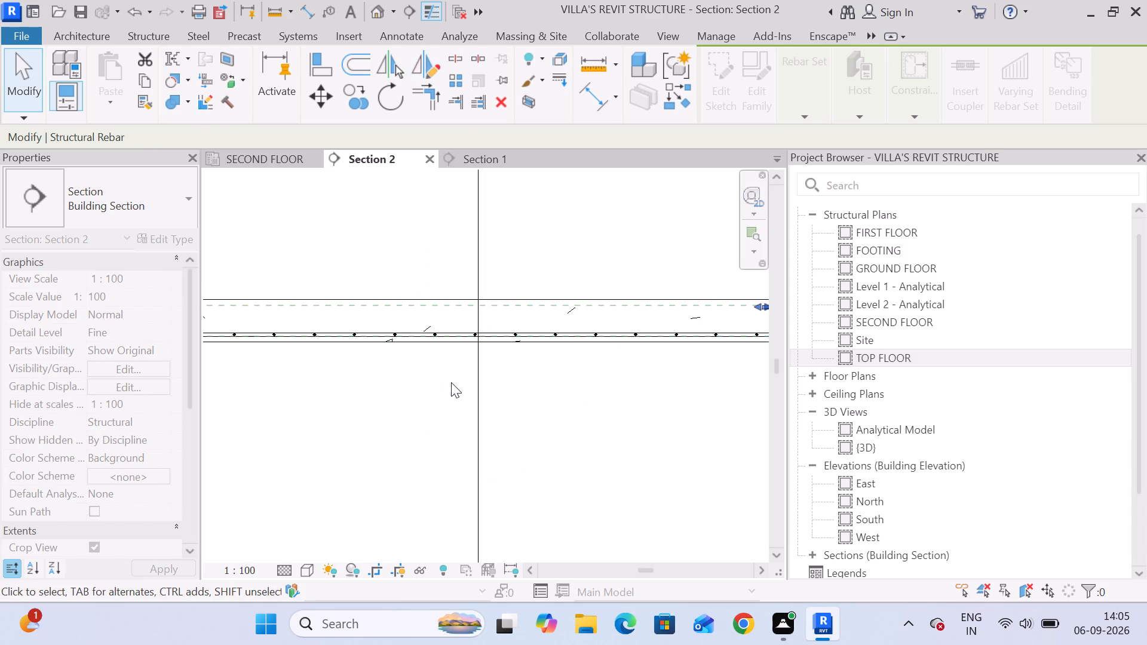
scroll(451, 382, down, 9)
click(587, 387)
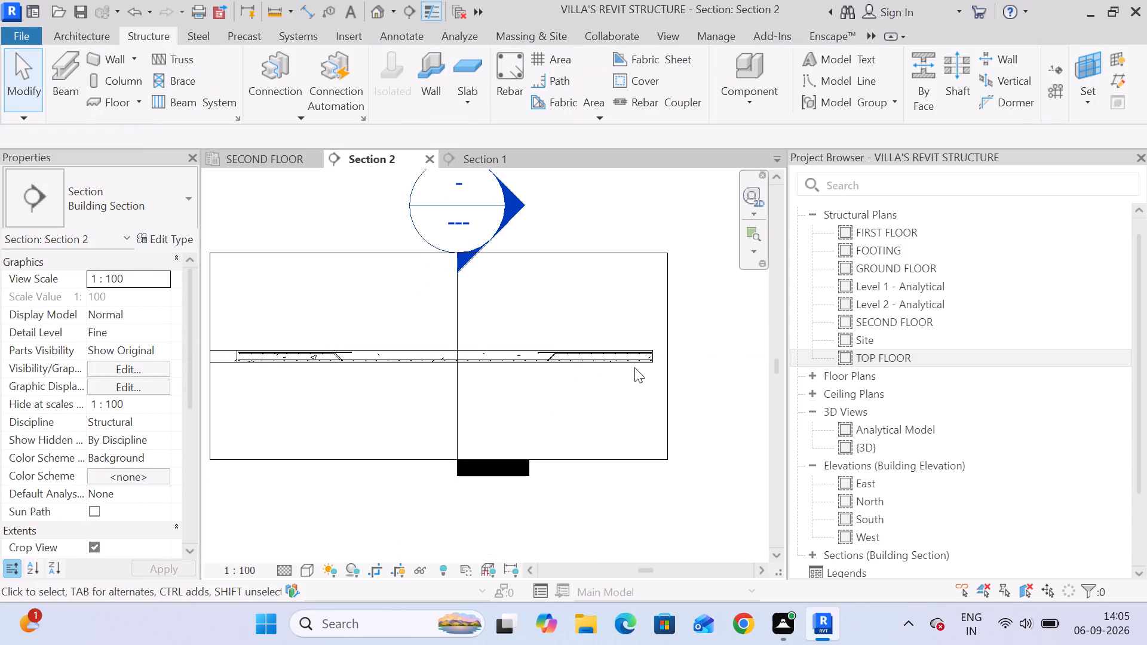
Examine the slab reinforcement in Section 2, including the top bars at both ends.
scroll(634, 367, up, 5)
scroll(637, 365, down, 4)
middle_drag(428, 400, 460, 348)
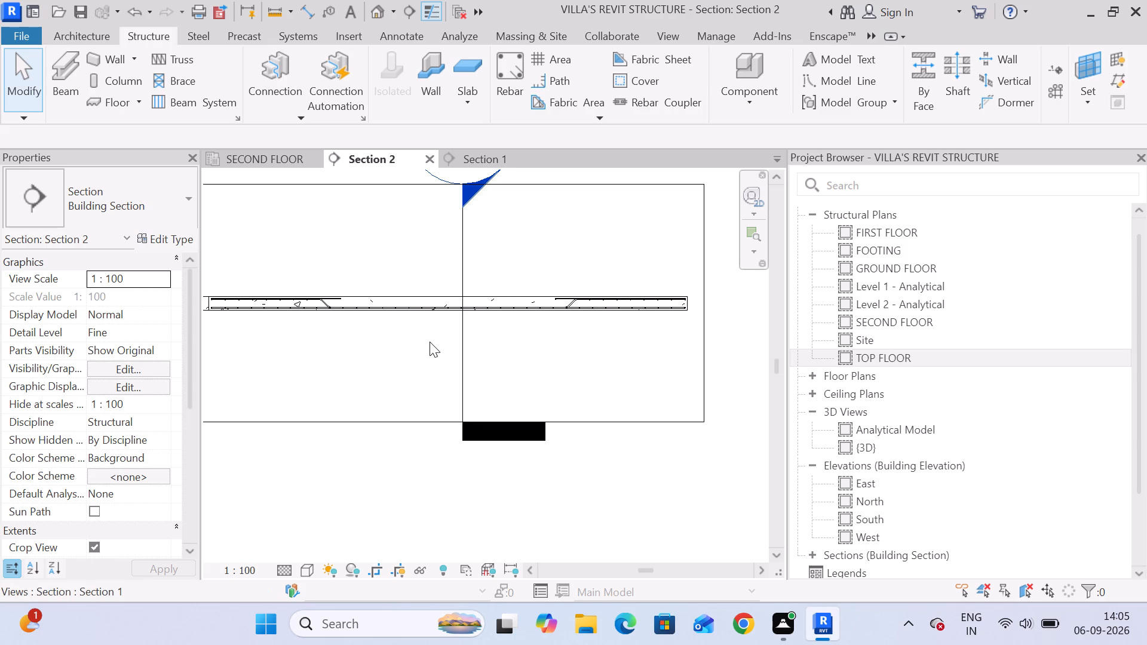
scroll(430, 342, down, 2)
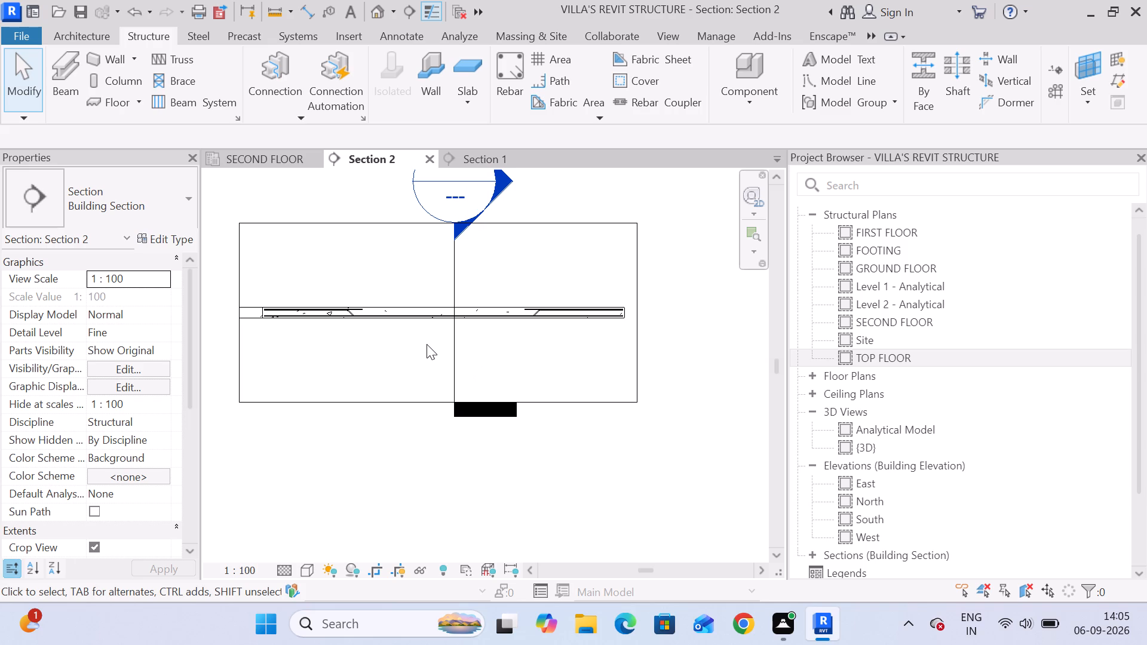
key(Right)
scroll(506, 299, up, 4)
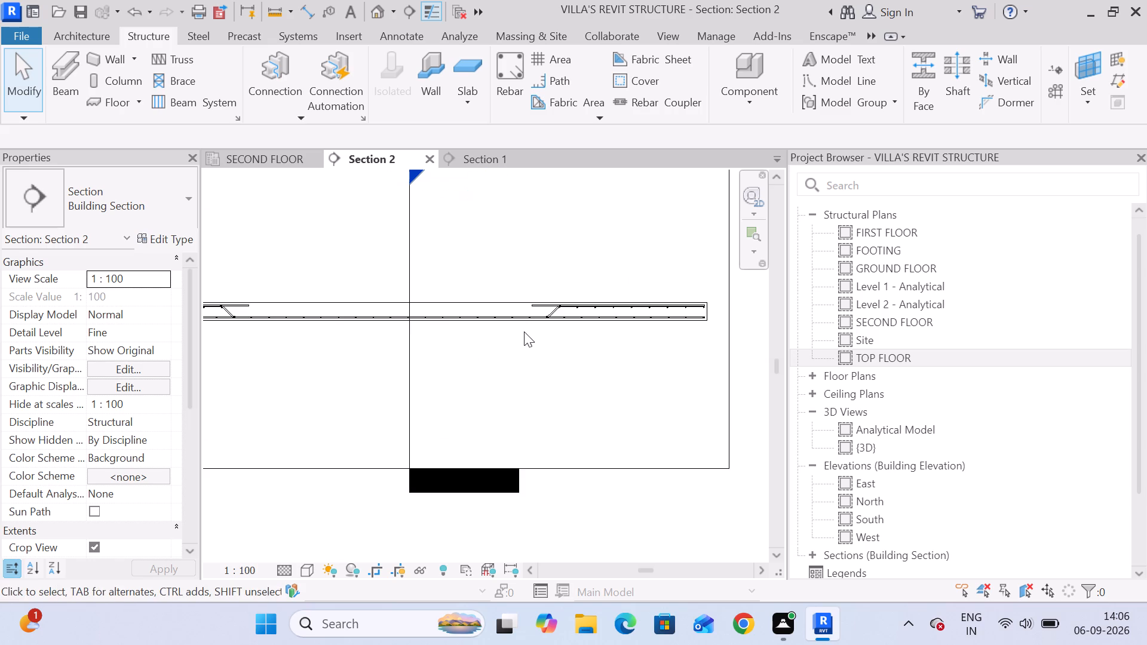
scroll(523, 320, up, 4)
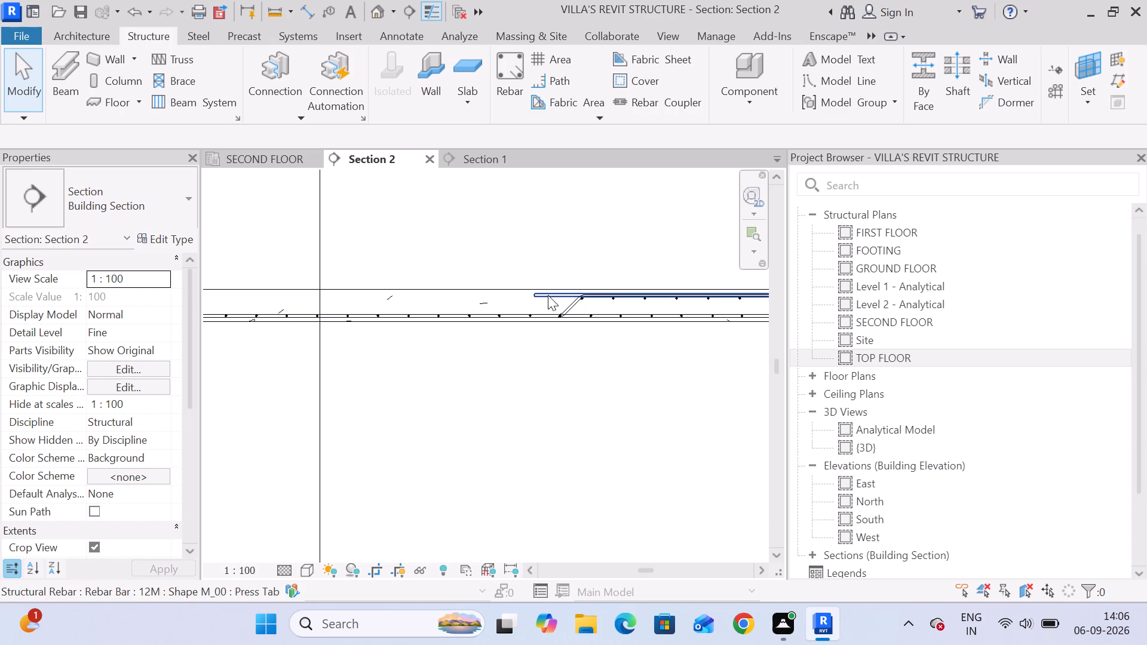
scroll(548, 320, down, 7)
scroll(596, 388, down, 4)
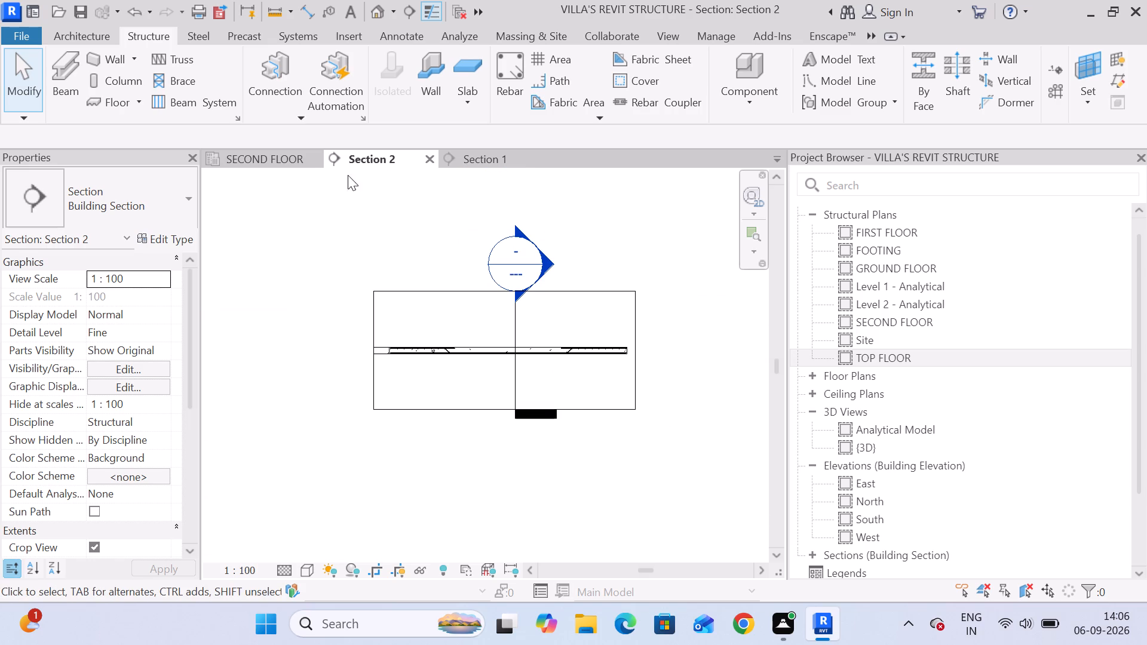
In the SECOND FLOOR plan, isolate the corner slab panel's Structural Rebar by filter and show it unobscured in SECOND FLOOR, Analytical Model and {3D}.
click(250, 164)
scroll(677, 432, up, 4)
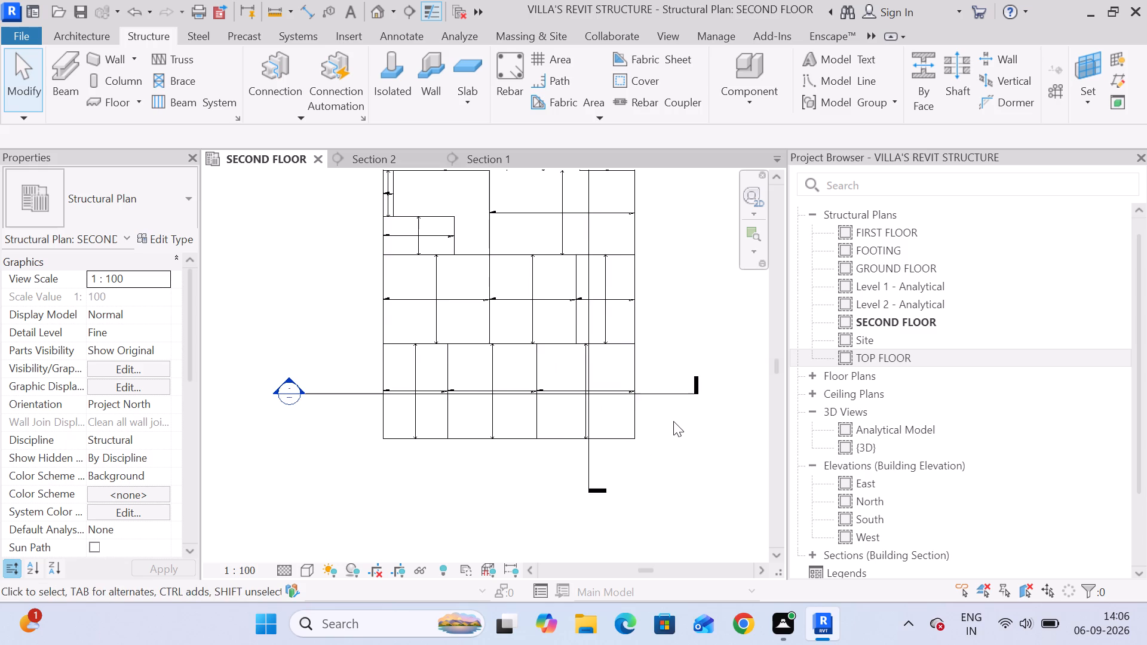
scroll(611, 412, up, 1)
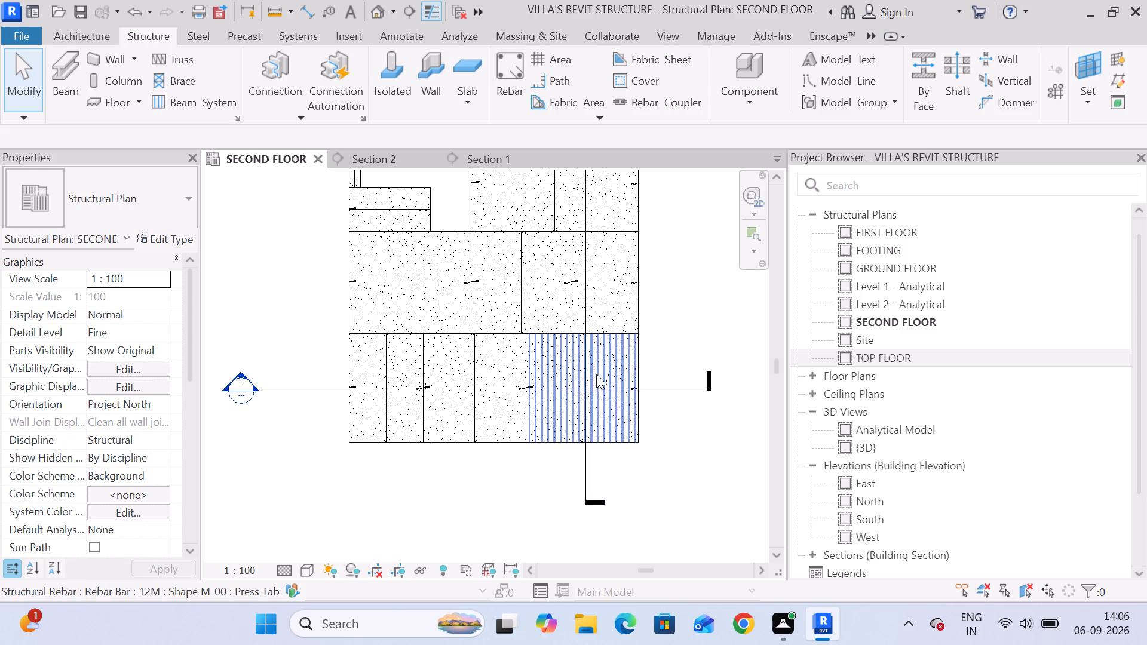
scroll(599, 368, up, 14)
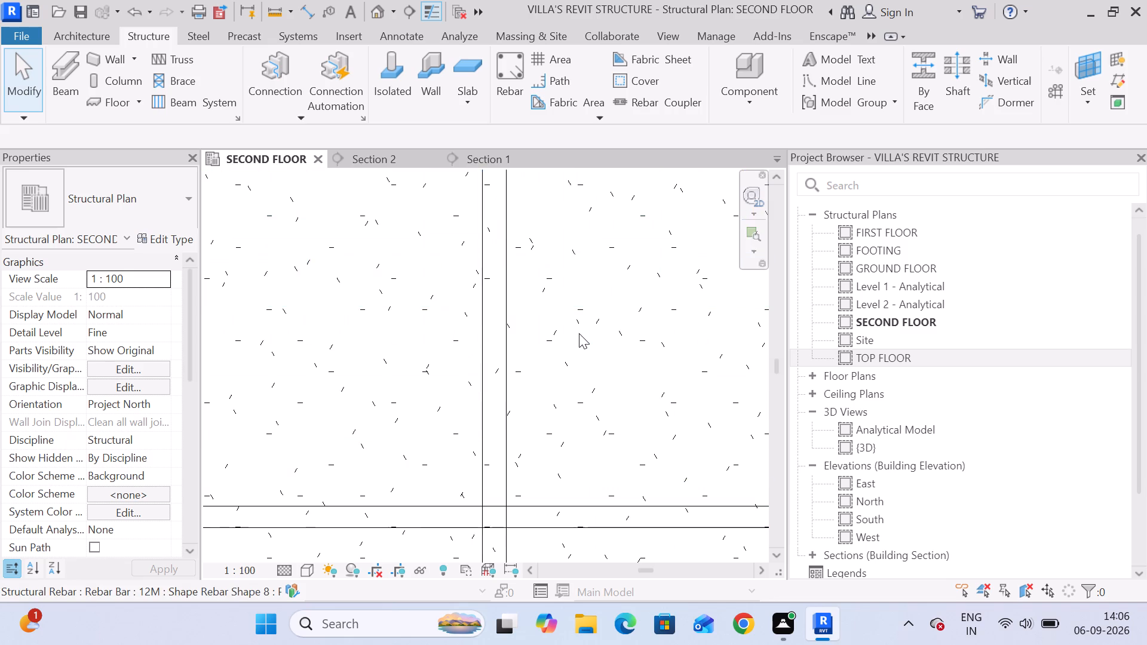
scroll(594, 357, down, 14)
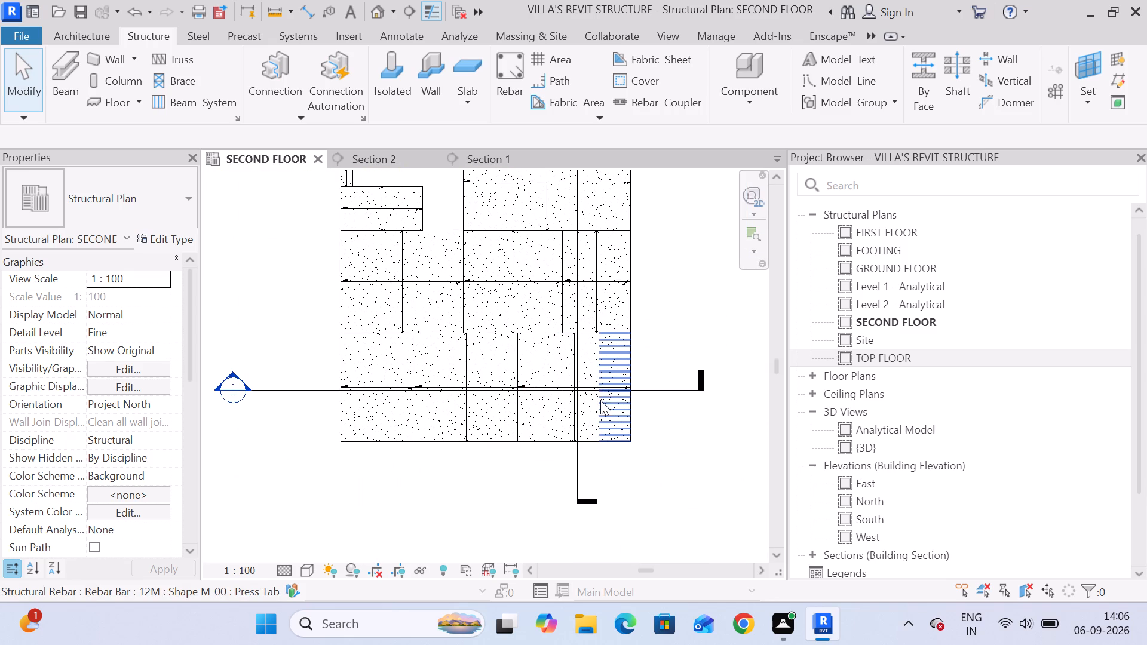
drag(655, 474, 623, 464)
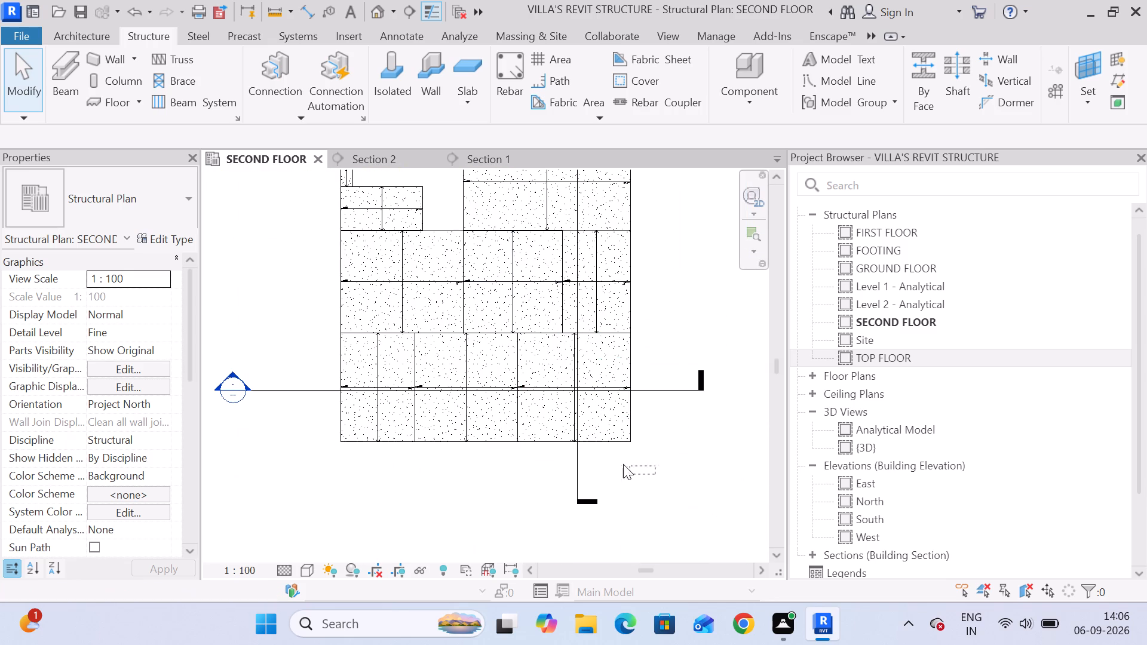
drag(623, 464, 501, 304)
drag(743, 60, 748, 59)
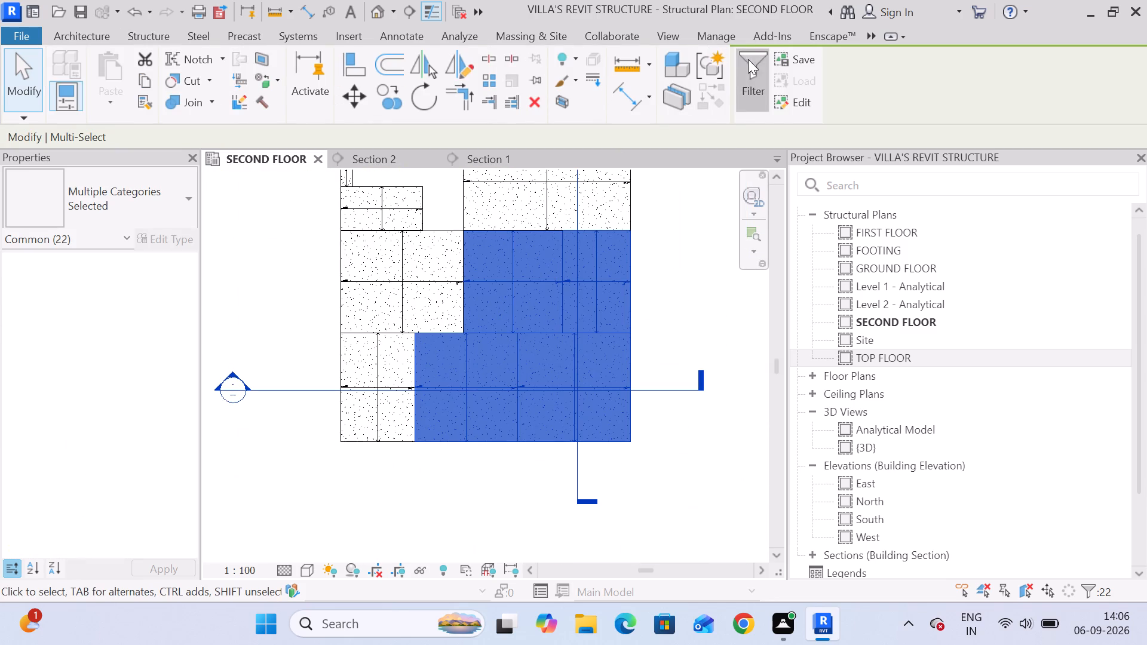
click(703, 228)
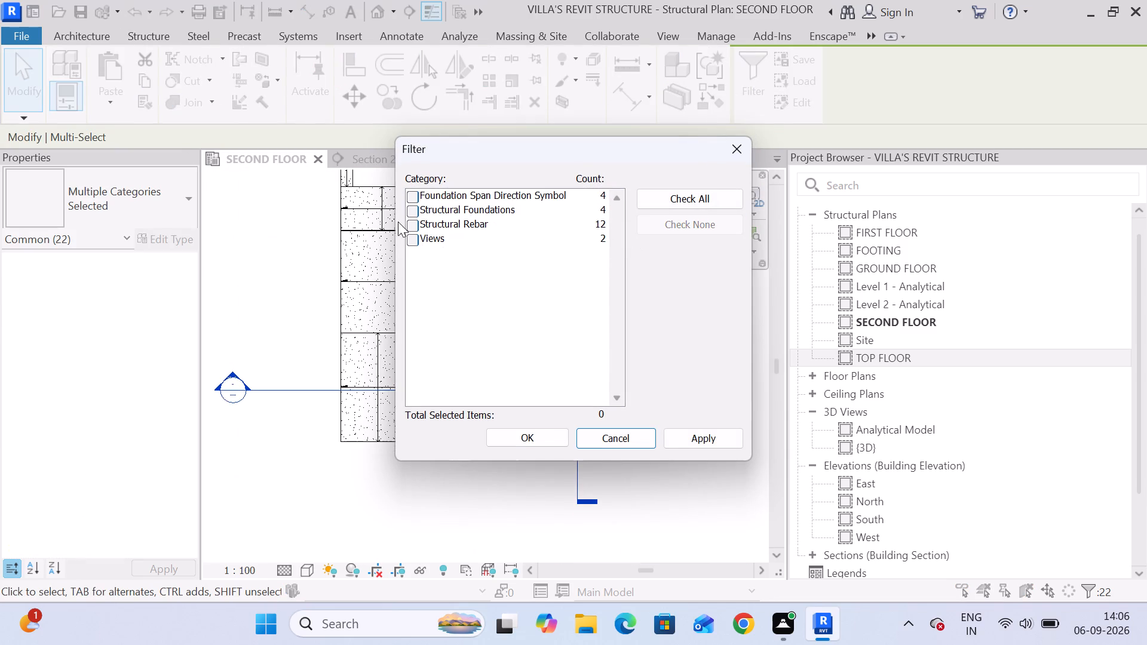
click(418, 222)
click(409, 224)
click(520, 441)
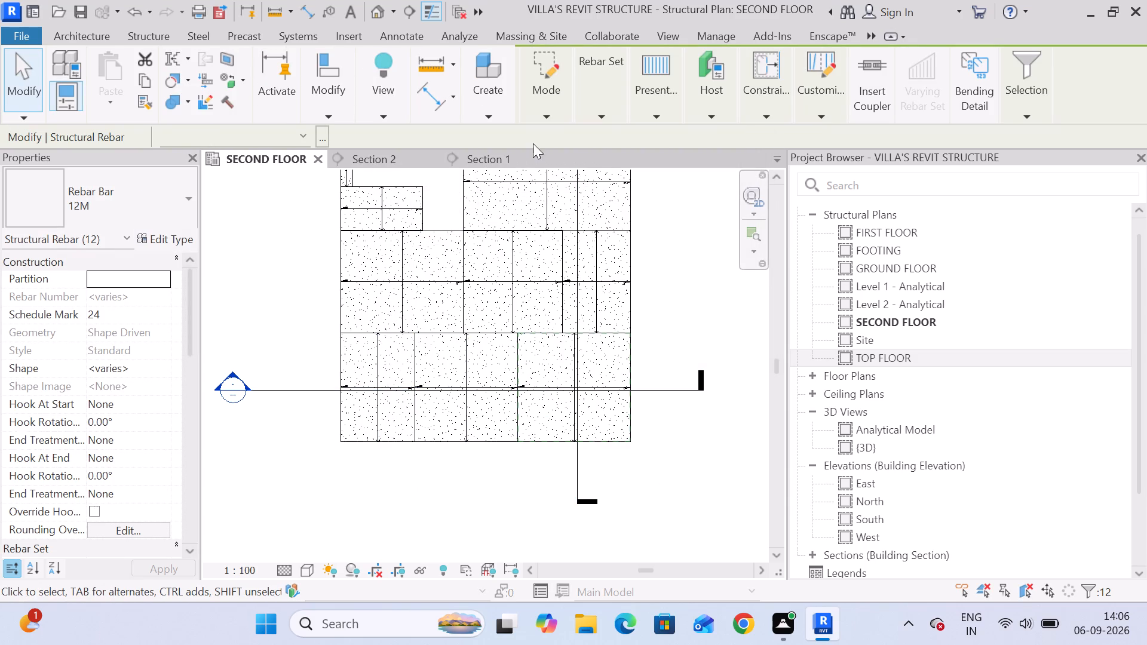
scroll(43, 389, down, 3)
scroll(138, 455, down, 4)
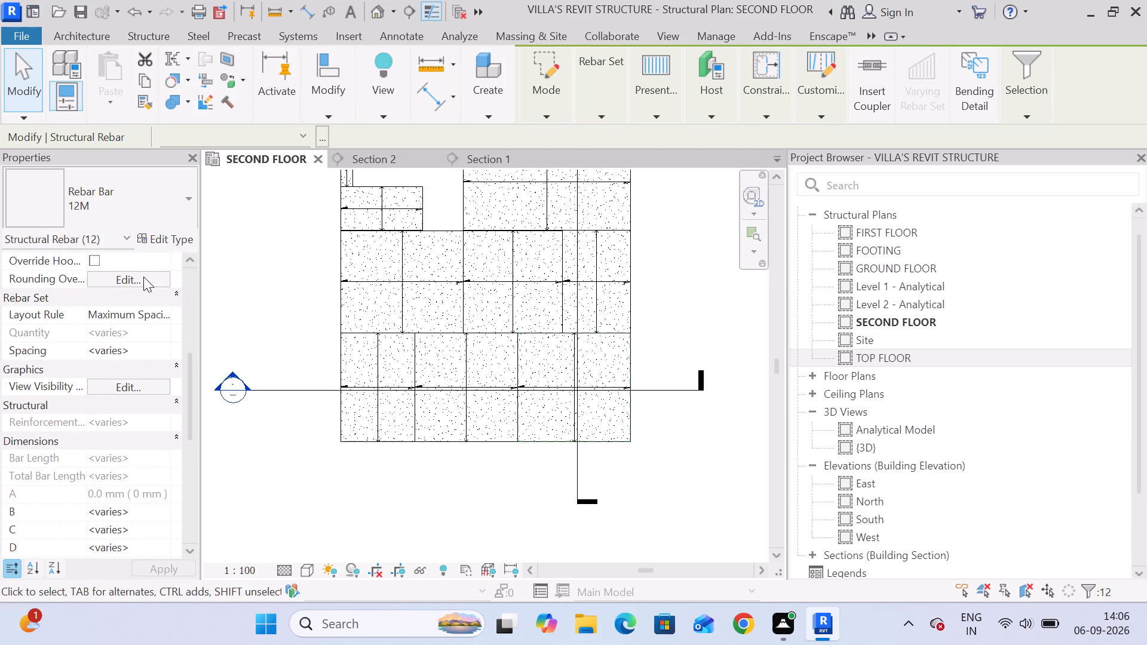
click(143, 277)
click(714, 234)
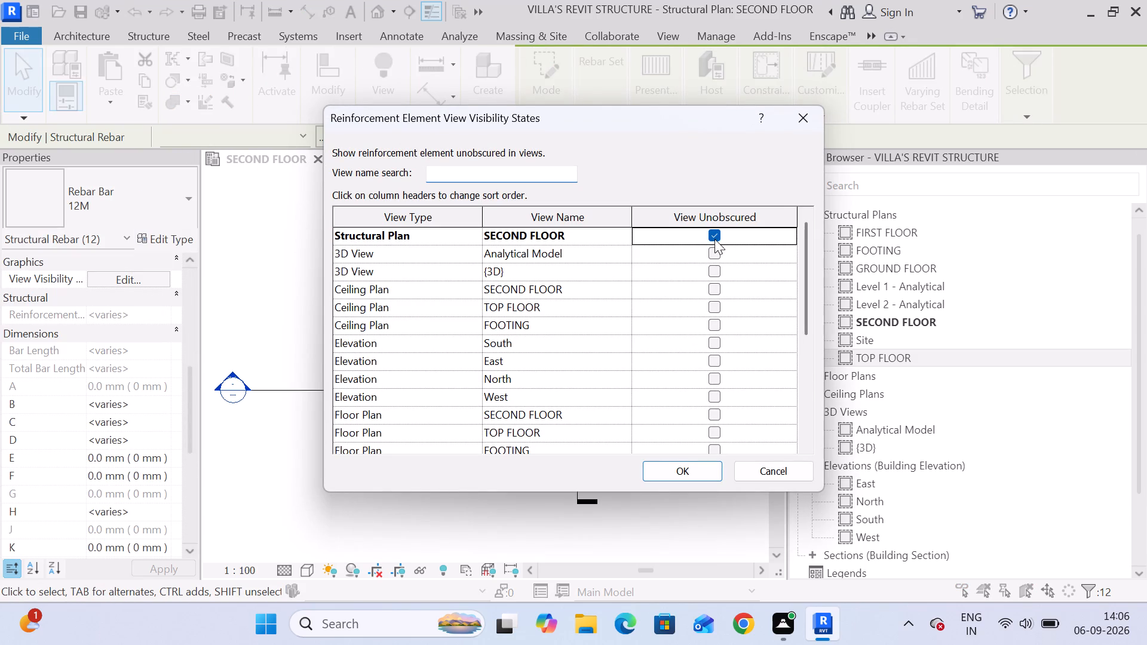
click(714, 250)
click(714, 275)
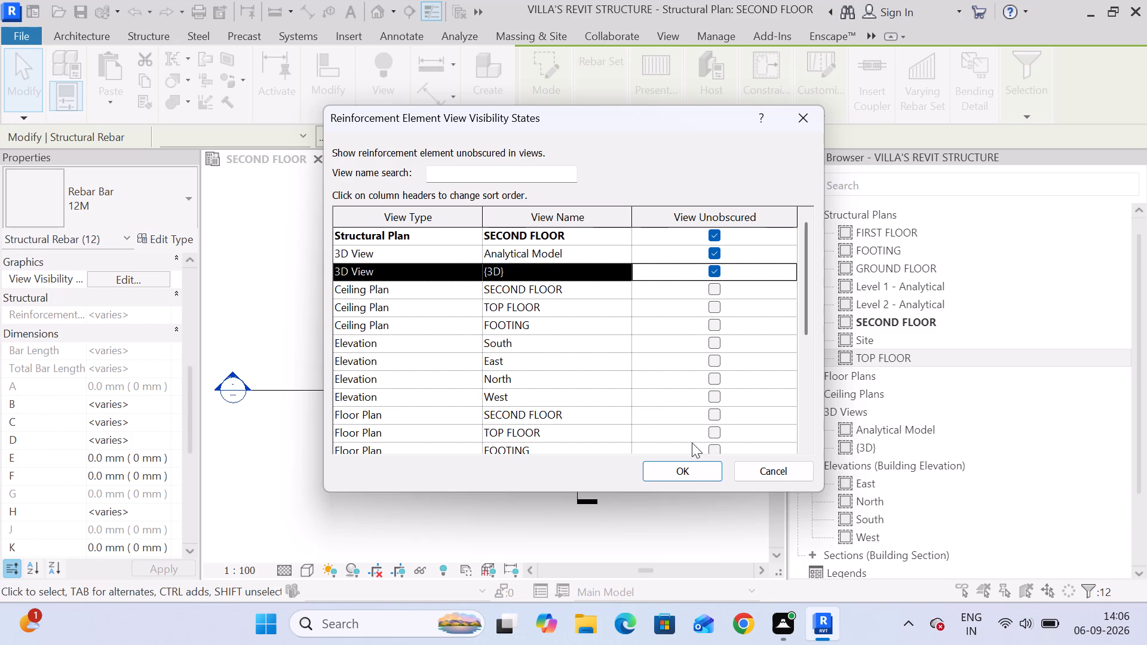
click(688, 474)
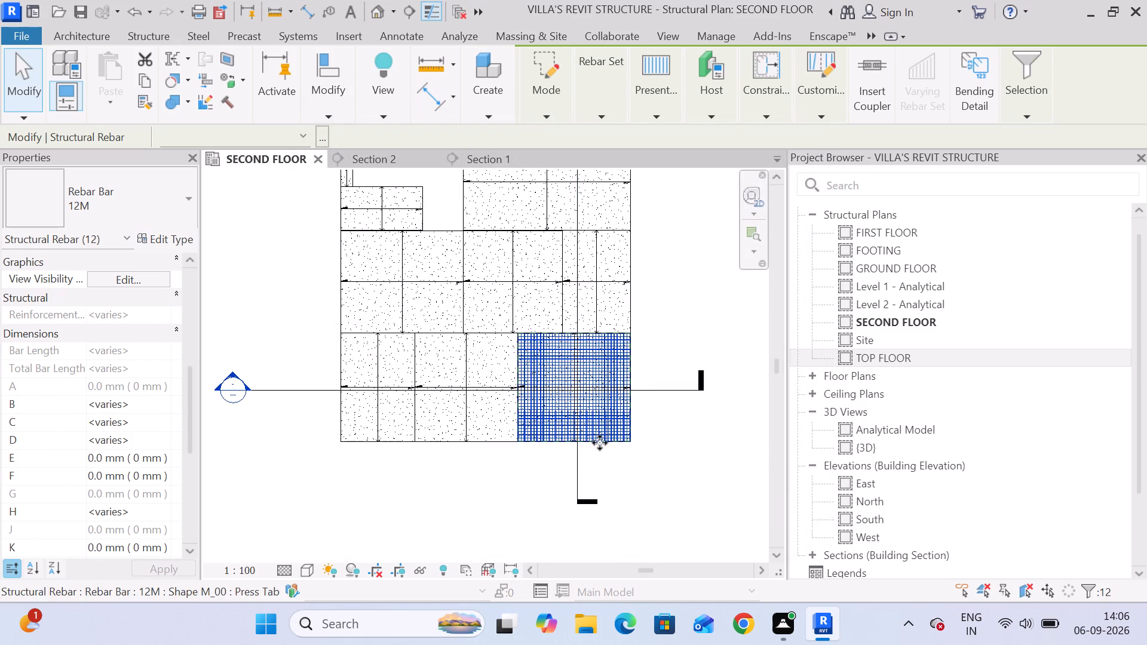
click(662, 439)
scroll(605, 400, up, 7)
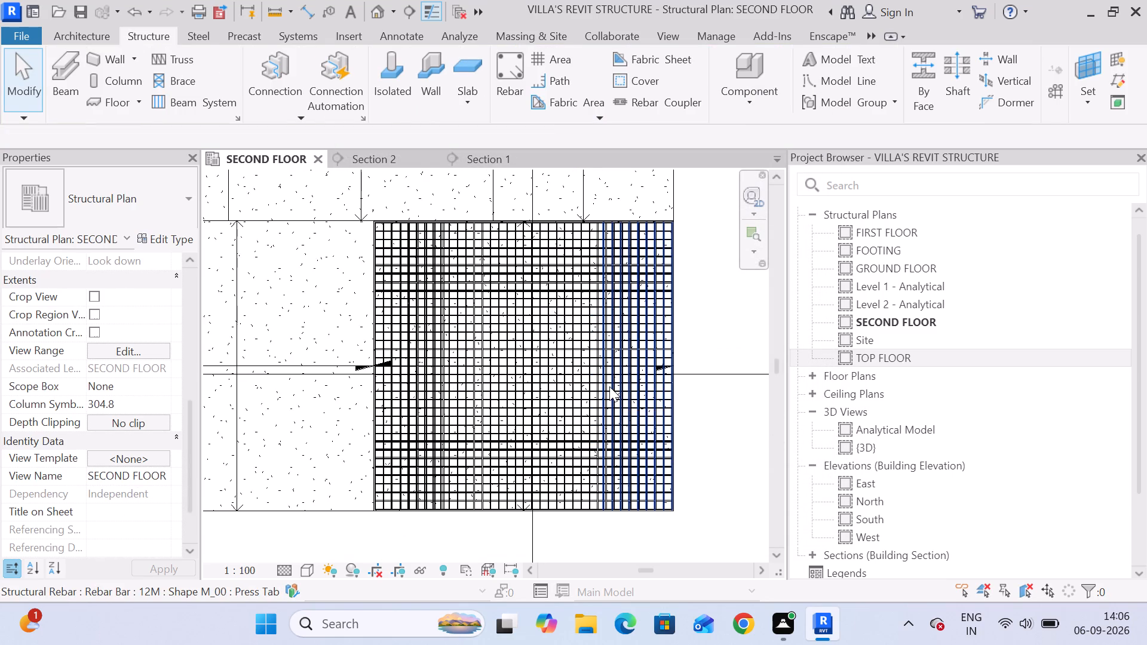
Pick the mirrored top bar set in Section 2 and shorten its lower extent in the SECOND FLOOR plan by about half a bar spacing.
click(376, 157)
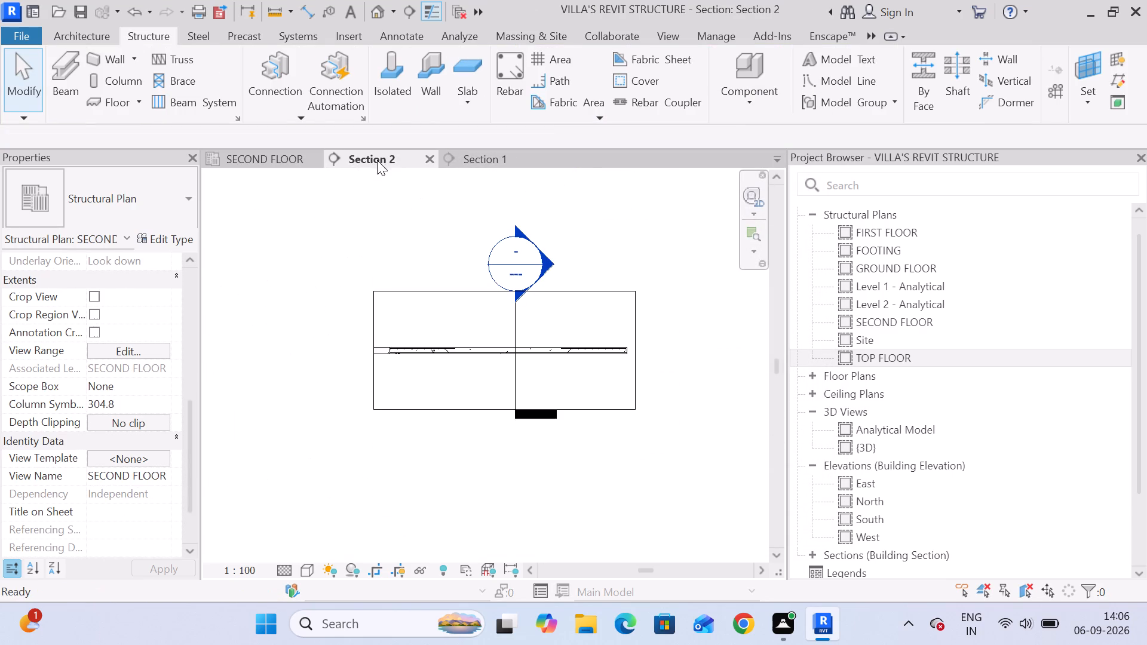
scroll(451, 351, up, 11)
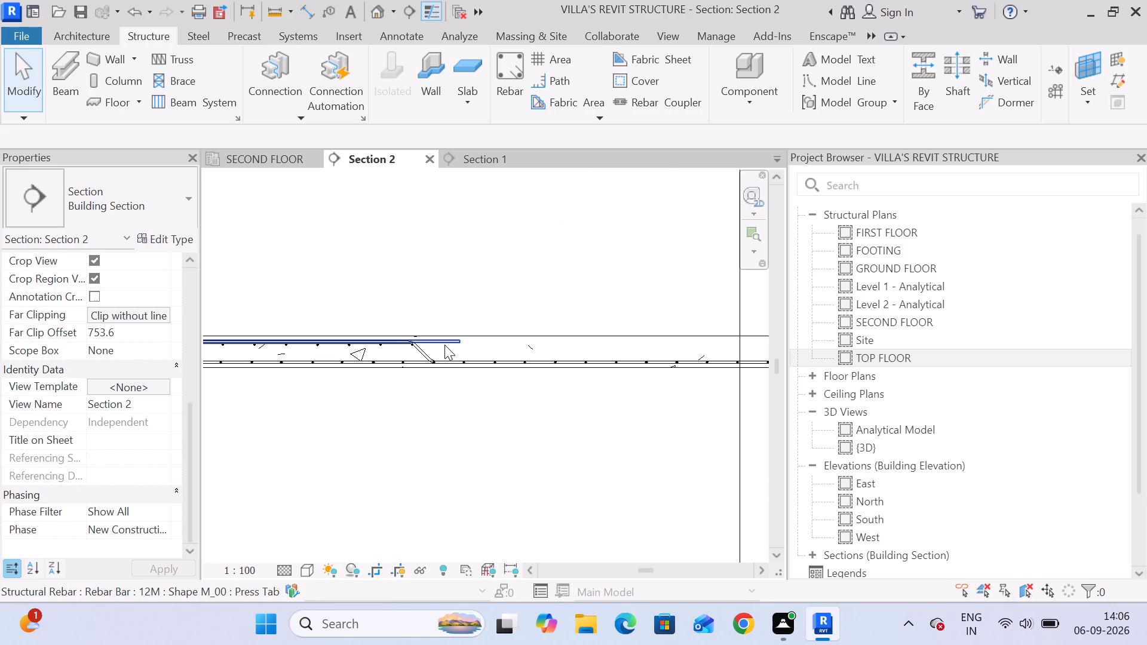
scroll(483, 356, down, 5)
middle_drag(580, 368, 416, 368)
scroll(537, 371, up, 3)
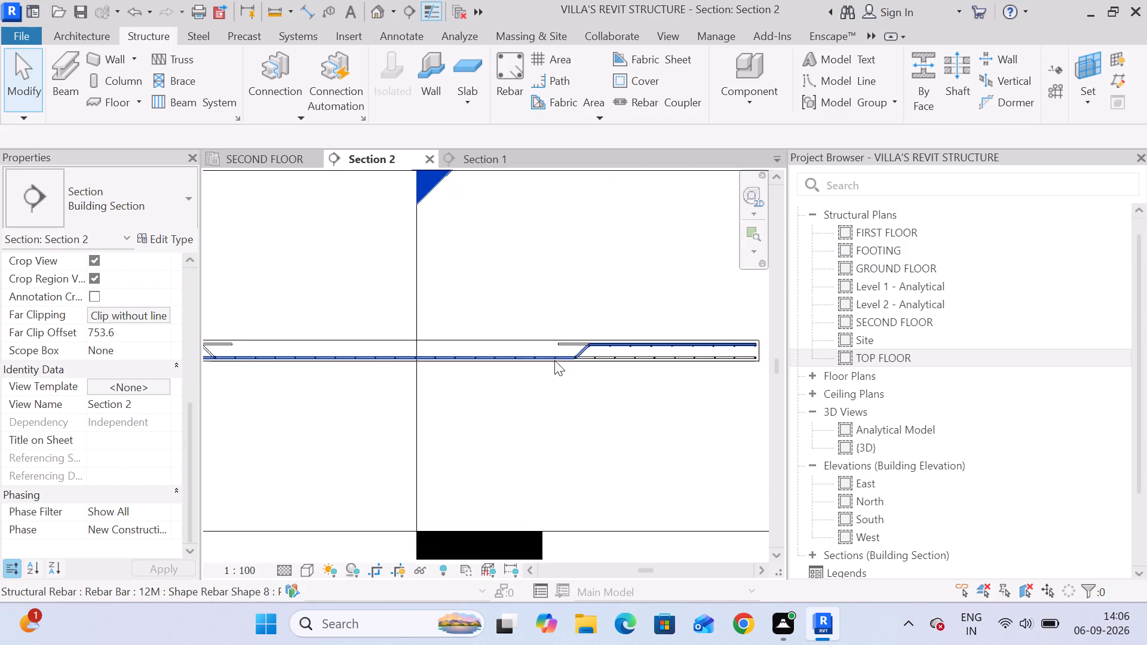
scroll(554, 360, up, 1)
click(571, 340)
click(263, 158)
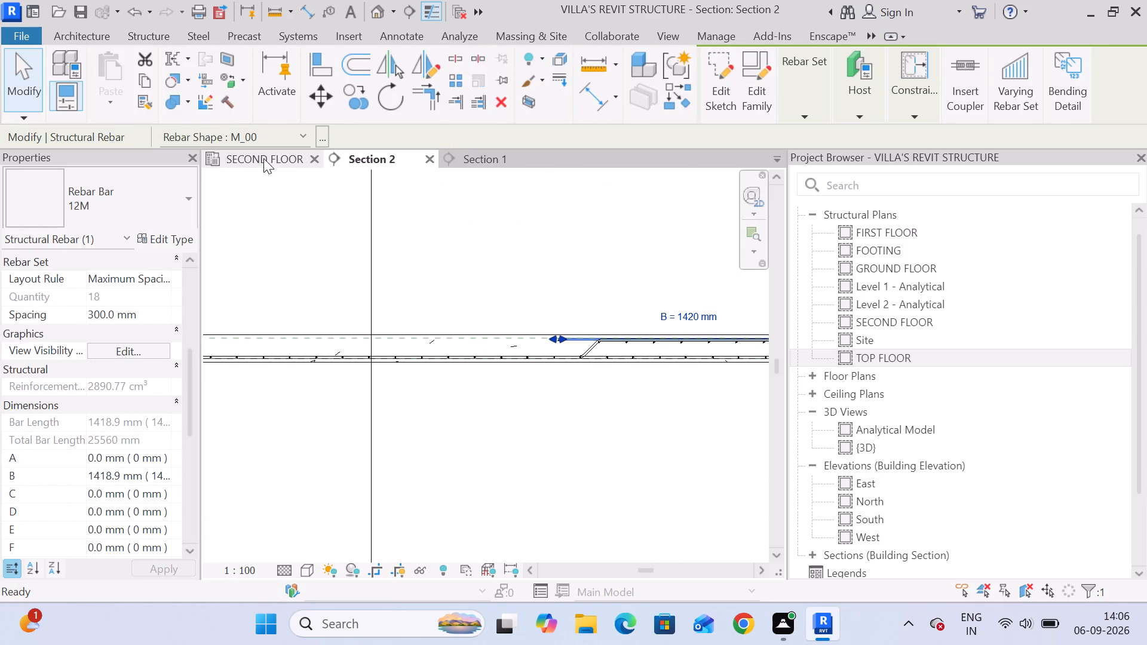
scroll(671, 515, up, 5)
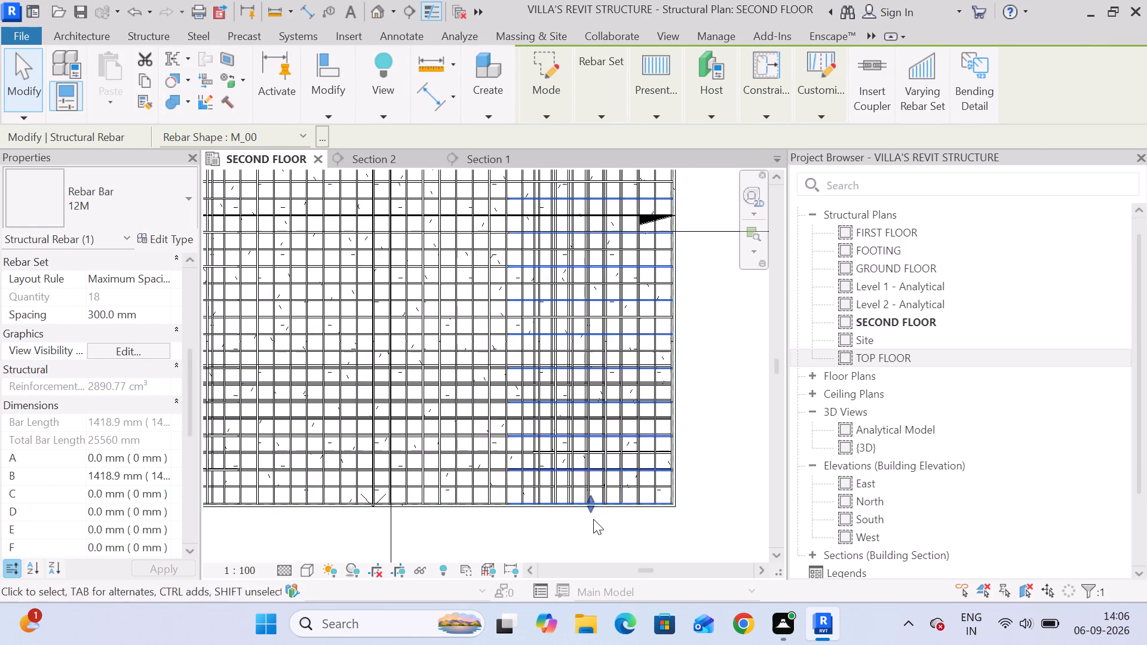
scroll(589, 517, up, 4)
drag(589, 492, 589, 459)
scroll(603, 457, down, 8)
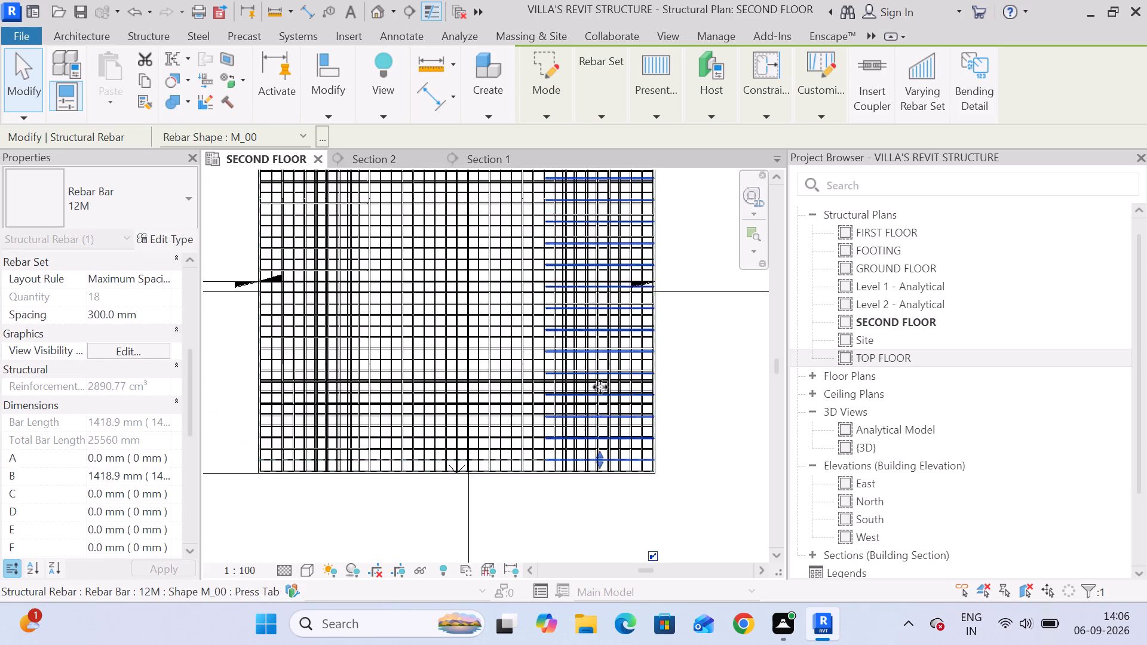
Shorten the same bar set's upper extent in the SECOND FLOOR plan by about half a bar spacing.
scroll(600, 387, down, 5)
scroll(605, 265, up, 12)
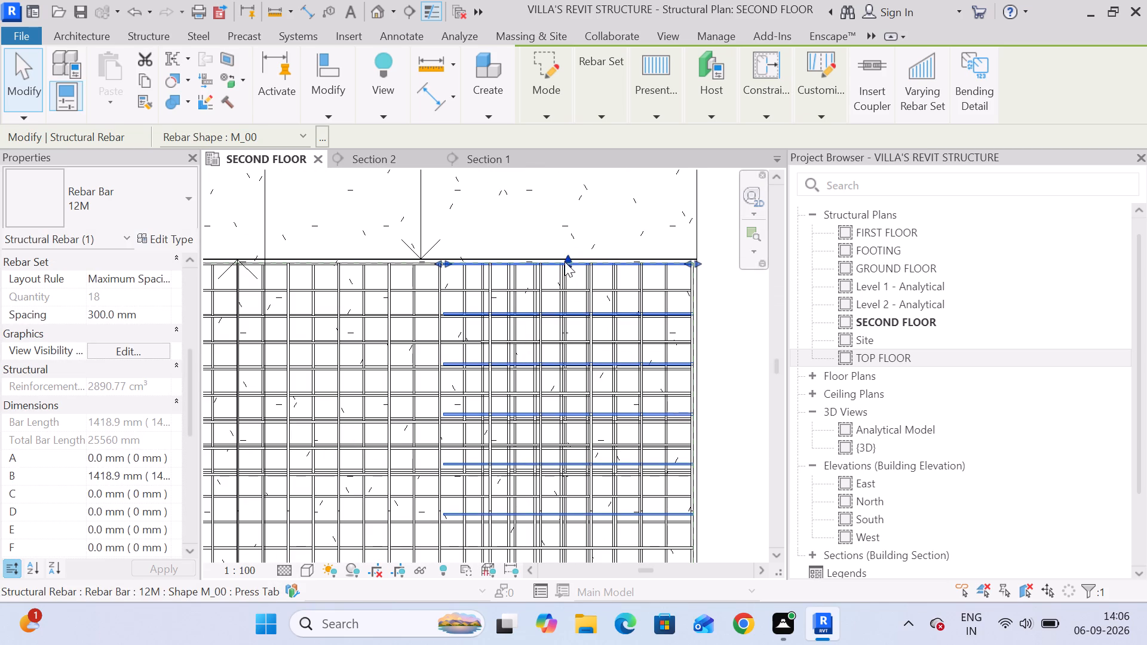
drag(565, 262, 565, 289)
scroll(569, 303, down, 9)
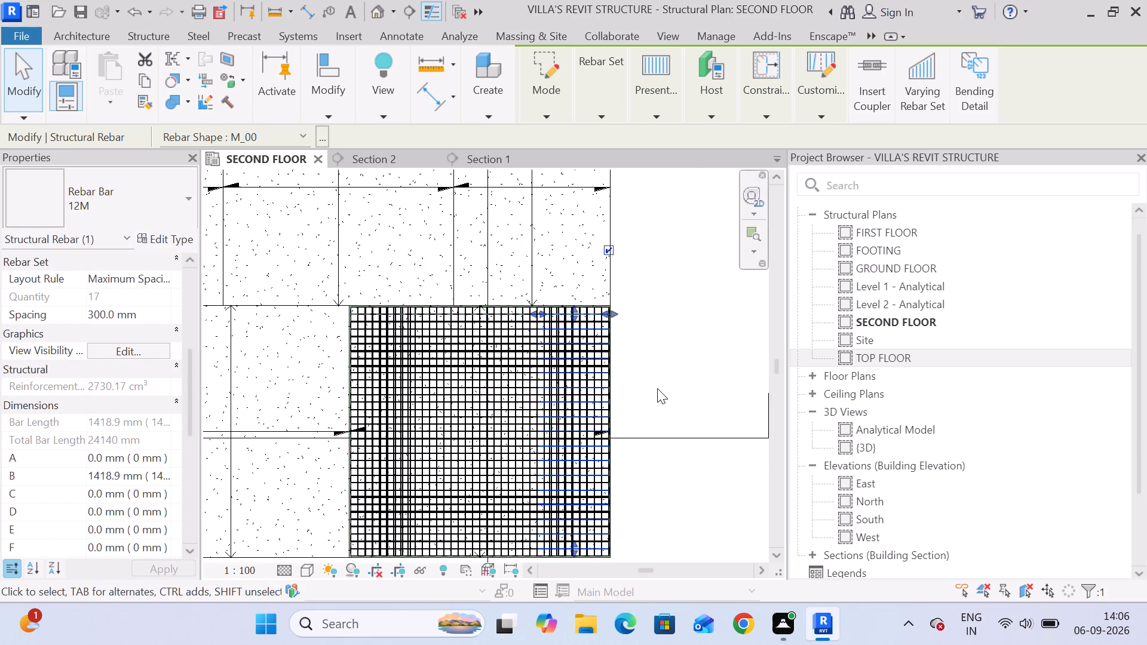
middle_drag(657, 388, 634, 303)
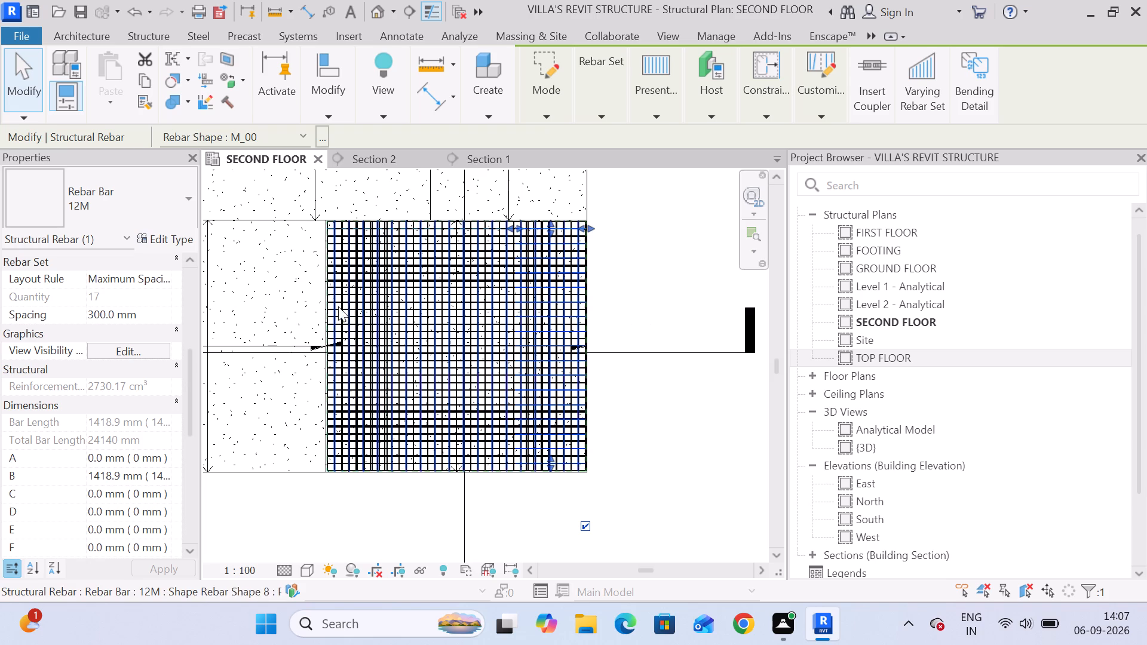
click(635, 277)
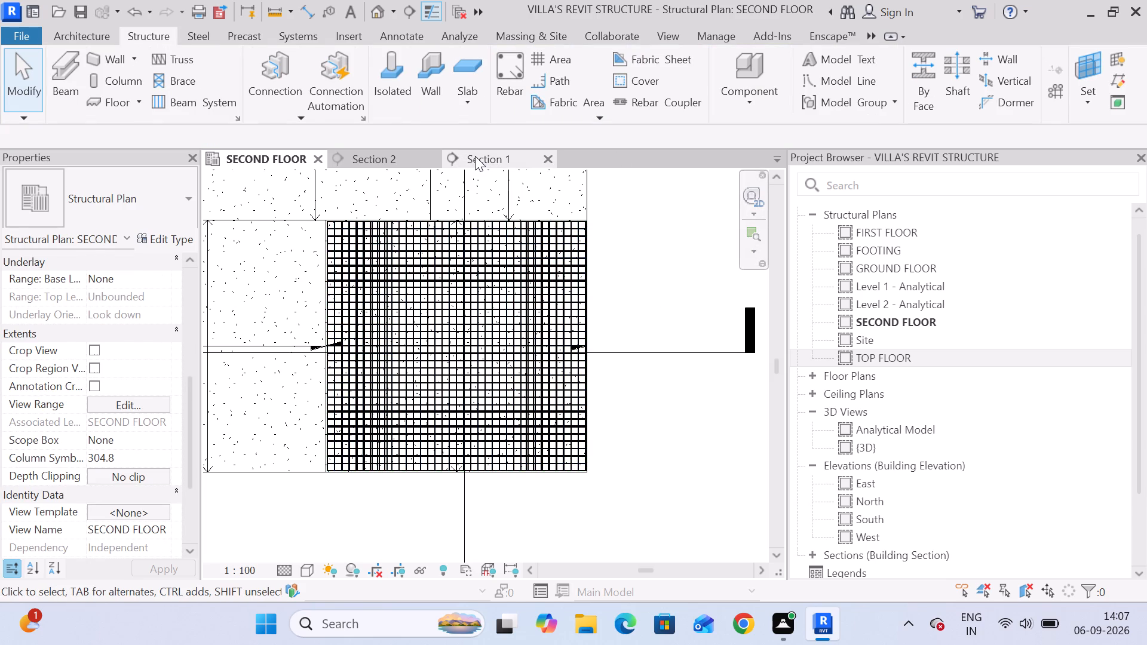
Pick the 300 mm spaced top bar set in Section 1 and pull its left extent in the SECOND FLOOR plan inward about half a spacing.
click(475, 156)
scroll(543, 328, up, 6)
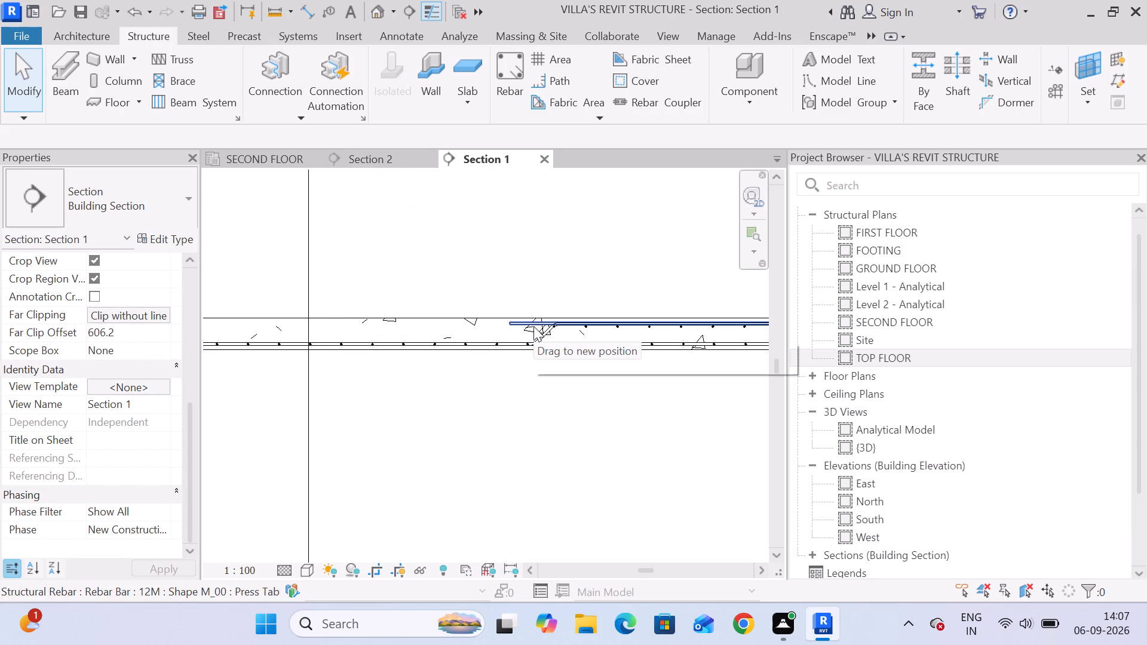
click(533, 326)
click(263, 162)
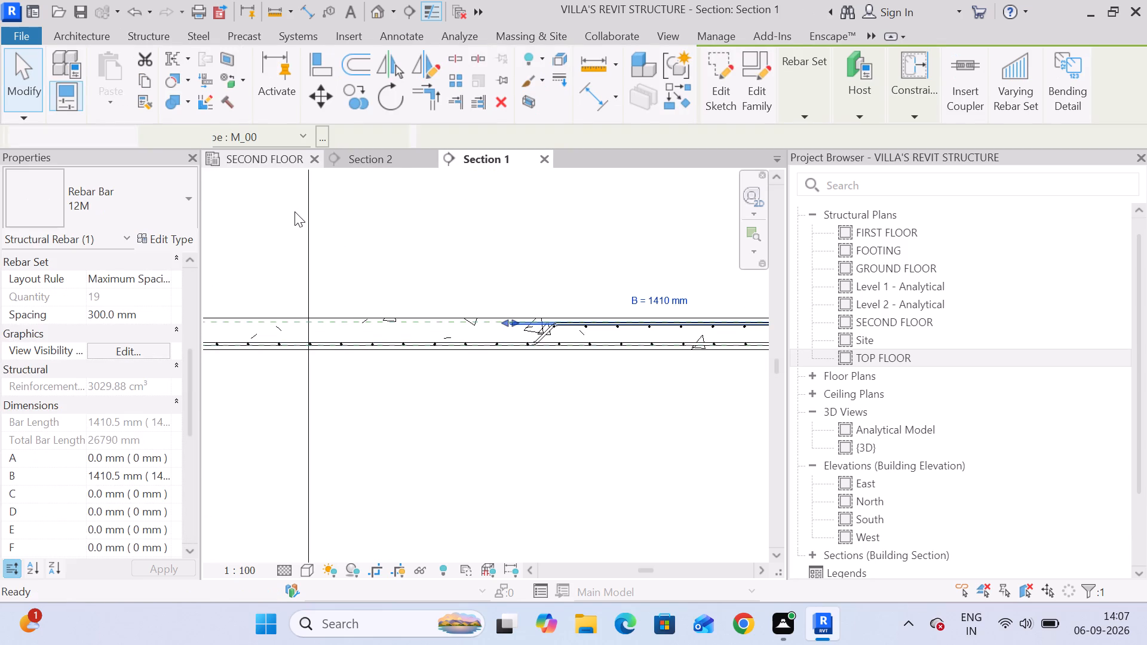
scroll(326, 451, up, 11)
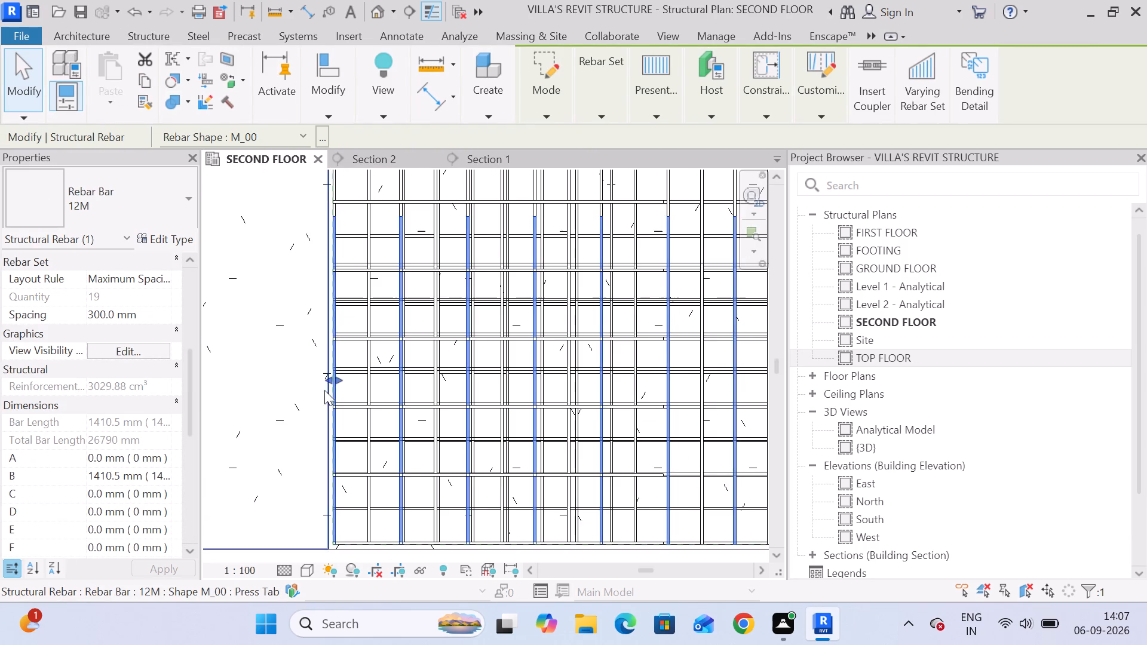
drag(331, 382, 362, 386)
scroll(387, 414, down, 4)
Pull that top bar set's right extent inward by about half a bar spacing from the corner panel's outer edge.
middle_drag(668, 439, 211, 435)
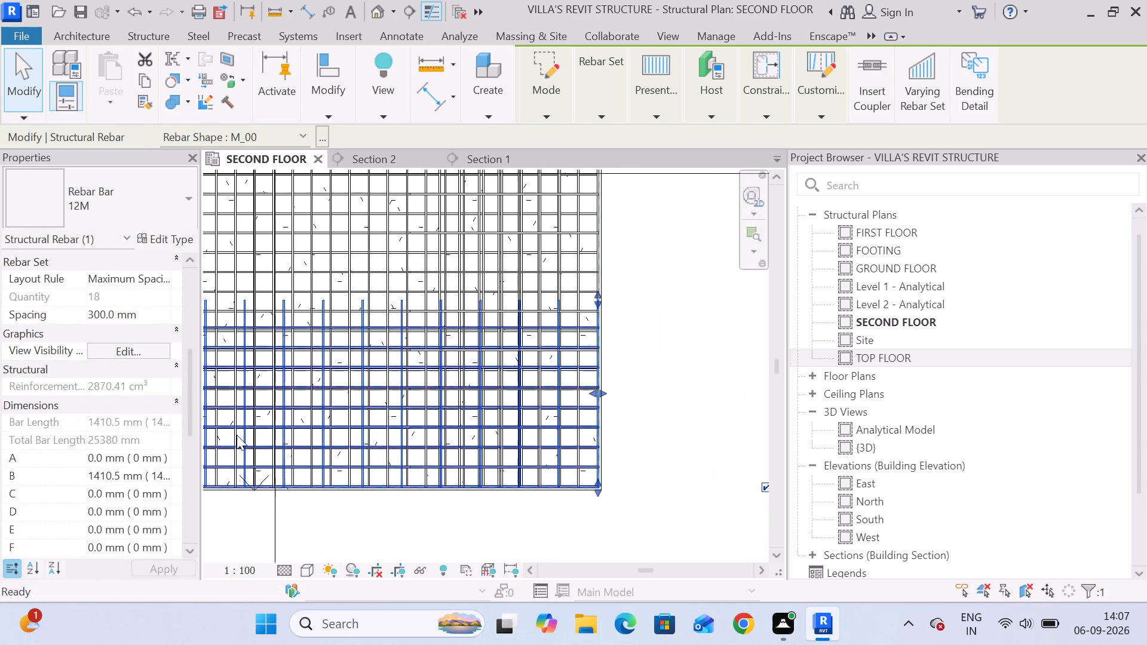
scroll(515, 412, up, 5)
drag(665, 376, 628, 375)
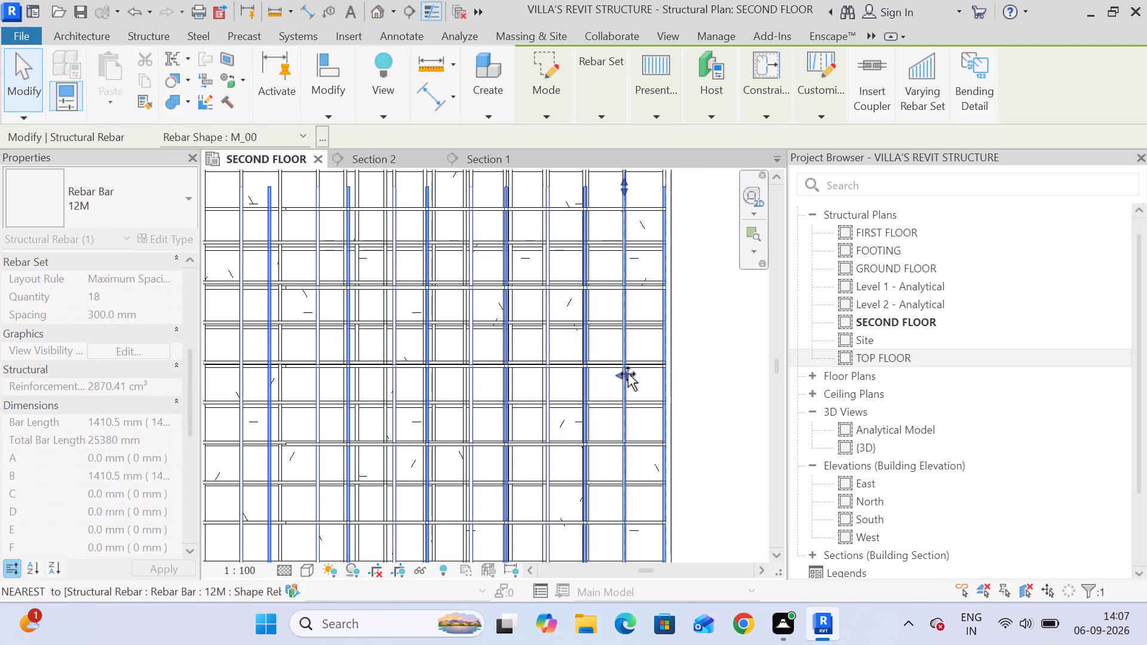
scroll(624, 379, down, 11)
middle_drag(437, 413, 464, 449)
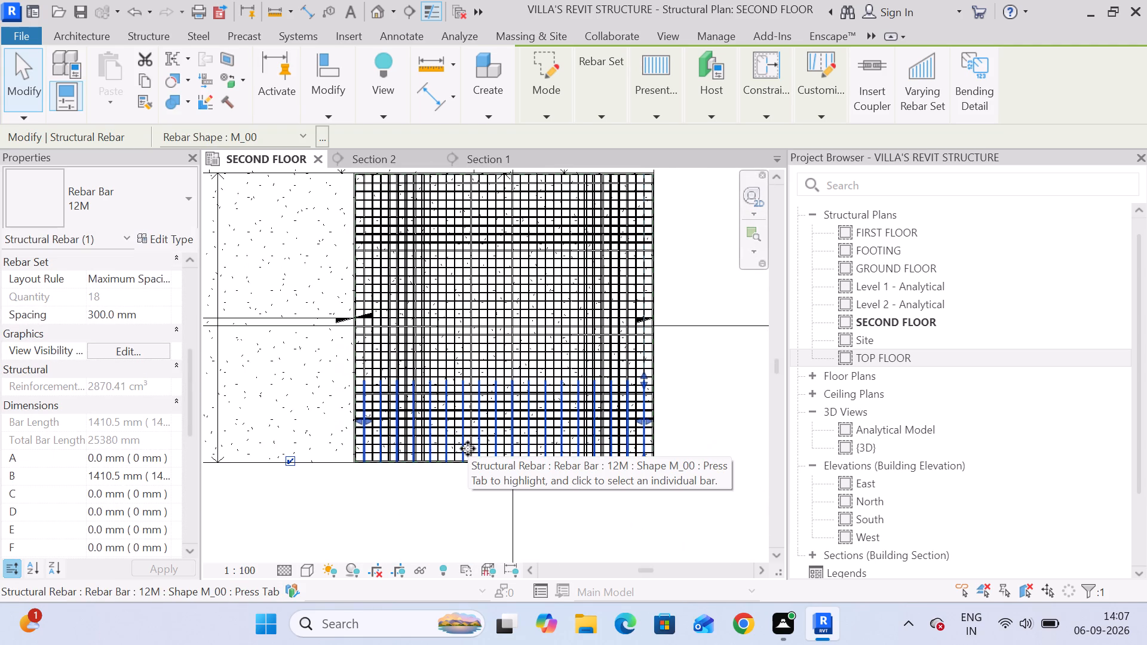
Examine the corner panel's bar layout in the SECOND FLOOR plan, and look over Section 2 and Section 1.
right_drag(476, 470, 477, 481)
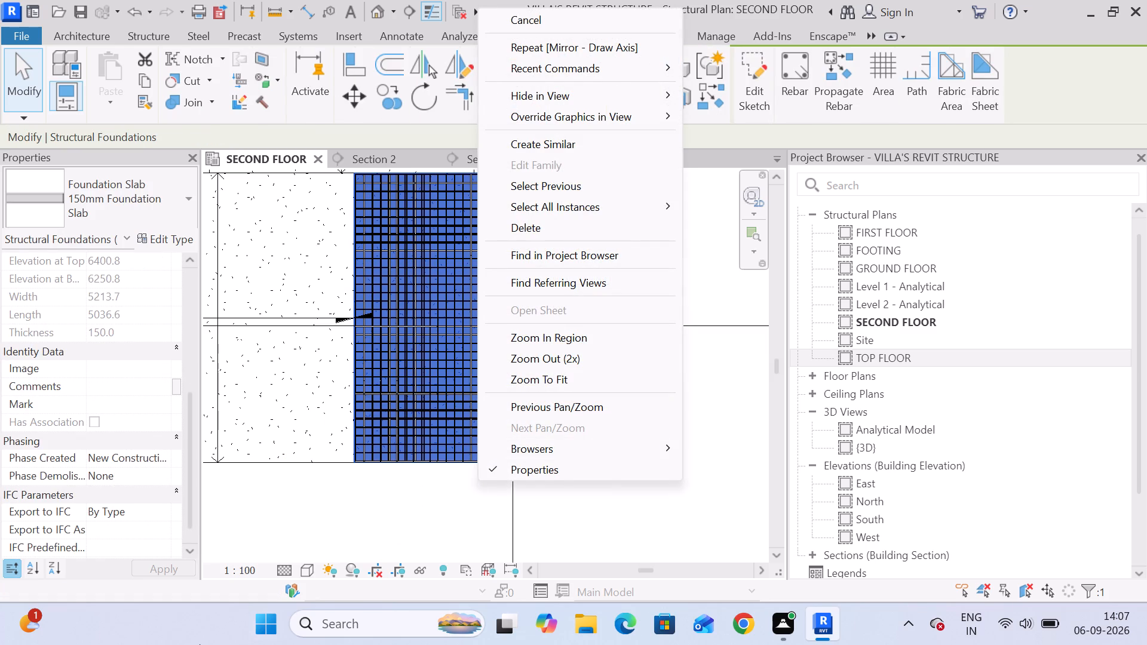
click(381, 494)
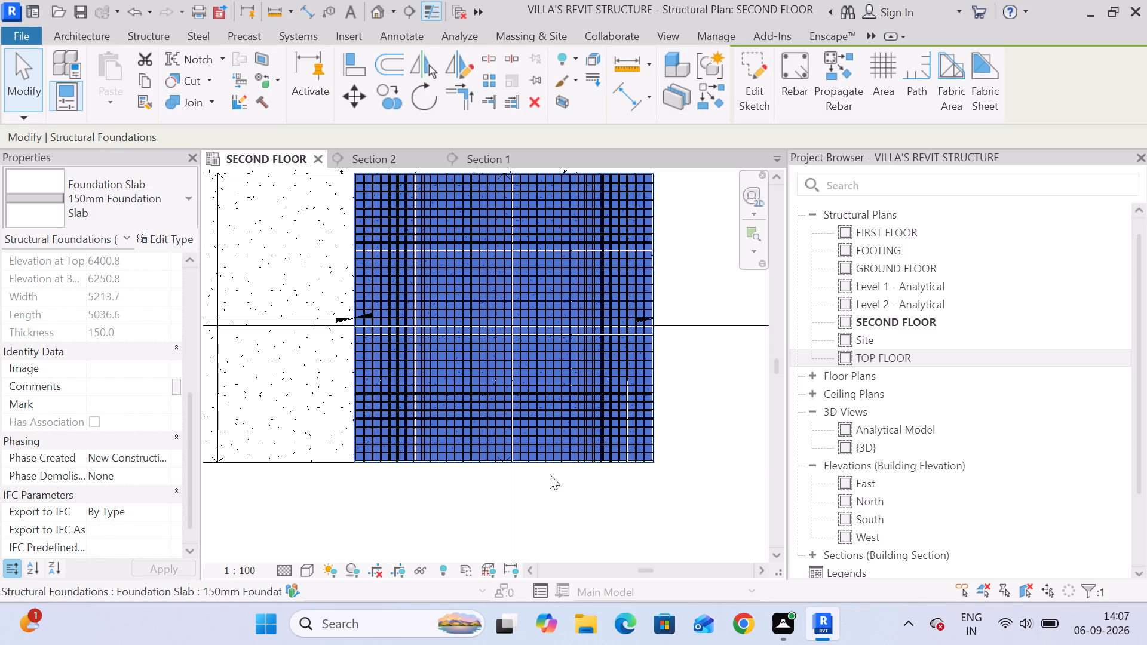
scroll(593, 448, up, 5)
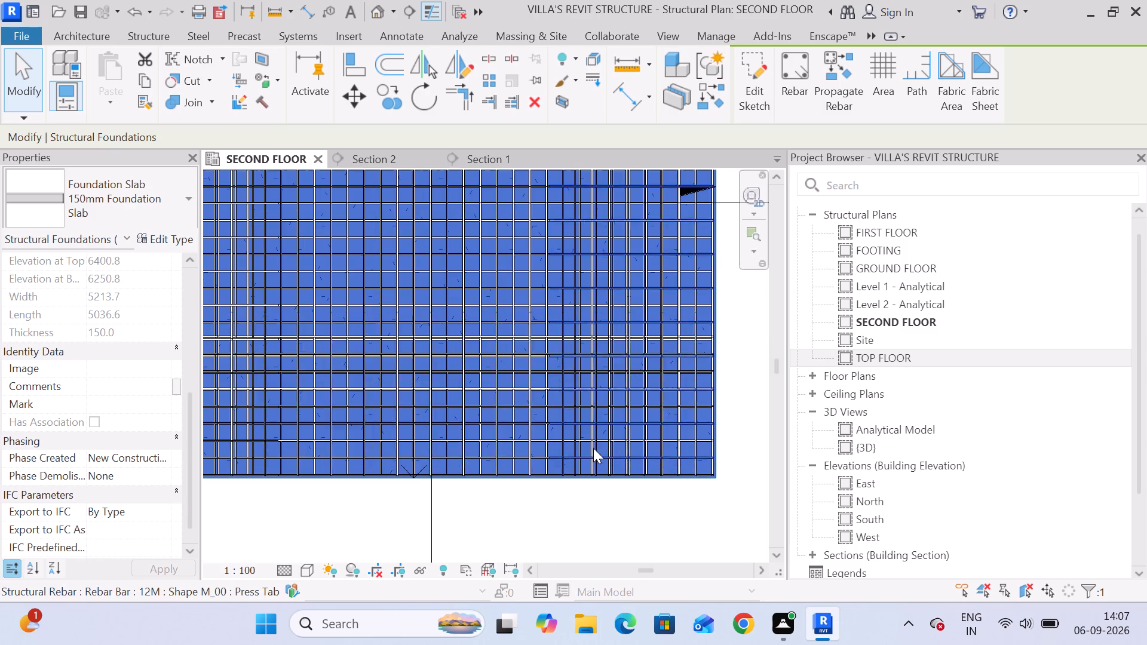
middle_drag(600, 453, 563, 445)
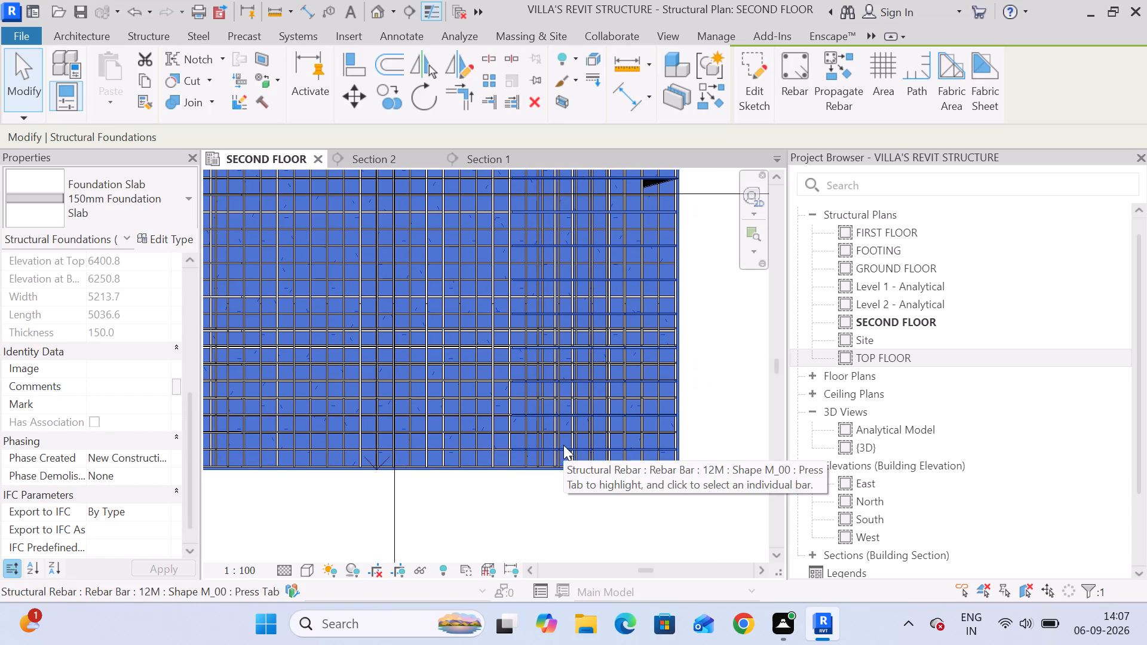
click(658, 503)
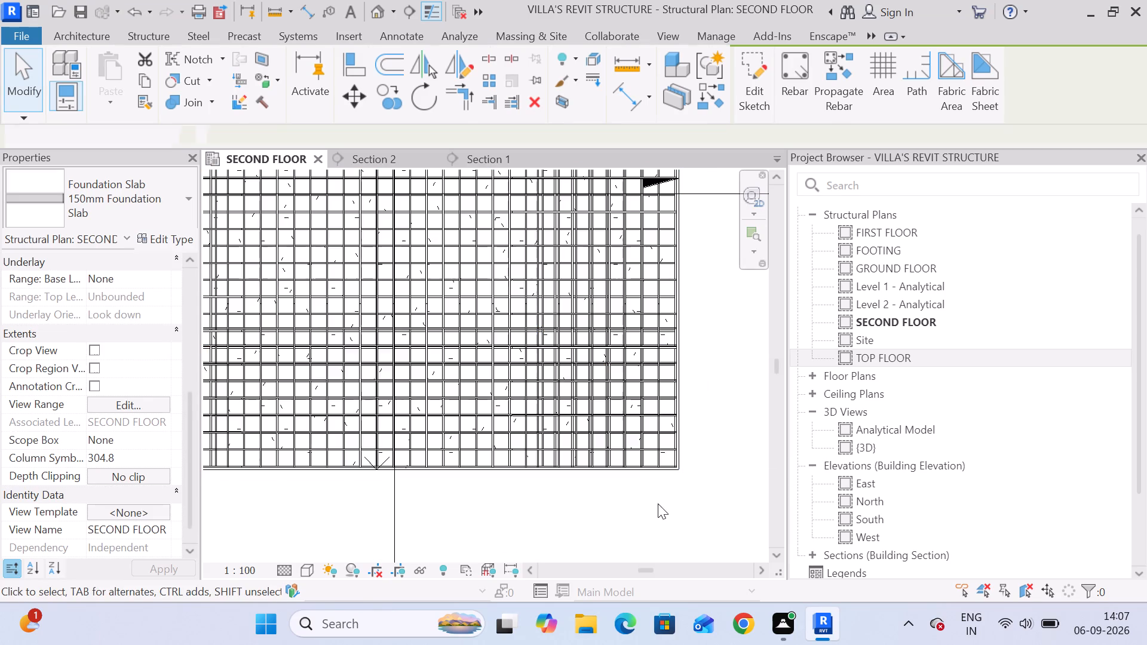
scroll(636, 450, up, 8)
scroll(642, 449, down, 3)
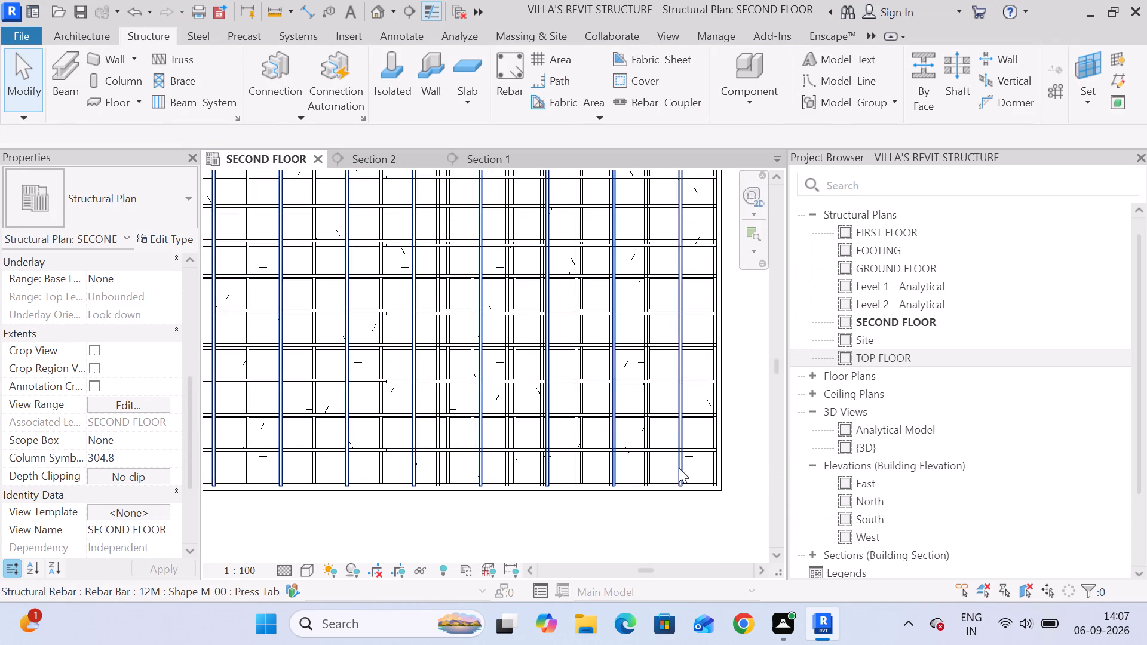
click(645, 471)
scroll(645, 471, down, 4)
scroll(645, 471, up, 6)
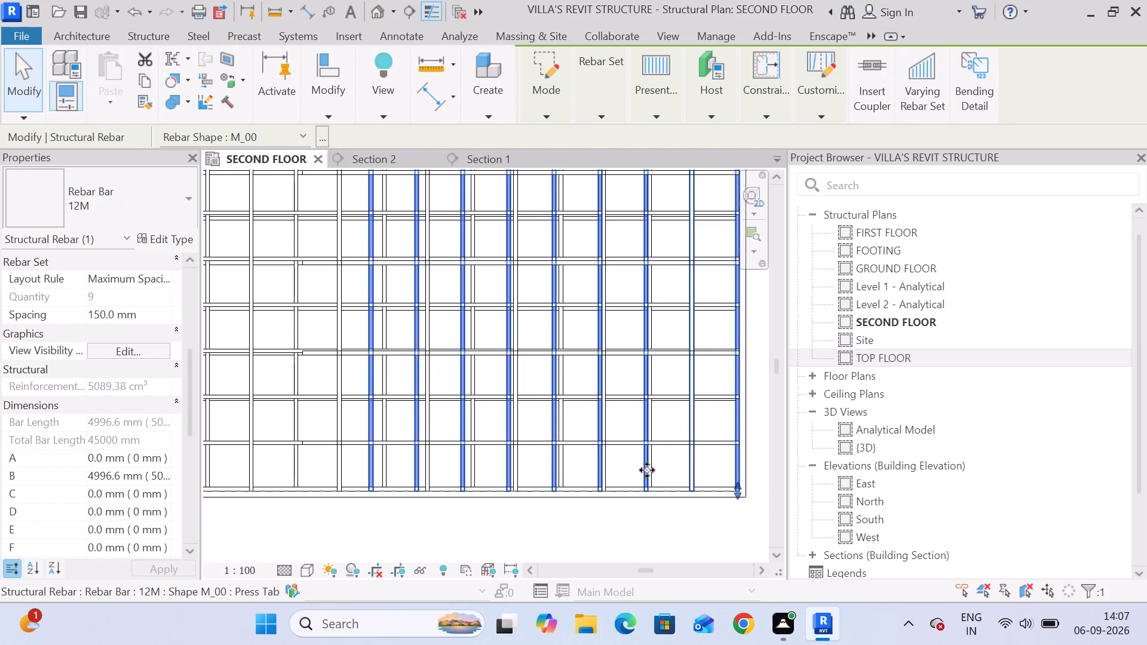
scroll(699, 474, down, 9)
click(628, 499)
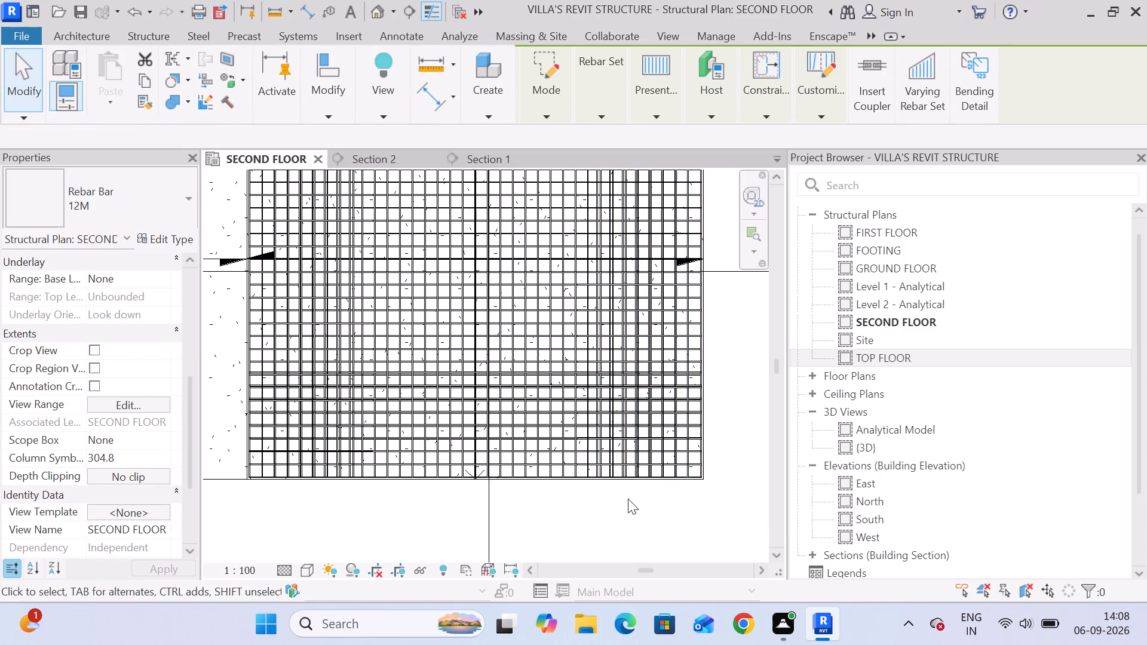
scroll(630, 499, down, 5)
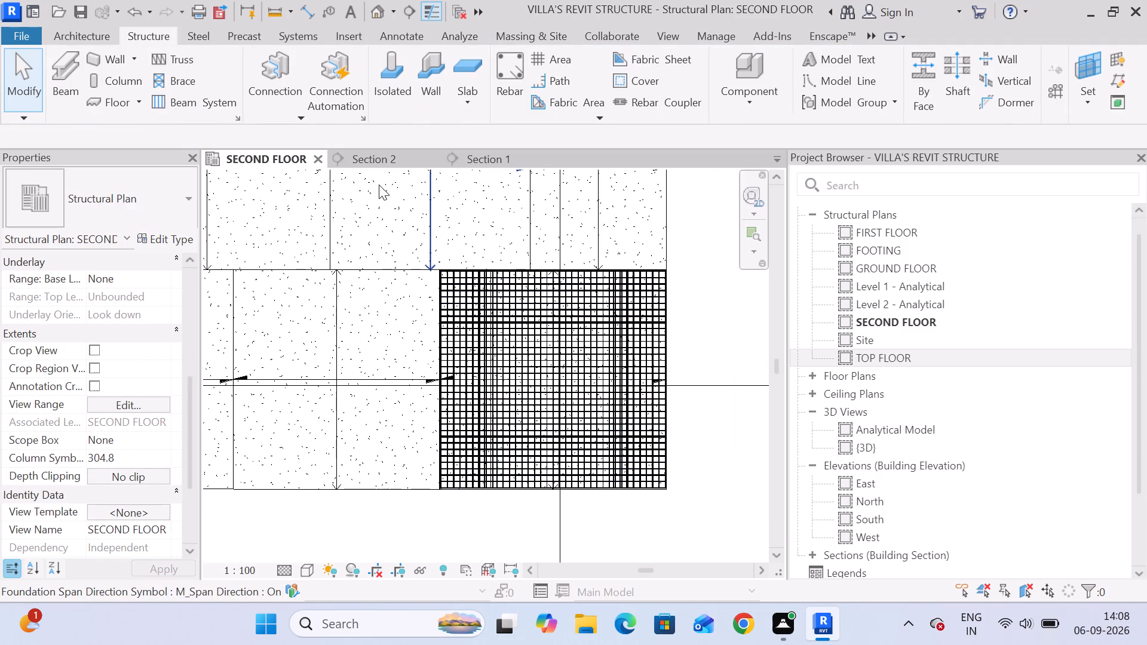
click(361, 159)
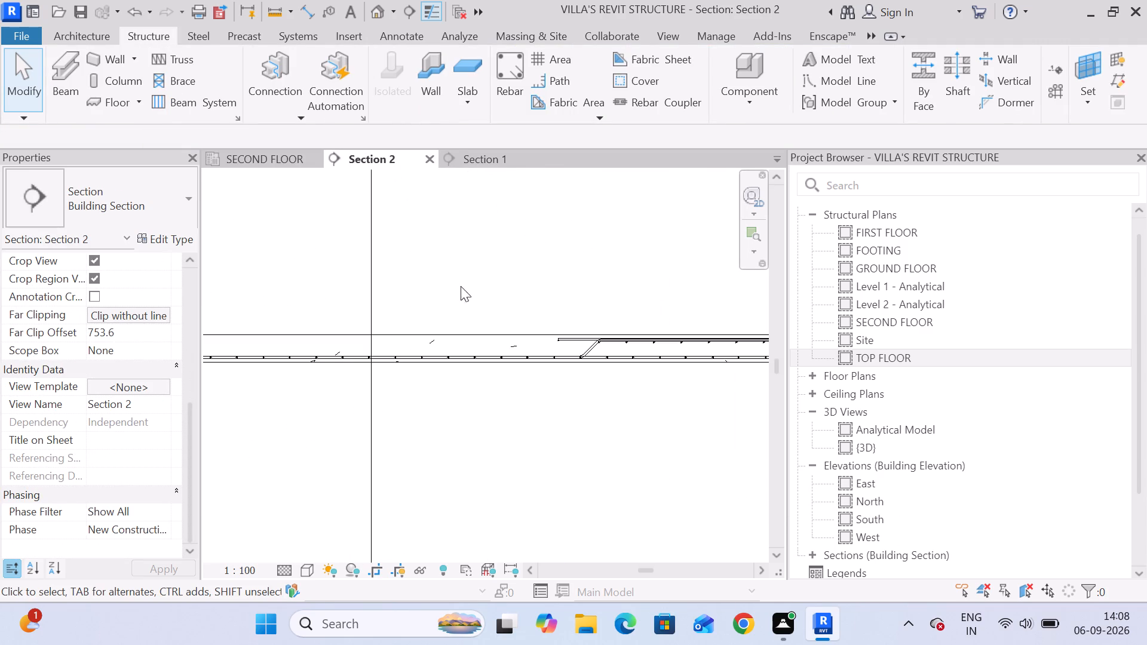
click(473, 157)
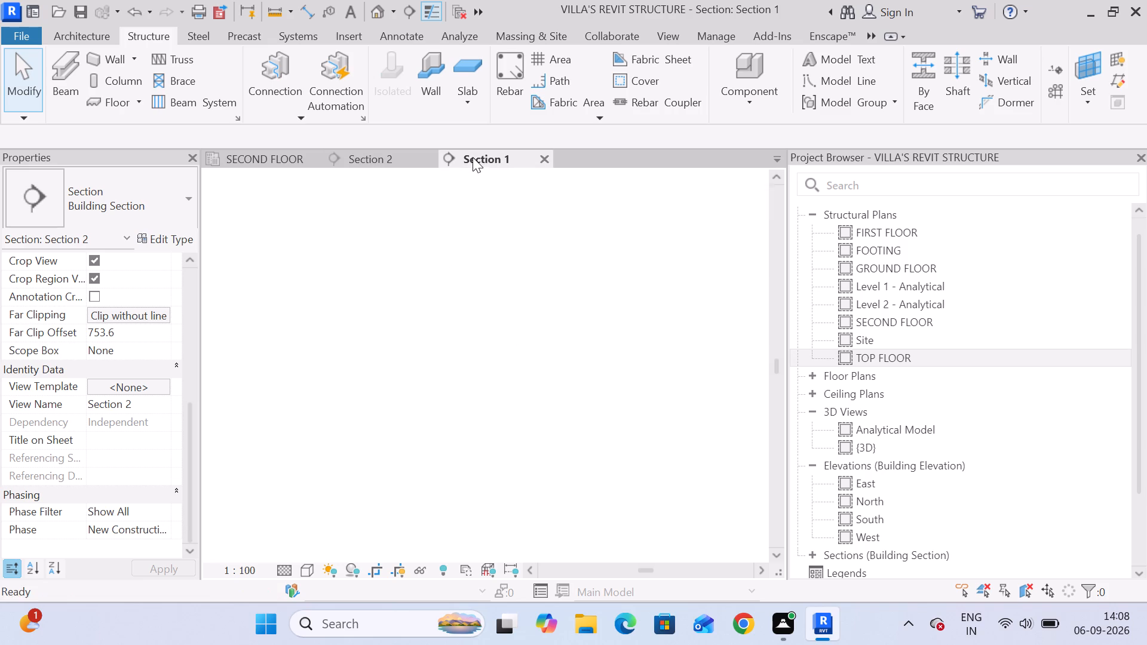
click(272, 158)
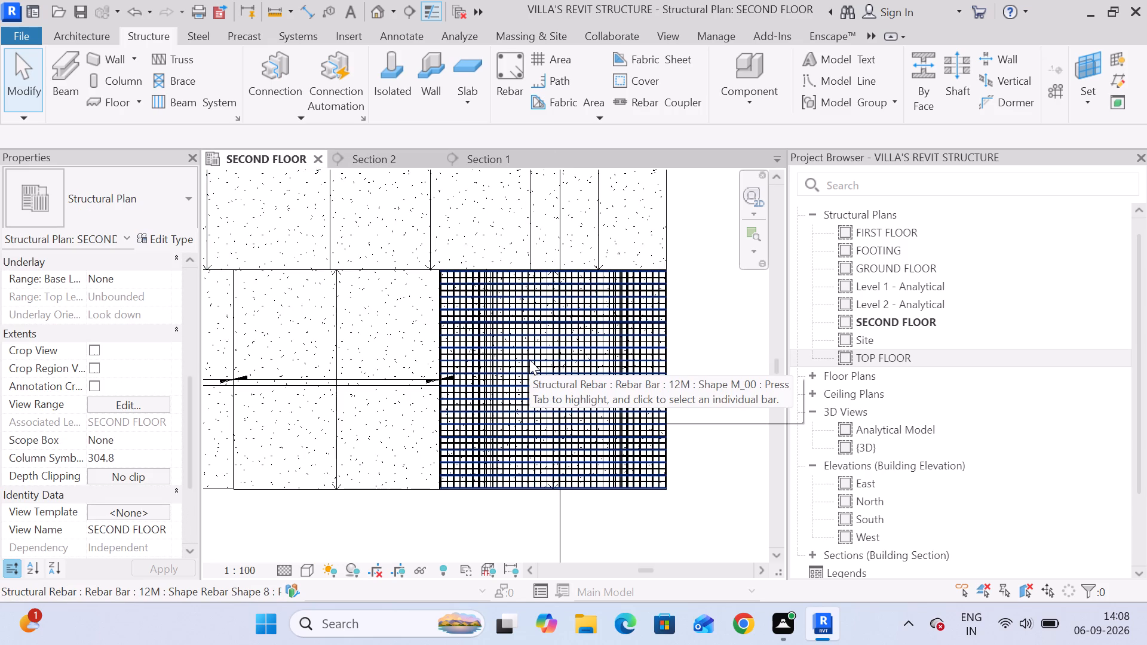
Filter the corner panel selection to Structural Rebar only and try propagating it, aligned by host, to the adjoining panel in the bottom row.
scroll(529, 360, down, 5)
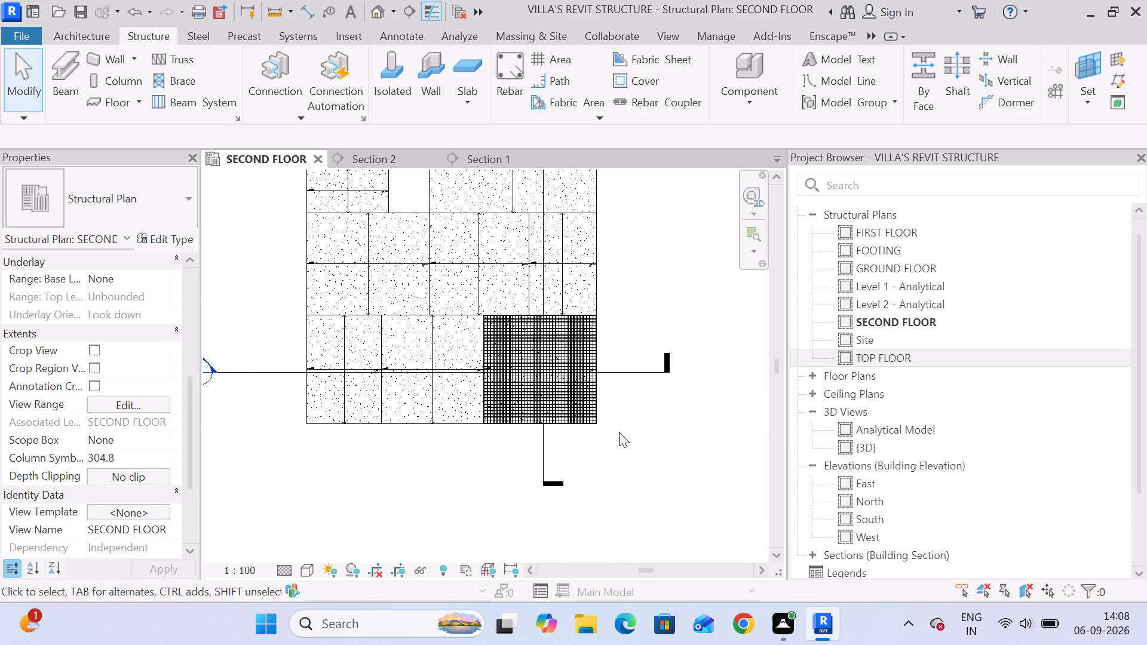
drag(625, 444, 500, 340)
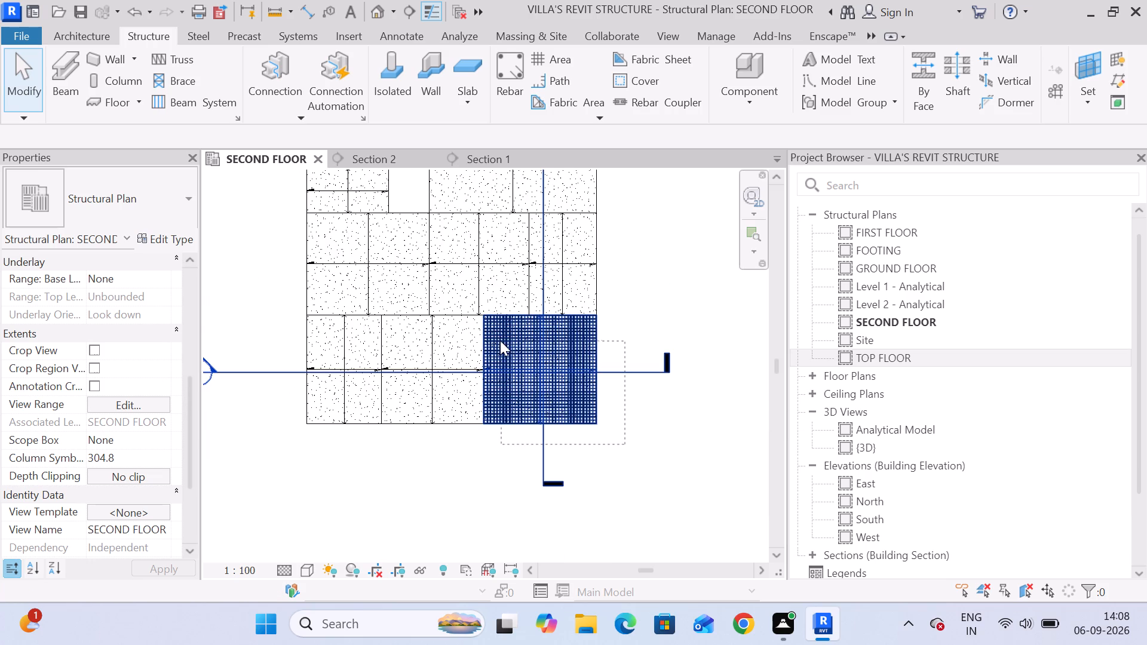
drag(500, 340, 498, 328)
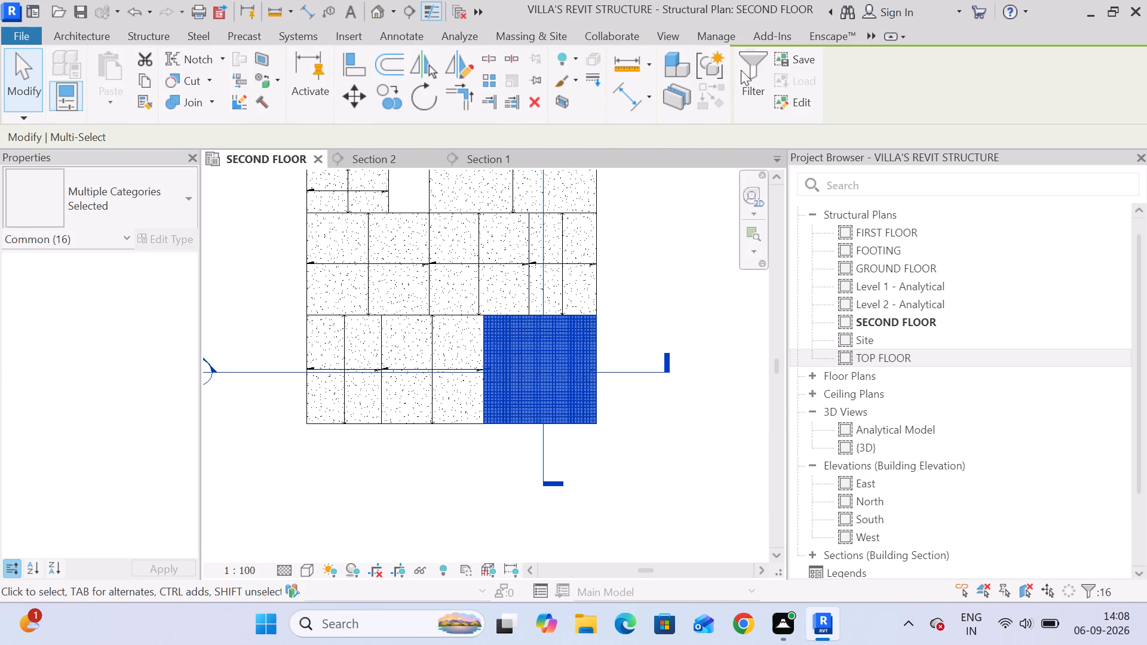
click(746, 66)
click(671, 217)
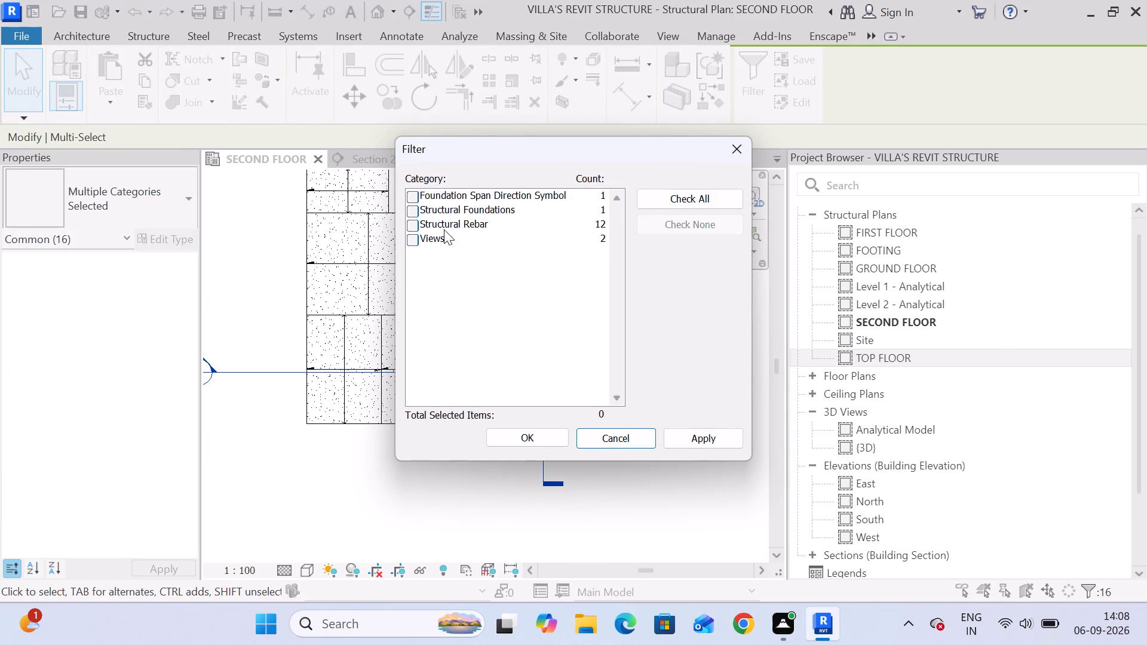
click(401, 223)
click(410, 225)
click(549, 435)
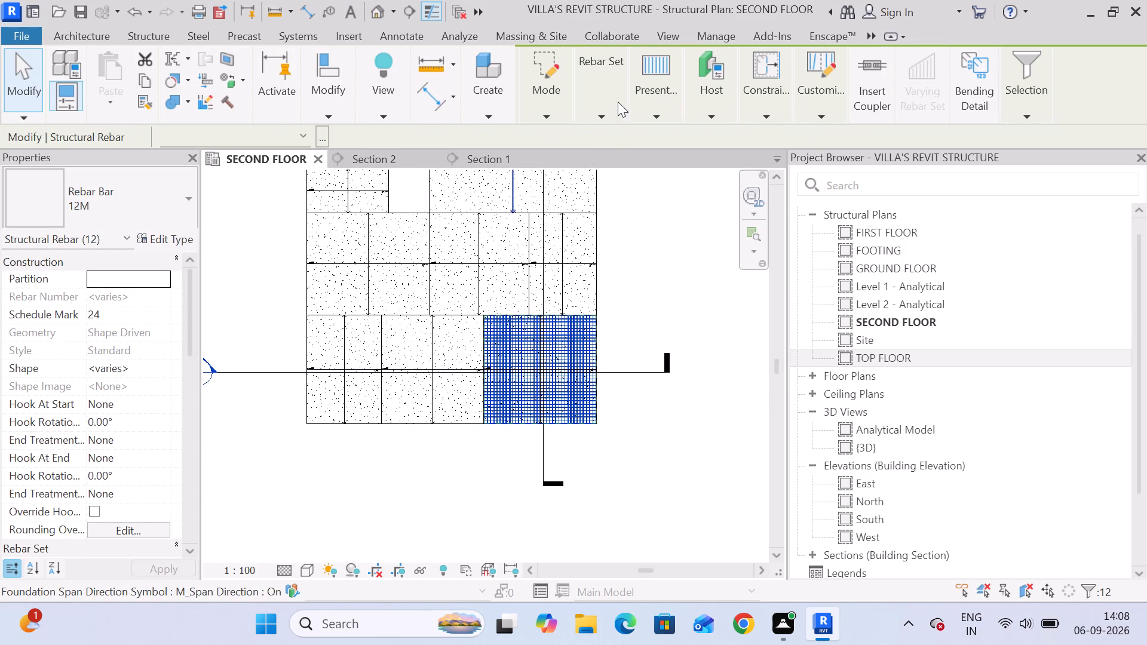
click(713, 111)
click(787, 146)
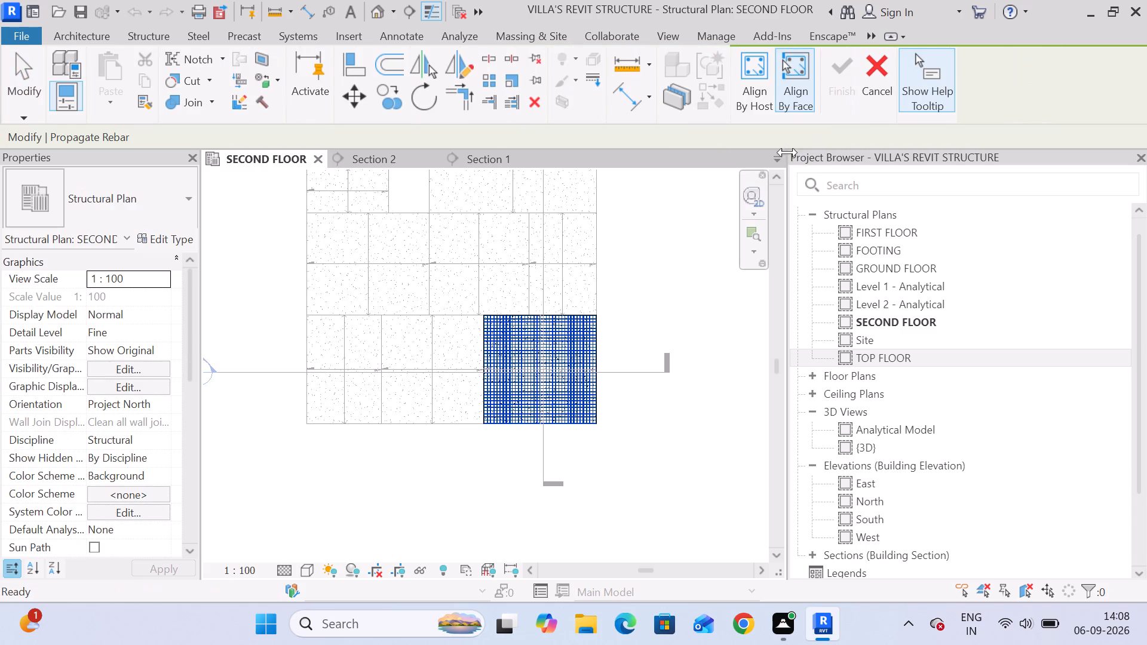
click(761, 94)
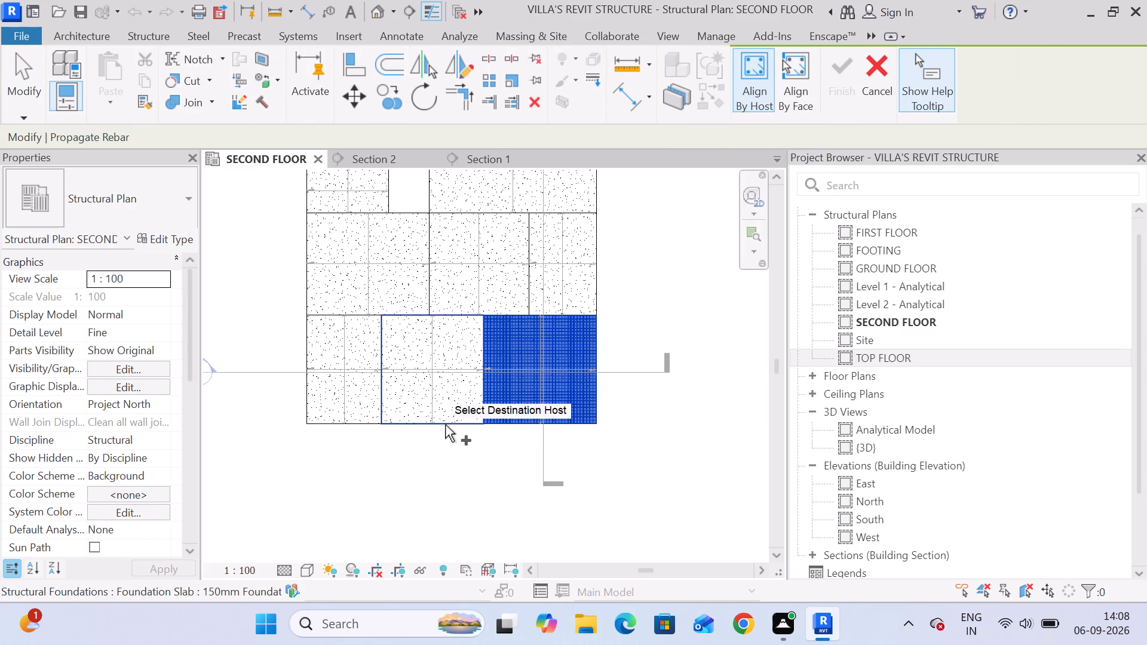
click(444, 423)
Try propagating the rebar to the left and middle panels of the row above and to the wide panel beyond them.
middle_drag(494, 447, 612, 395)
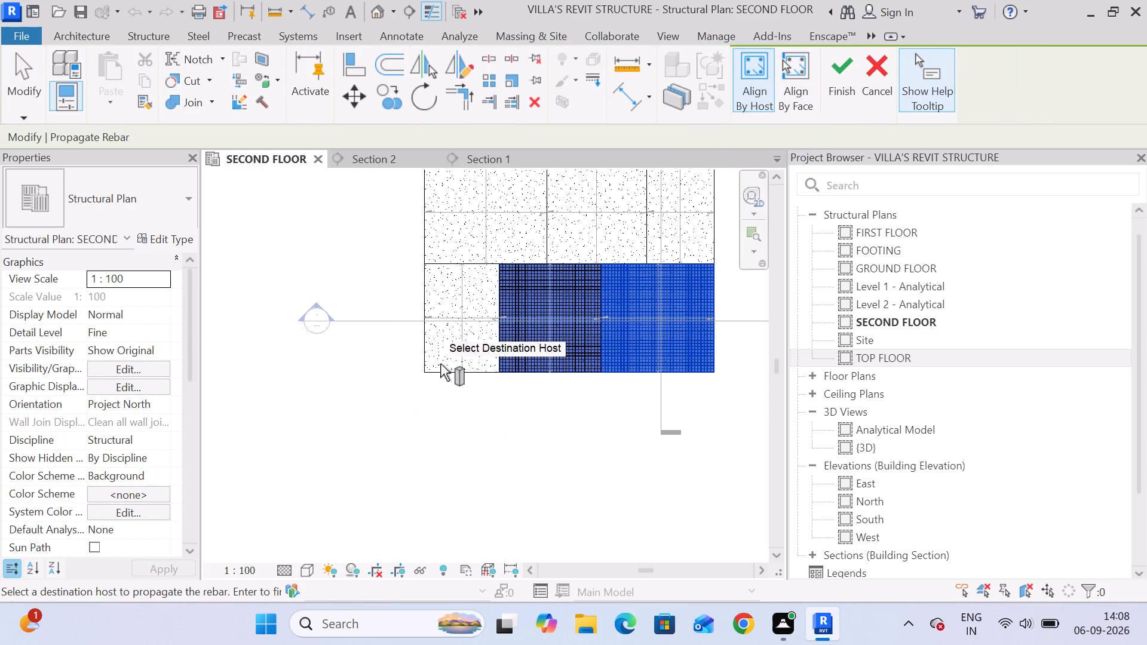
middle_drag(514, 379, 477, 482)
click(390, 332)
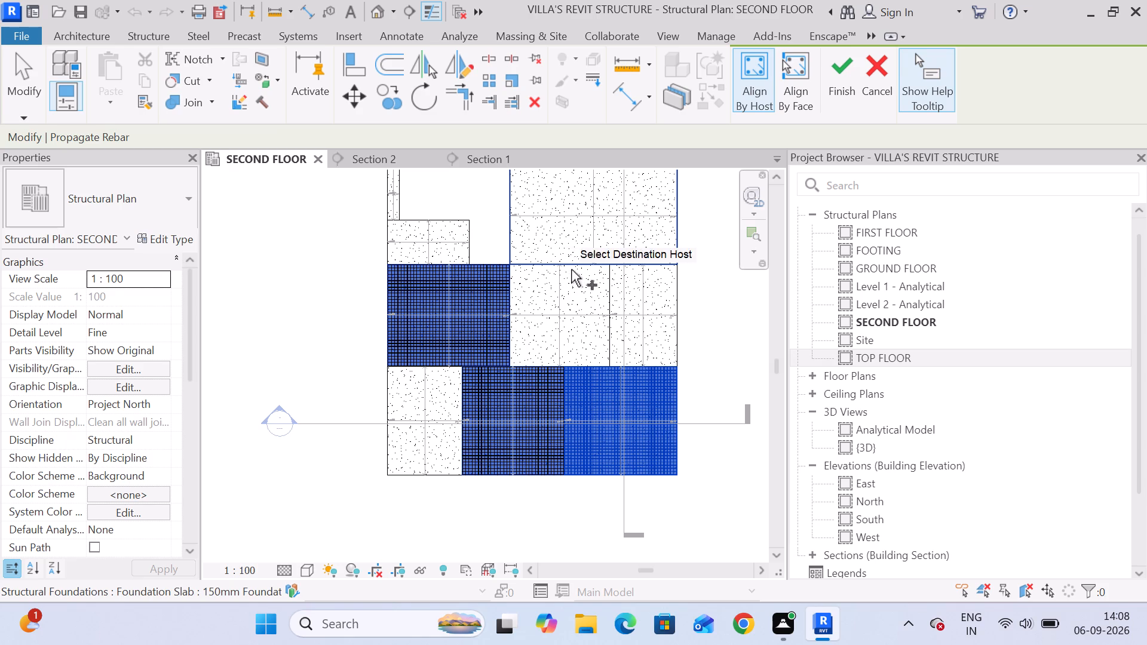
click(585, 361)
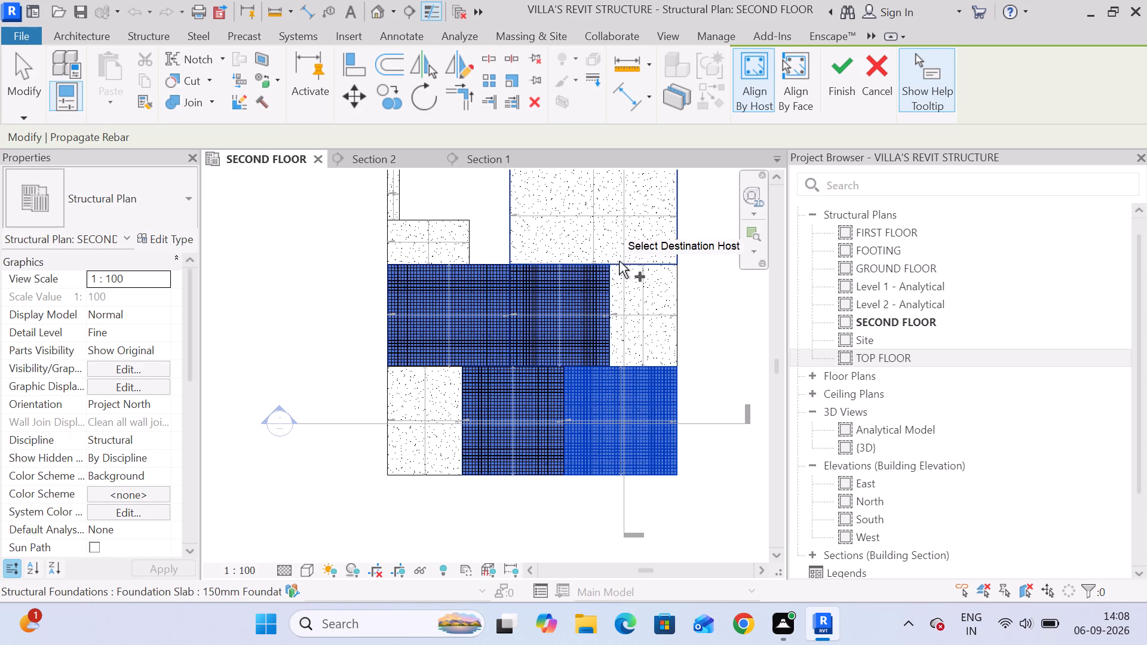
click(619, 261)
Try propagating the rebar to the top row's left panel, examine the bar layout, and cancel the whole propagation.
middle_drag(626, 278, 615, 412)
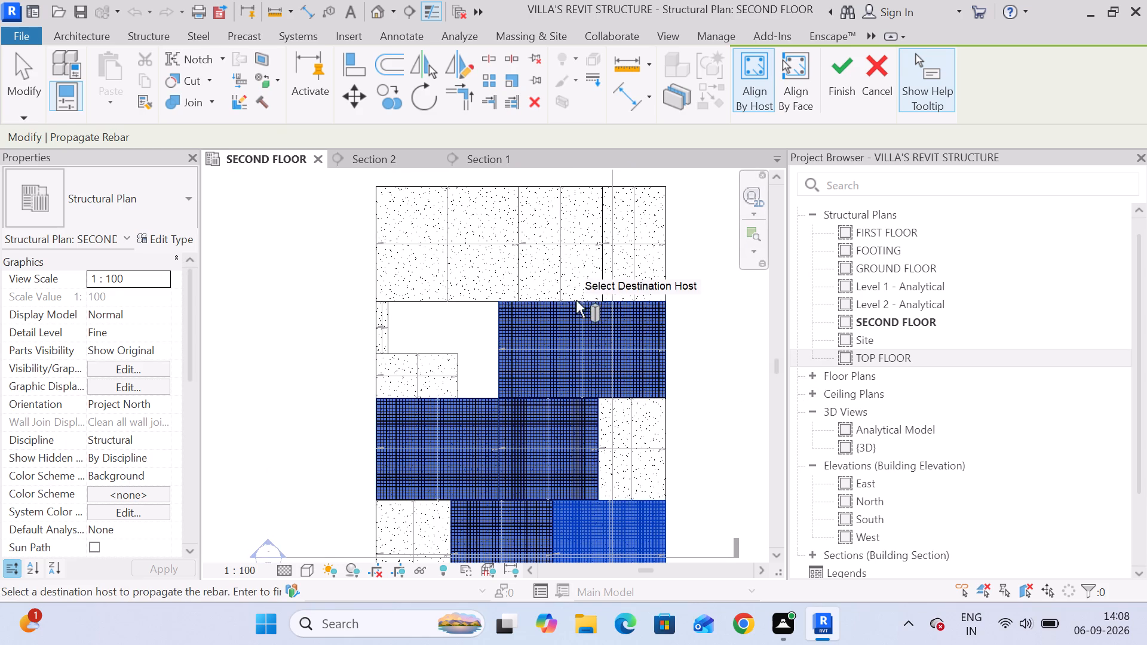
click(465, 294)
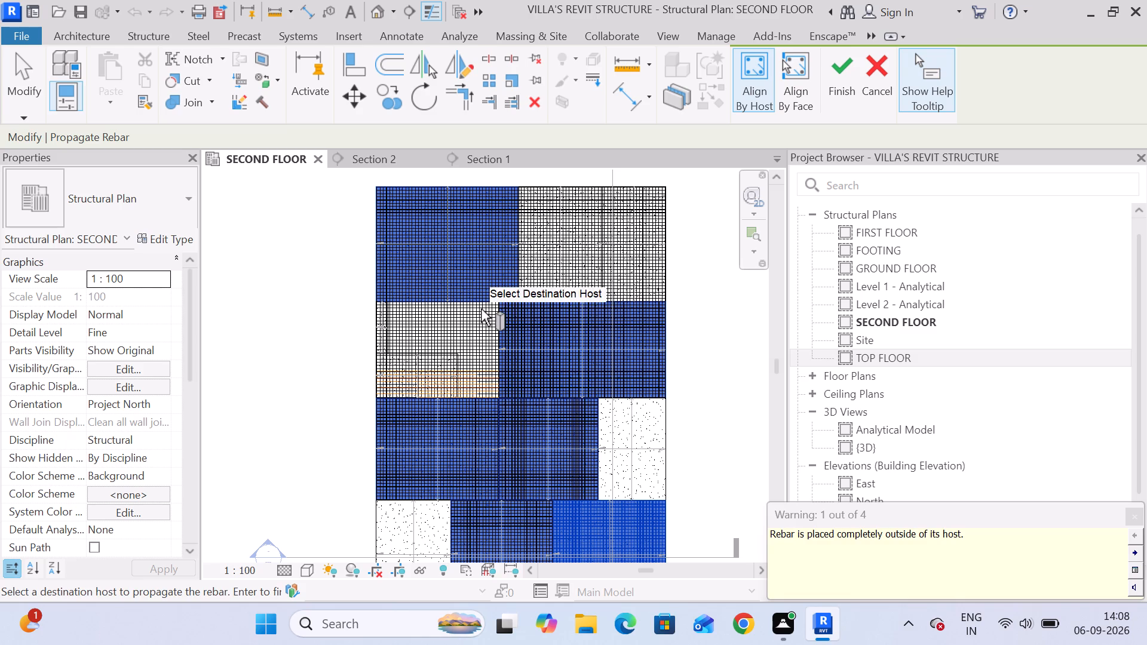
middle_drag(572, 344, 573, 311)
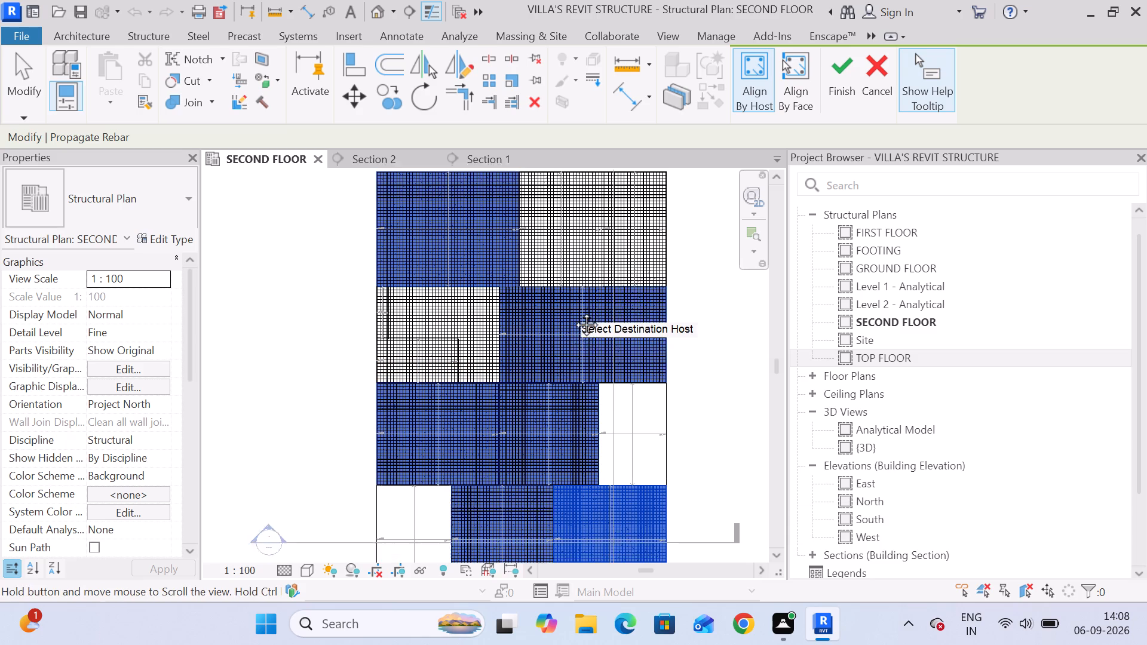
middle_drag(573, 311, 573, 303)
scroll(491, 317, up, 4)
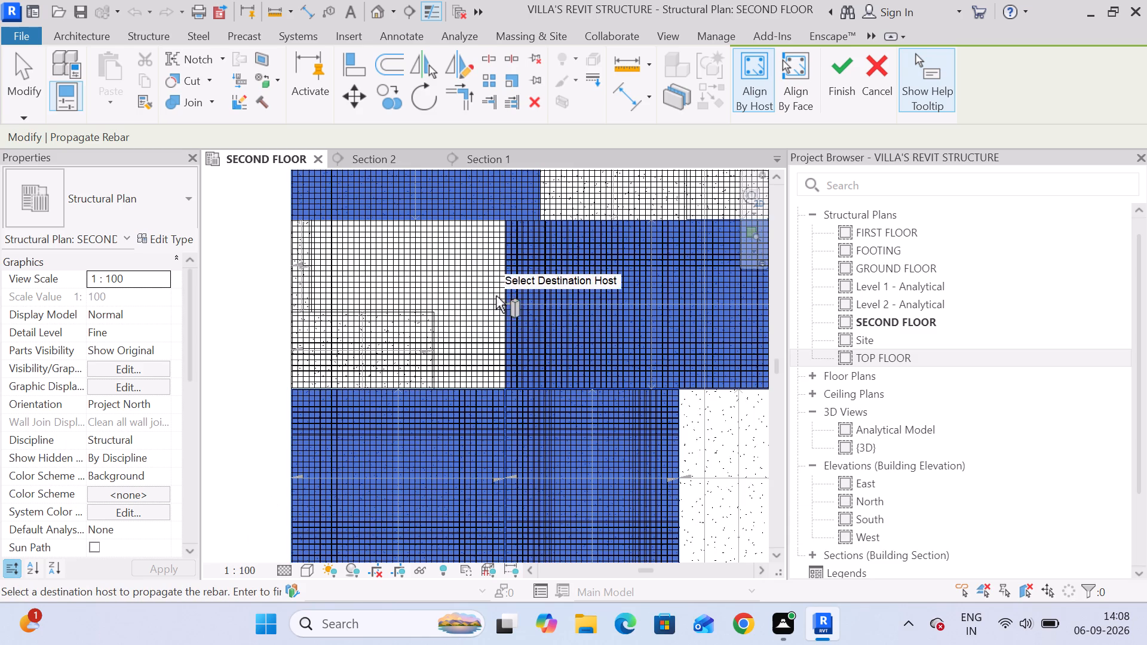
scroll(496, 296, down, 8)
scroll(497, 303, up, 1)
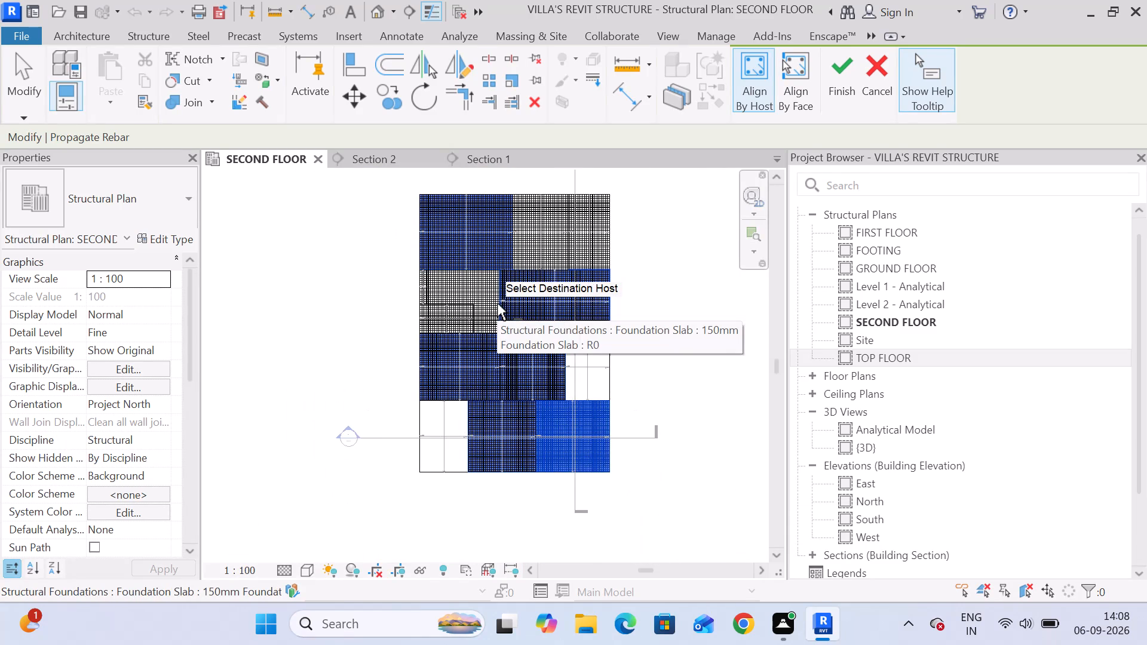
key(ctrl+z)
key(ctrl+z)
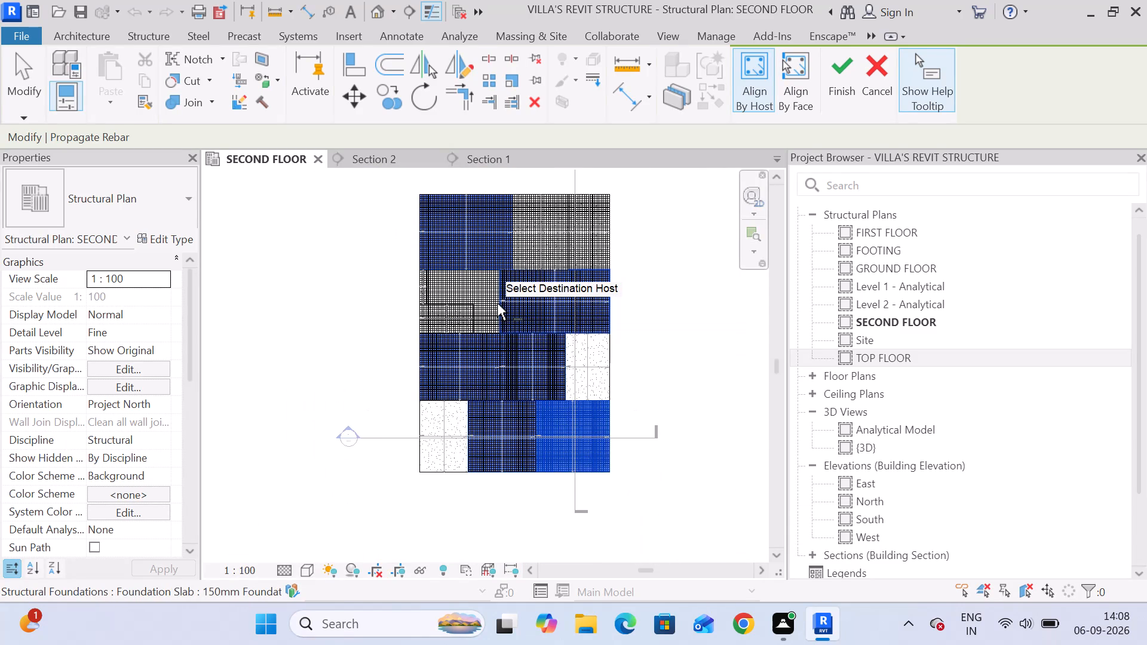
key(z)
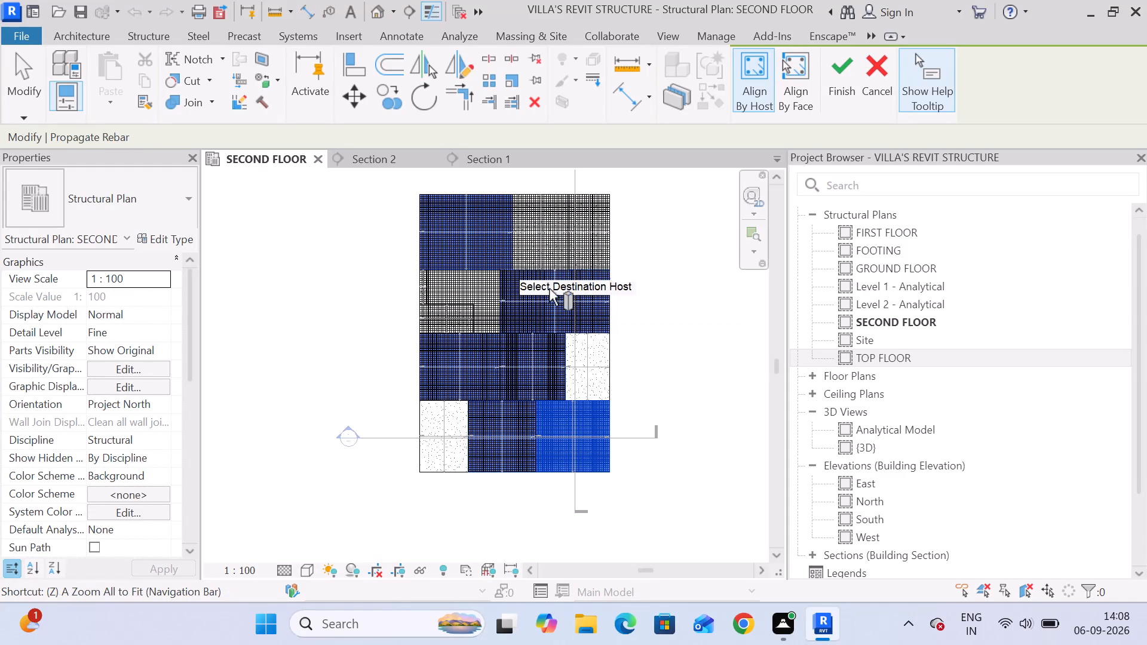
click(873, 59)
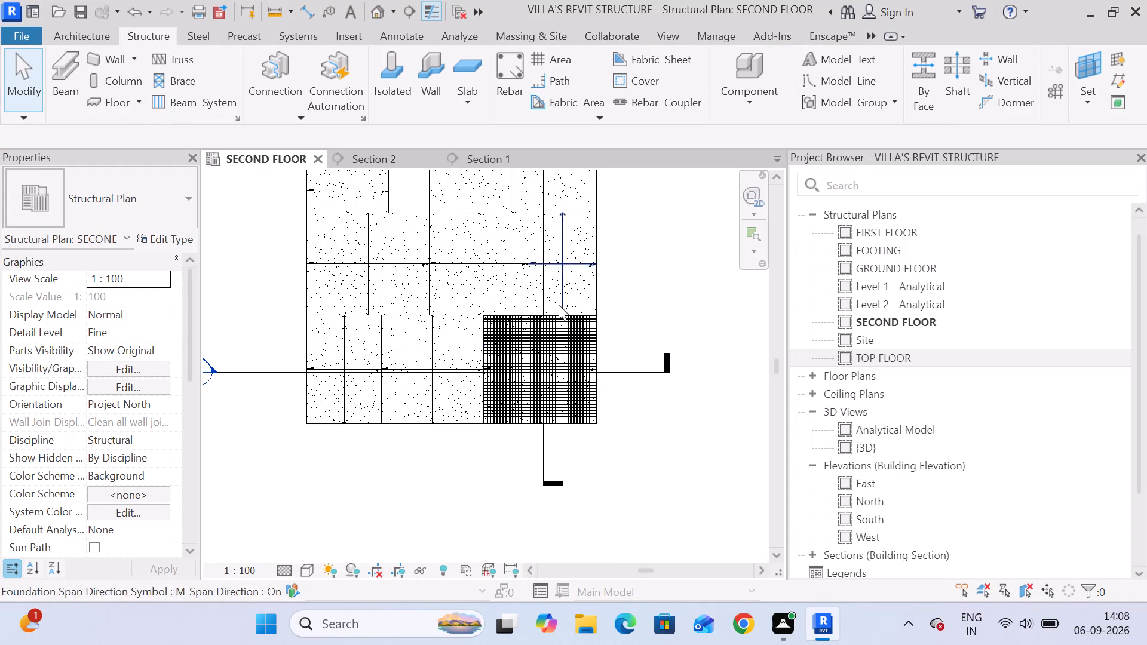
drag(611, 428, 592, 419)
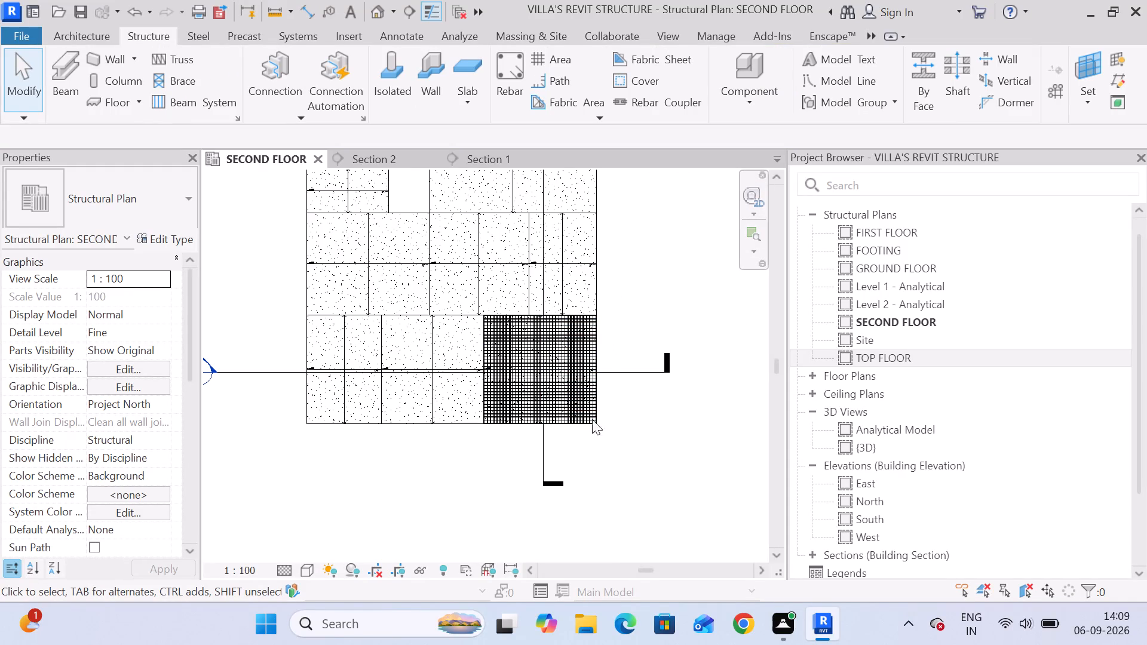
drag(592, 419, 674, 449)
Edit the boundary of the wide slab panel beside the opening, nudging its upper edge down to leave a narrow gap below the top row.
middle_drag(426, 222, 474, 375)
scroll(476, 285, up, 9)
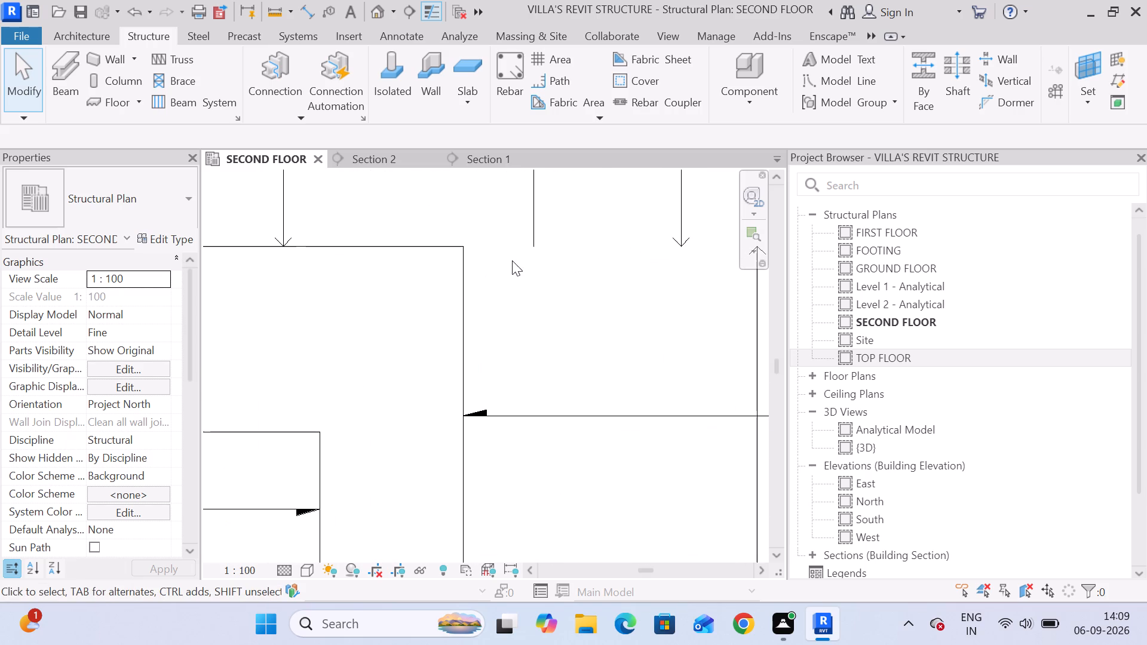
middle_drag(532, 254, 522, 285)
click(455, 300)
scroll(486, 287, up, 5)
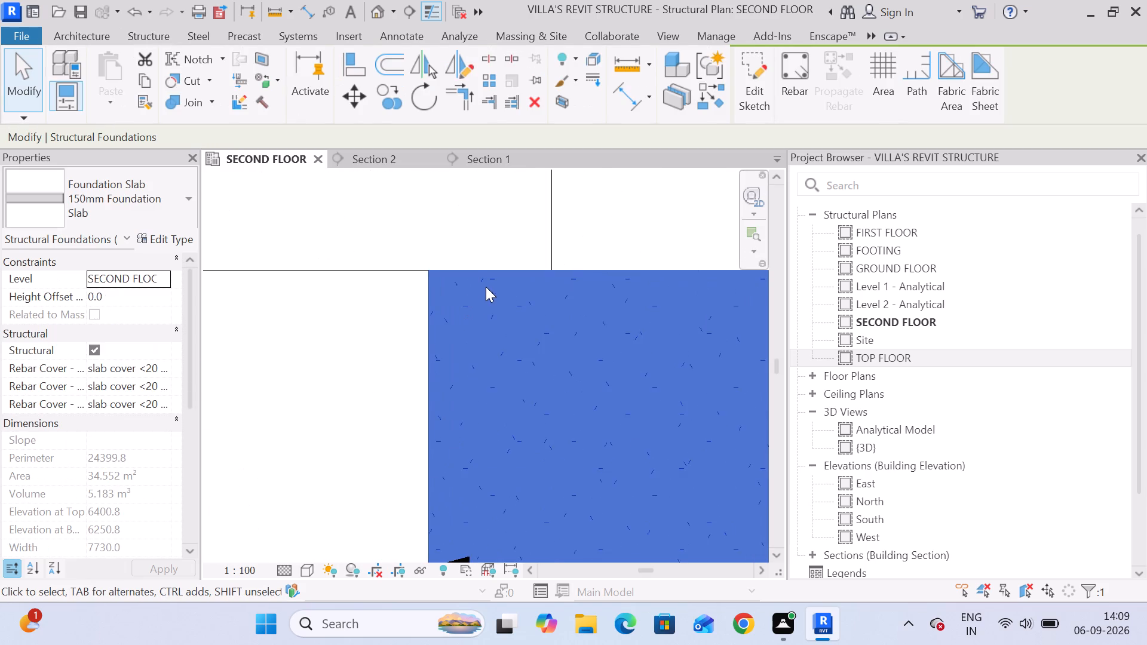
click(752, 70)
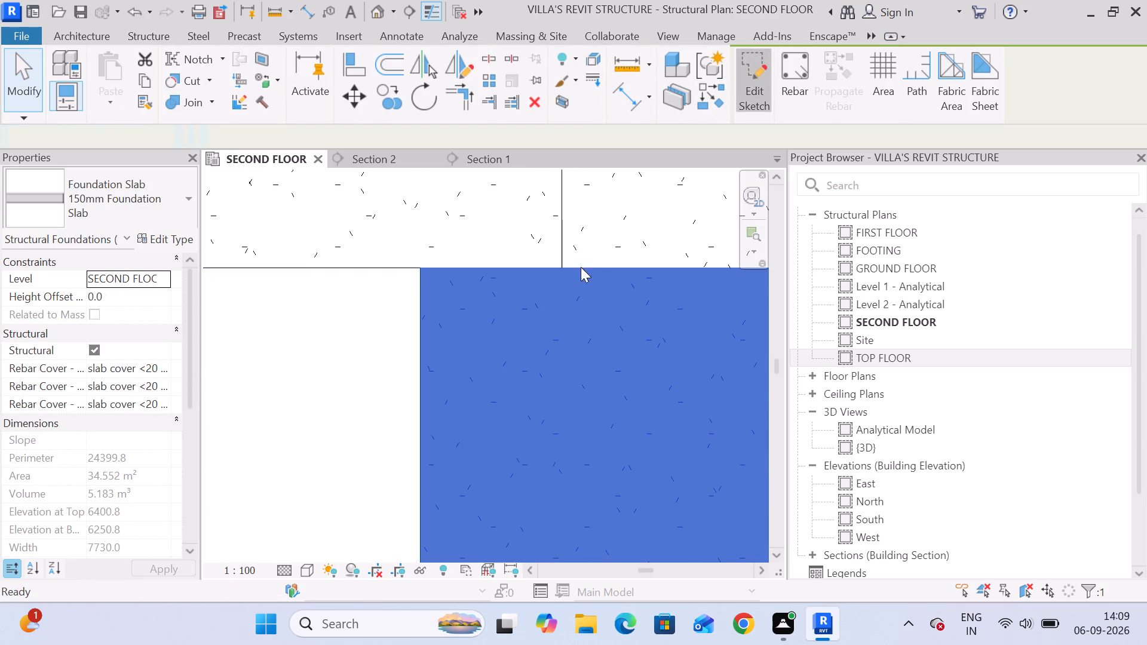
click(532, 269)
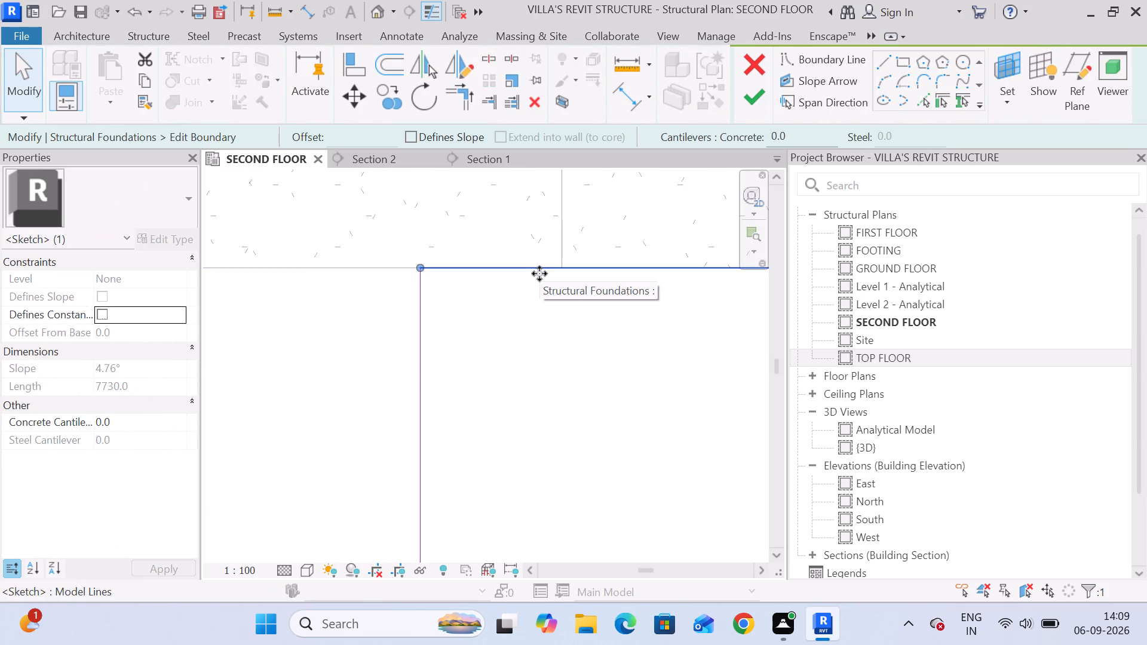
key(Down)
scroll(539, 274, up, 9)
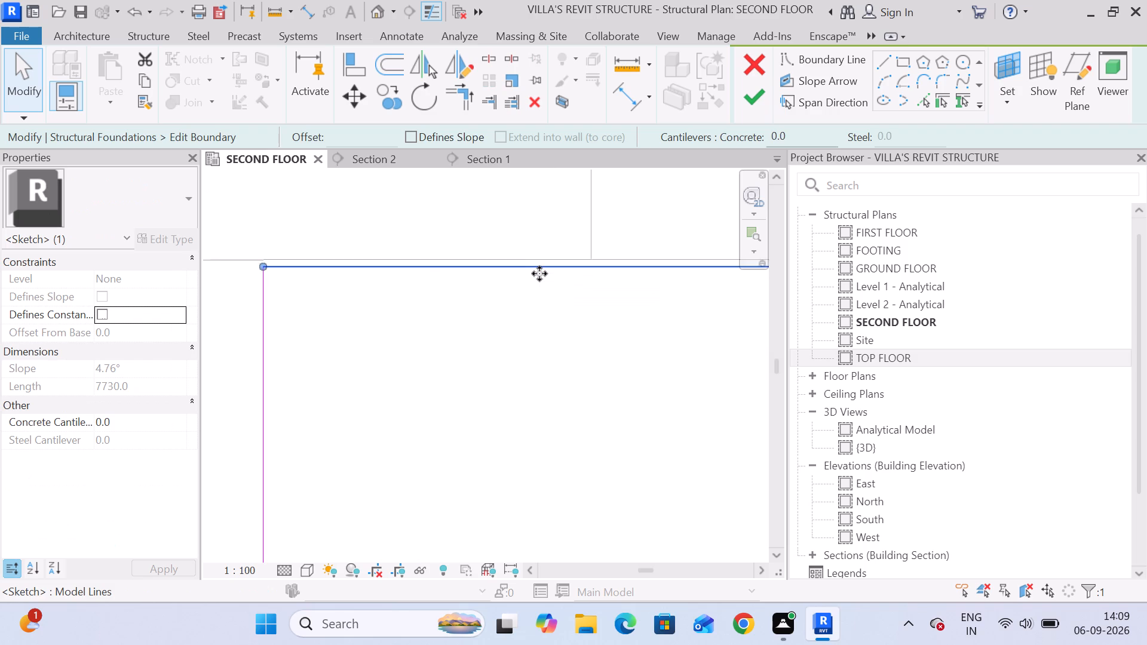
scroll(539, 274, up, 8)
middle_drag(565, 270, 378, 336)
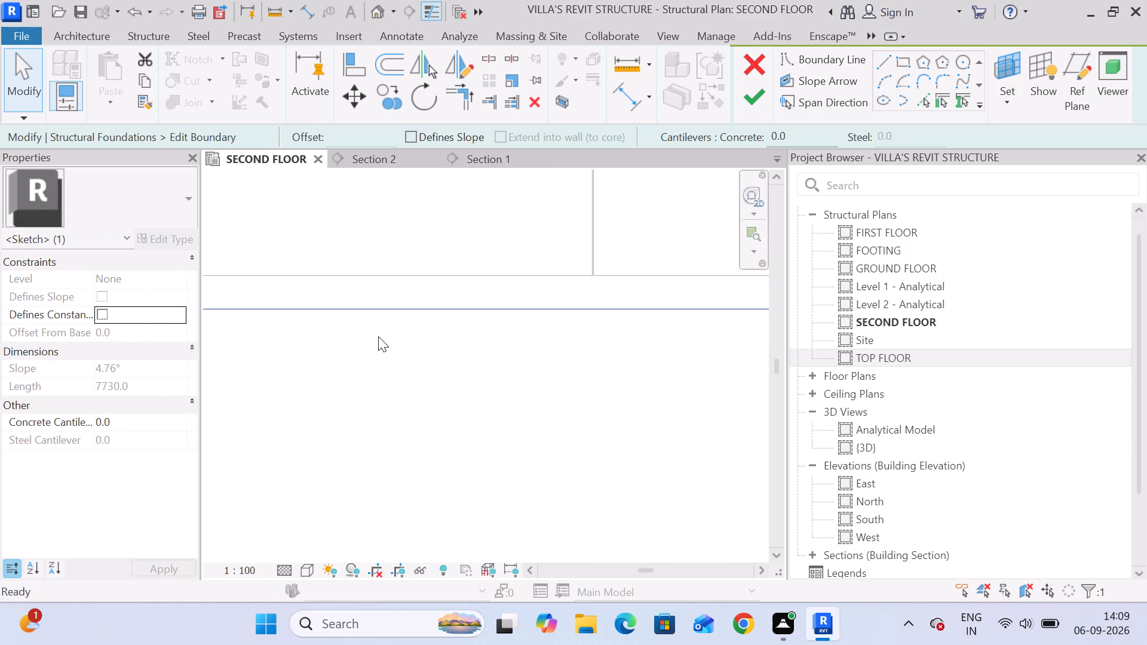
scroll(439, 306, up, 1)
key(Up)
key(Up)
key(Up)
key(Up)
key(Up)
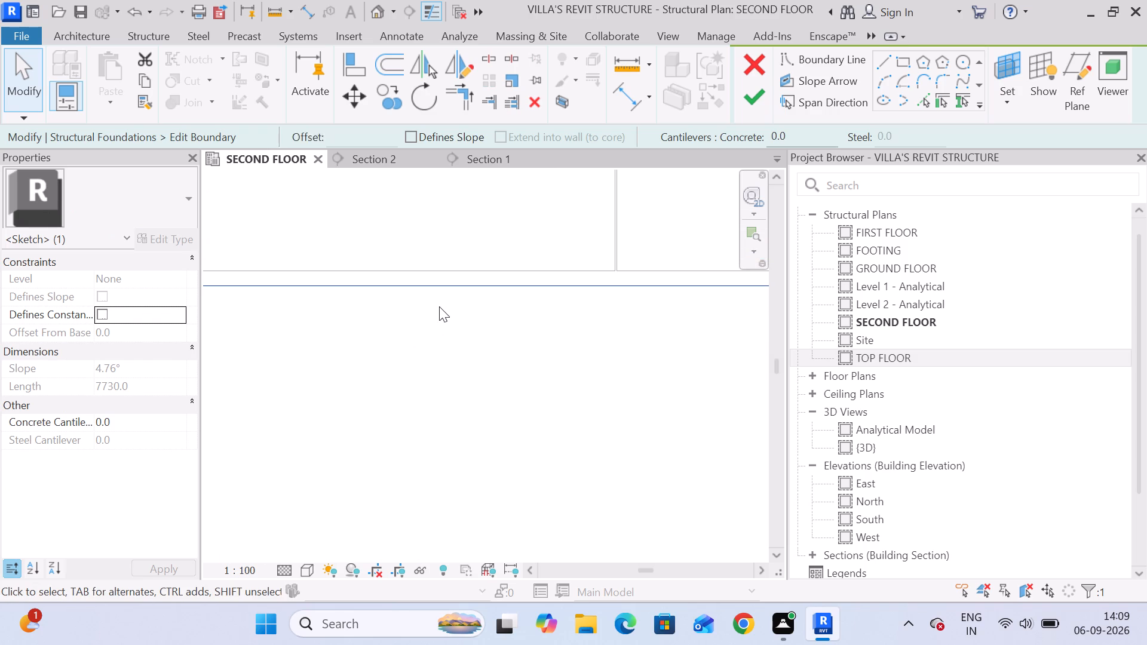
Check both ends of the nudged upper edge against the top-row panels and finish the slab boundary edit.
scroll(450, 291, down, 15)
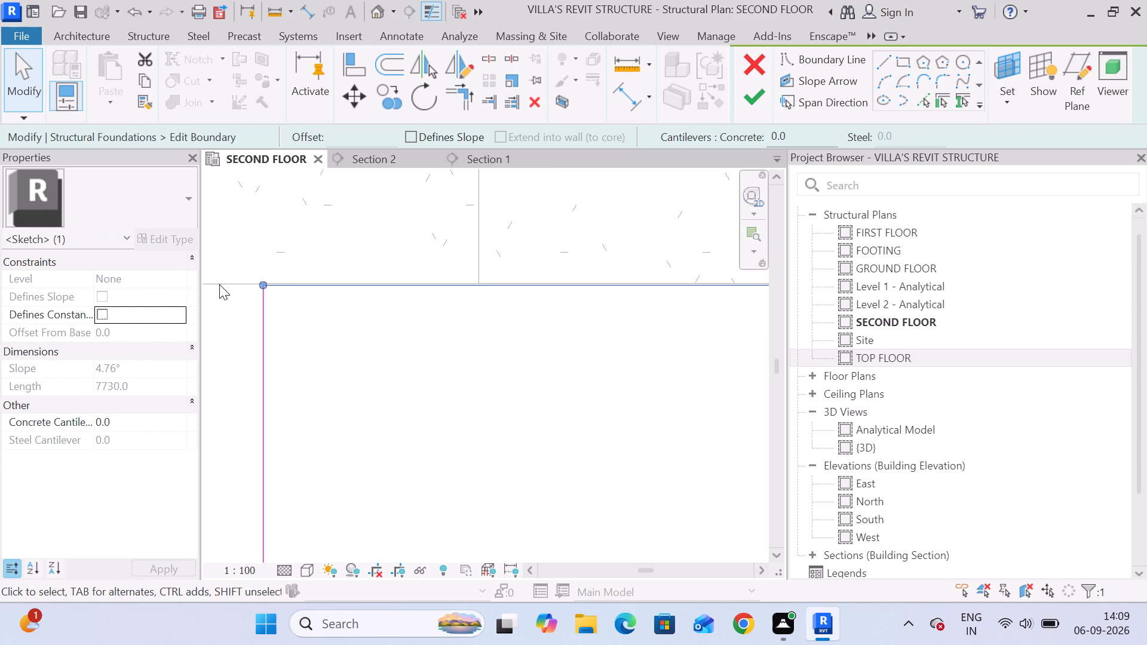
scroll(247, 275, up, 19)
scroll(271, 296, down, 9)
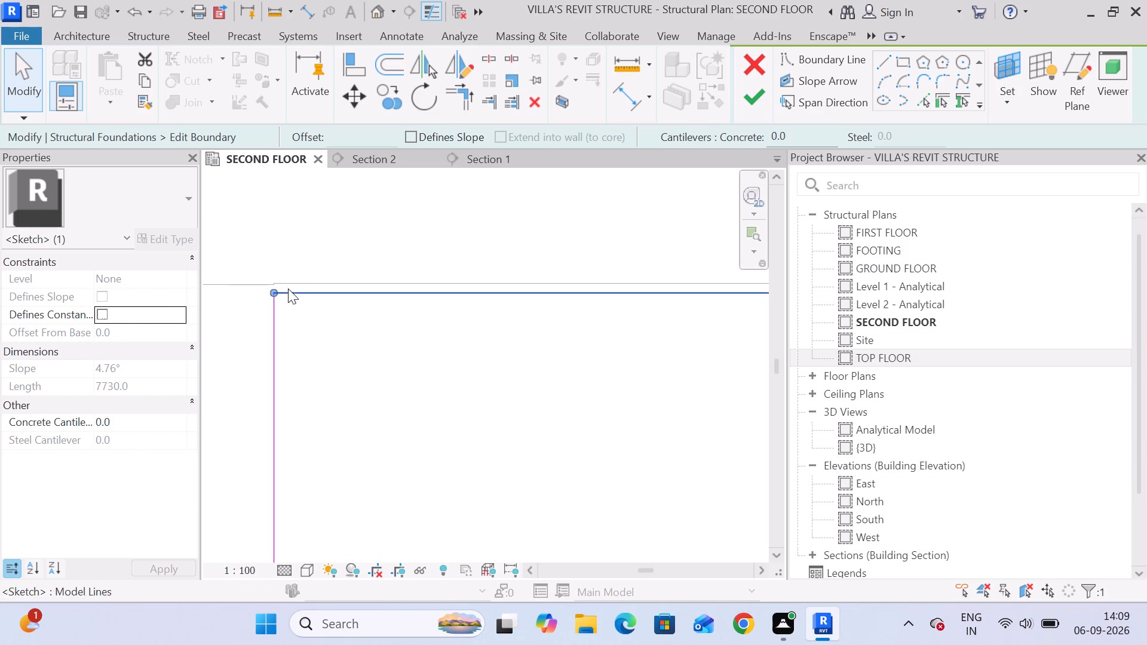
scroll(288, 288, down, 16)
middle_drag(614, 305, 266, 355)
scroll(710, 284, down, 8)
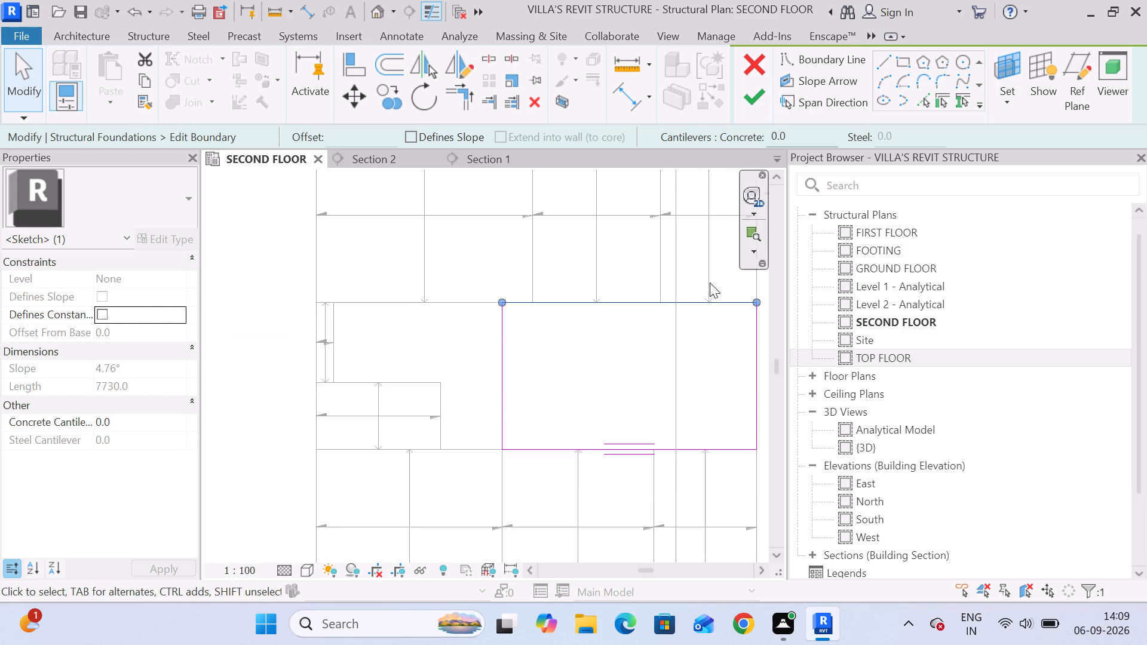
scroll(710, 282, down, 1)
middle_drag(714, 288, 516, 300)
scroll(554, 305, up, 20)
scroll(554, 305, up, 6)
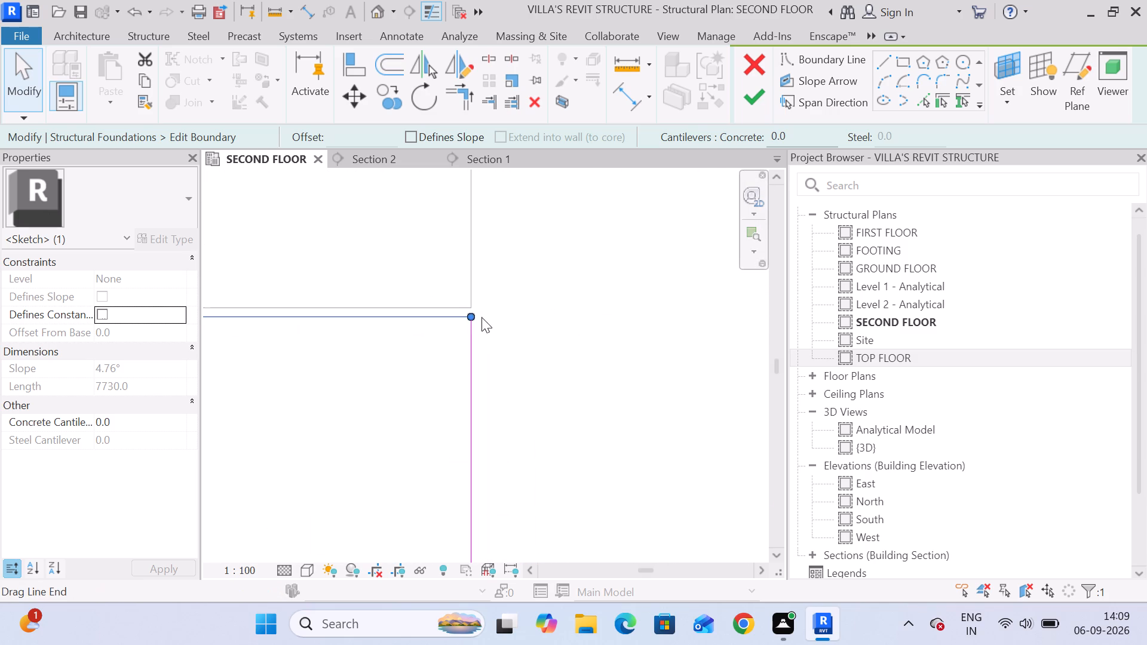
scroll(472, 315, down, 20)
scroll(472, 315, down, 3)
middle_drag(528, 281, 617, 223)
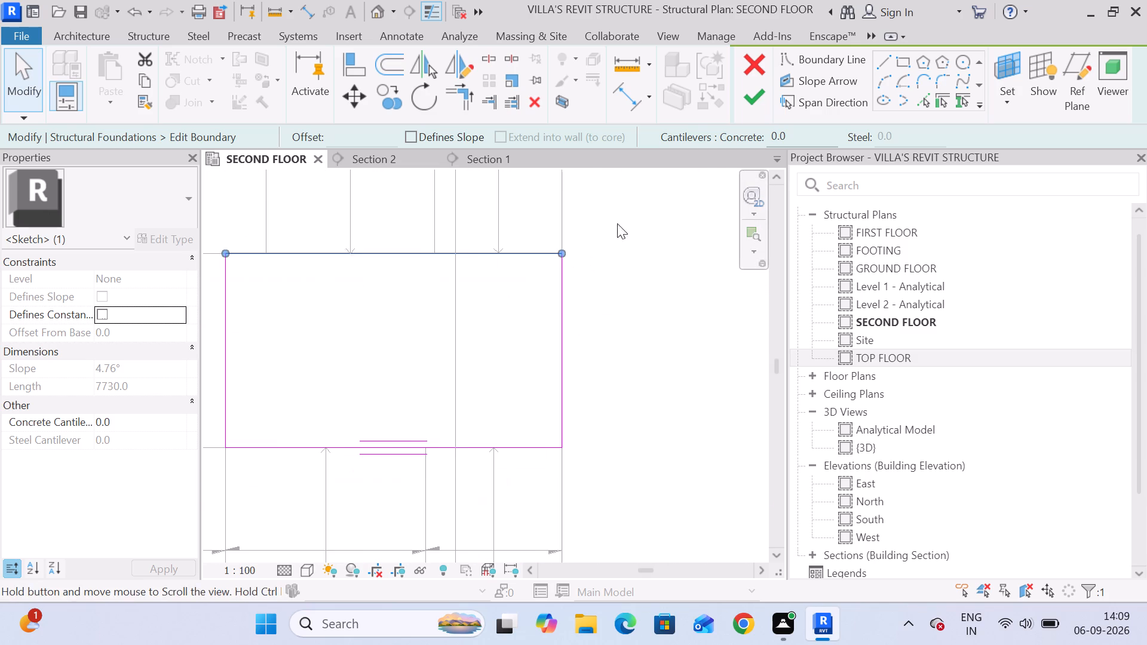
middle_drag(617, 223, 610, 226)
click(747, 91)
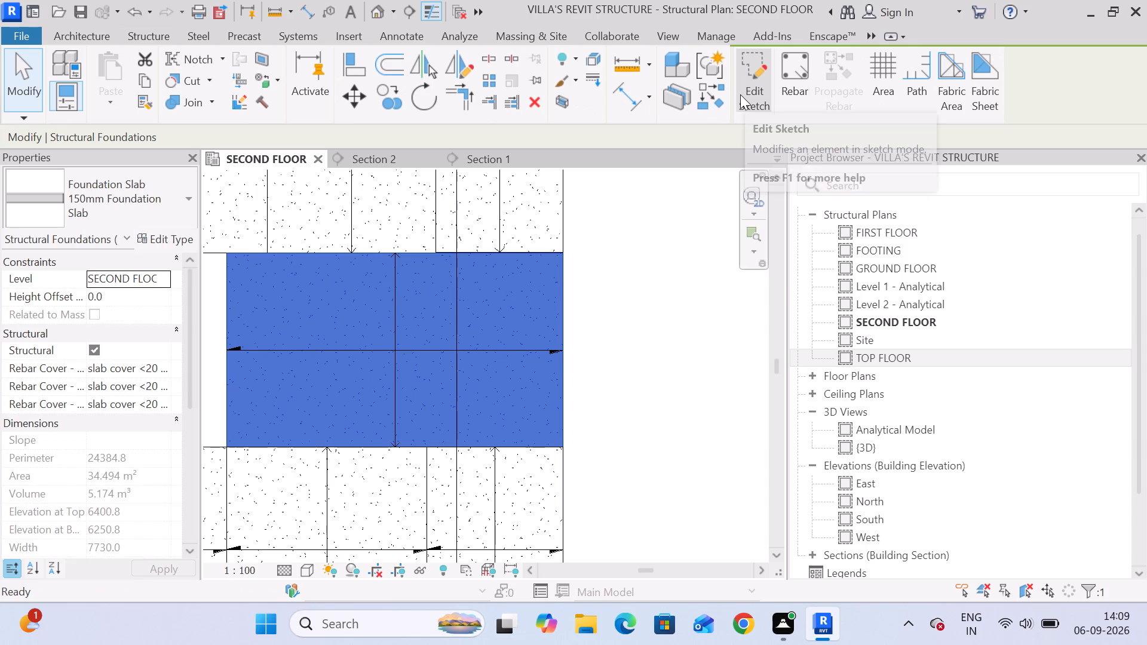
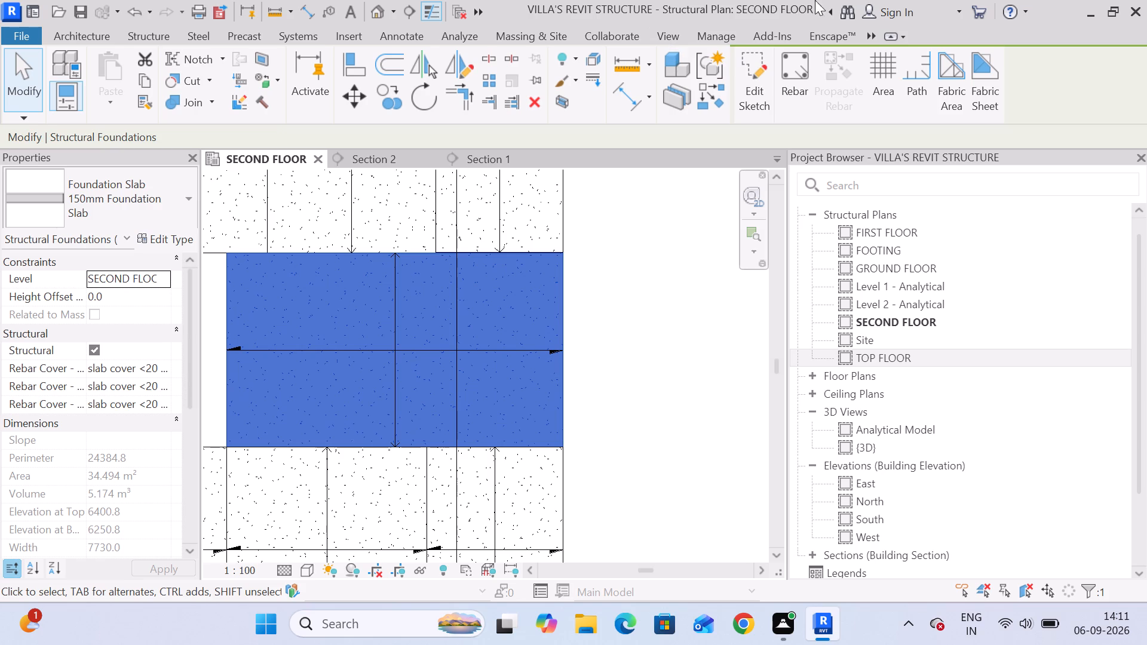
Select only the corner panel's structural rebar and propagate it, aligned by host, to the bottom row's middle panel.
scroll(601, 297, down, 7)
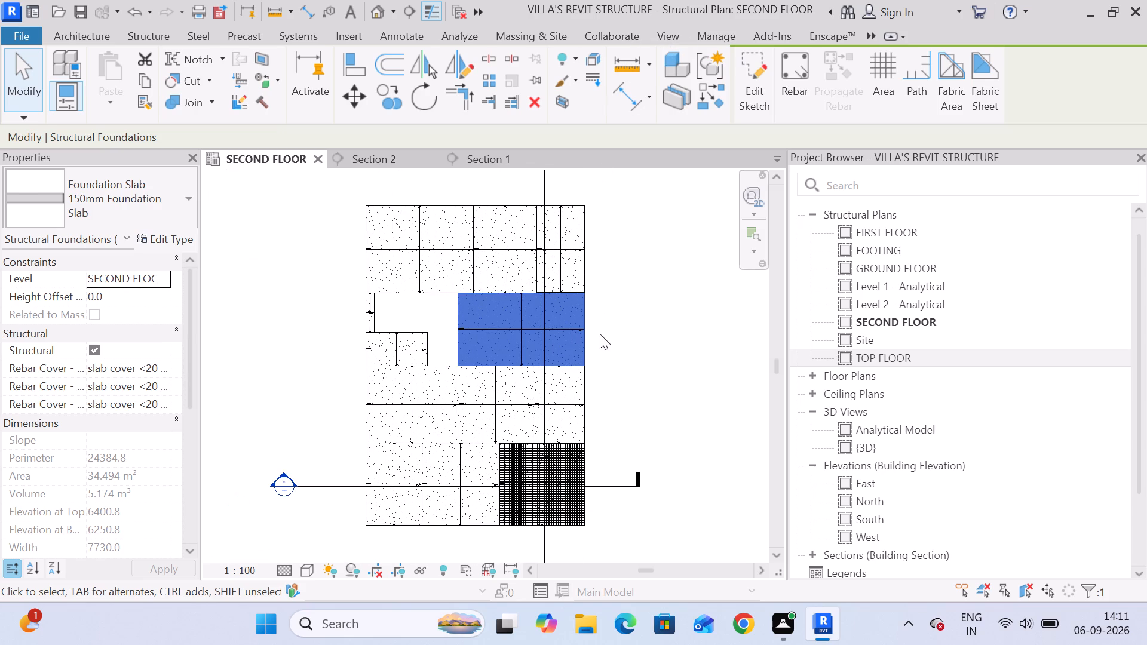
click(600, 334)
middle_drag(634, 512, 629, 377)
drag(588, 402, 488, 296)
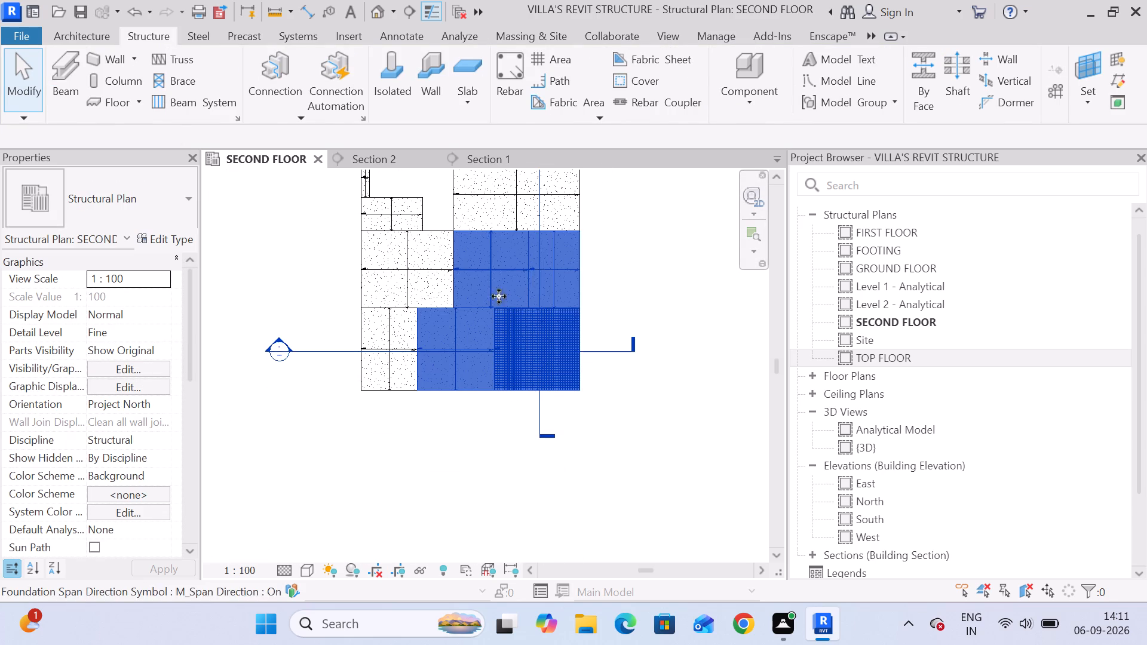
click(755, 73)
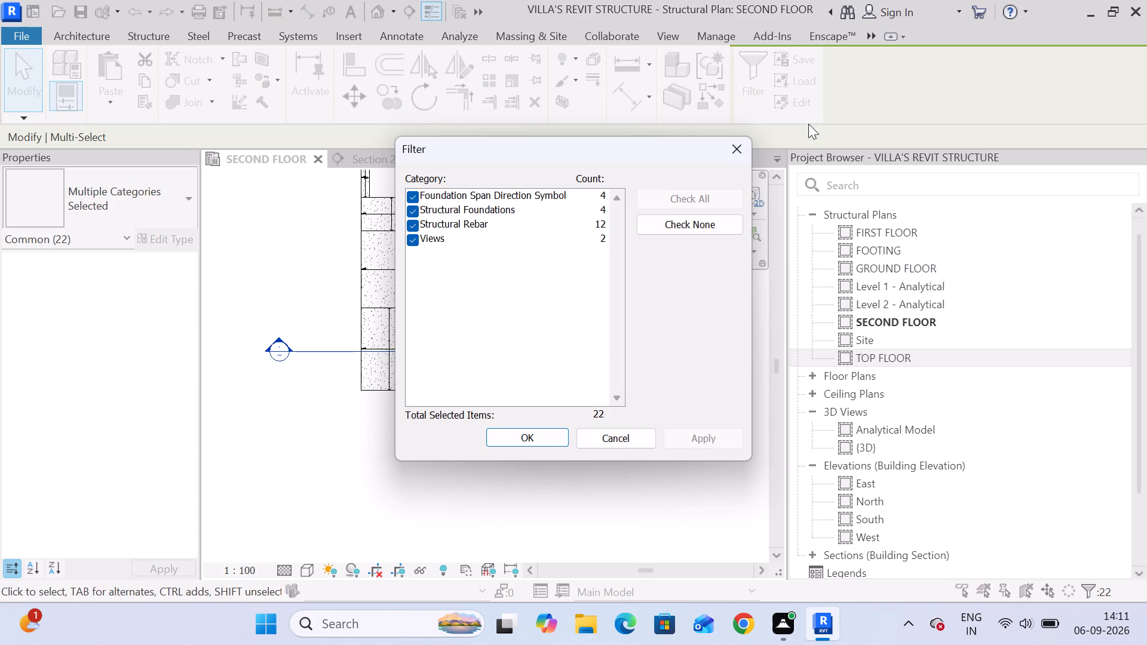
click(661, 219)
click(412, 225)
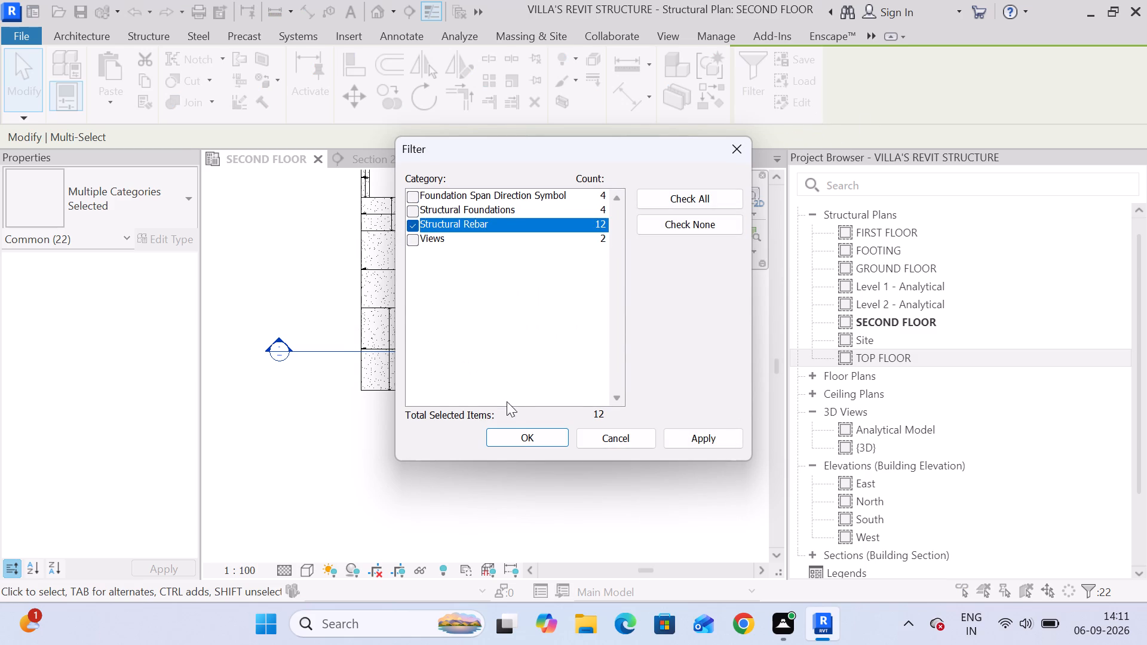
click(525, 444)
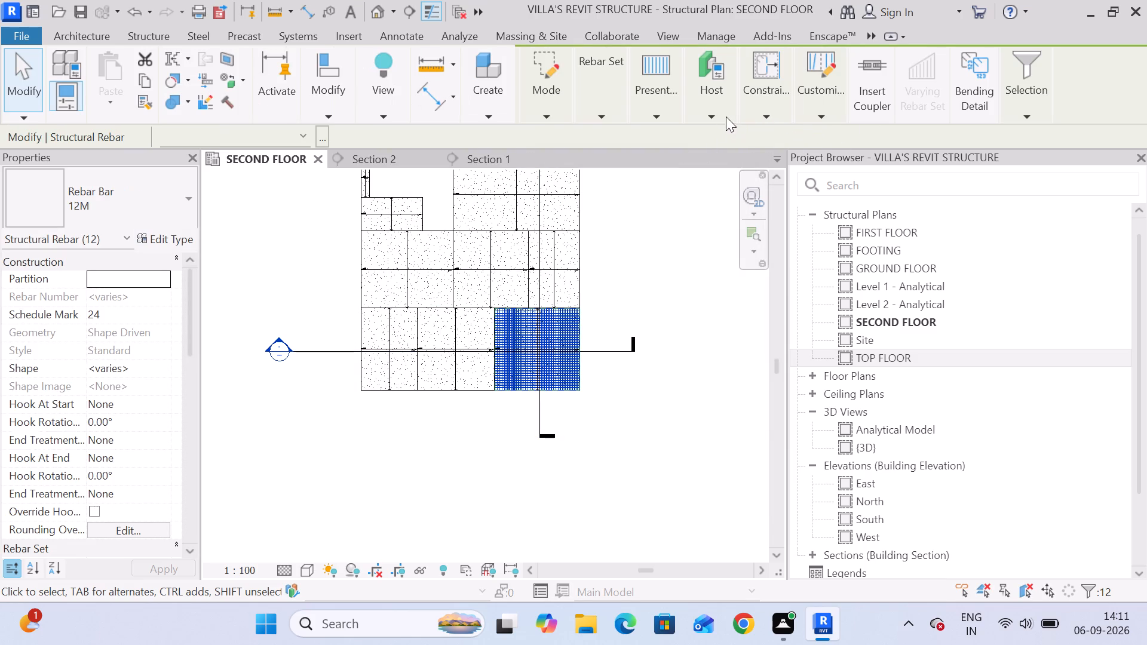
click(717, 110)
click(799, 171)
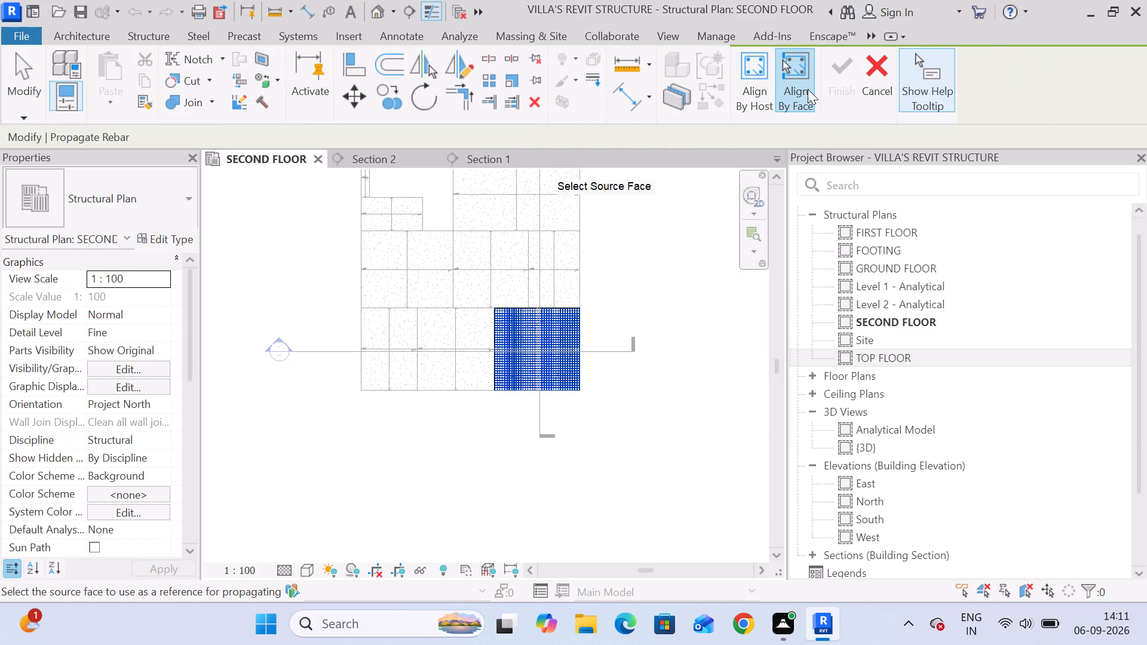
click(763, 75)
click(423, 391)
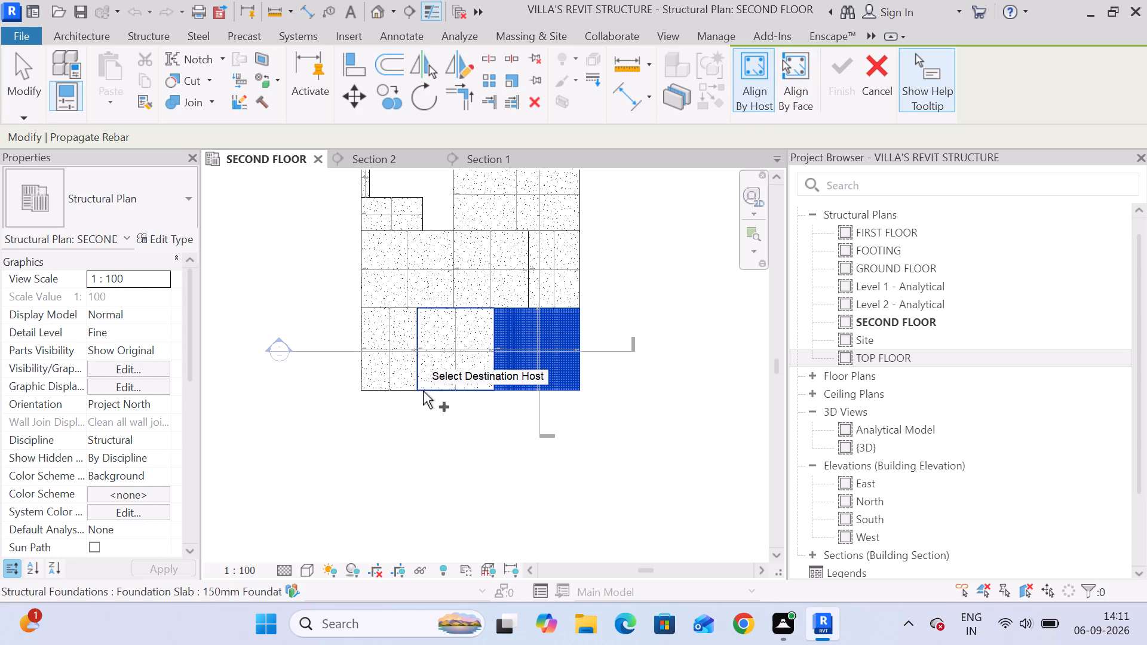
Propagate the rebar also to the middle and left panels of the row above, and finish the propagation.
click(513, 305)
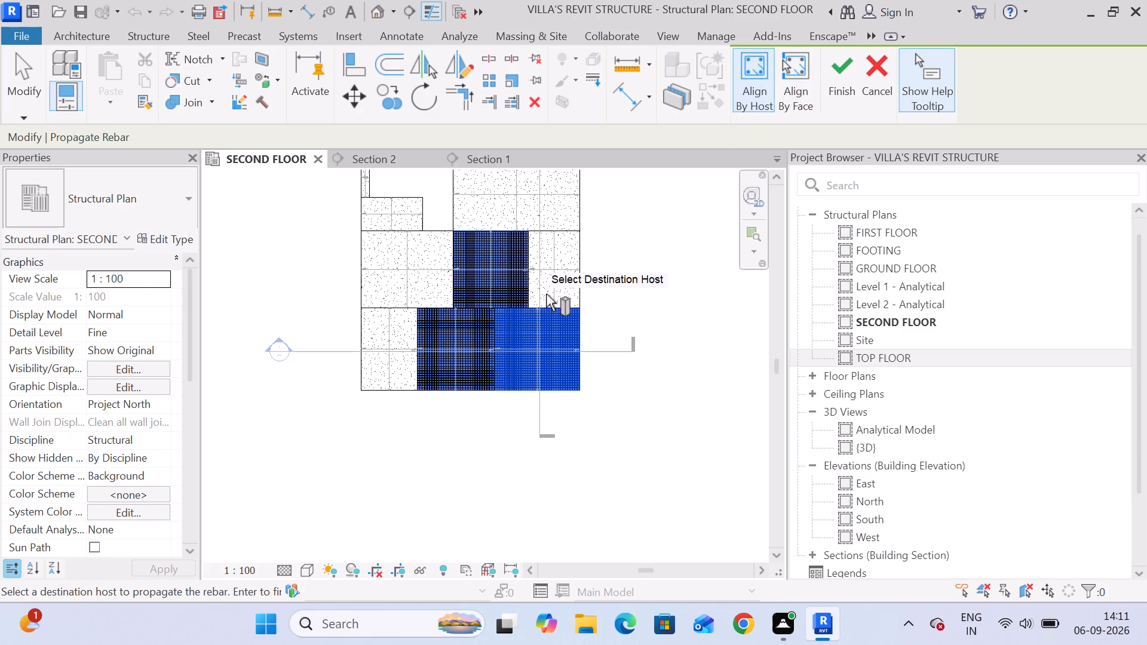
click(409, 304)
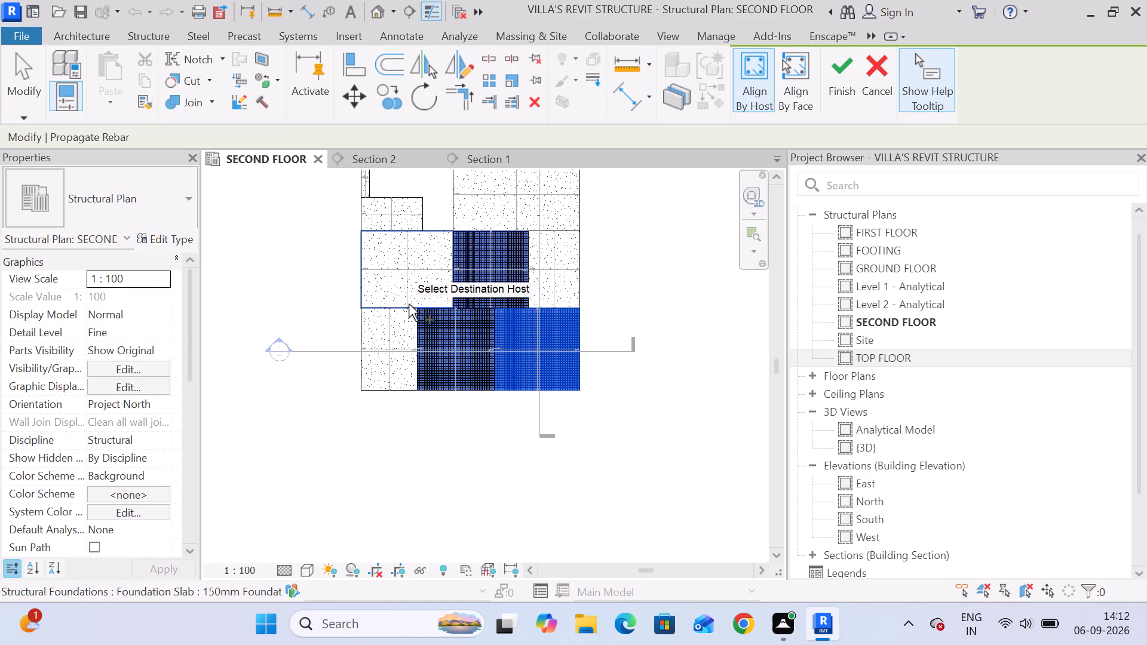
middle_drag(642, 271, 646, 319)
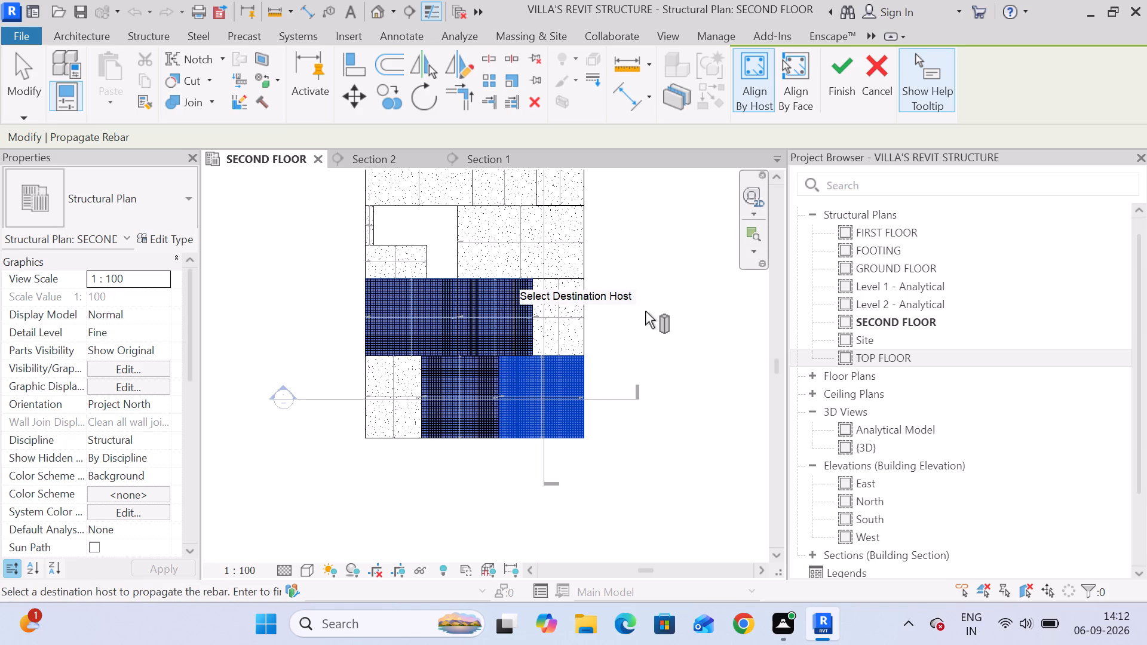
middle_drag(673, 281, 667, 305)
scroll(666, 305, down, 1)
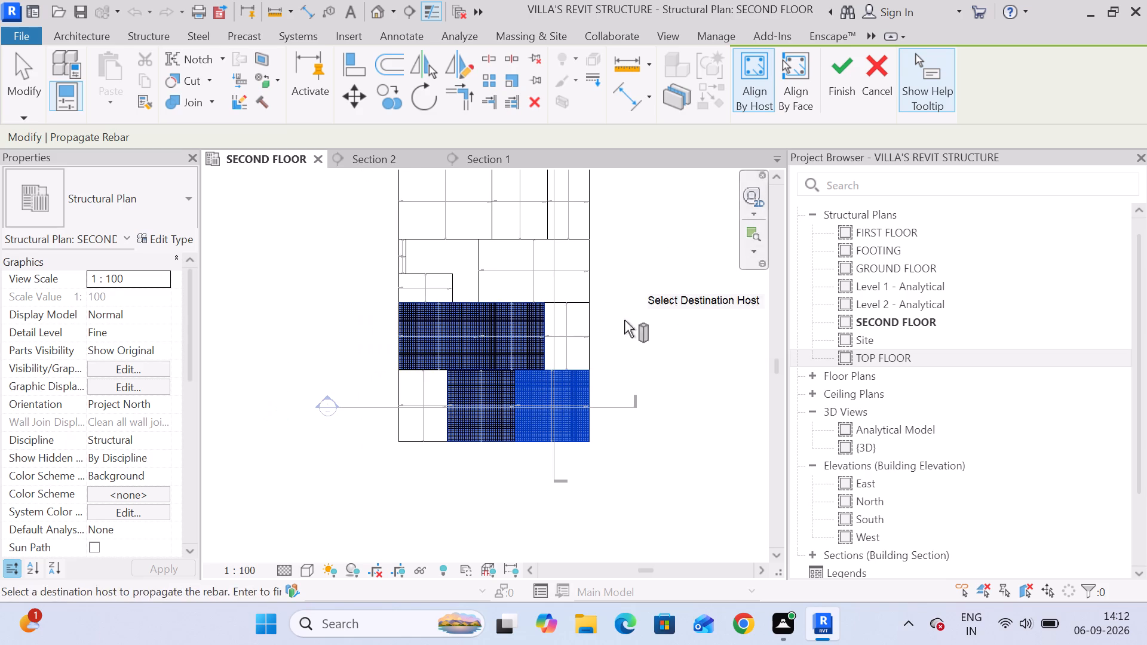
click(846, 73)
Extend Section 2's crop extent along the bottom row to take in the whole middle panel.
scroll(421, 350, up, 9)
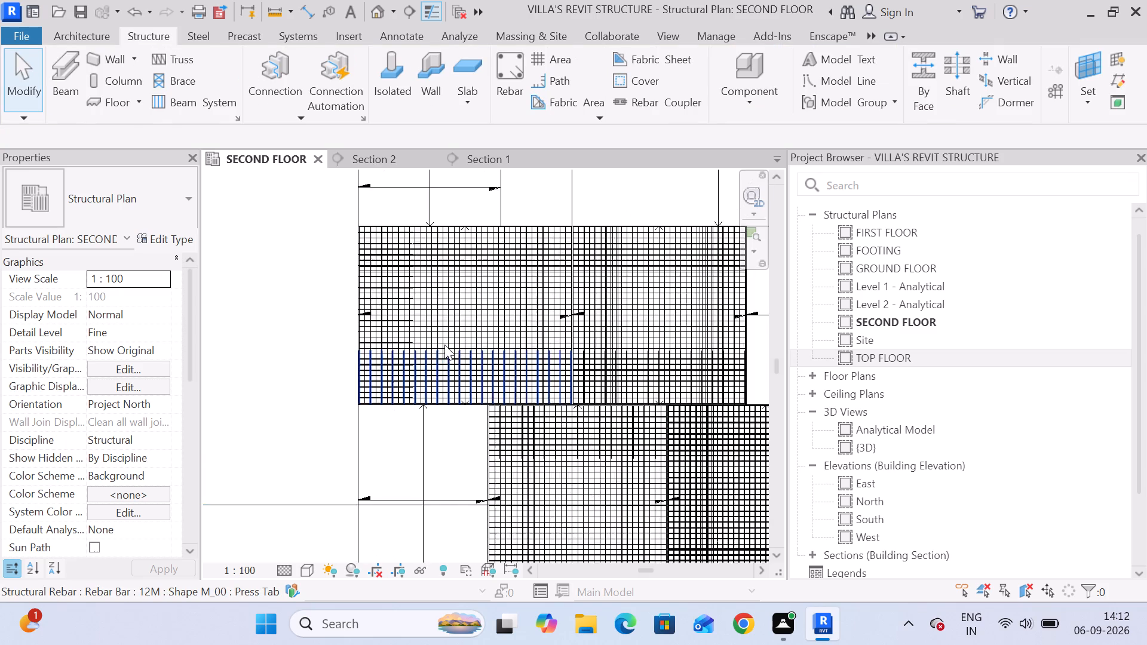
scroll(444, 345, up, 1)
scroll(467, 358, down, 3)
middle_drag(565, 372, 462, 325)
scroll(462, 325, down, 3)
scroll(483, 486, down, 2)
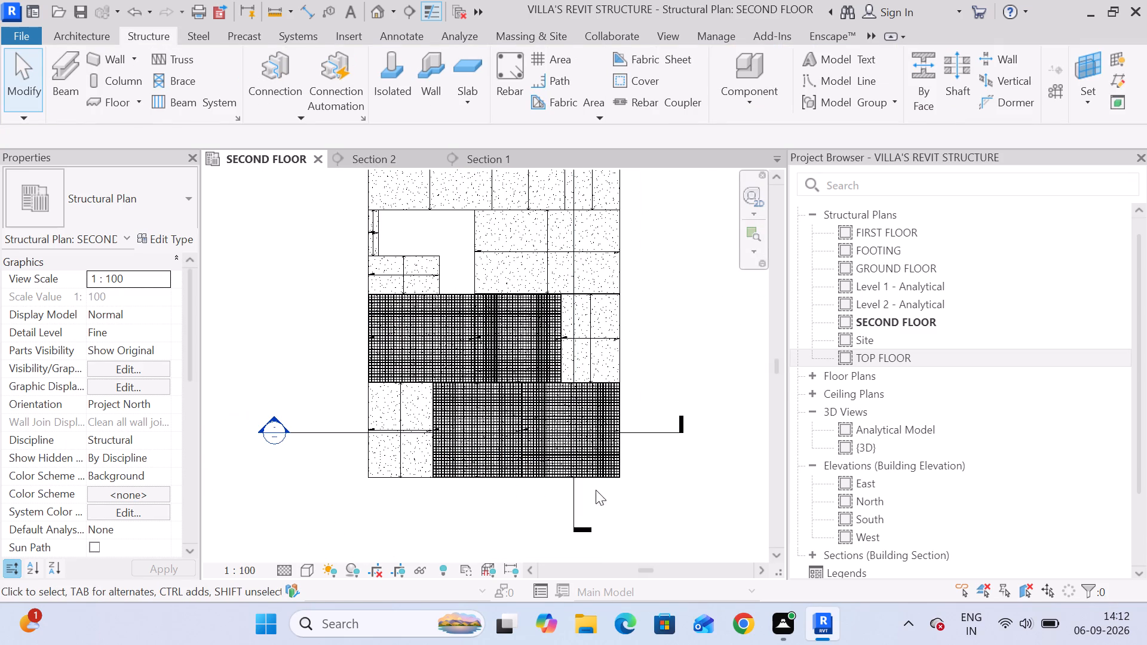
click(332, 436)
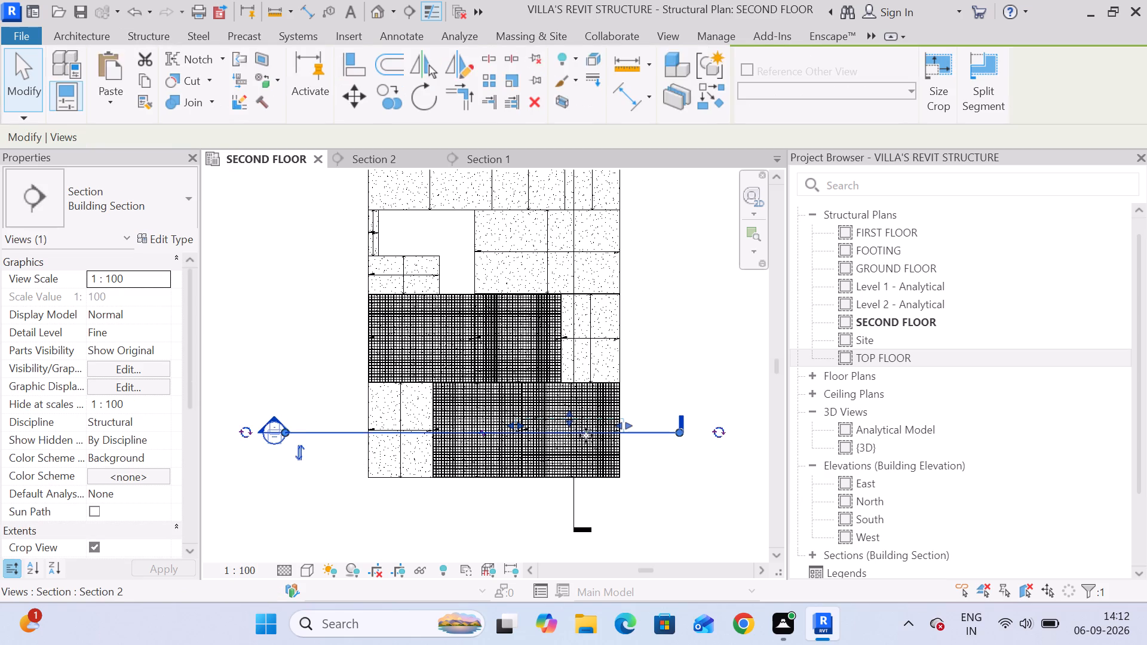
drag(513, 427, 425, 424)
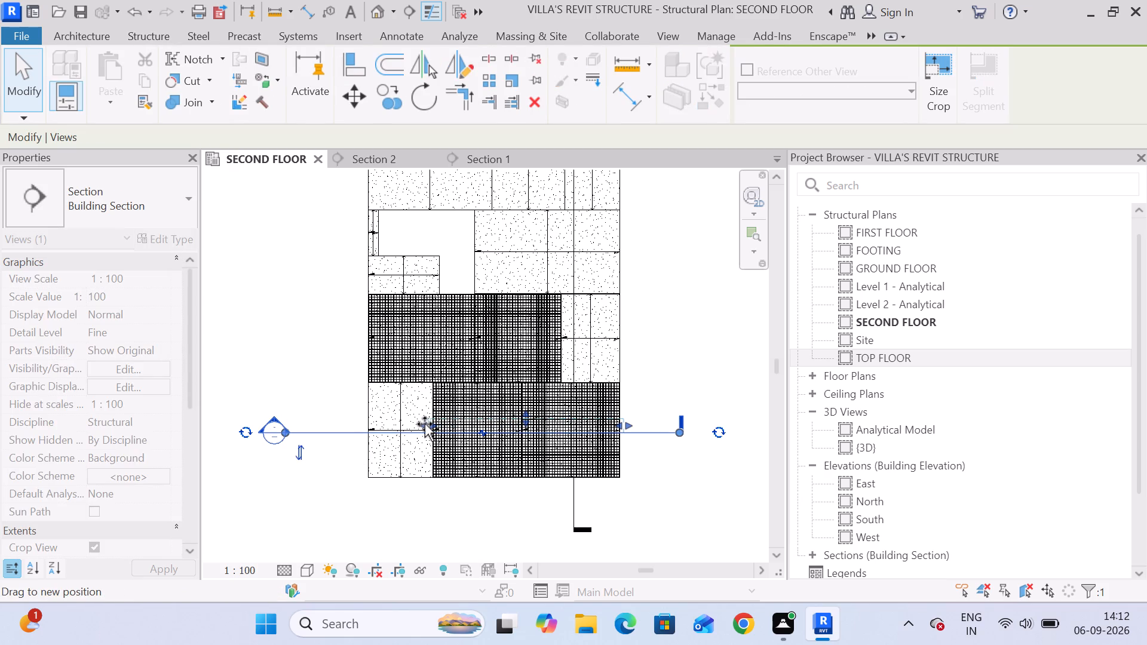
drag(425, 424, 421, 424)
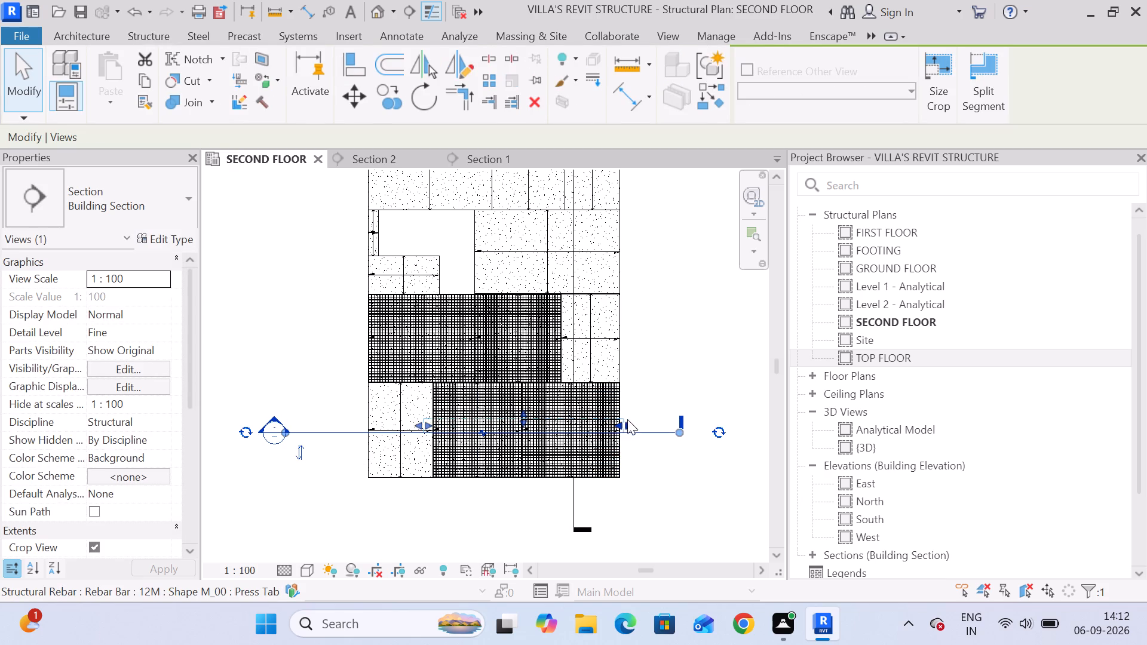
Move the Section 1 line so it cuts through the middle panels of the two reinforced rows.
middle_drag(499, 501, 499, 512)
middle_click(499, 518)
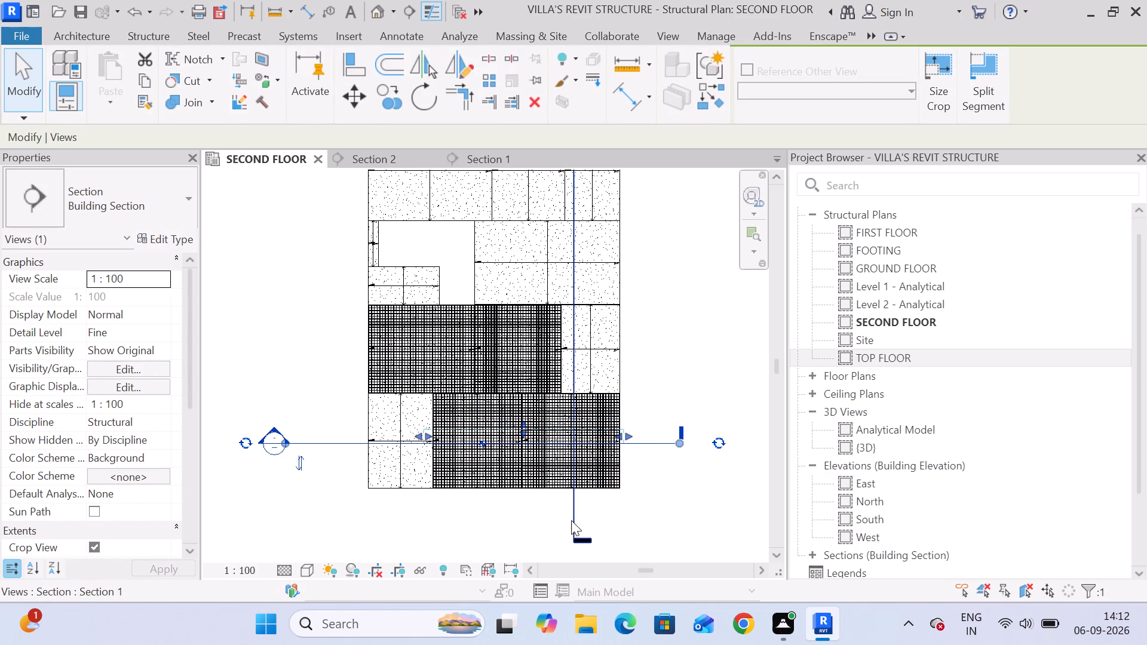
click(573, 516)
drag(571, 512, 476, 518)
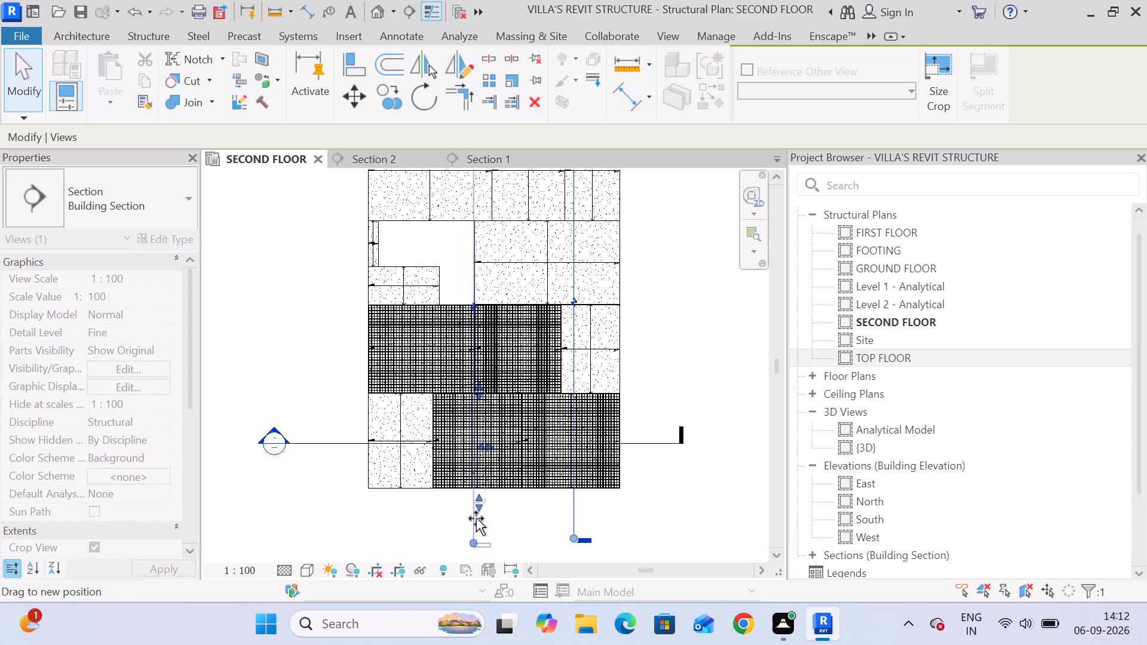
drag(476, 518, 479, 511)
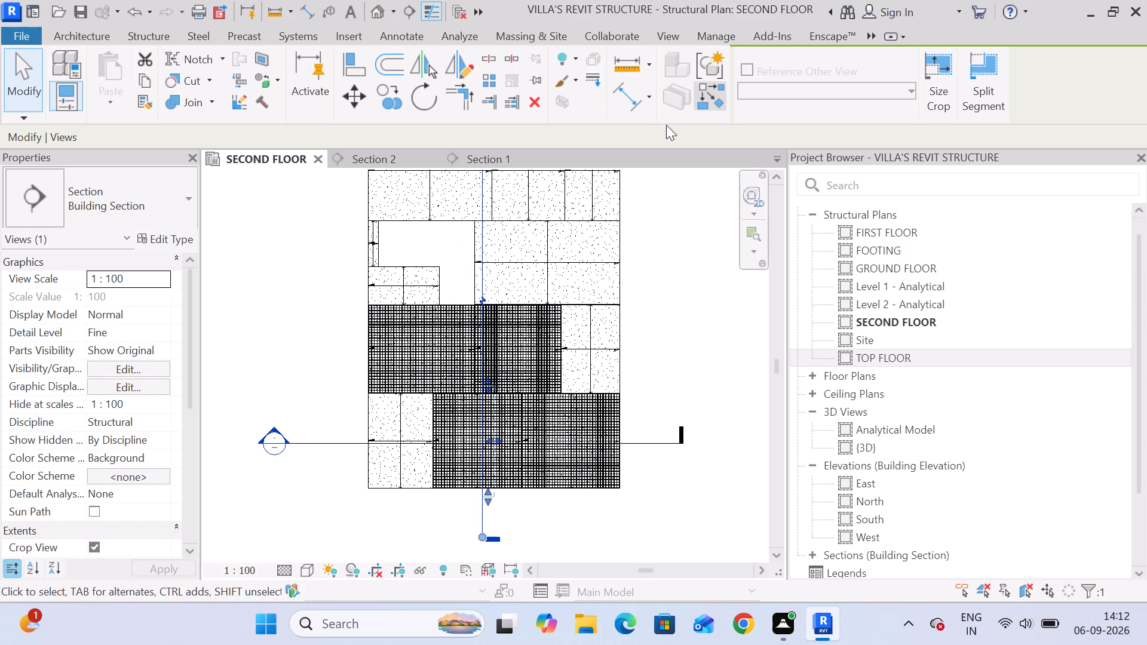
click(30, 80)
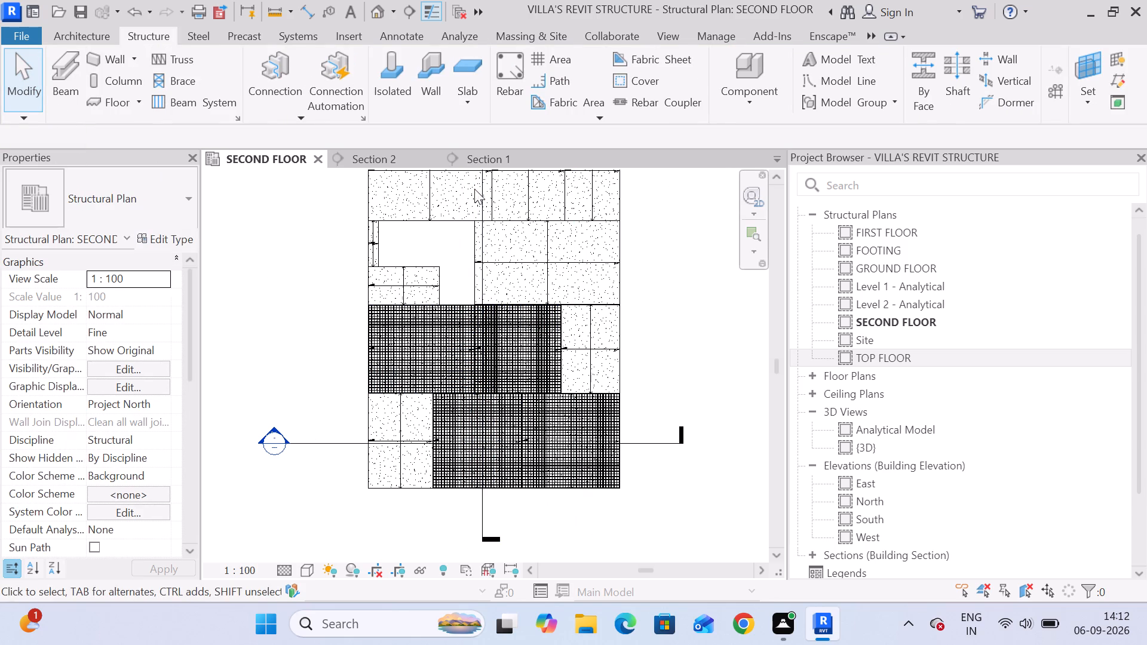
Examine the propagated slab rebar along Section 1 in a widened drawing area, checking the bent bar's segment lengths.
click(480, 152)
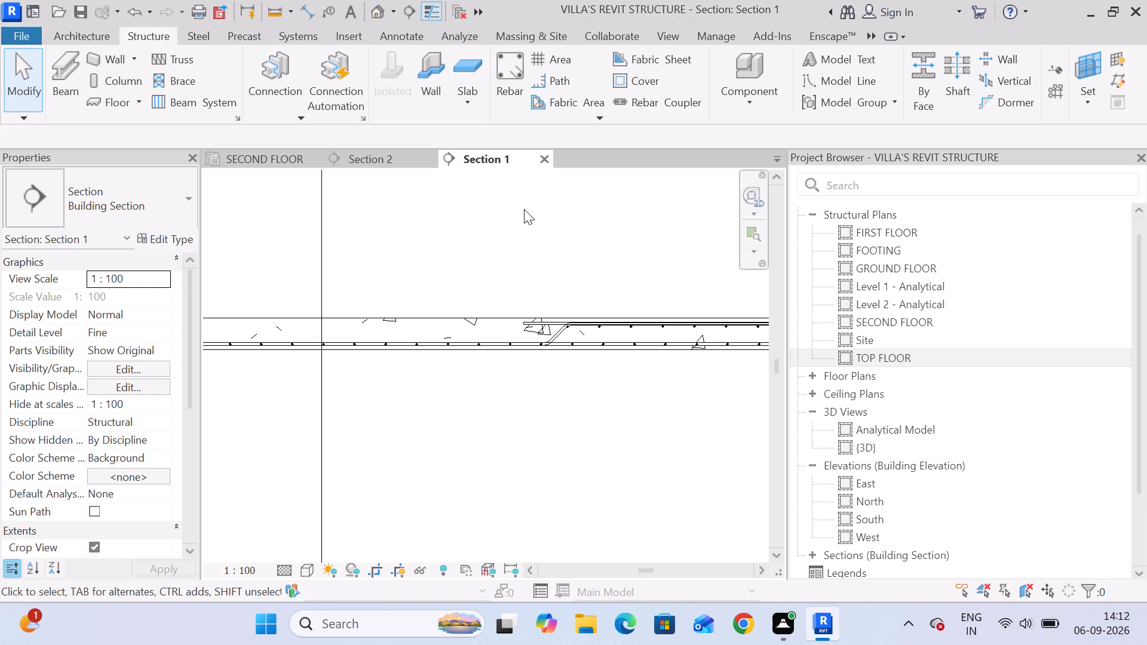
scroll(587, 315, down, 4)
middle_drag(700, 341, 734, 317)
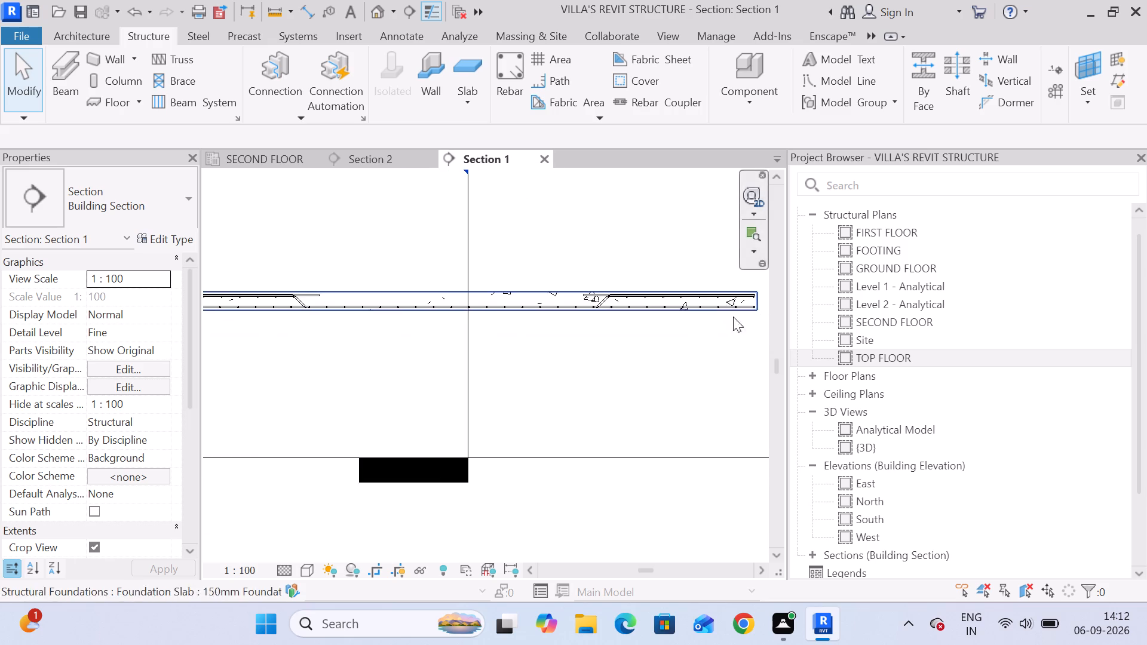
scroll(408, 325, down, 3)
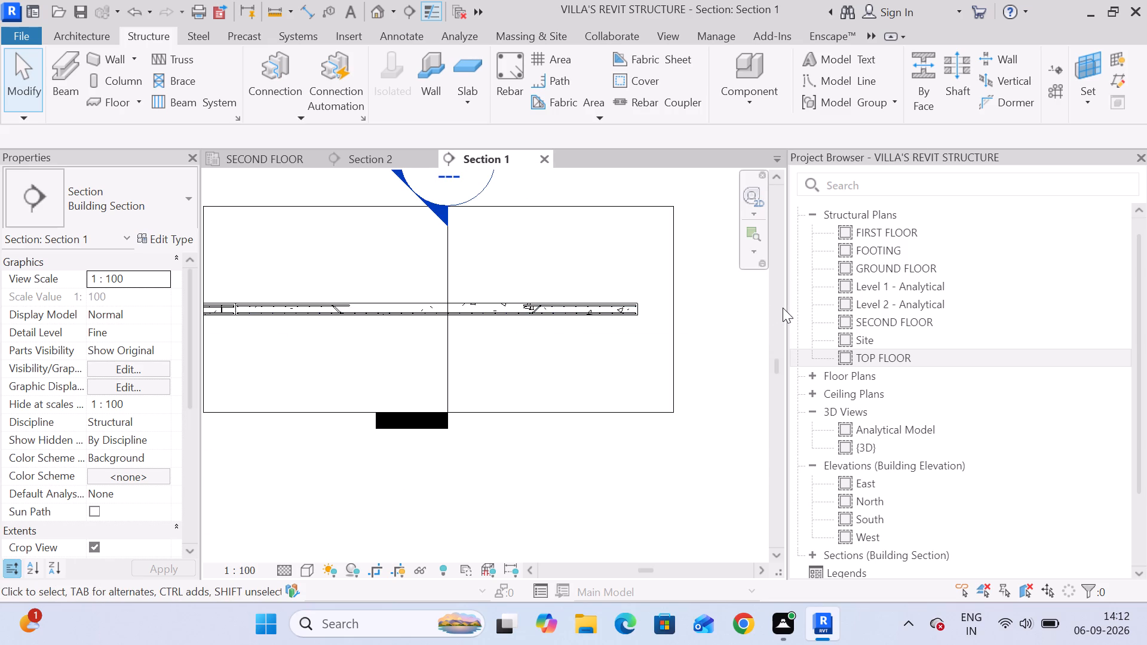
drag(785, 303, 918, 302)
drag(788, 308, 950, 309)
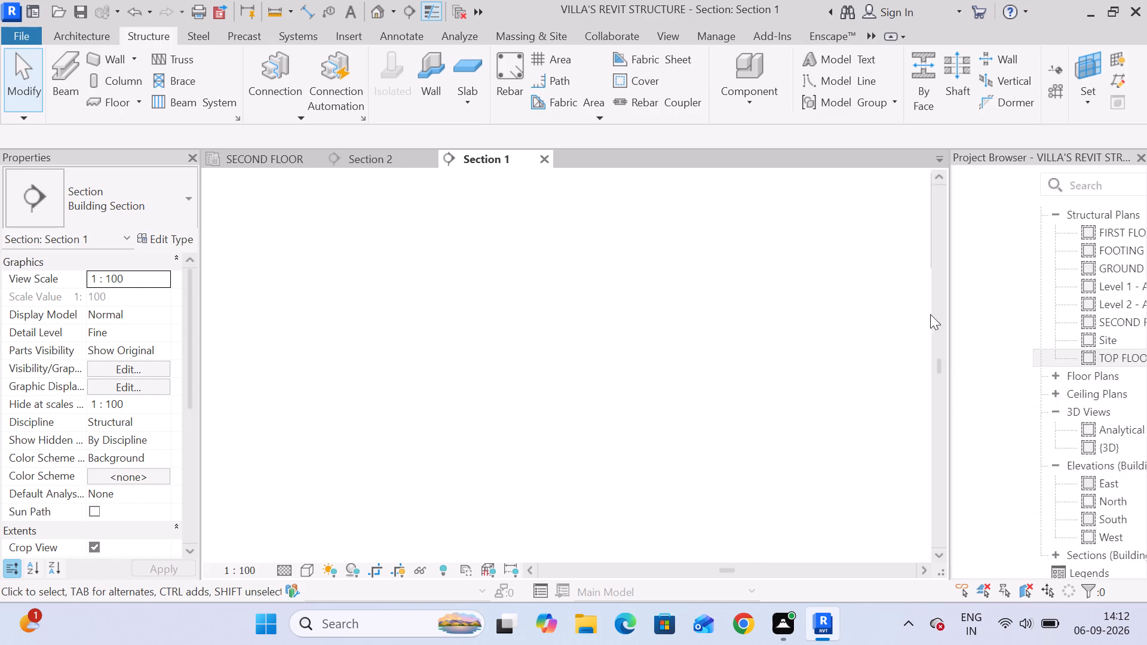
middle_drag(623, 331, 752, 314)
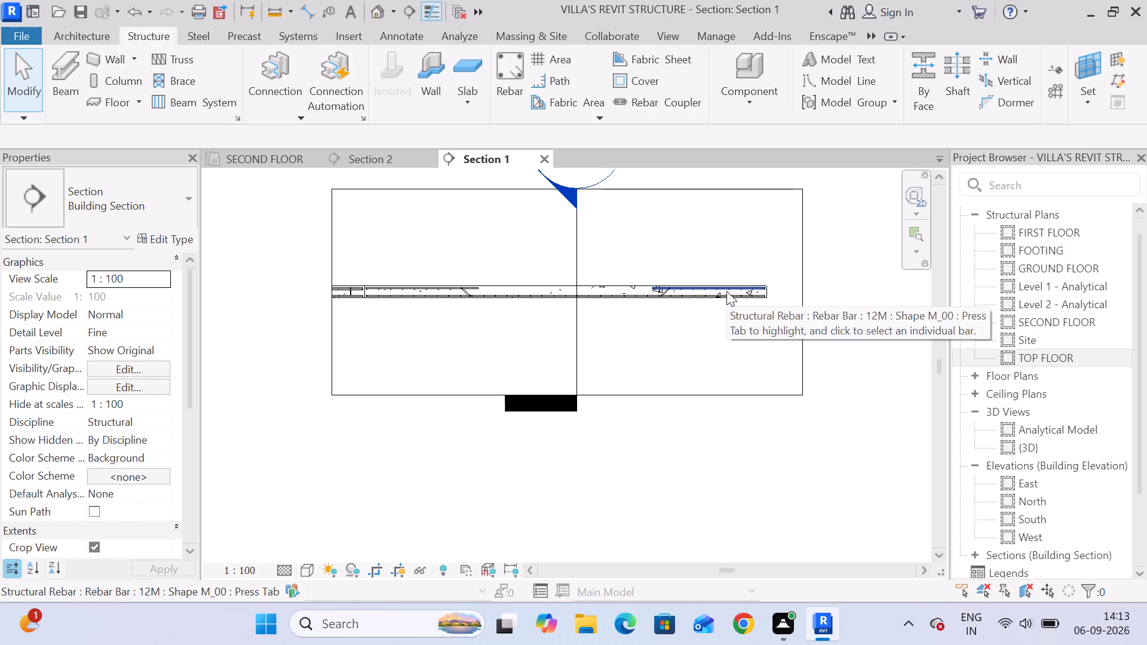
scroll(452, 284, up, 4)
scroll(501, 296, up, 5)
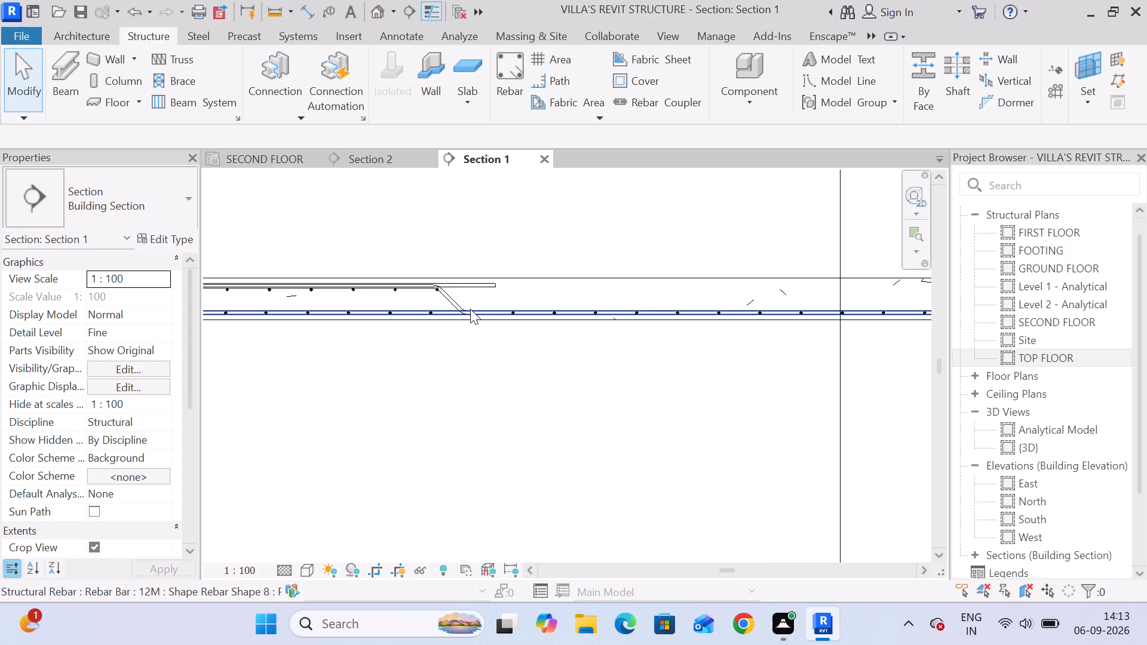
scroll(467, 298, down, 4)
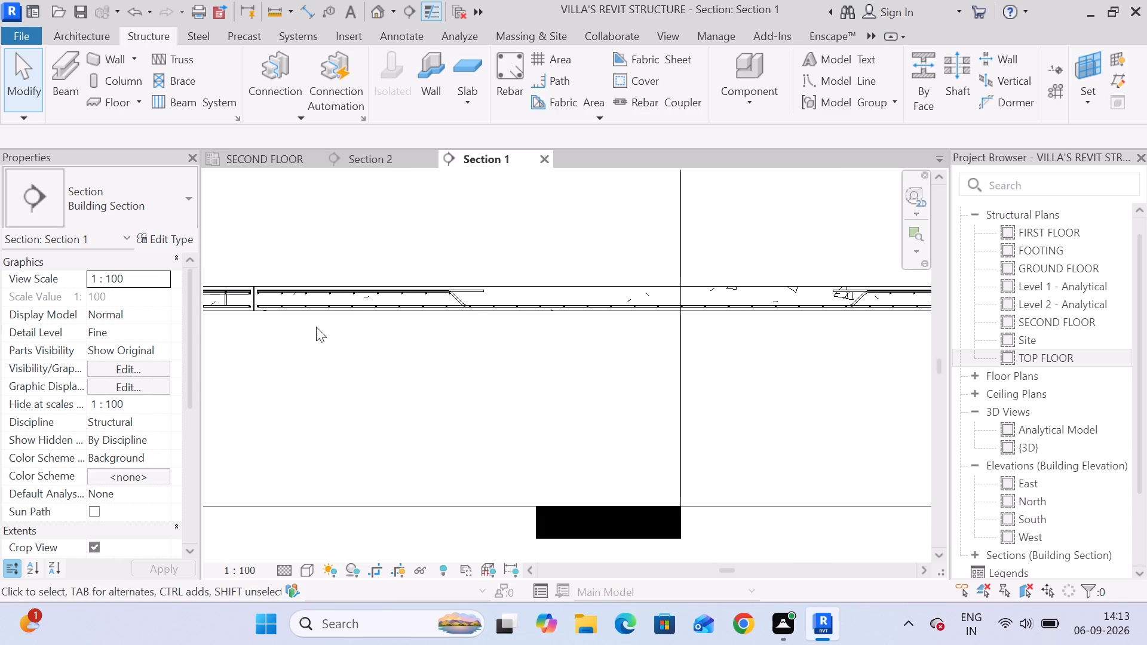
scroll(275, 315, up, 4)
scroll(740, 274, down, 5)
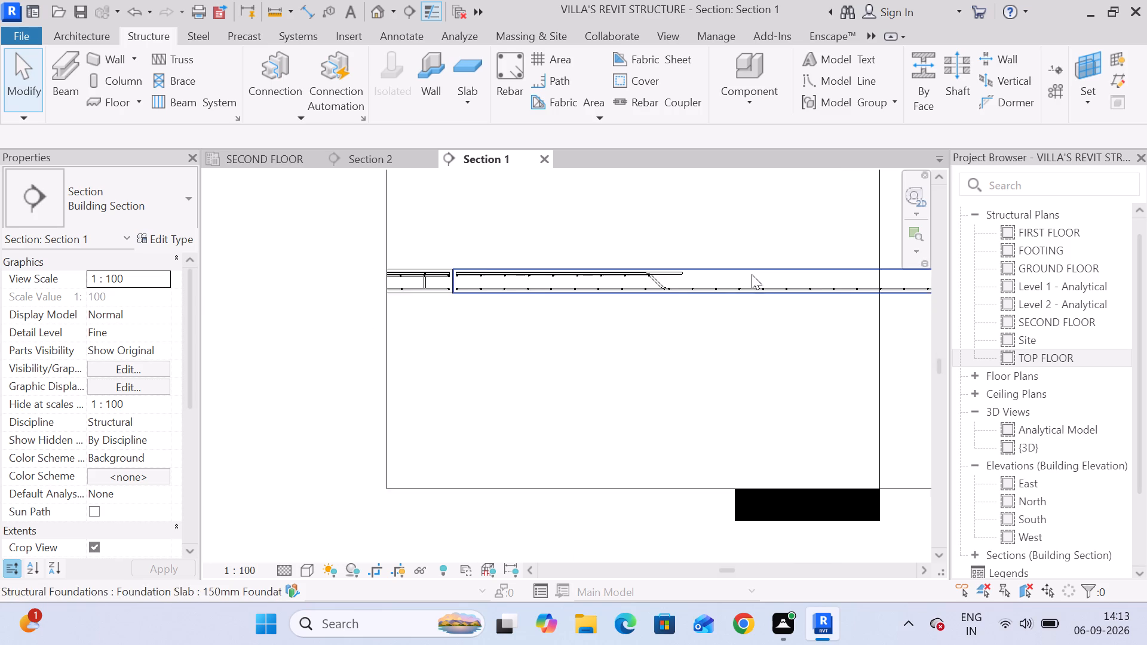
middle_drag(752, 274, 480, 278)
click(740, 284)
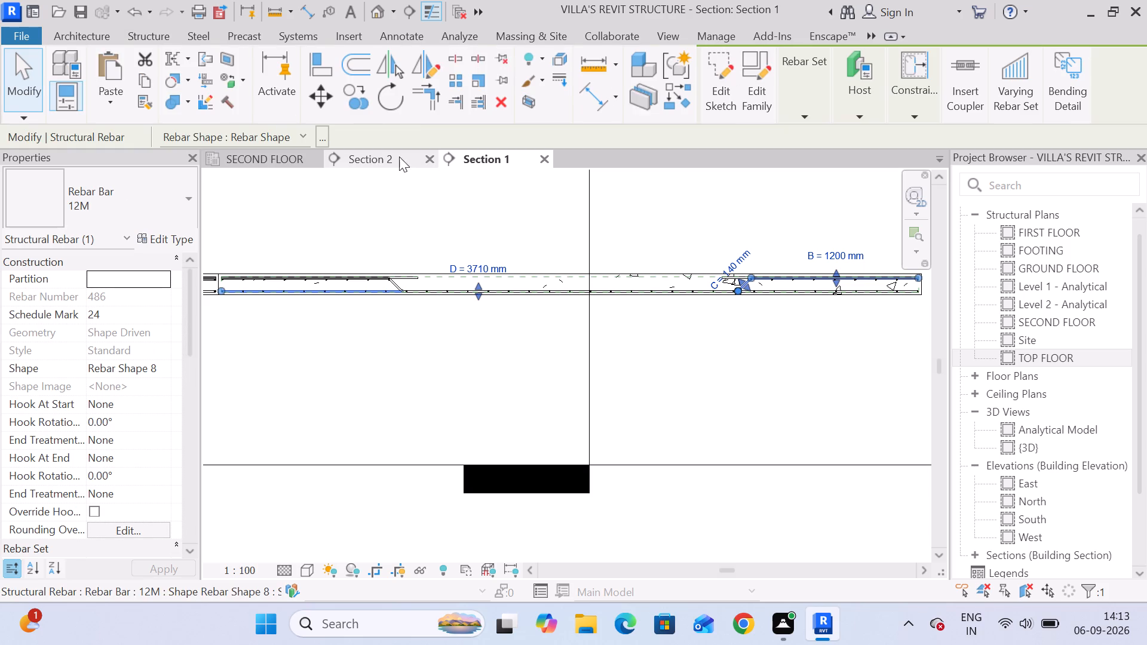
Examine the bent slab bars in Section 2 across both bottom-row panels and compare them with those in Section 1.
click(374, 156)
scroll(796, 368, down, 3)
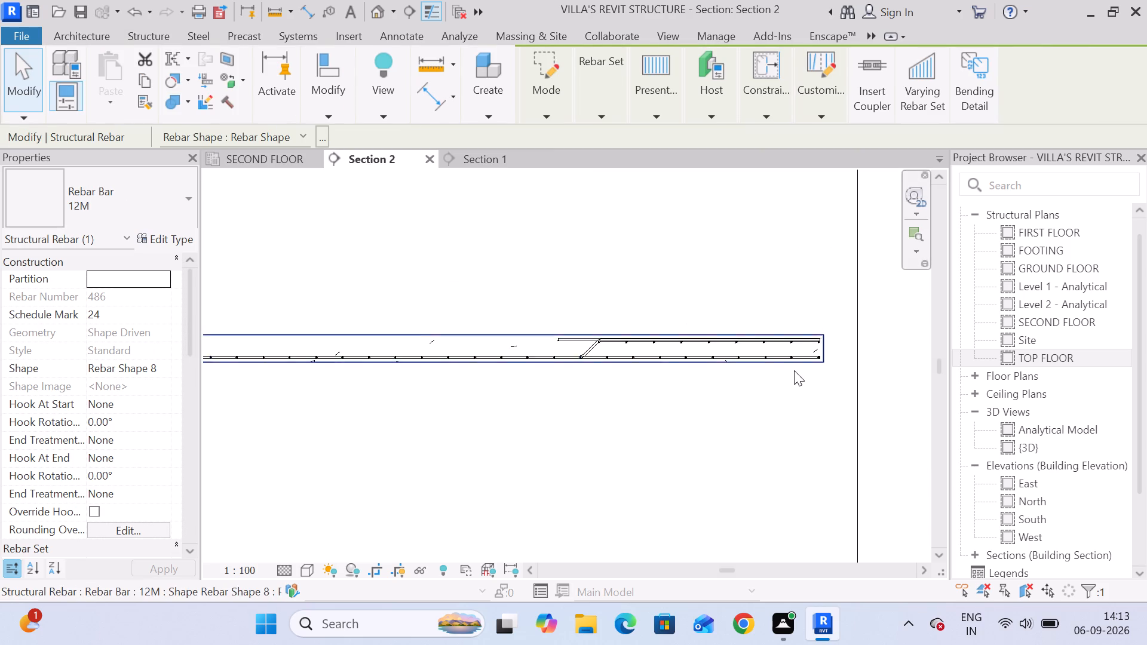
scroll(794, 370, down, 2)
middle_drag(419, 398, 588, 351)
middle_drag(452, 346, 775, 345)
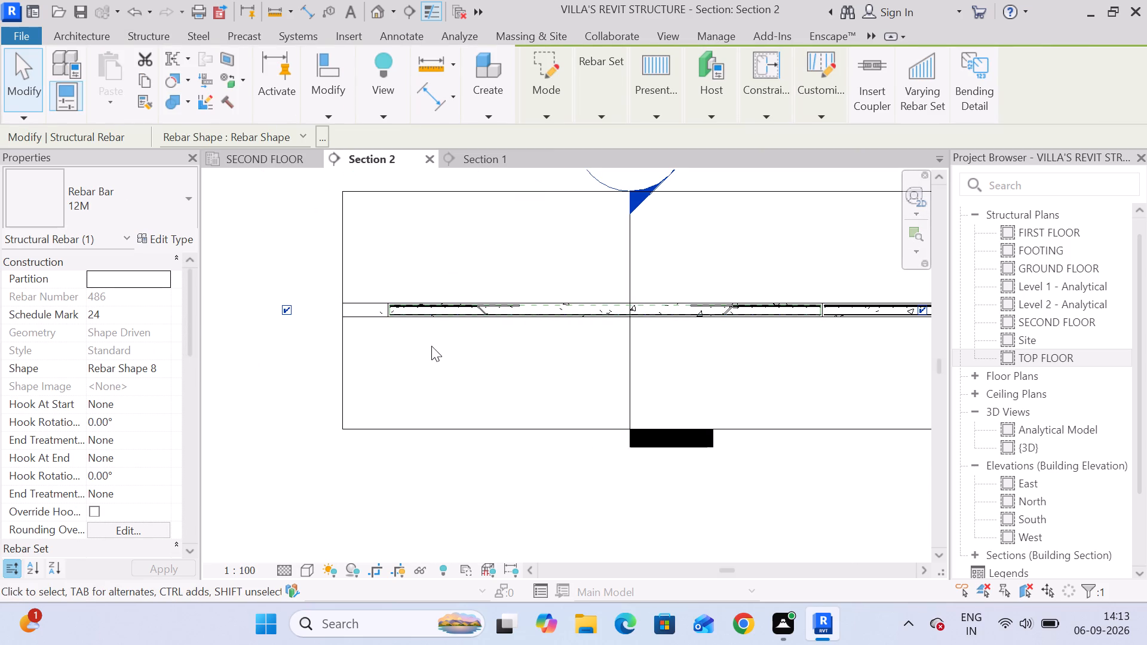
middle_drag(741, 328, 363, 308)
middle_drag(726, 314, 556, 321)
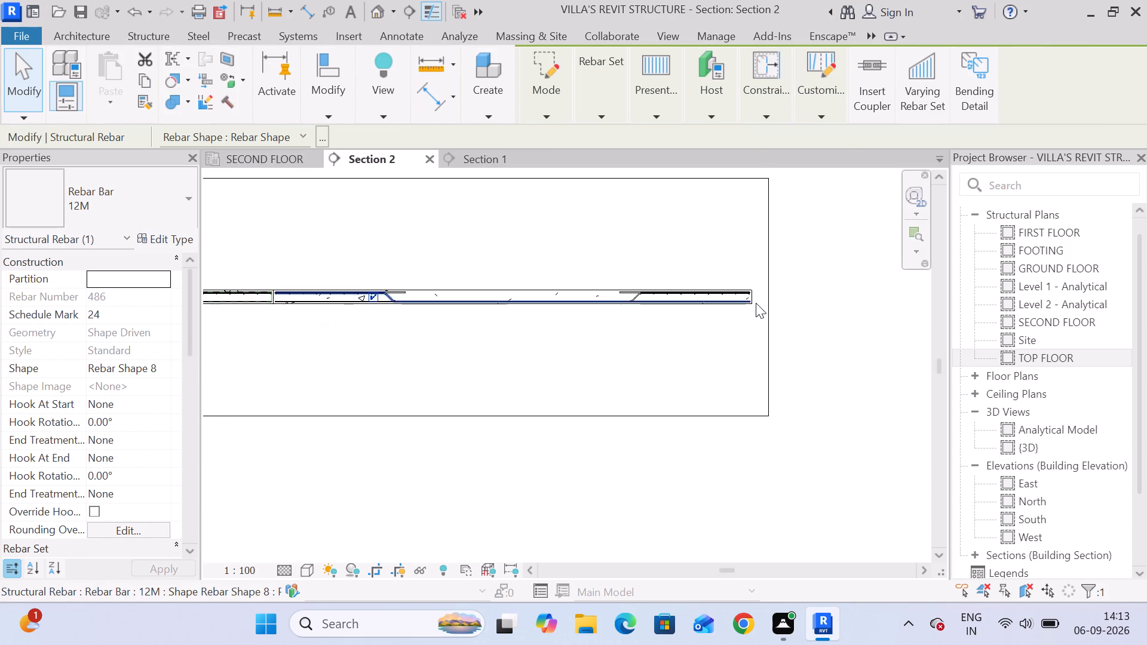
scroll(756, 303, up, 3)
scroll(704, 325, up, 4)
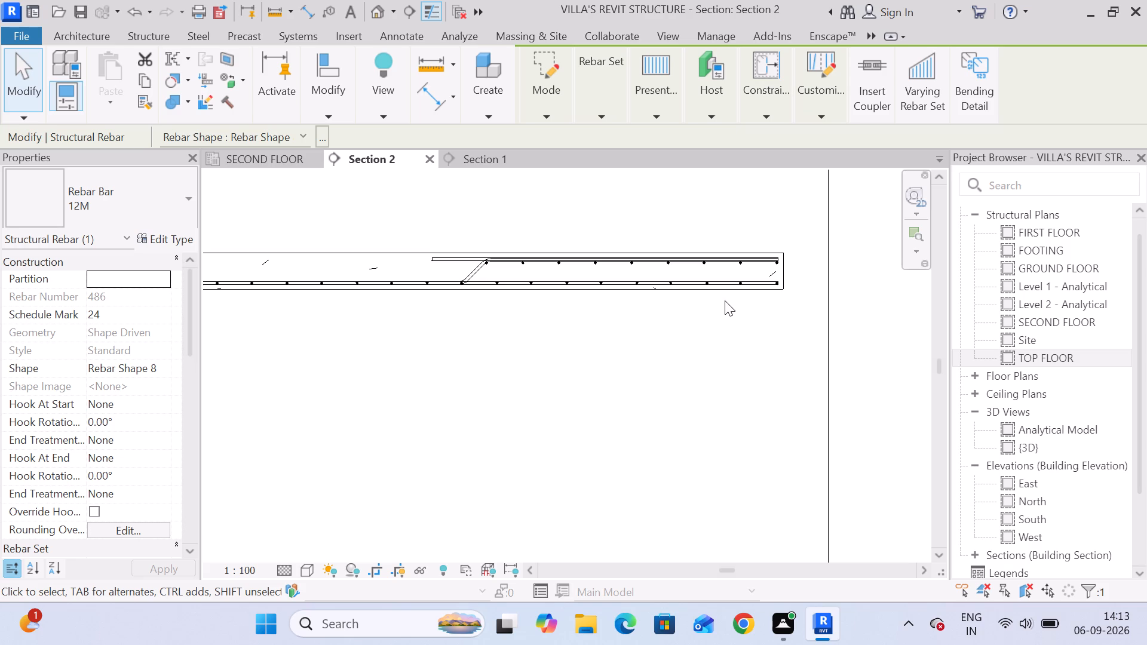
click(473, 272)
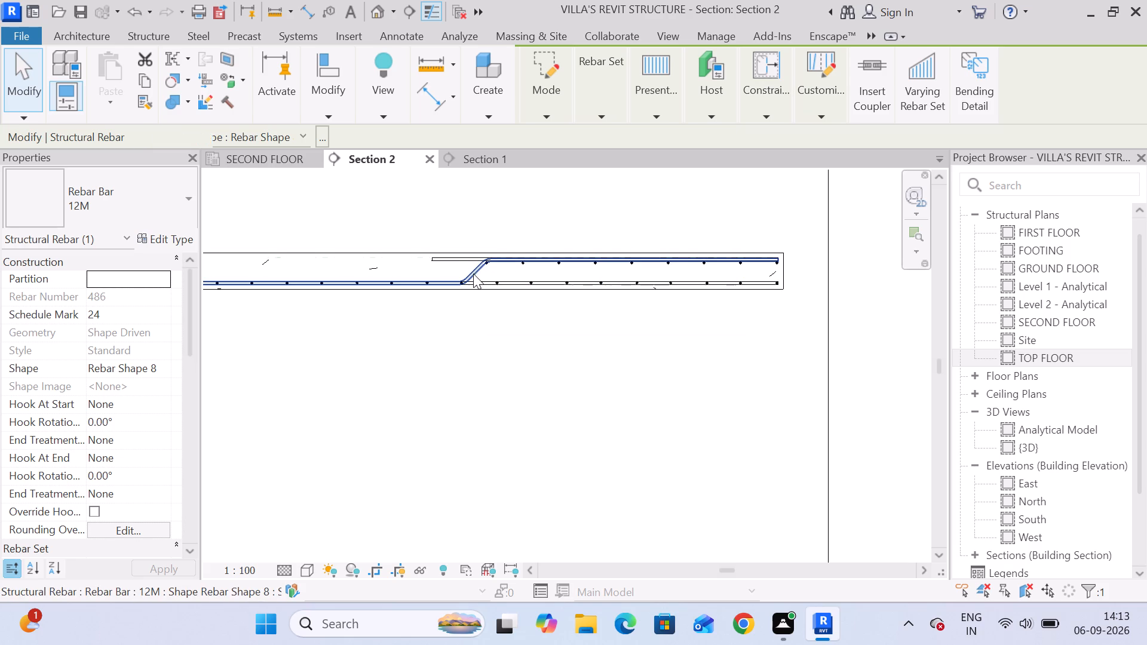
click(485, 153)
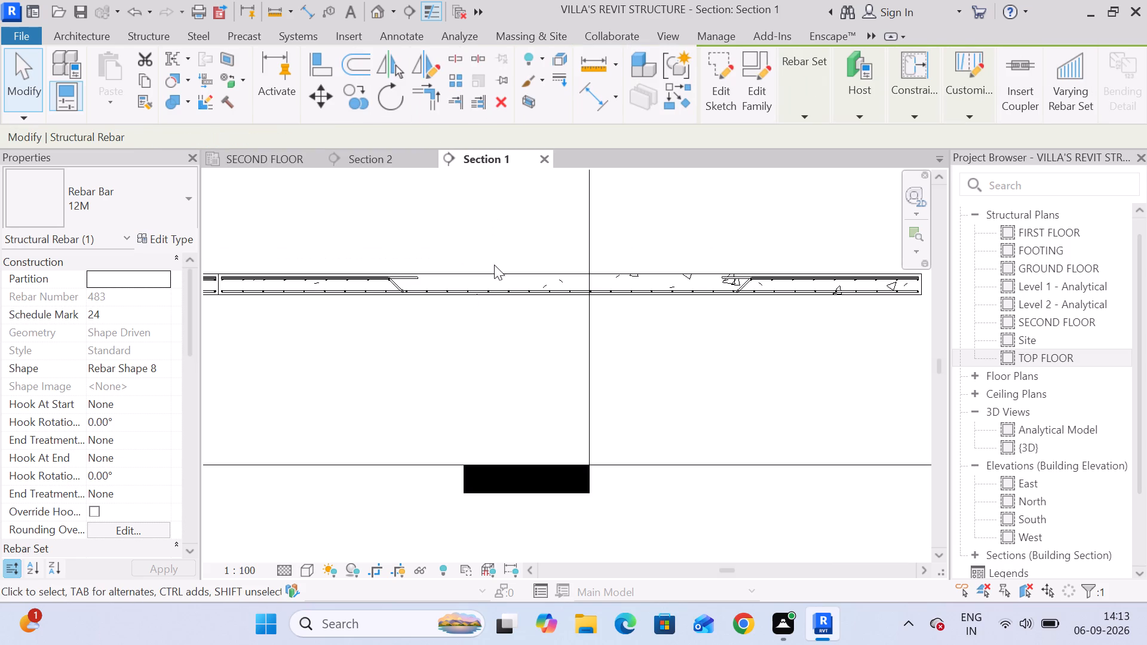
scroll(749, 327, down, 5)
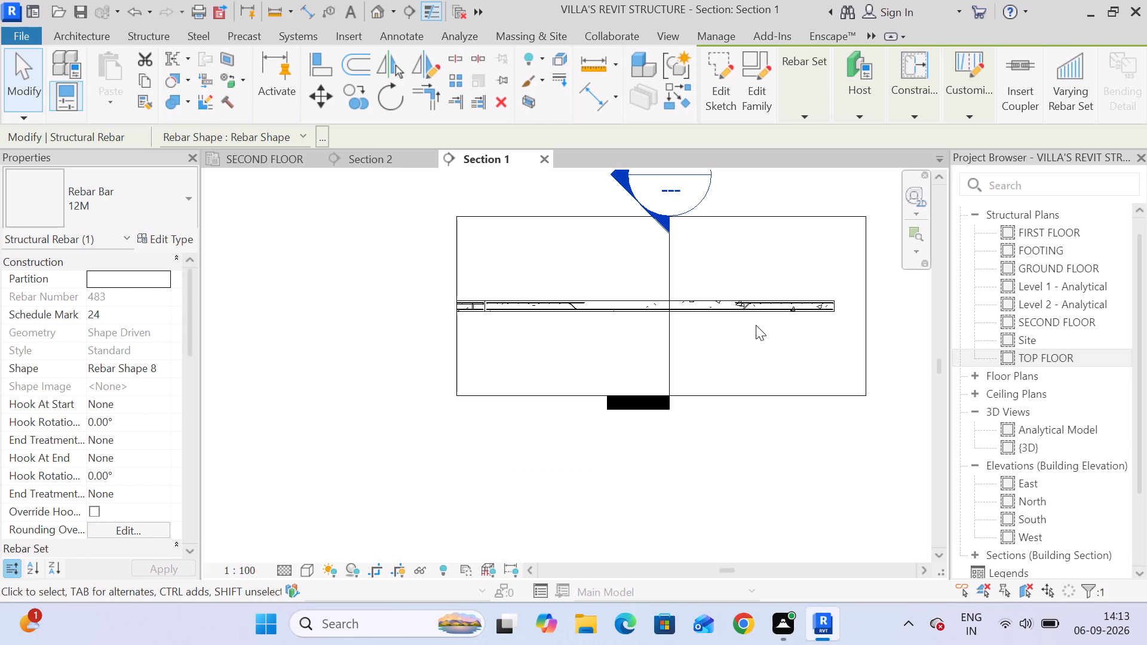
scroll(765, 306, up, 4)
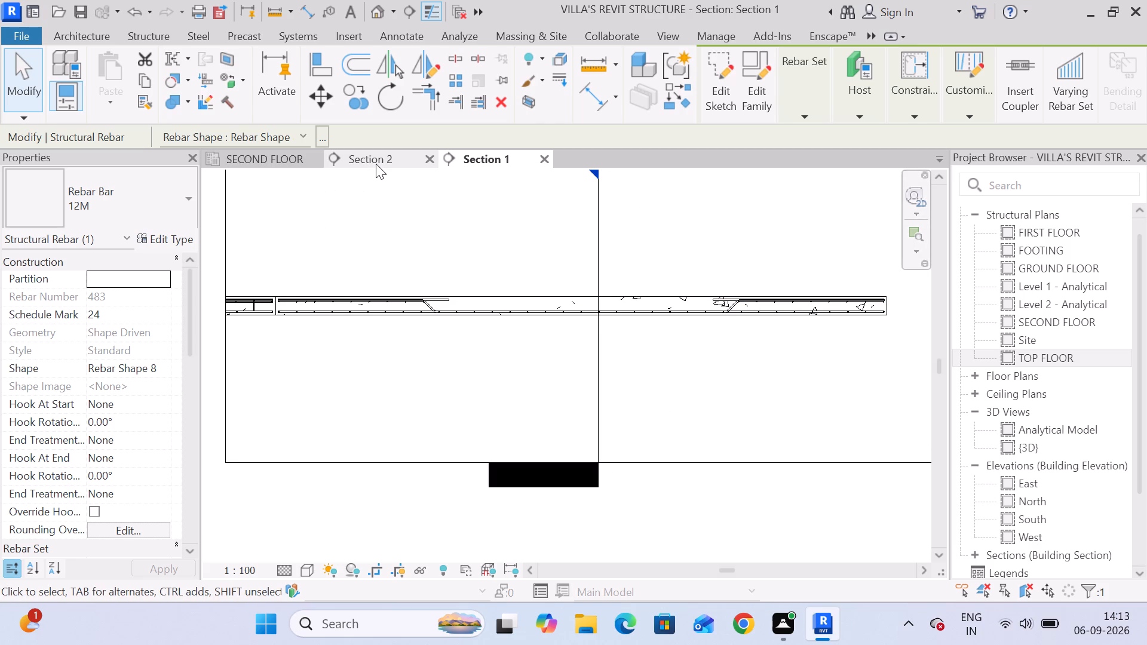
On the second floor plan, shorten Section 2's crop extent so it ends just past the bottom row's middle panel.
click(283, 164)
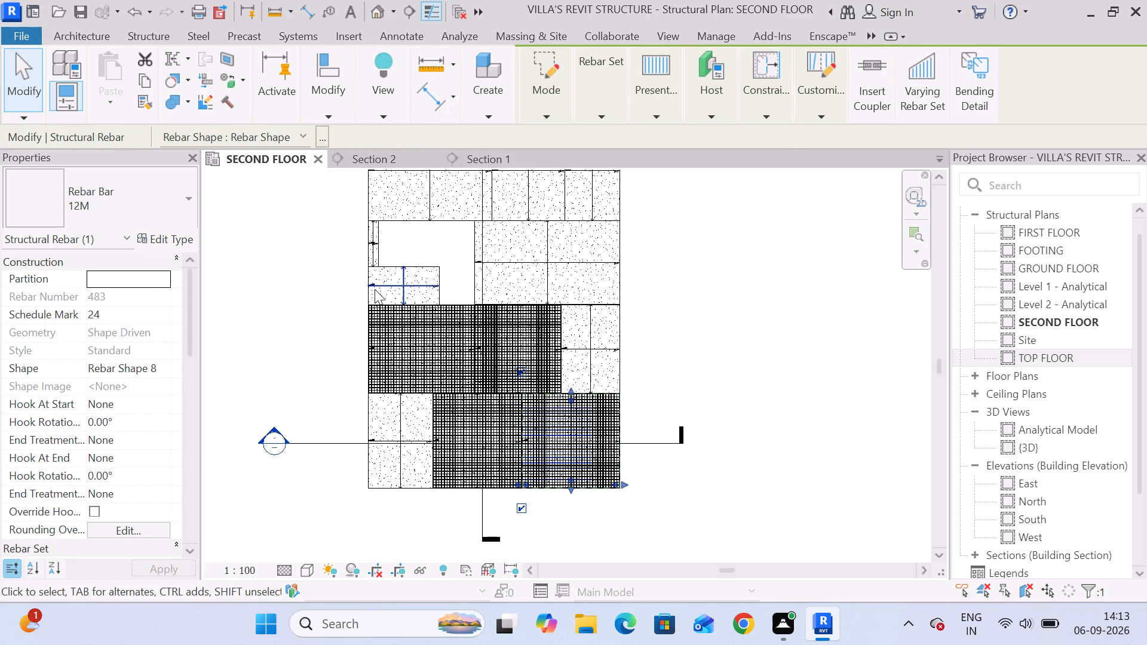
scroll(665, 497, up, 4)
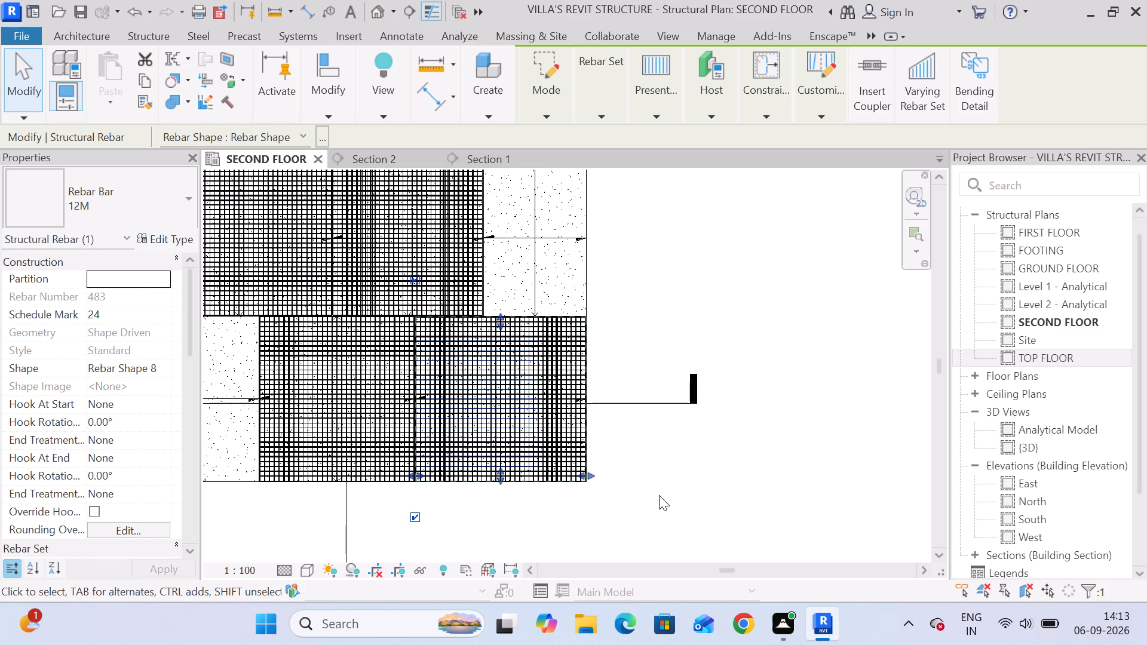
click(660, 492)
middle_drag(618, 479, 805, 400)
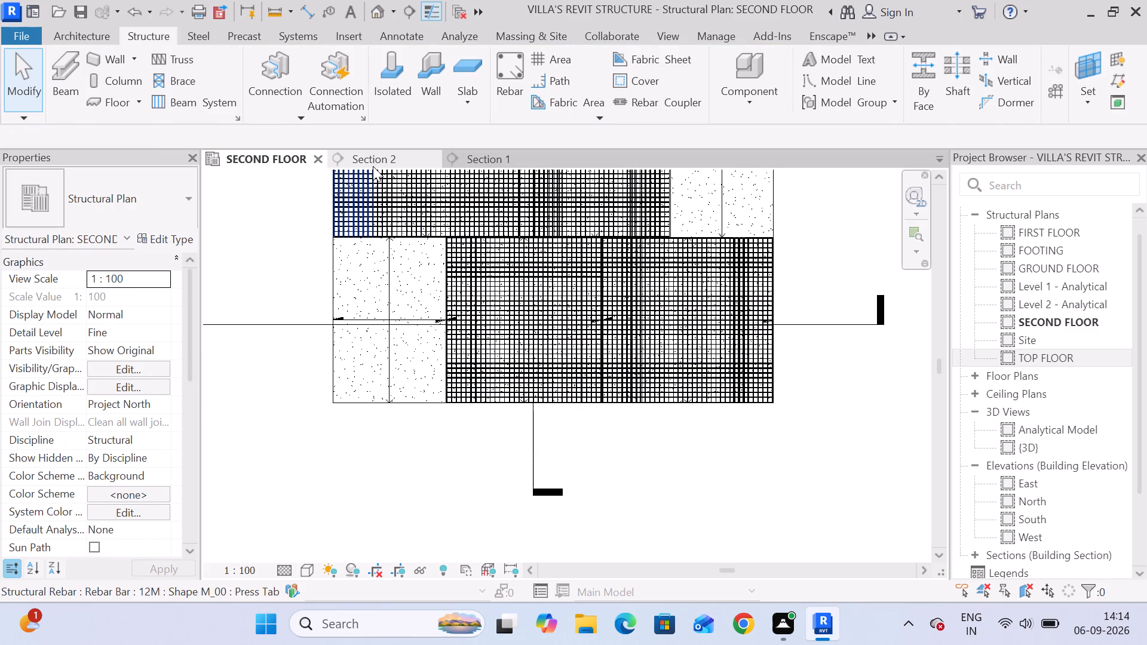
click(840, 325)
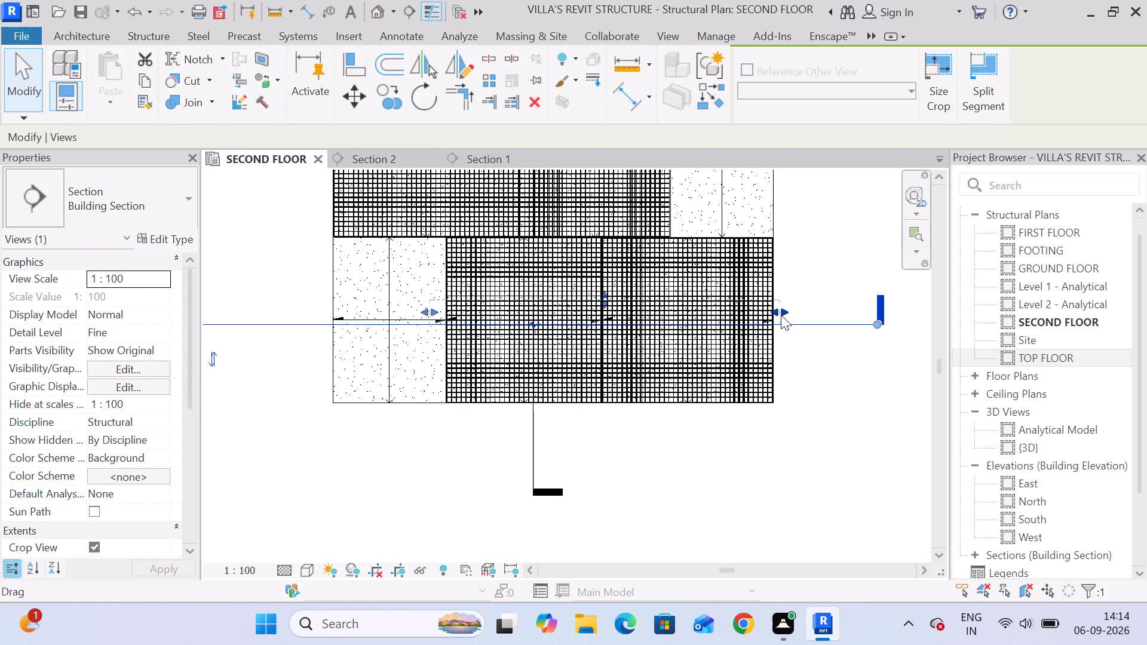
drag(781, 315, 611, 315)
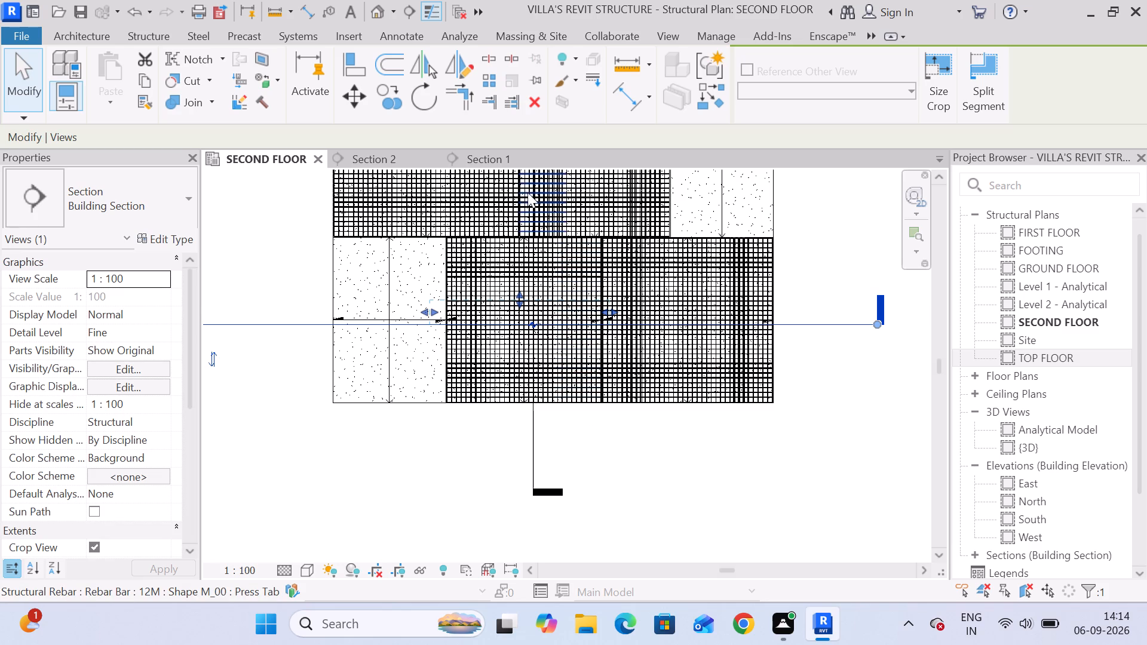
click(494, 153)
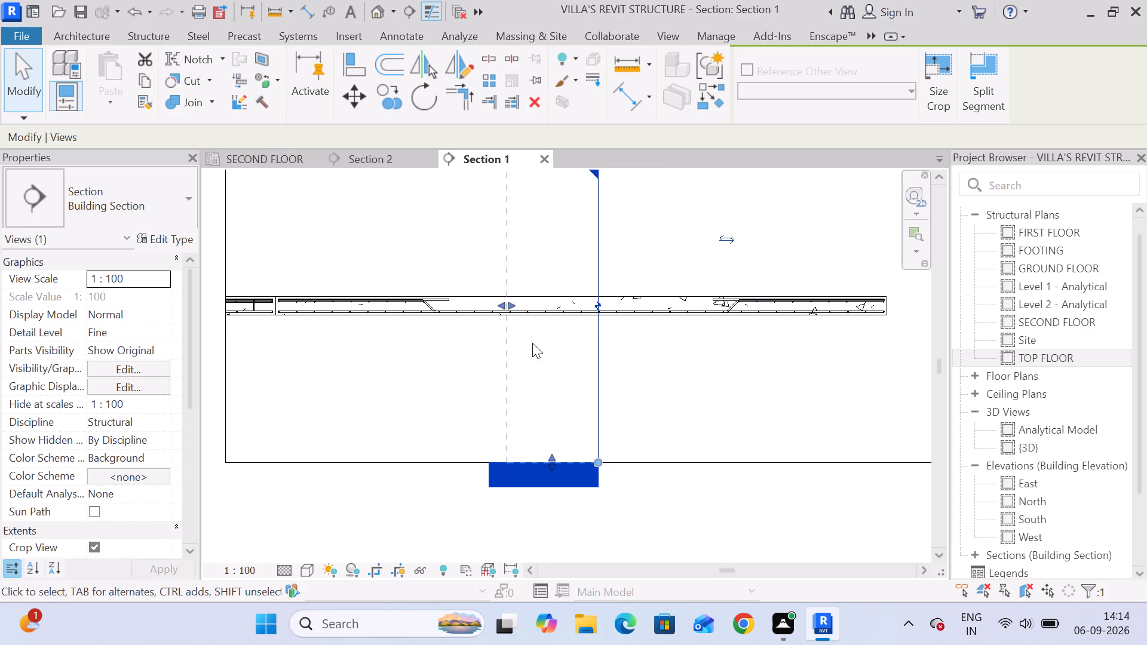
click(532, 343)
In Section 2, lengthen top segment D of the bent bar at the middle panel's outer end to 1200 mm.
click(372, 161)
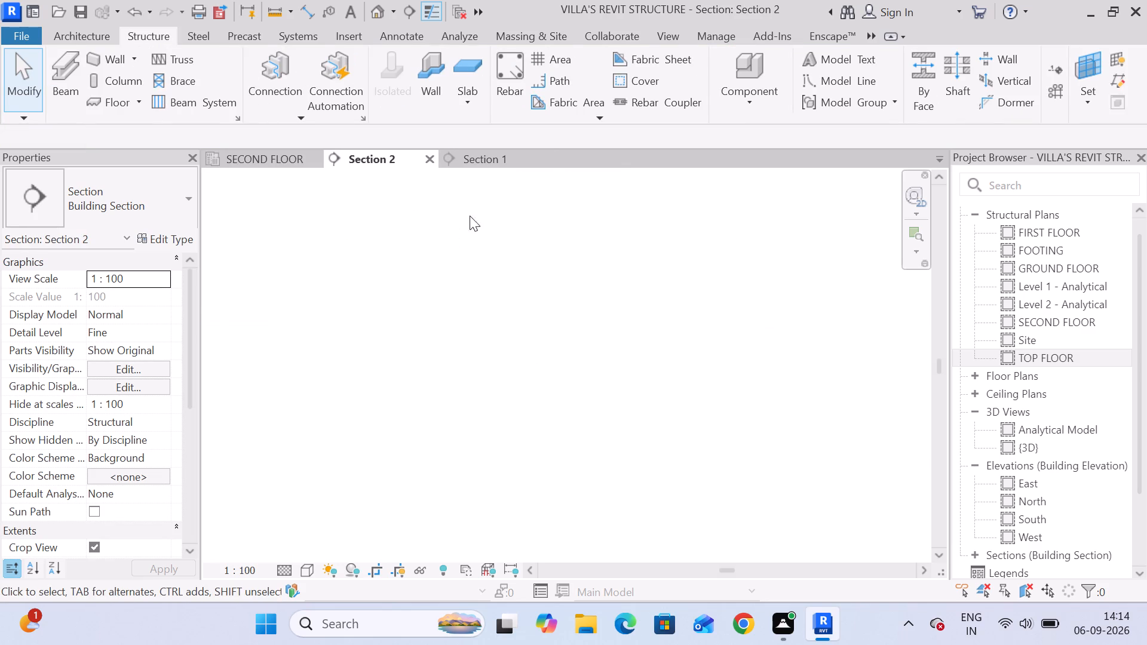
scroll(501, 296, down, 18)
scroll(374, 306, up, 2)
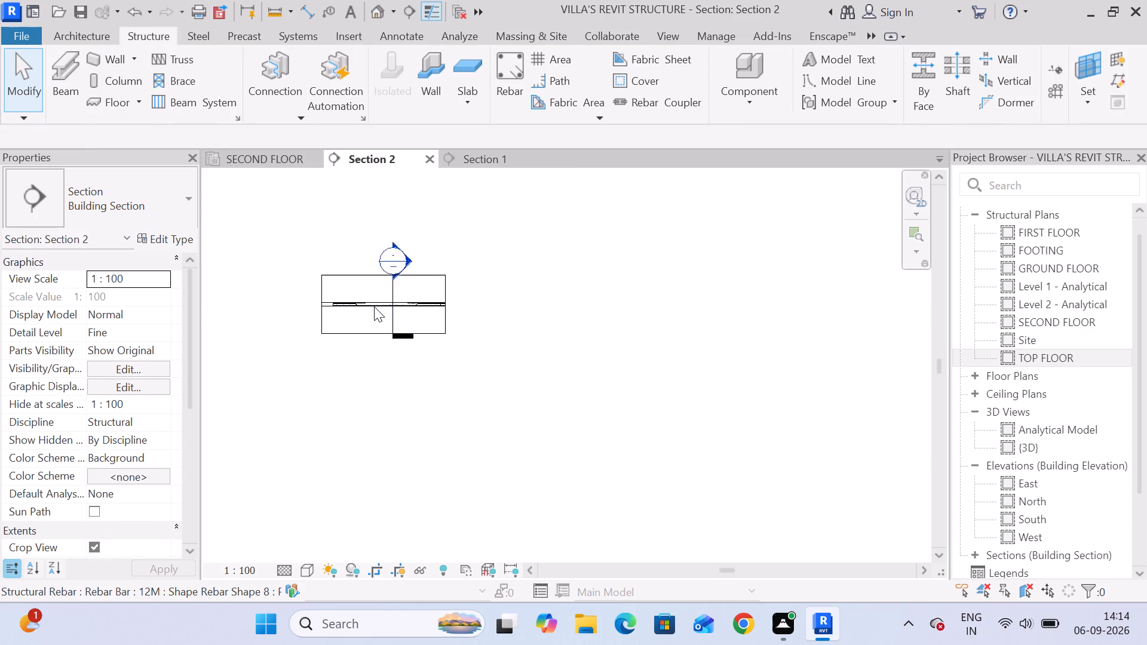
scroll(374, 306, up, 10)
middle_drag(374, 307, 606, 318)
scroll(797, 318, up, 1)
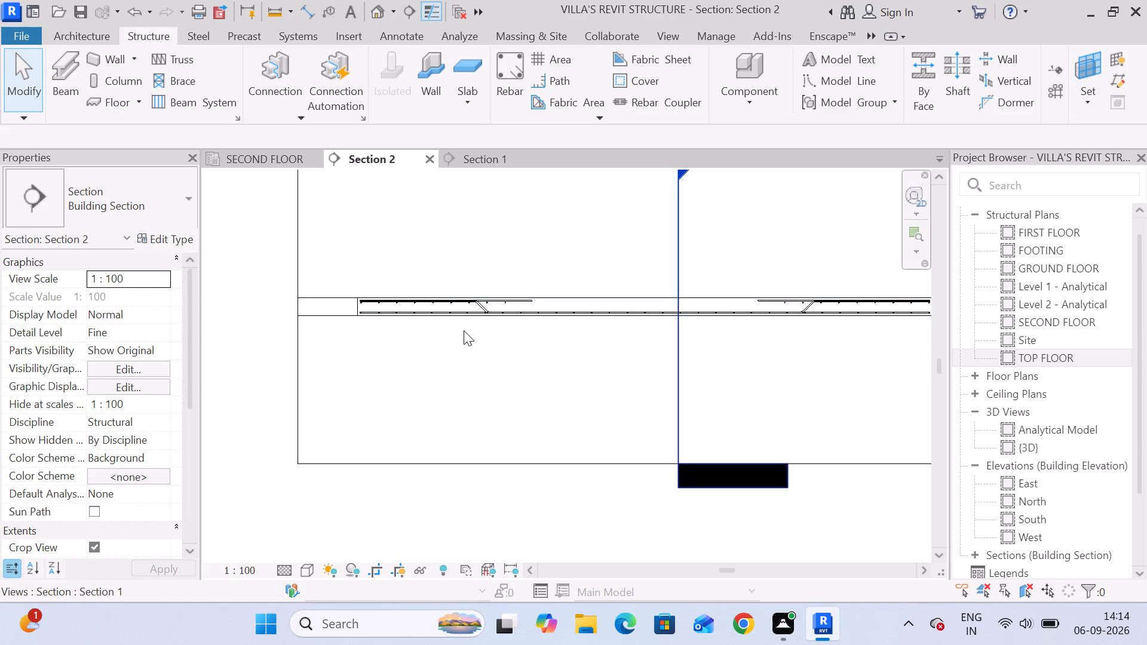
scroll(466, 327, up, 4)
scroll(677, 328, down, 3)
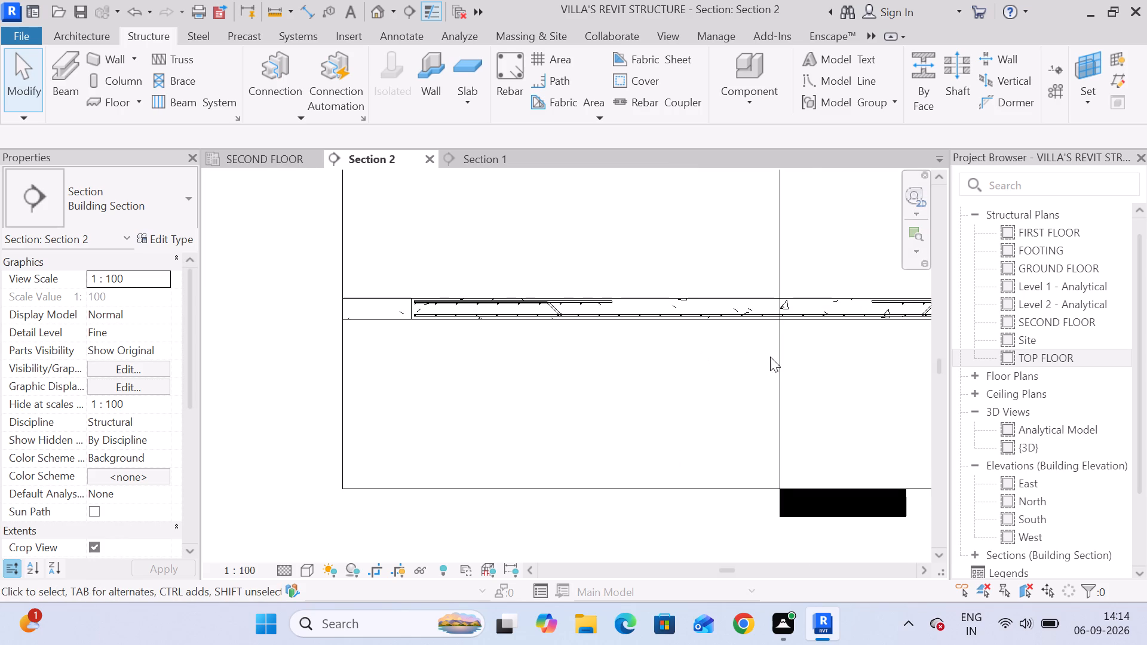
middle_drag(770, 357, 710, 355)
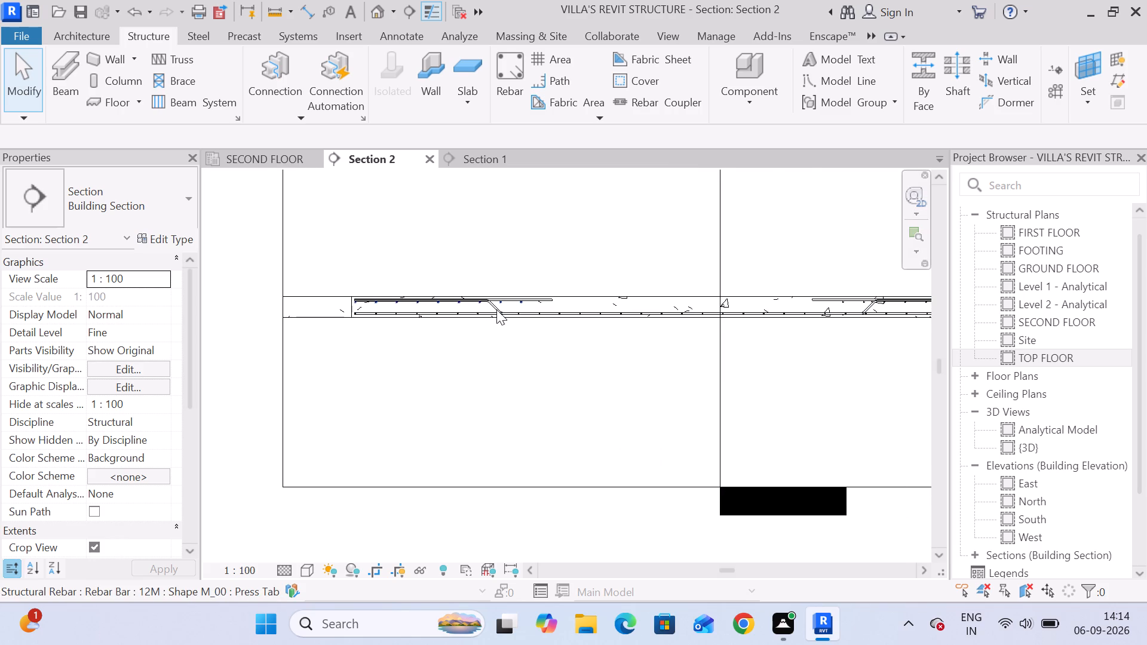
scroll(496, 309, up, 7)
click(490, 307)
scroll(532, 322, down, 6)
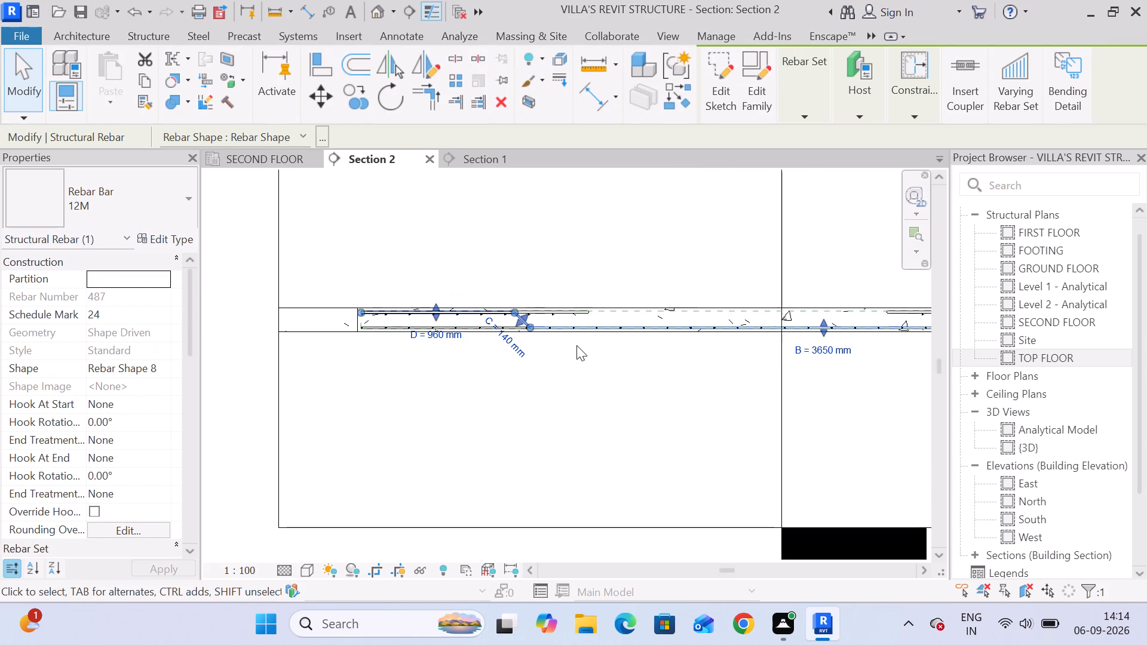
middle_drag(671, 363, 584, 346)
scroll(447, 294, up, 2)
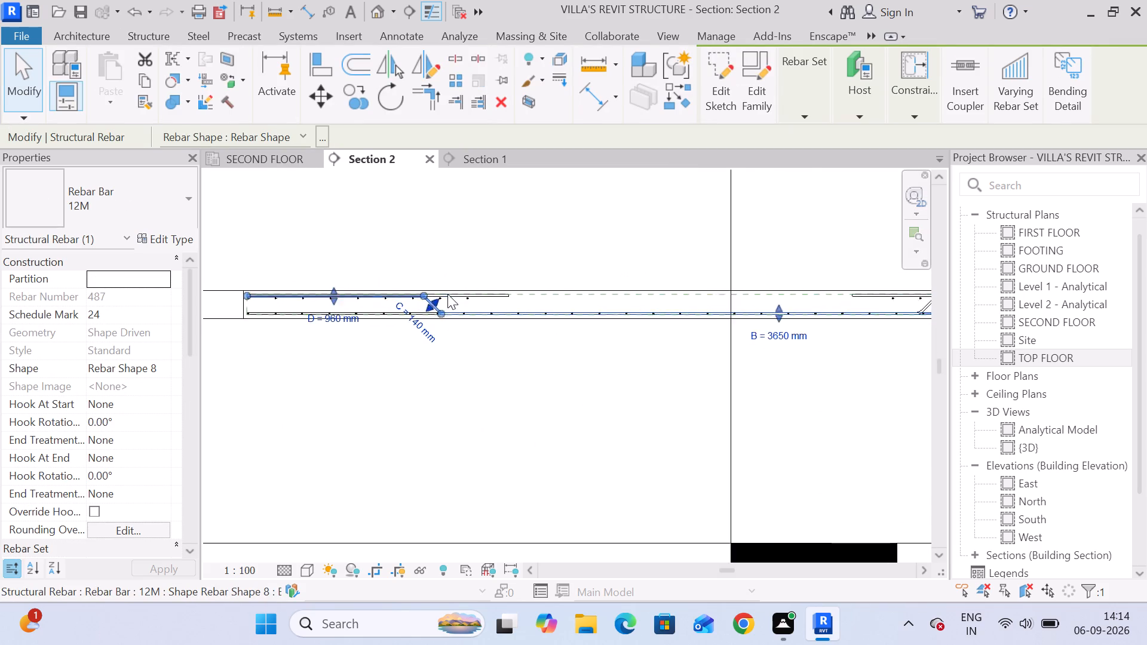
drag(430, 304, 470, 297)
scroll(475, 315, up, 3)
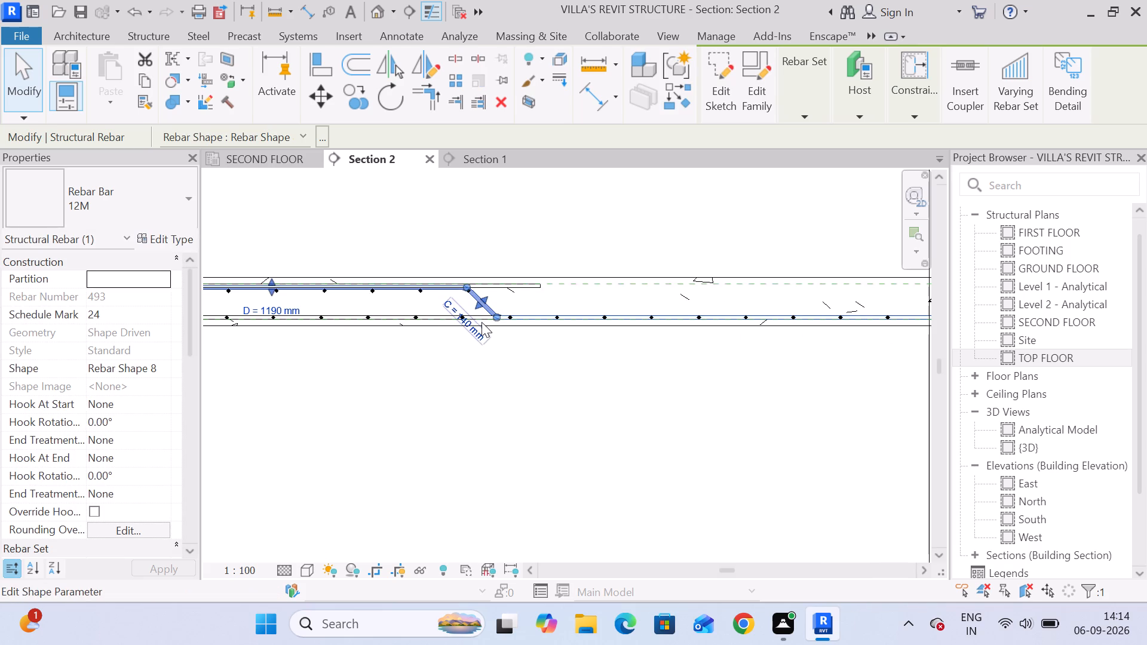
middle_drag(510, 360, 542, 347)
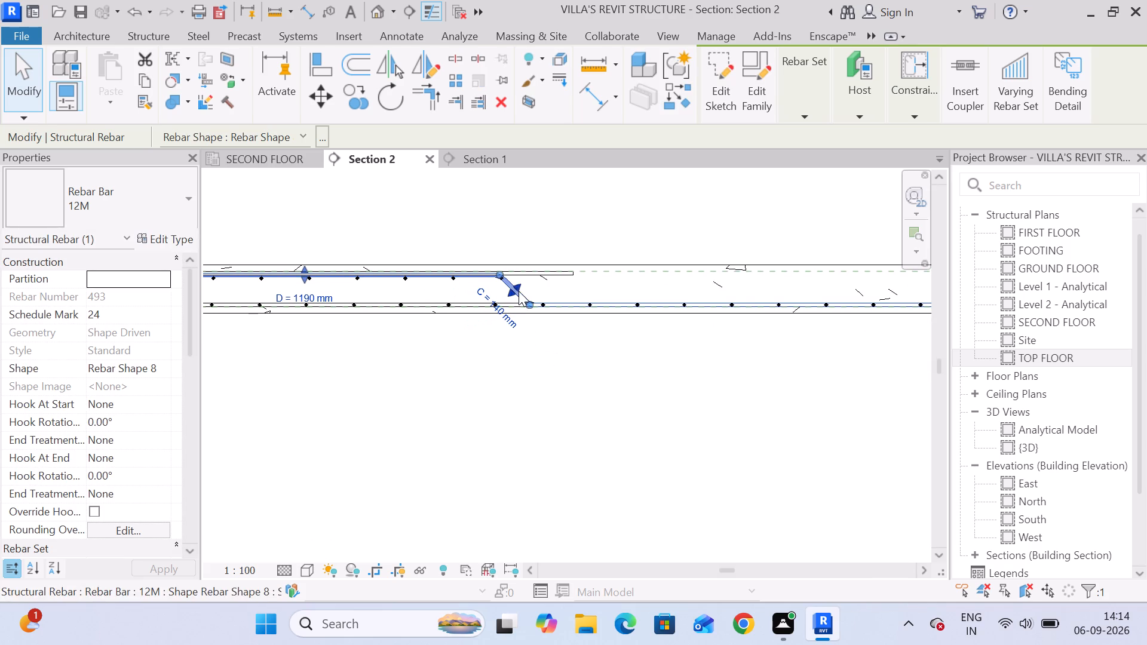
click(519, 290)
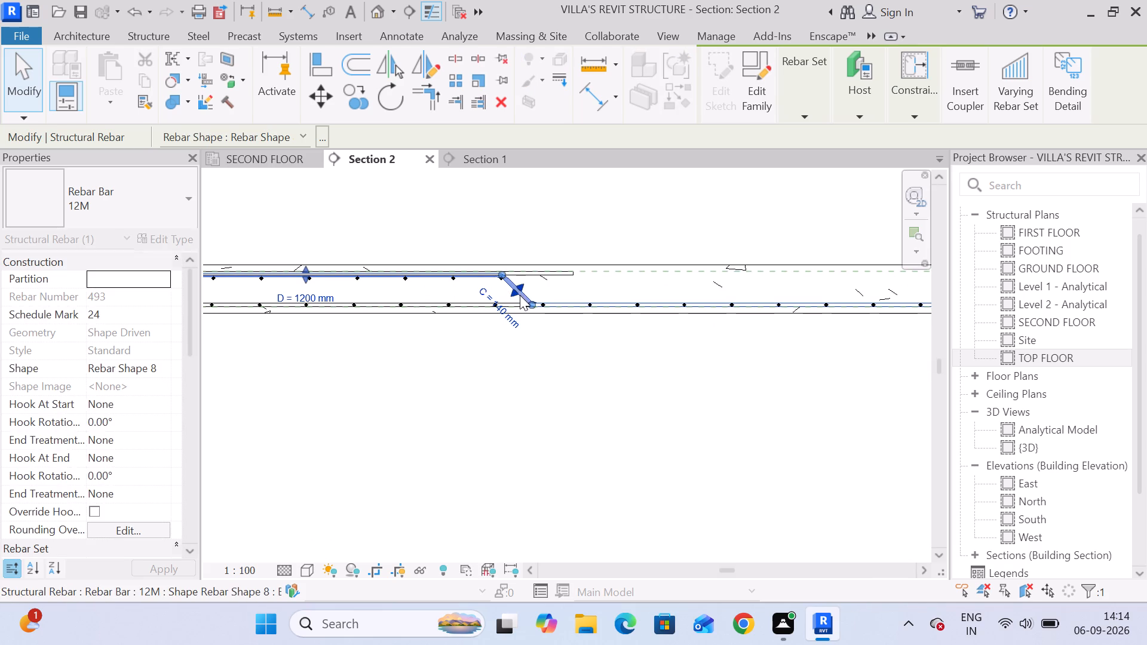
Examine the lengthened bar's bottom segment and its end at the joint with the corner panel.
scroll(706, 351, down, 2)
middle_drag(706, 351, 531, 312)
scroll(585, 316, down, 5)
middle_drag(858, 326, 603, 329)
scroll(602, 329, up, 5)
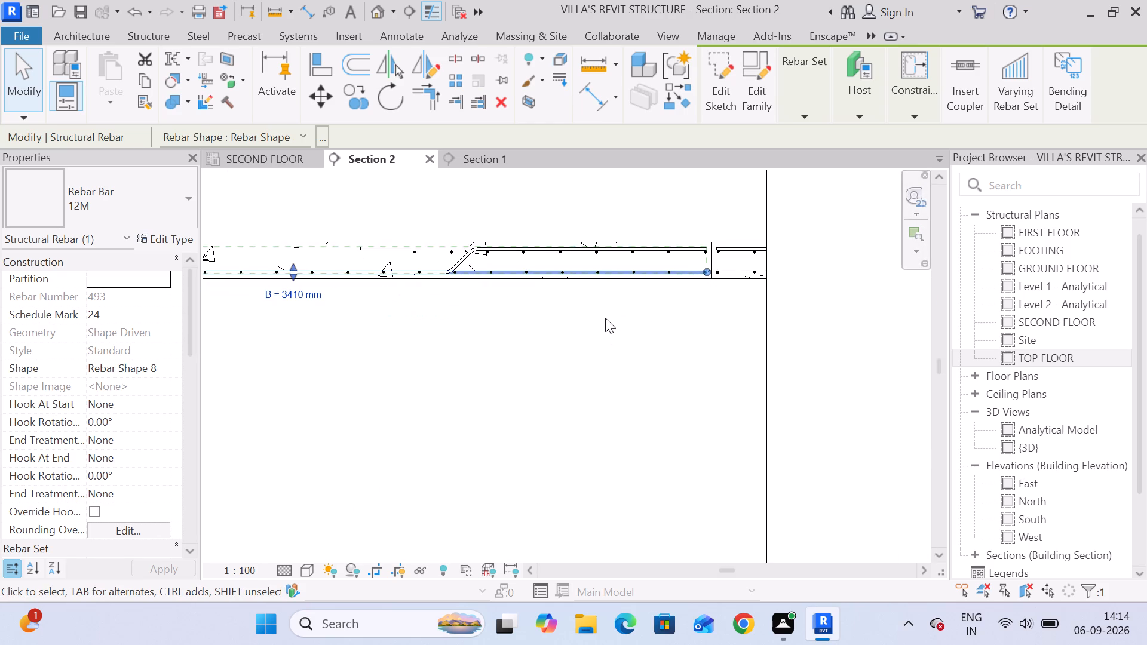
scroll(665, 293, up, 6)
scroll(757, 242, up, 4)
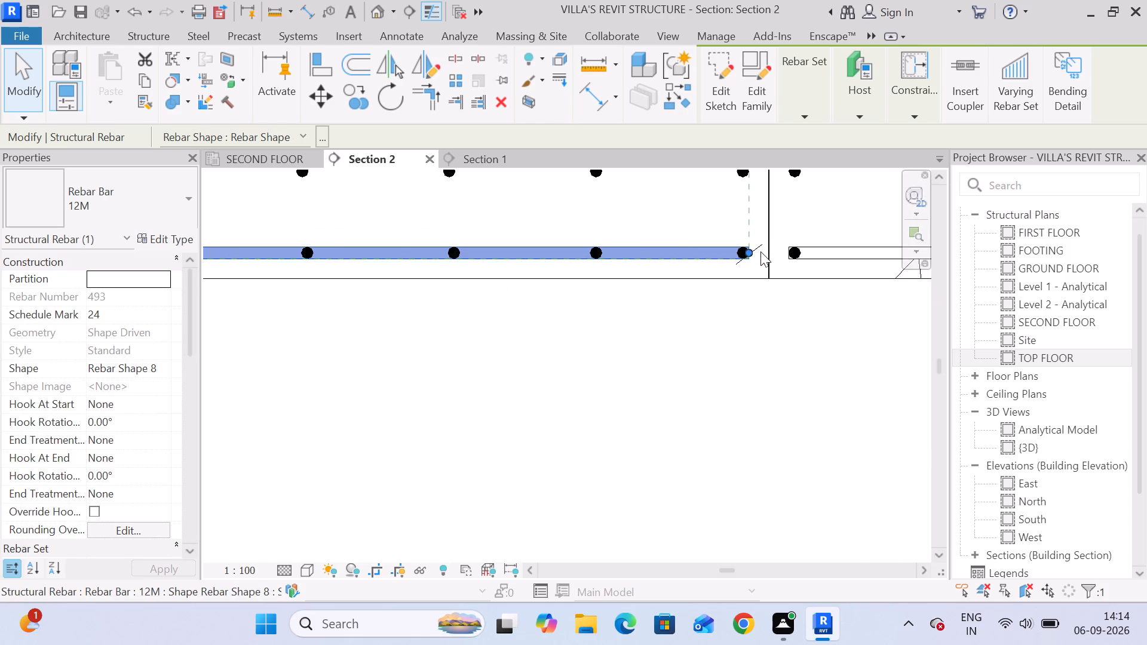
scroll(760, 253, down, 11)
click(490, 357)
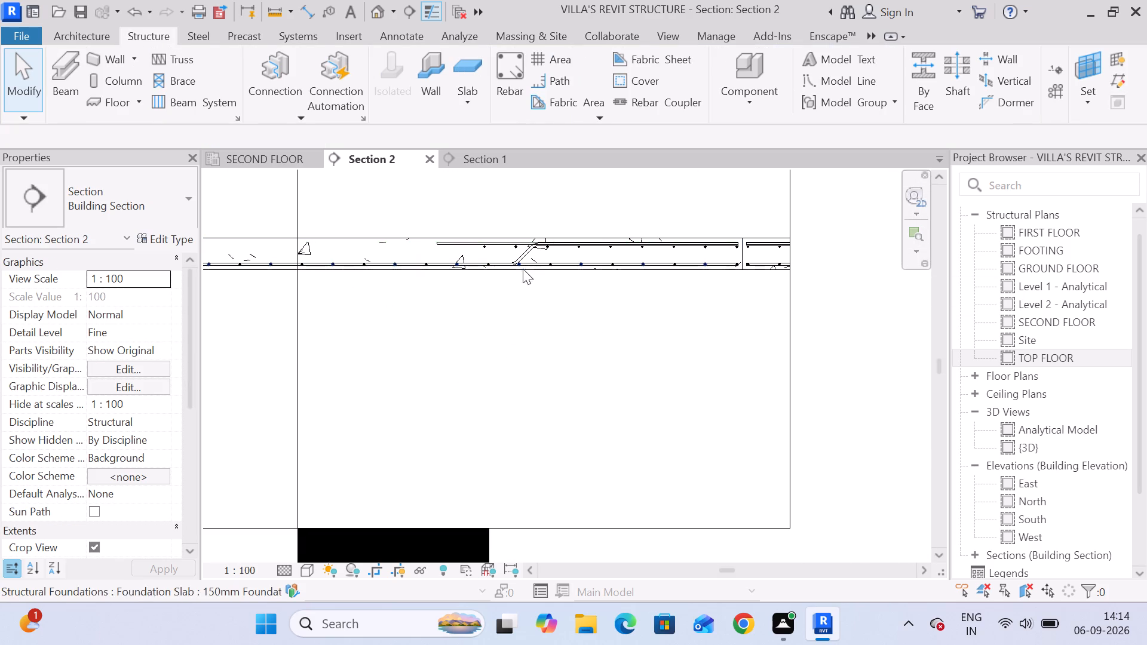
Lengthen top segment D of the opposite bent bar, beside the corner panel joint, to 1200 mm.
click(529, 253)
scroll(530, 256, up, 3)
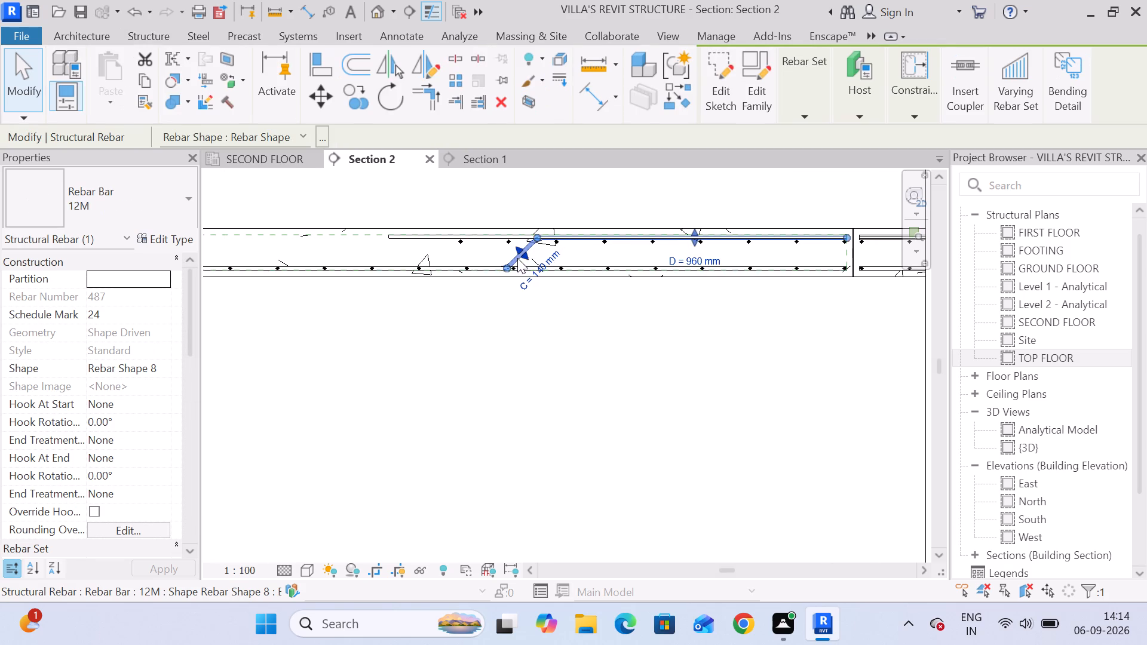
drag(517, 251, 451, 245)
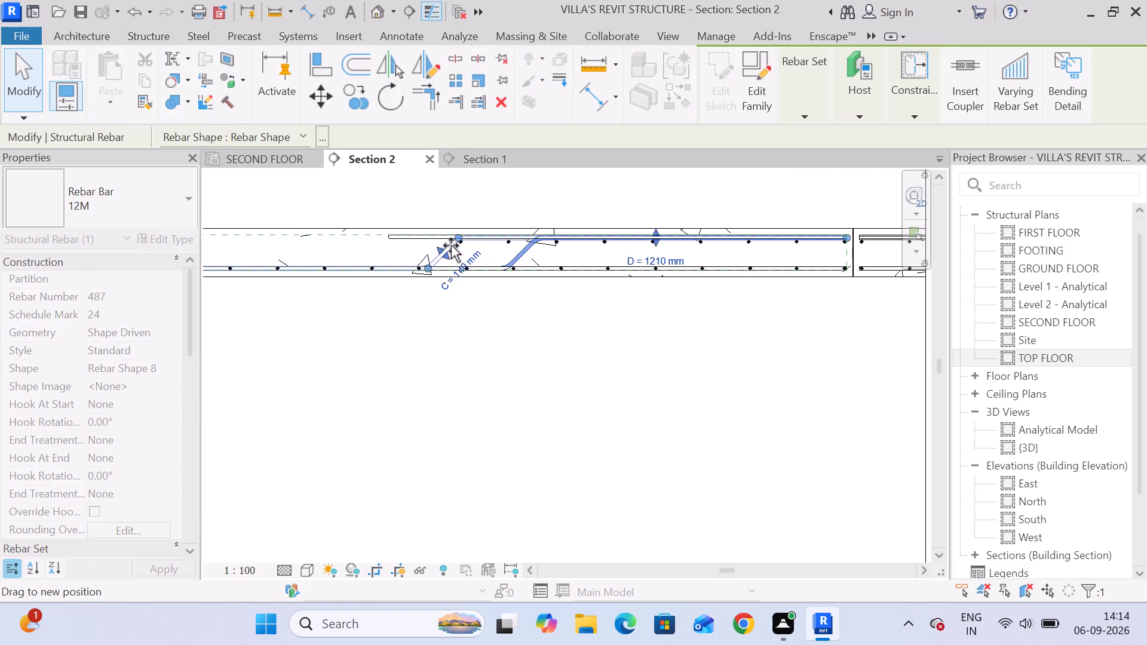
drag(451, 245, 453, 245)
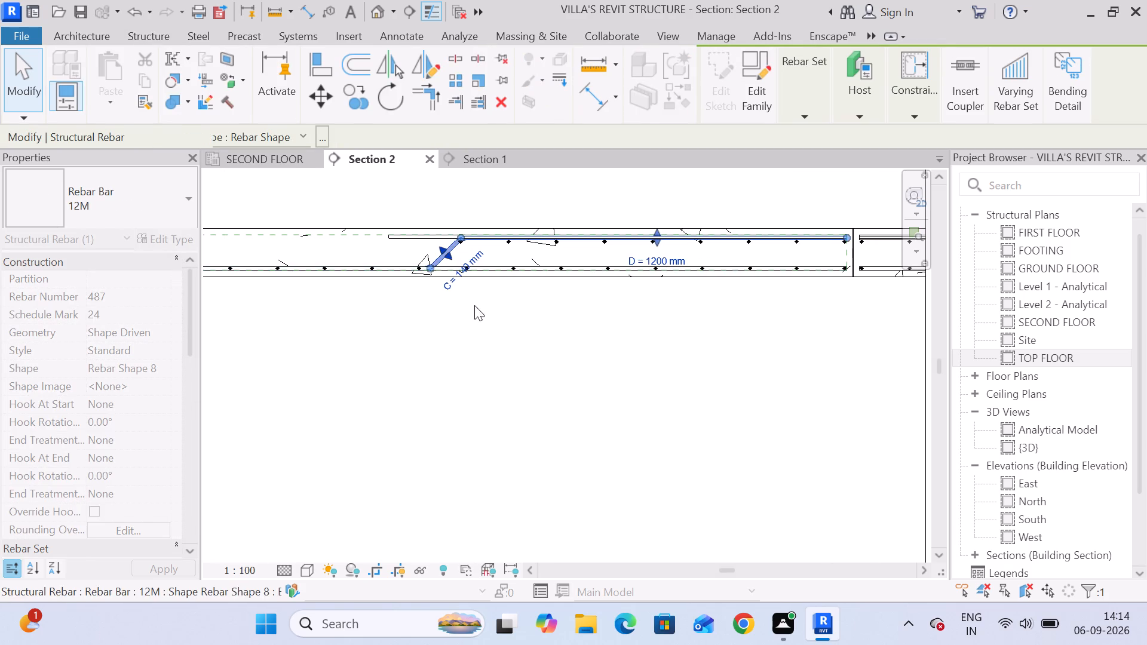
scroll(461, 348, down, 1)
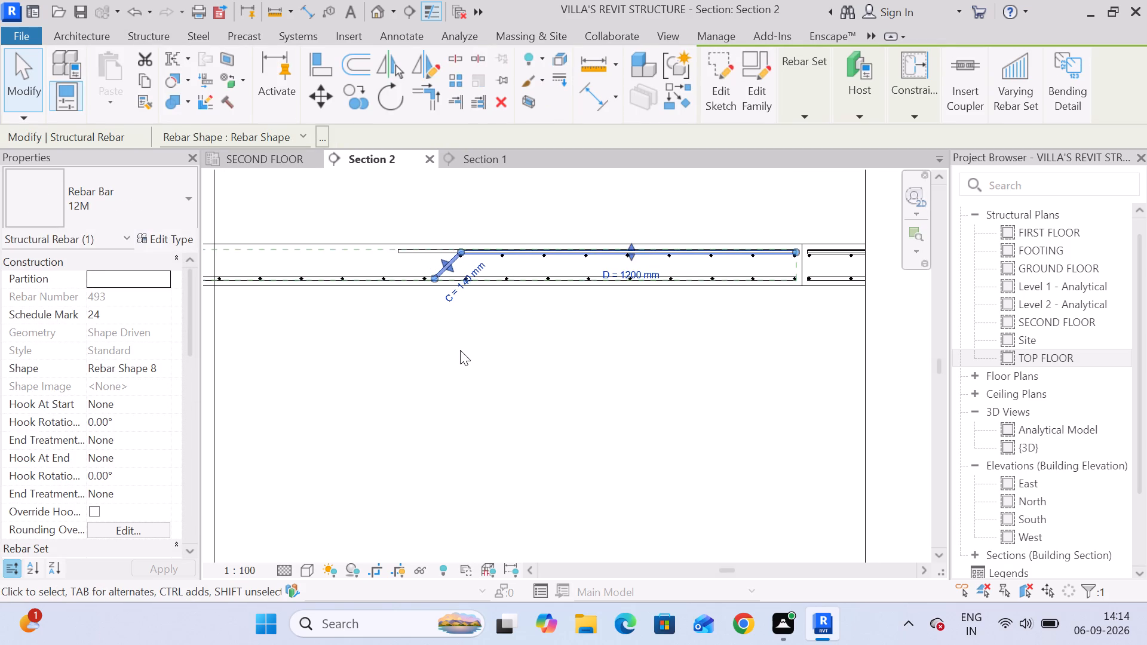
click(491, 348)
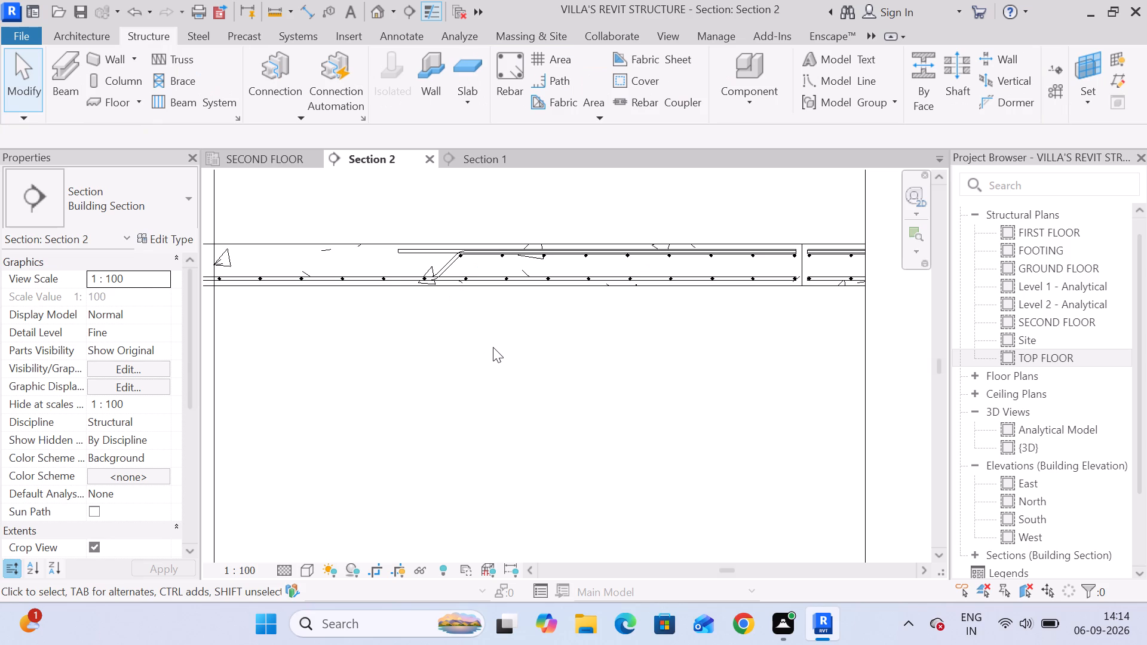
scroll(487, 347, down, 4)
middle_drag(495, 348, 667, 315)
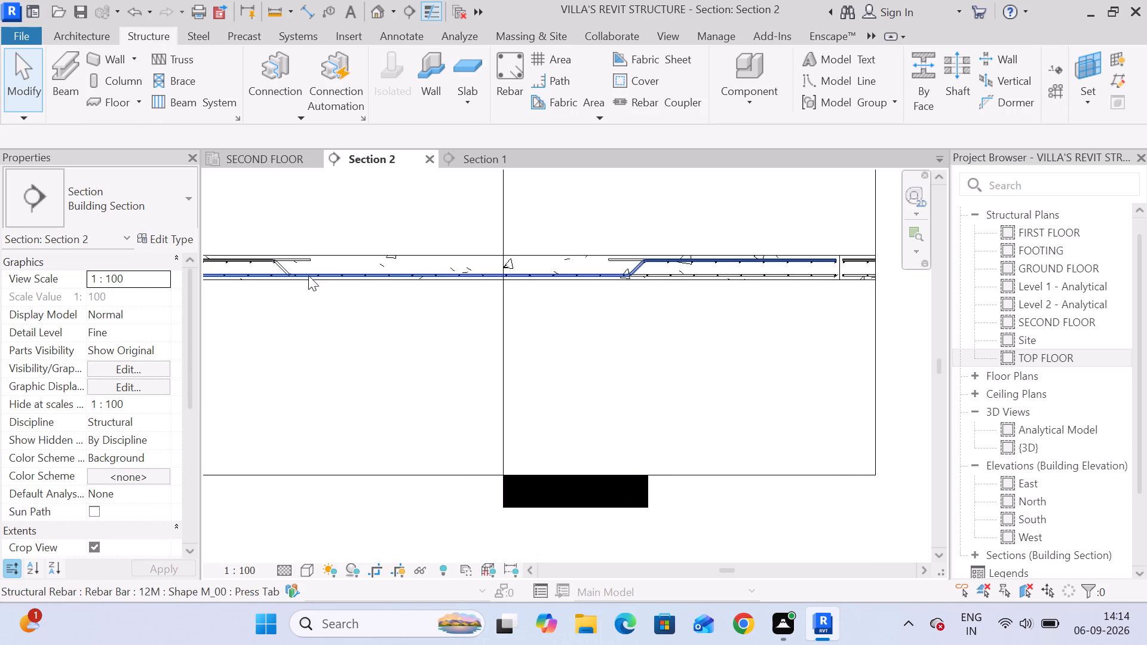
middle_drag(374, 308, 504, 278)
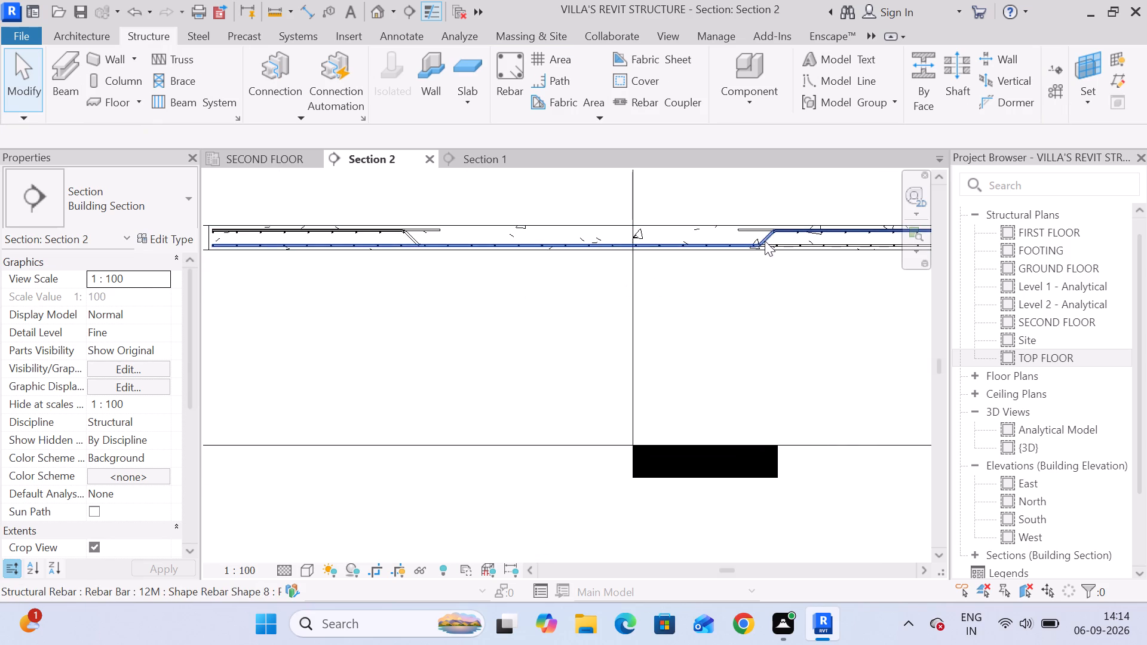
click(766, 235)
drag(783, 342, 784, 334)
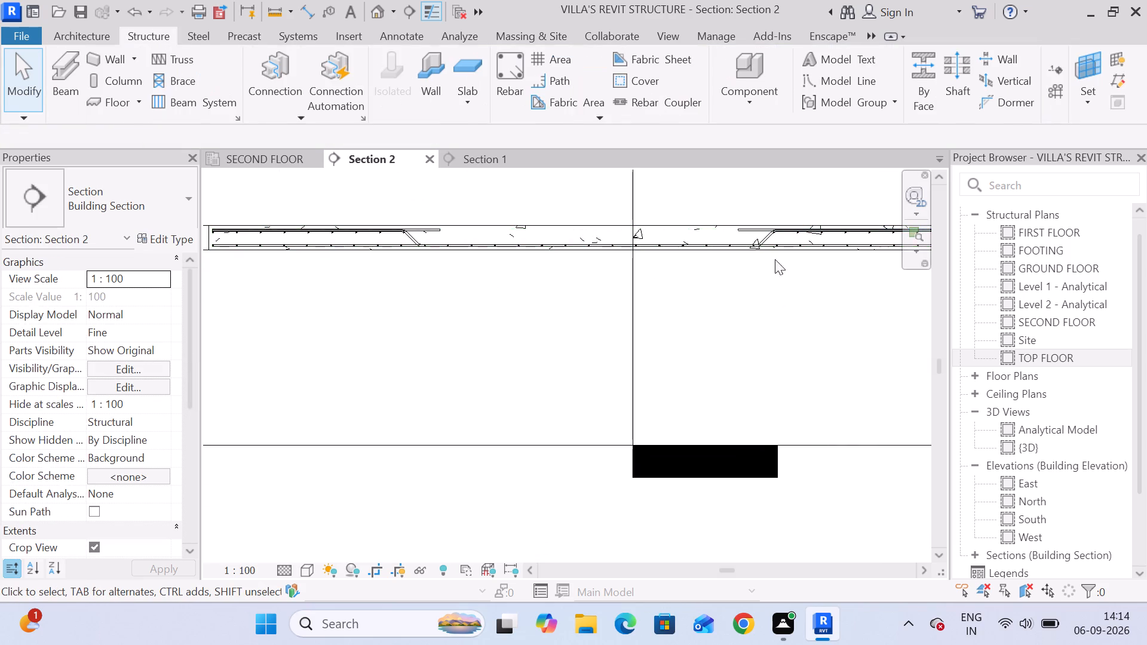
Select the bent bar set beside the corner panel joint and examine the inner end of its distribution in Section 1.
scroll(772, 241, up, 6)
click(768, 241)
click(752, 237)
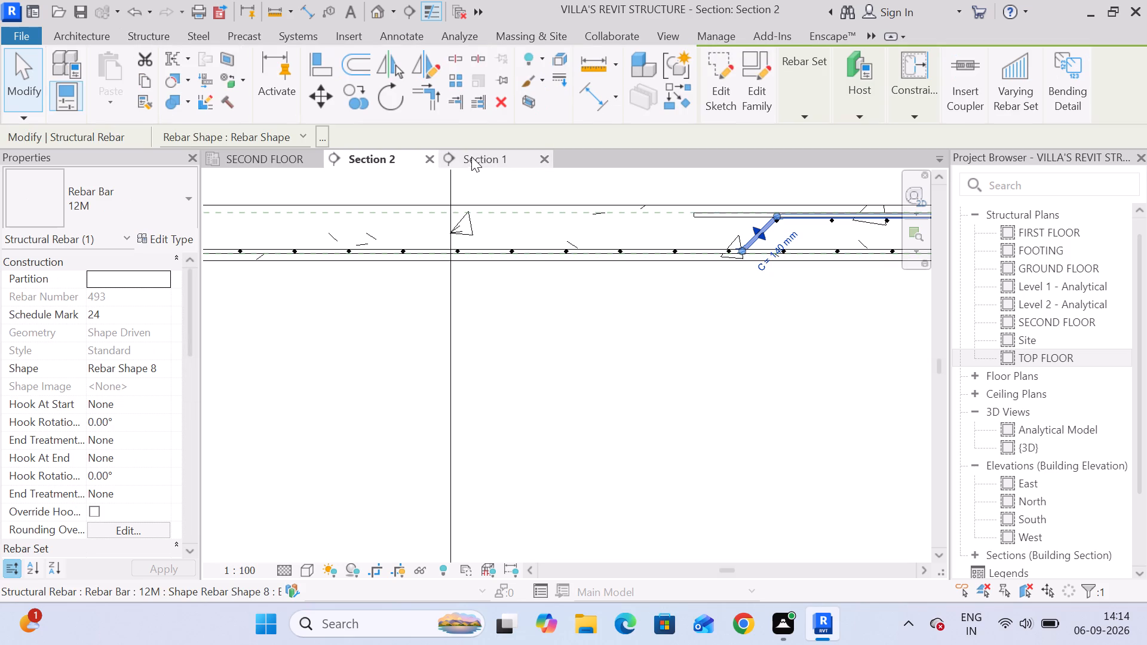
click(473, 156)
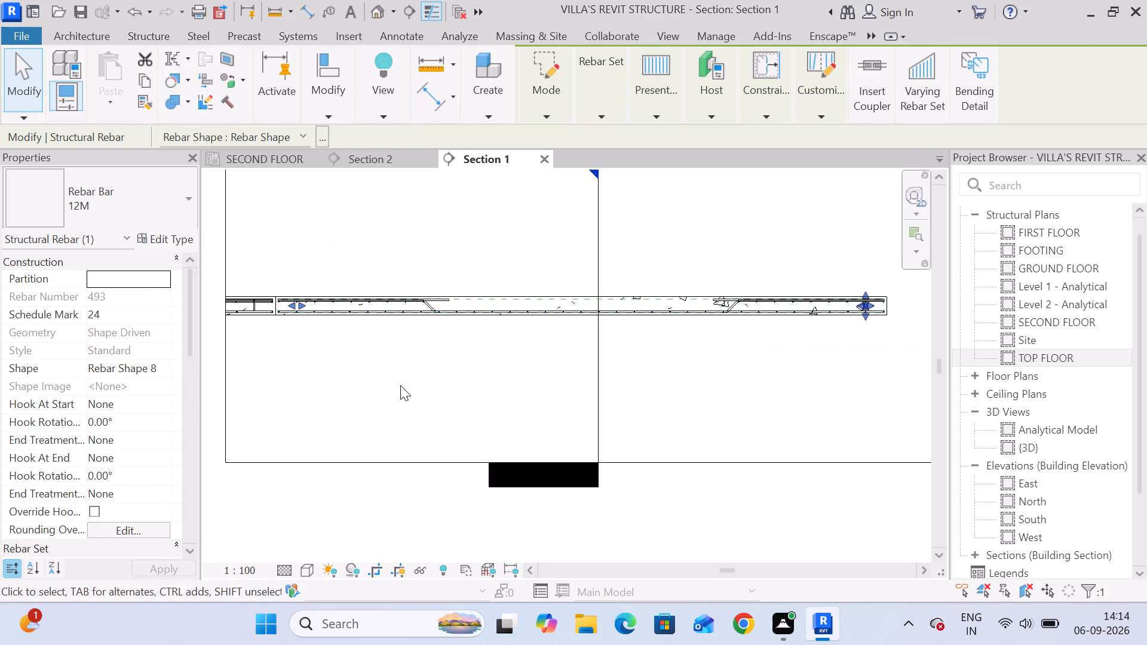
scroll(324, 337, up, 7)
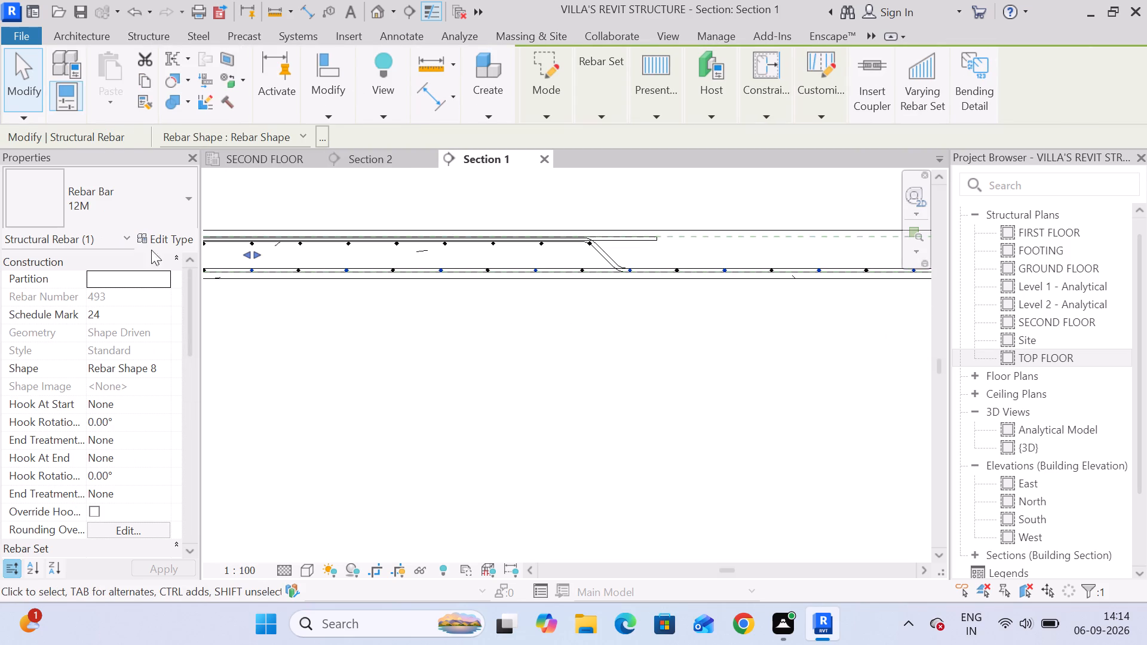
scroll(253, 263, up, 5)
scroll(300, 349, up, 1)
middle_drag(300, 349, 376, 373)
drag(315, 254, 321, 254)
scroll(377, 375, down, 3)
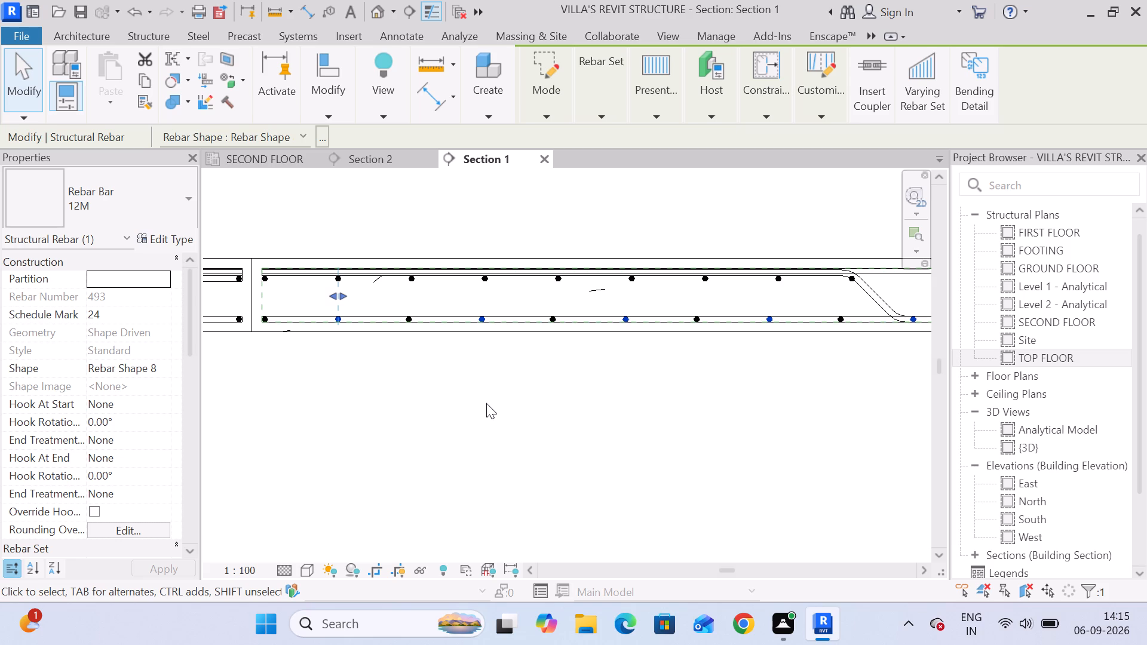
Examine the same bent bar set's distribution up to the slab's outer edge in Section 1.
scroll(487, 403, down, 3)
middle_drag(685, 411, 442, 379)
scroll(698, 410, down, 4)
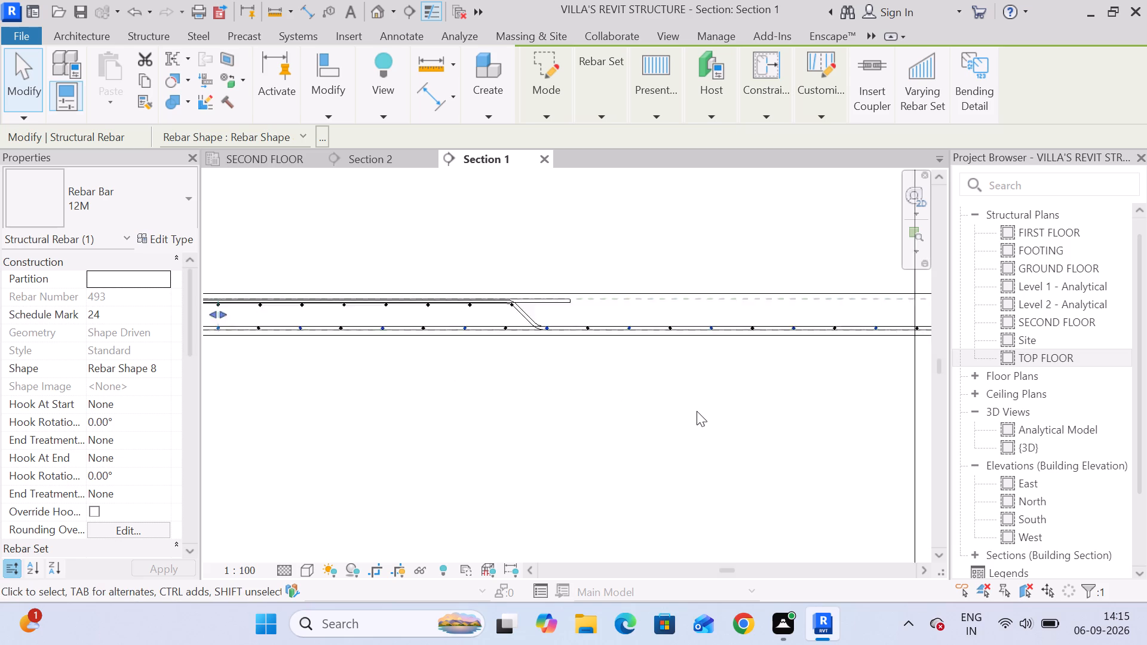
scroll(697, 411, down, 2)
middle_drag(759, 406, 264, 401)
scroll(711, 339, up, 3)
scroll(582, 379, up, 2)
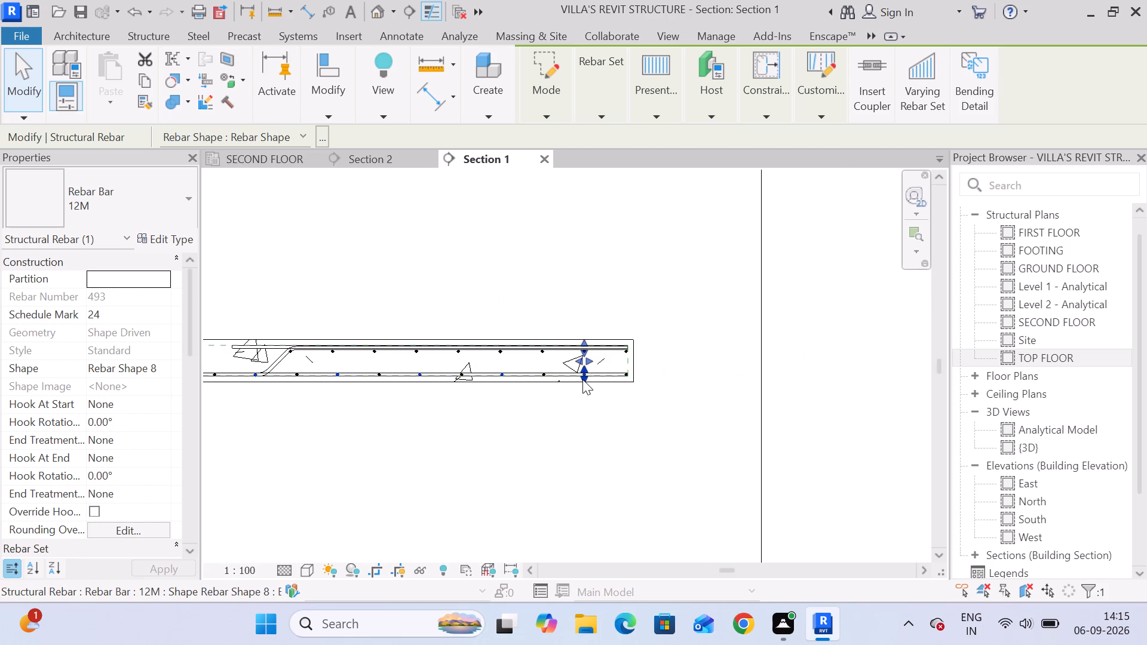
scroll(586, 373, up, 6)
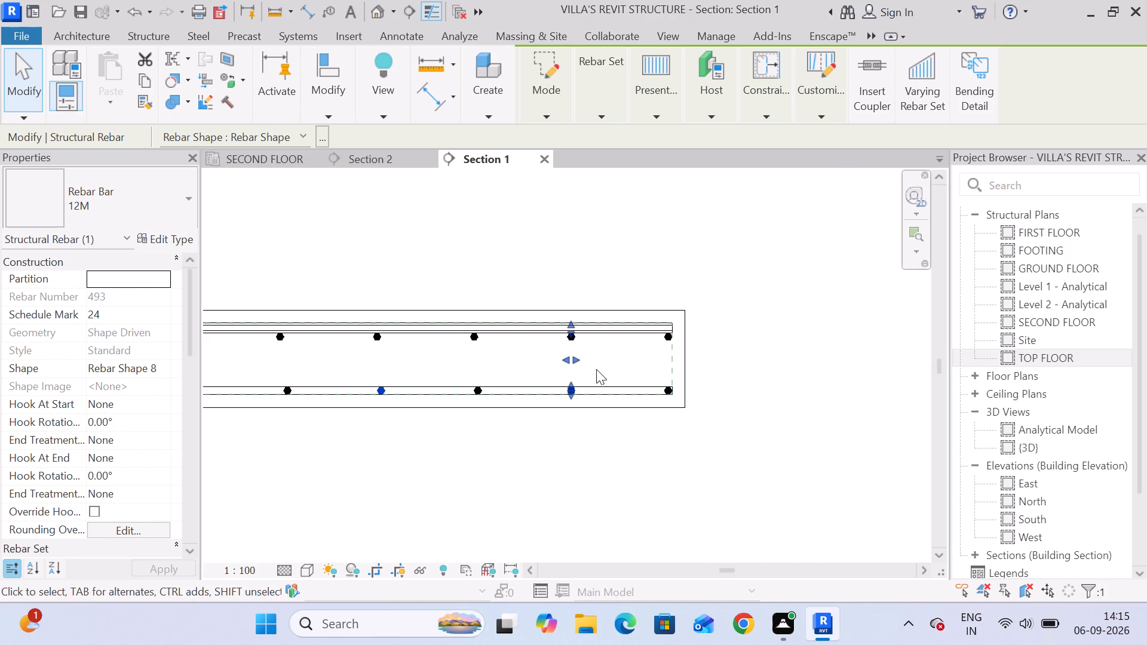
scroll(579, 360, up, 3)
click(569, 359)
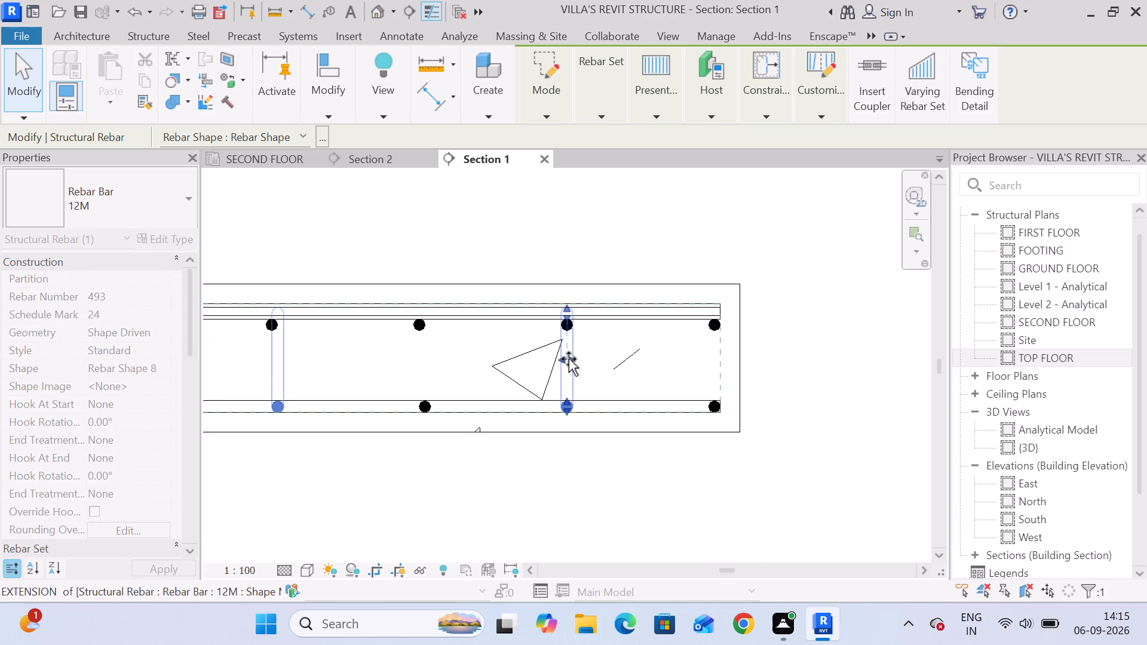
scroll(577, 466, down, 3)
middle_drag(577, 467, 654, 449)
click(629, 447)
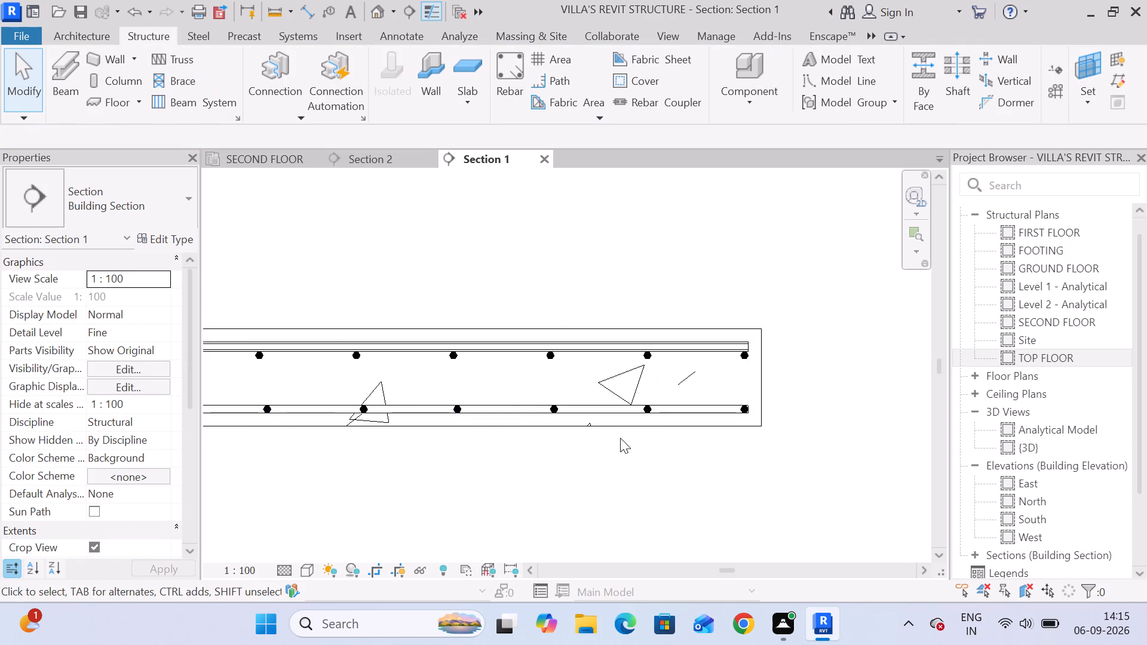
Inspect the straight top bar above the bend near the slab's outer edge in Section 1.
click(587, 351)
scroll(596, 370, down, 5)
middle_drag(506, 471, 640, 441)
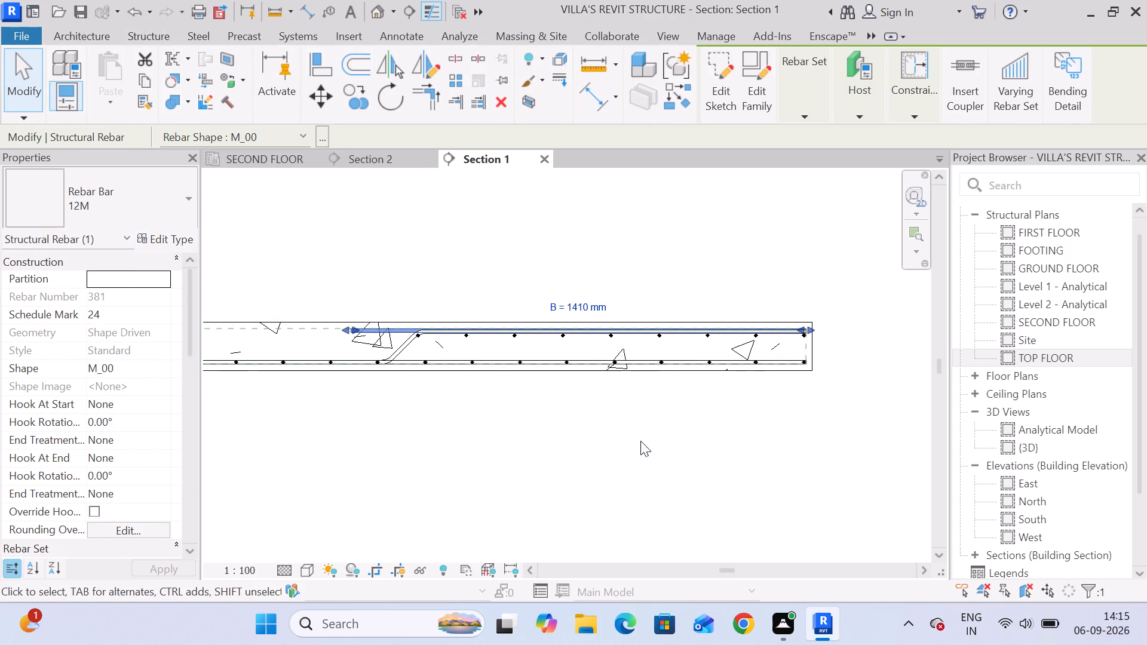
click(393, 428)
click(397, 352)
click(412, 407)
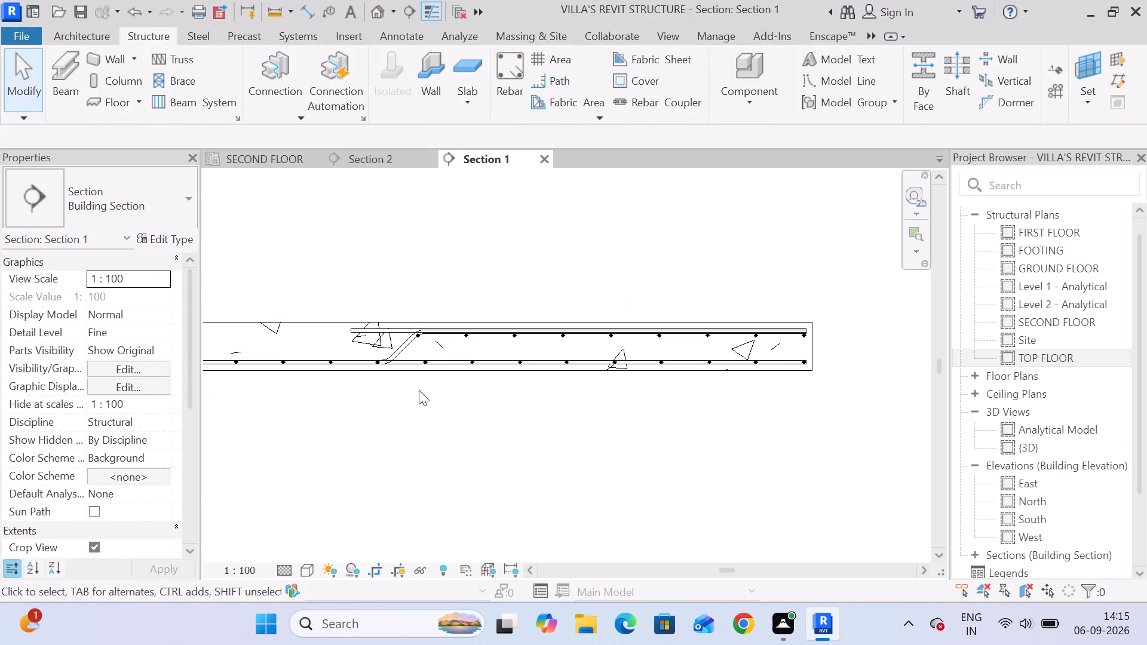
Inspect the bent bar beside the corner panel joint along its full profile in Section 2.
click(369, 160)
click(772, 236)
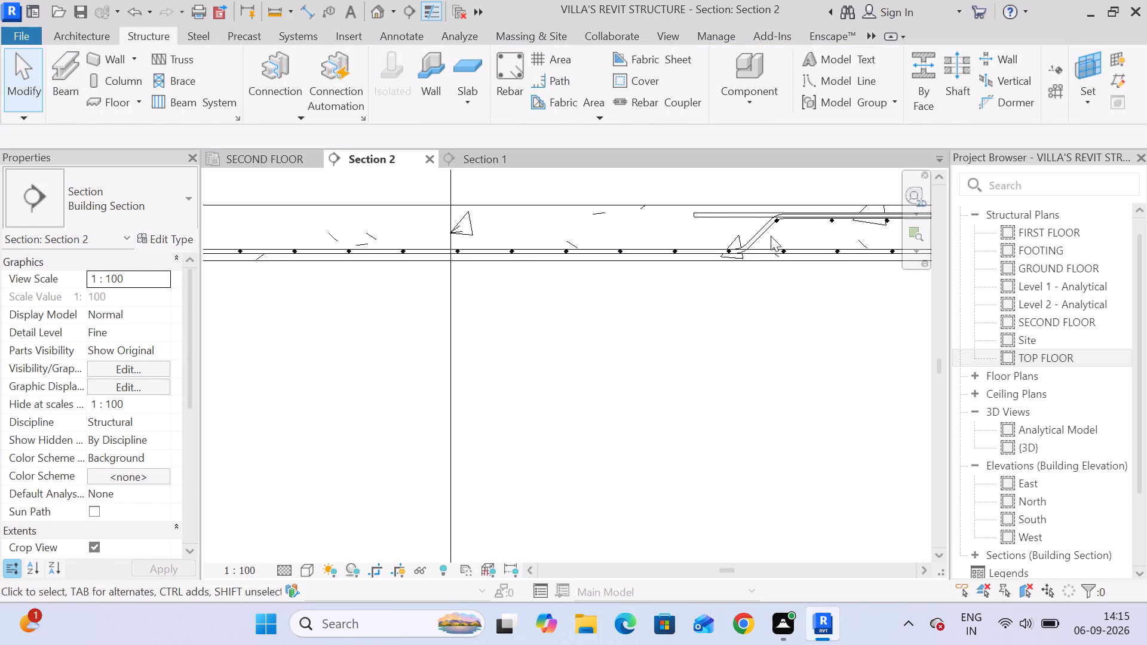
click(760, 233)
scroll(766, 297, down, 3)
middle_drag(710, 313, 289, 325)
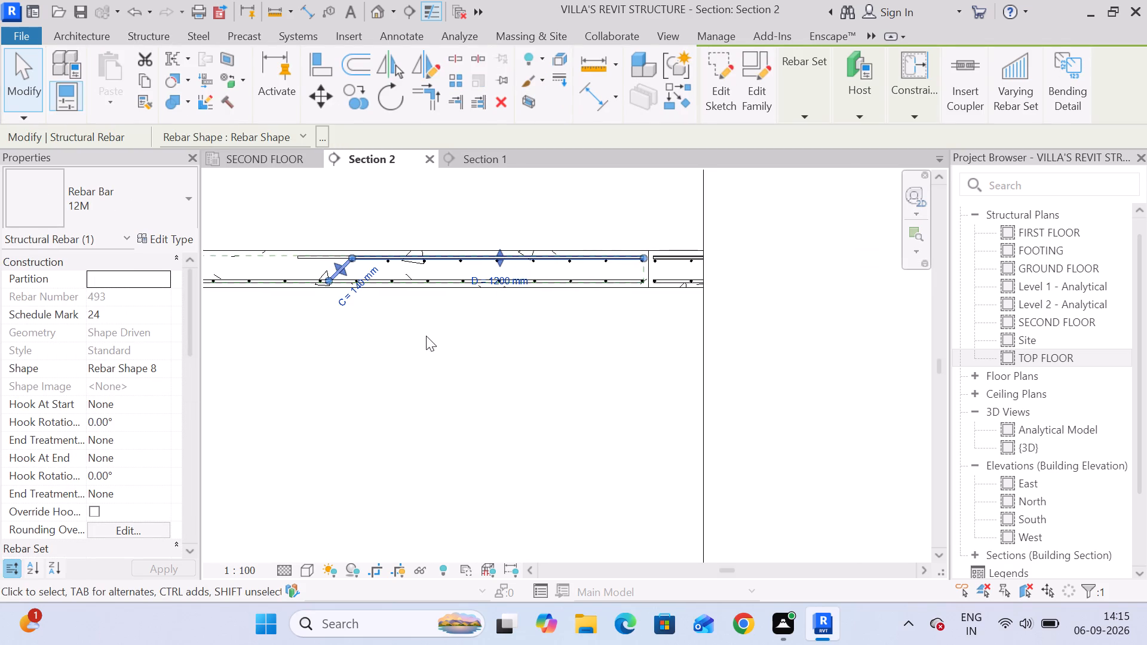
scroll(441, 341, down, 7)
click(652, 380)
middle_drag(461, 388, 645, 341)
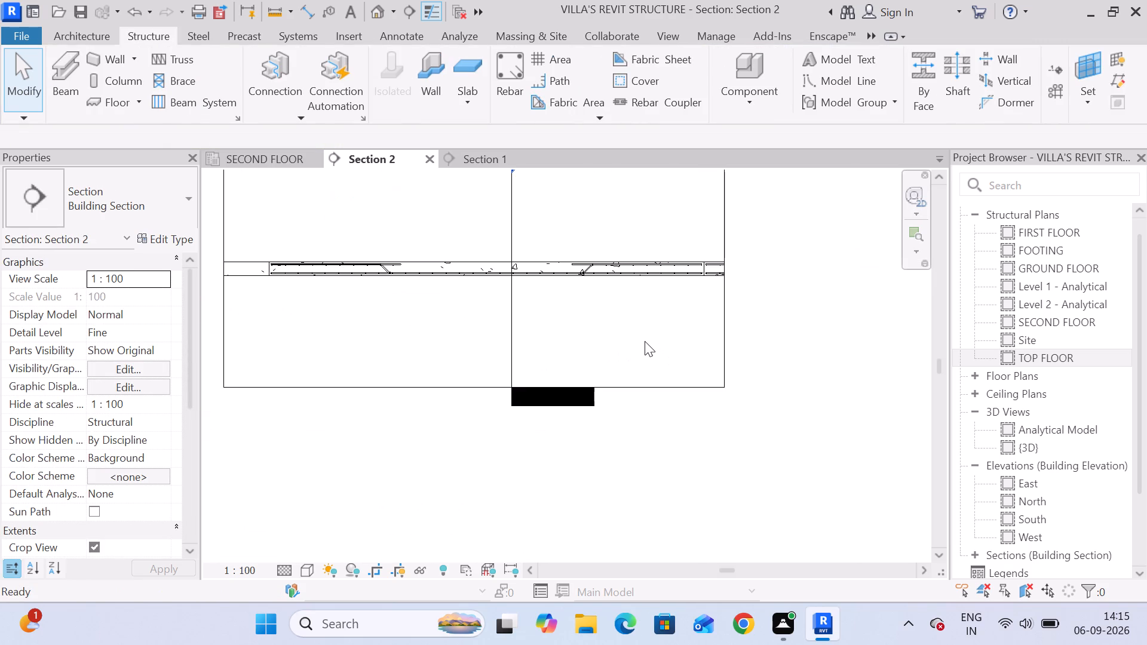
Check the layout of the joint-side bent bar set across the middle panel on the second floor plan.
click(274, 165)
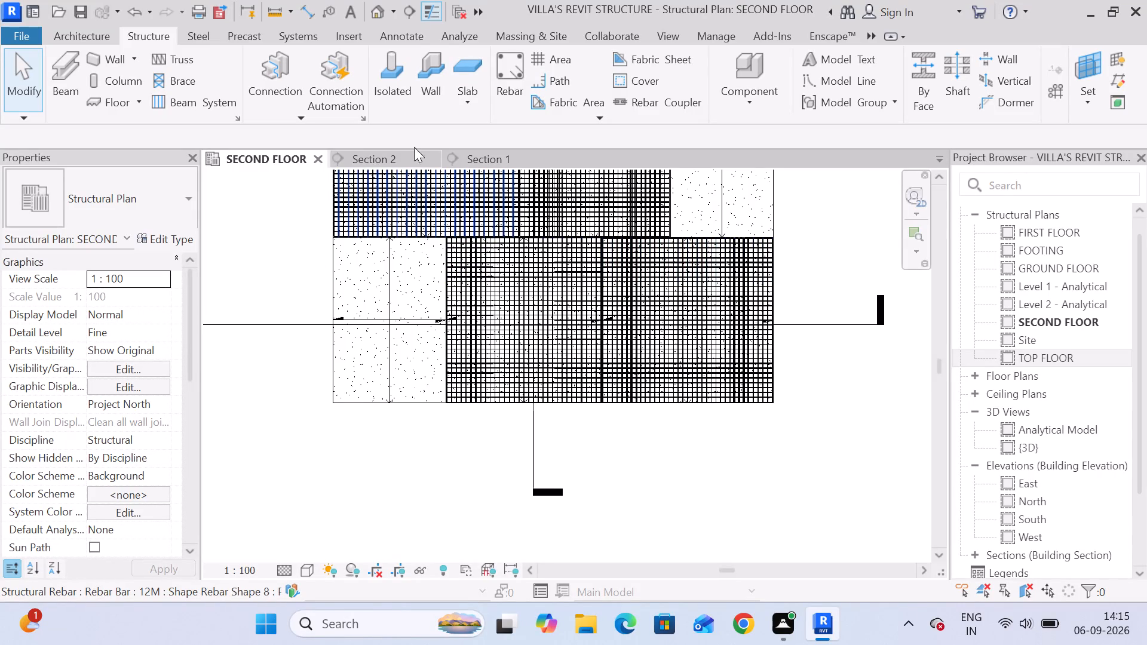
click(400, 159)
scroll(346, 261, up, 5)
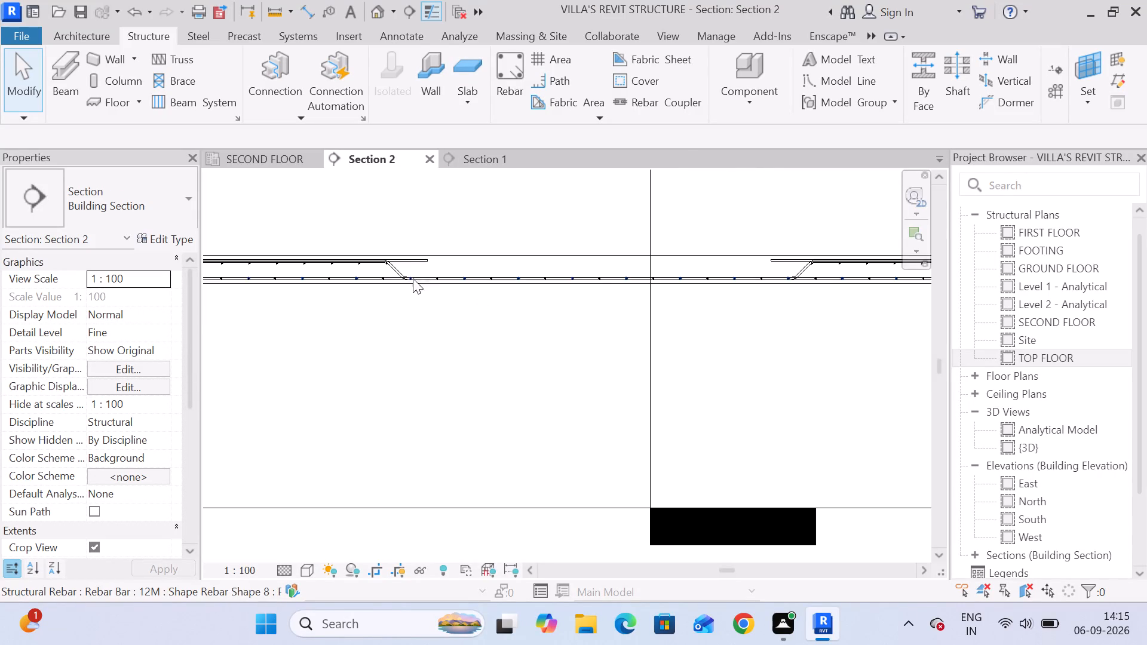
click(801, 269)
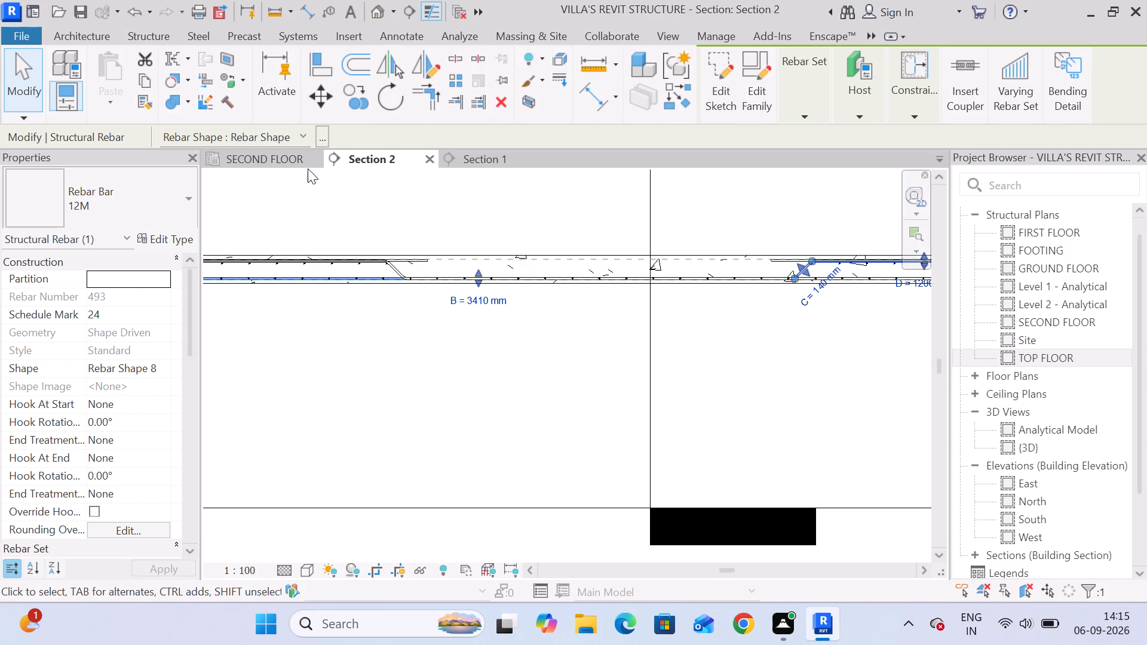
click(256, 162)
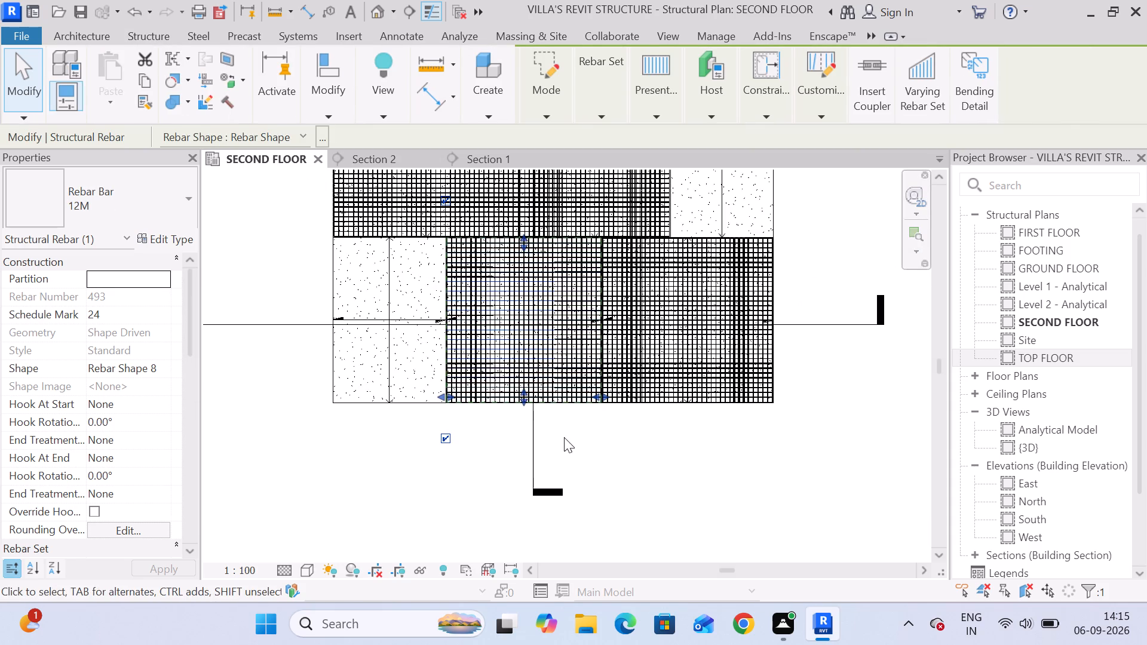
scroll(449, 404, up, 4)
scroll(447, 399, down, 4)
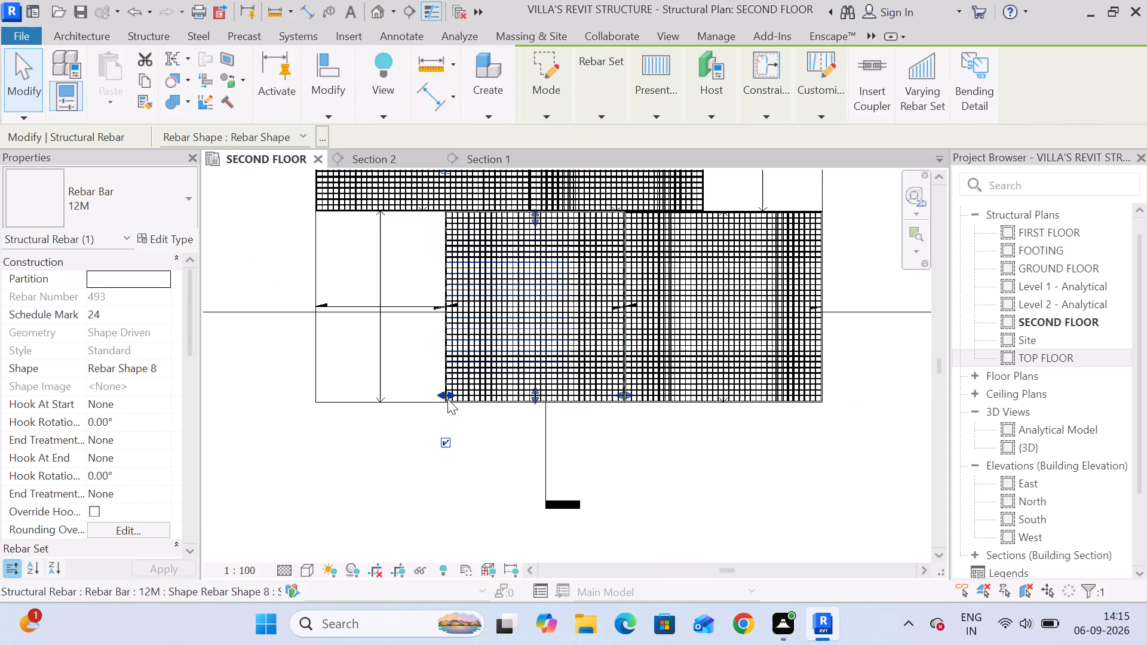
scroll(486, 392, up, 5)
scroll(728, 400, up, 4)
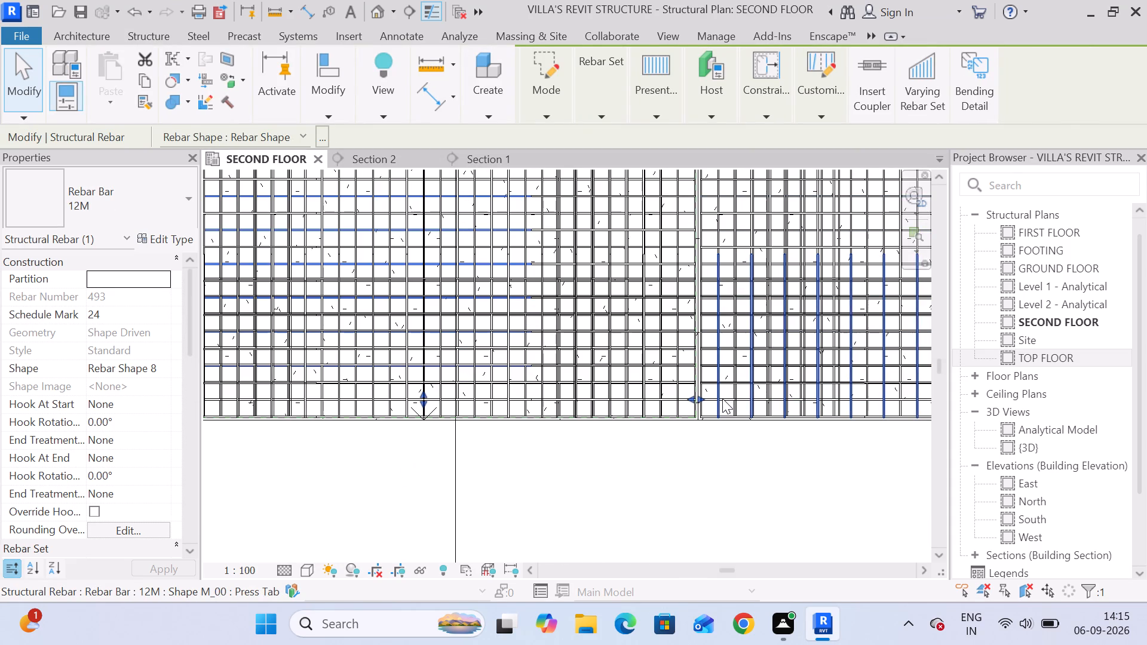
scroll(691, 404, down, 9)
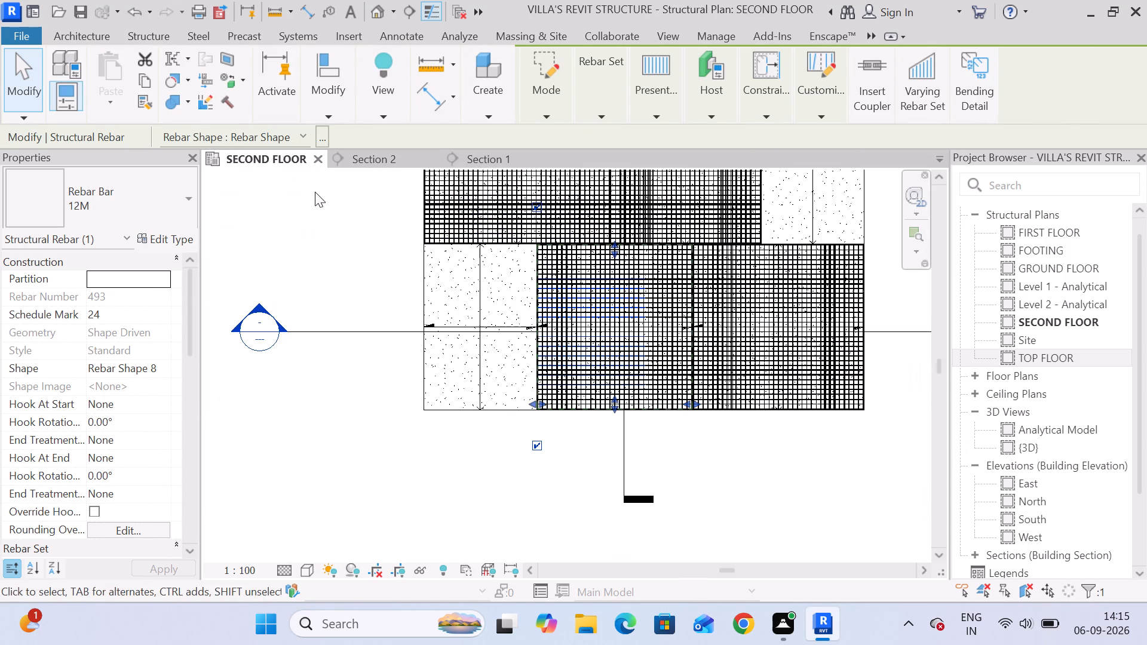
Select the opposite bent bar in Section 2 and check its set's layout across the middle panel on the second floor plan.
click(372, 162)
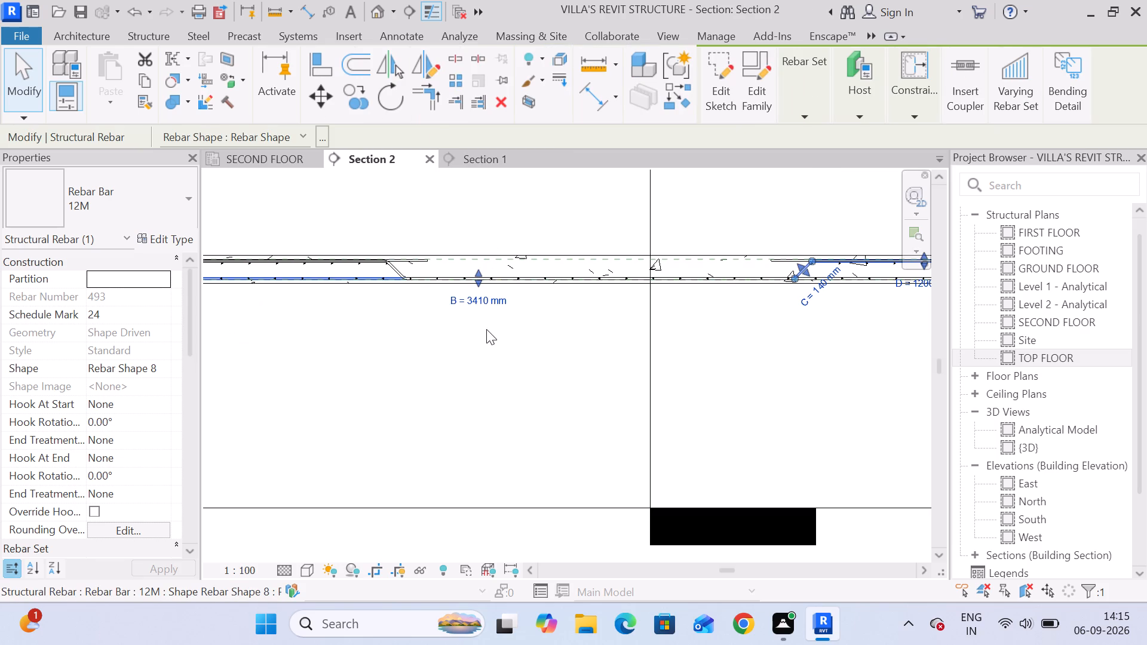
click(501, 349)
click(395, 268)
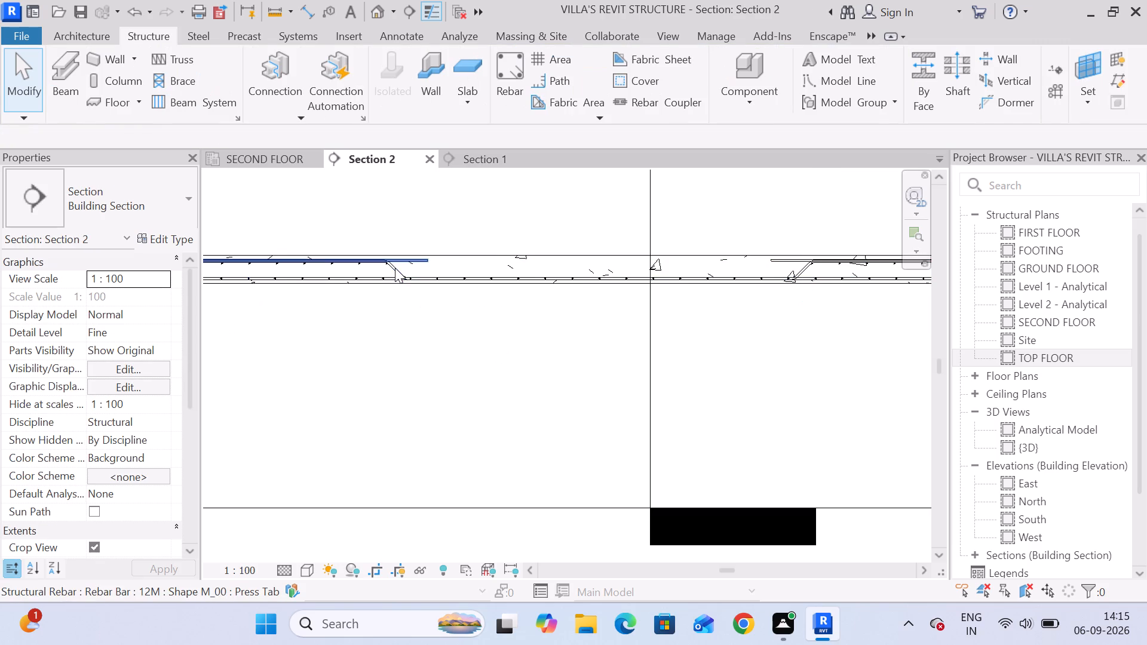
click(392, 324)
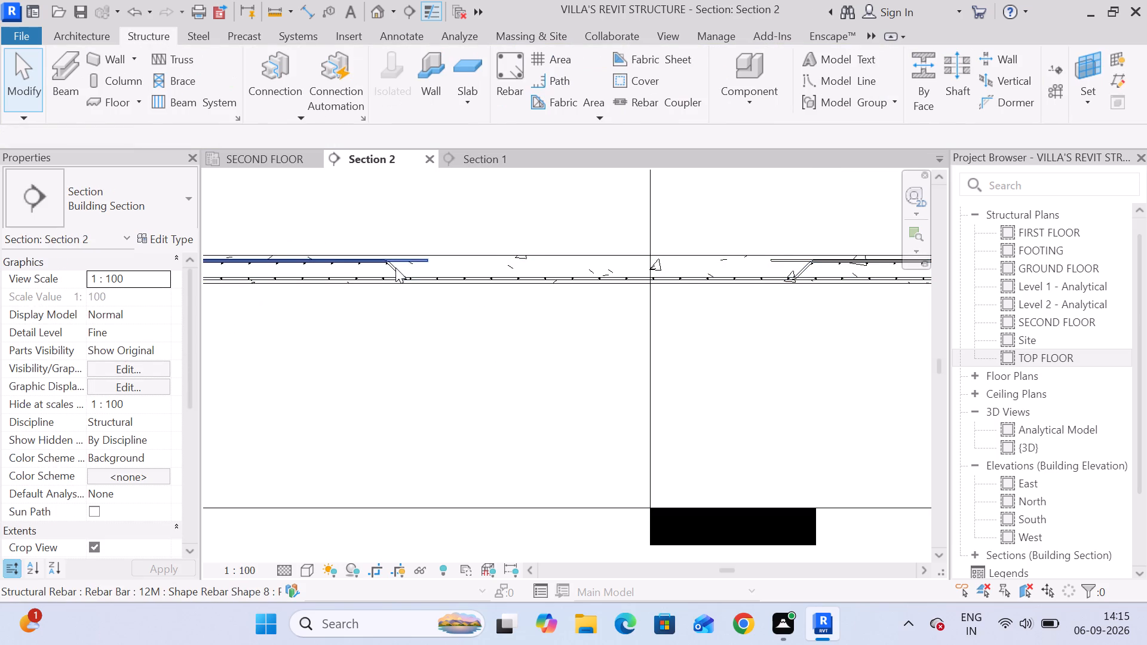
scroll(395, 268, up, 5)
click(397, 270)
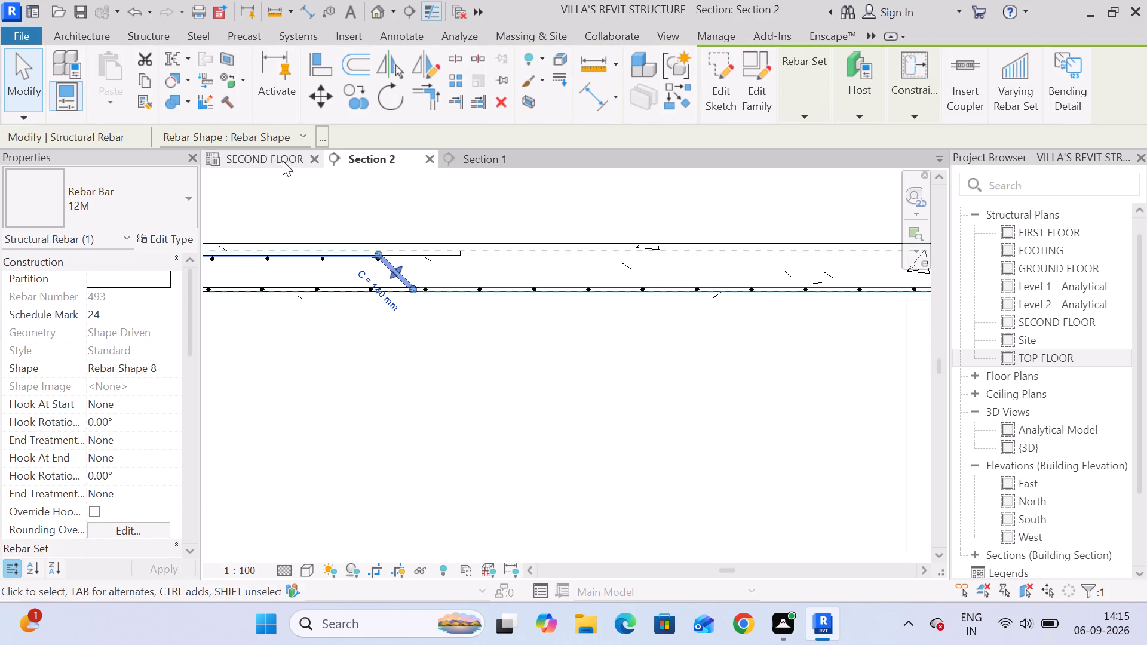
click(260, 158)
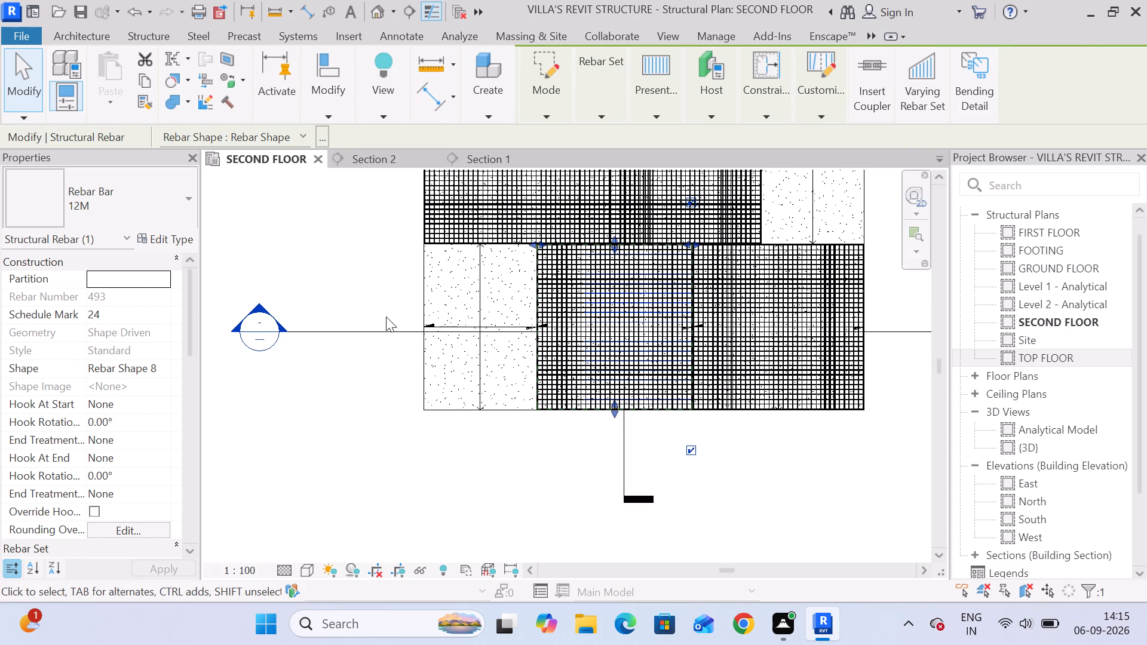
scroll(550, 263, up, 11)
scroll(534, 242, down, 3)
middle_drag(537, 244, 355, 244)
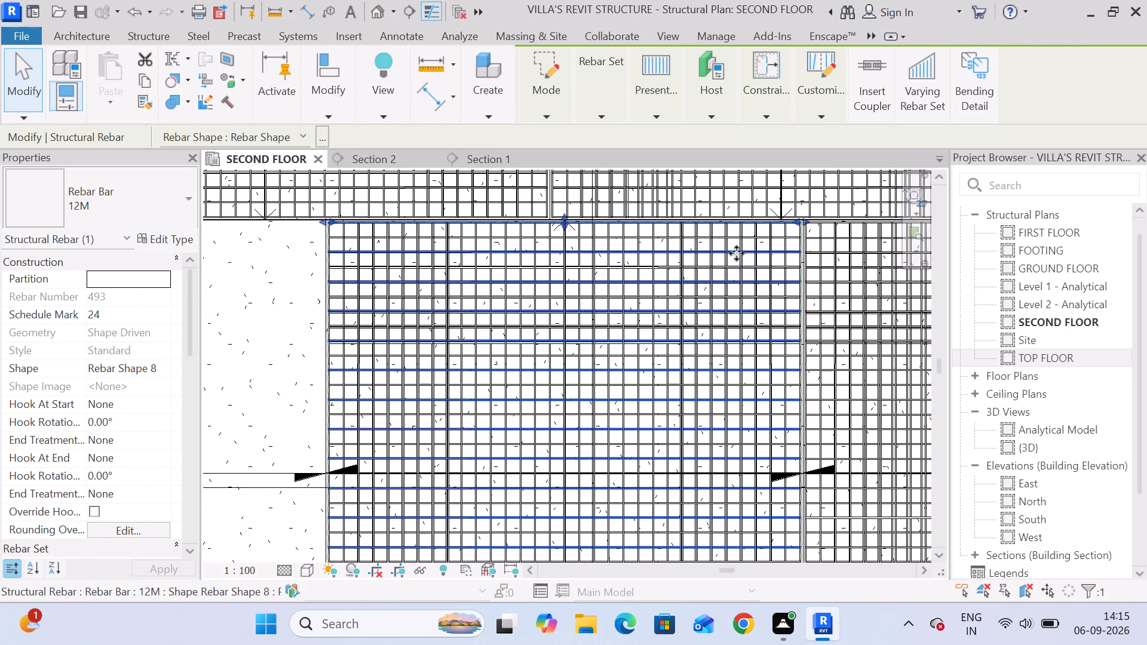
scroll(793, 354, down, 2)
middle_drag(789, 354, 757, 279)
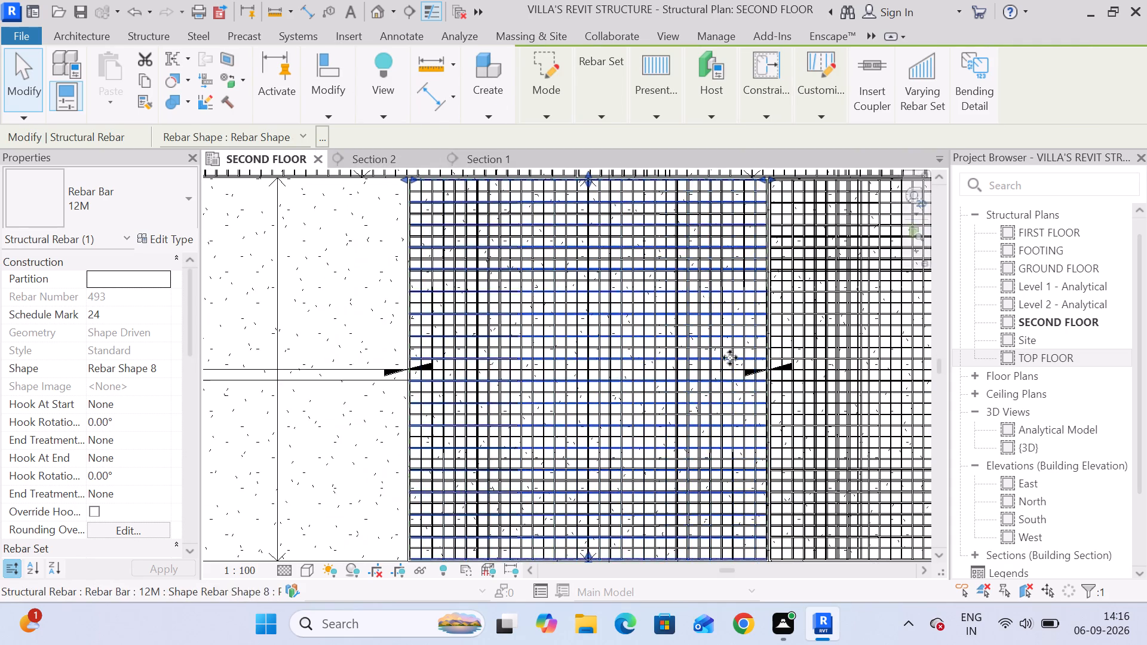
middle_drag(706, 440, 697, 369)
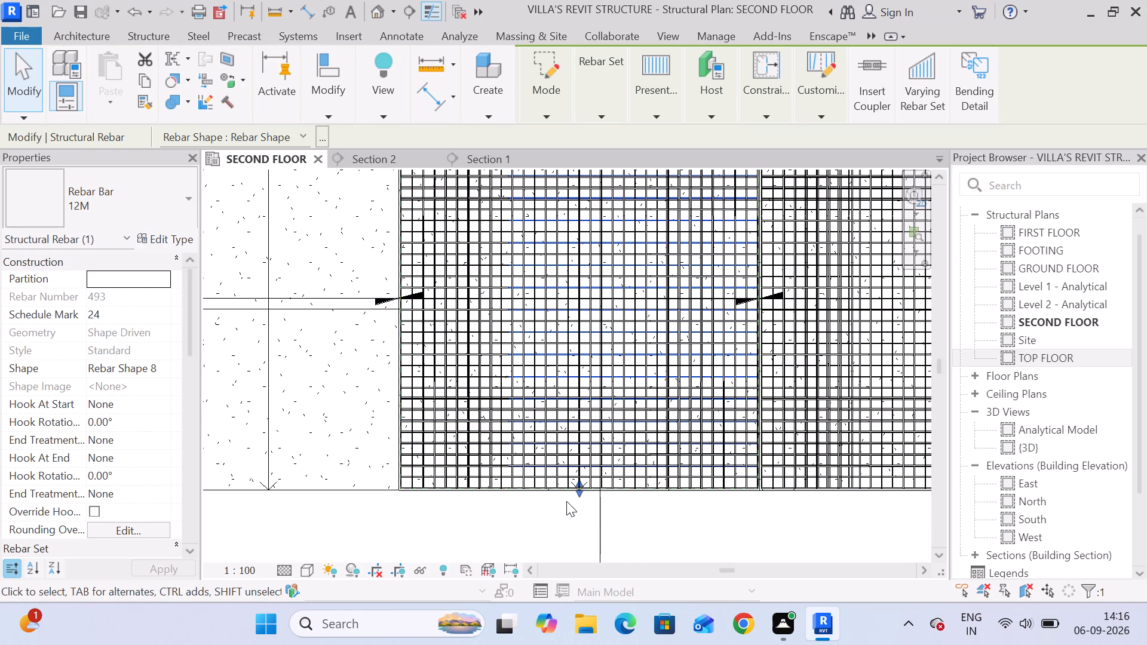
scroll(576, 500, down, 3)
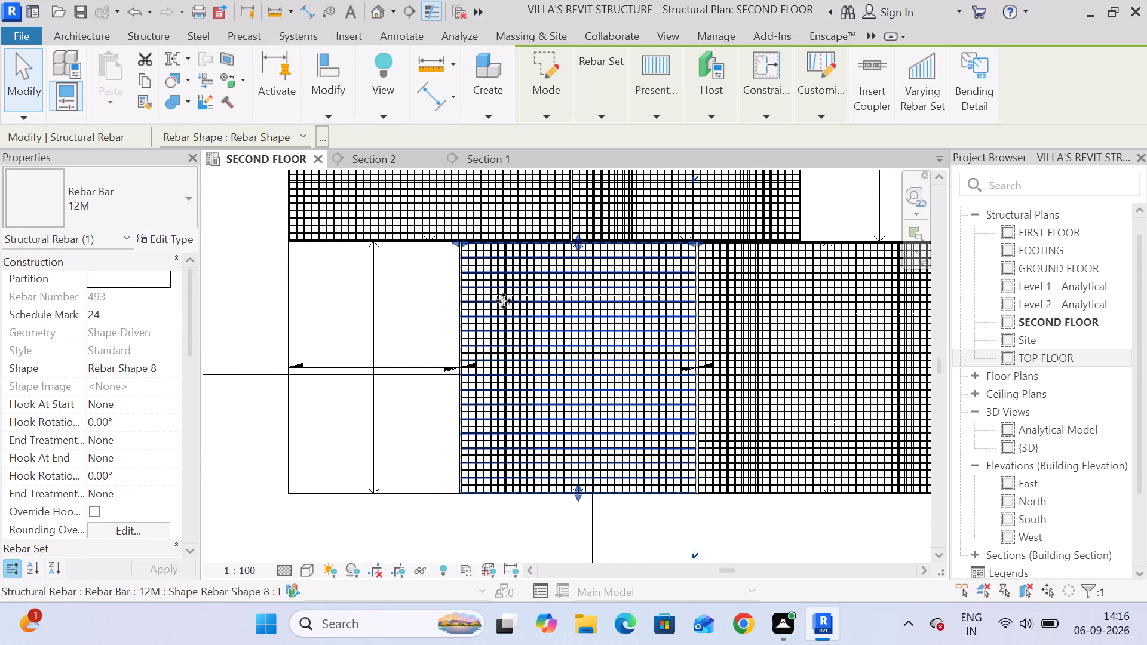
Inspect the selected bent bar's profile at both bends along the slab in Section 2.
click(388, 157)
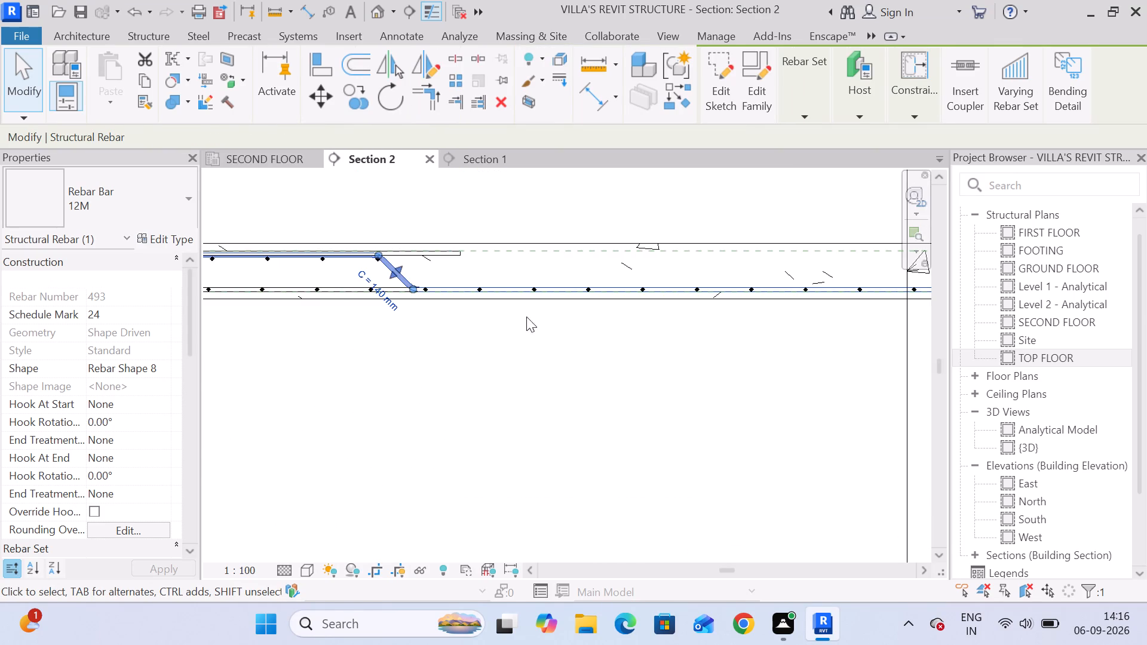
scroll(679, 370, down, 7)
middle_drag(725, 398, 502, 412)
drag(688, 407, 682, 401)
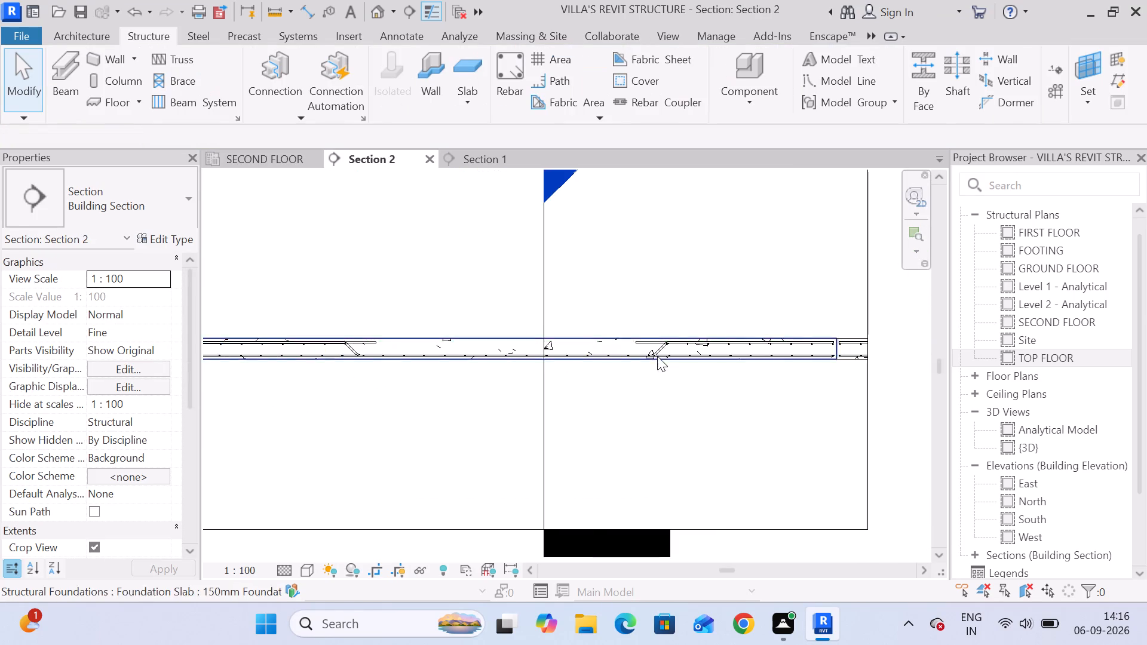
scroll(657, 354, up, 6)
click(660, 342)
scroll(636, 380, down, 3)
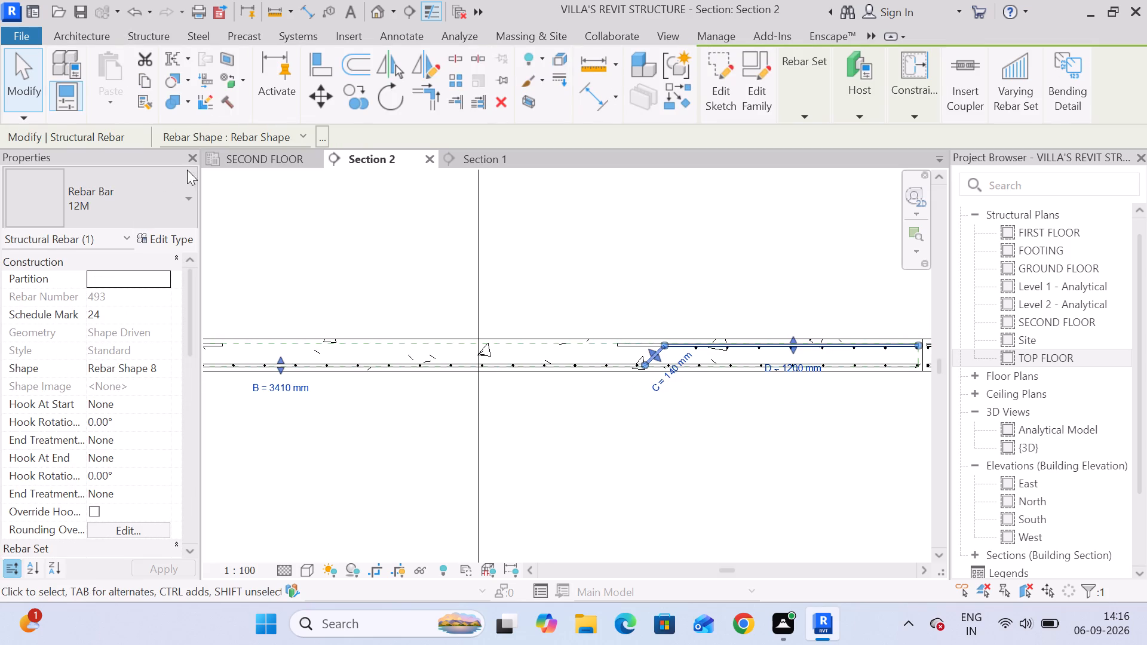
Check the bent bar set's layout and end positions across the middle panel on the second floor plan.
click(239, 156)
scroll(522, 416, down, 3)
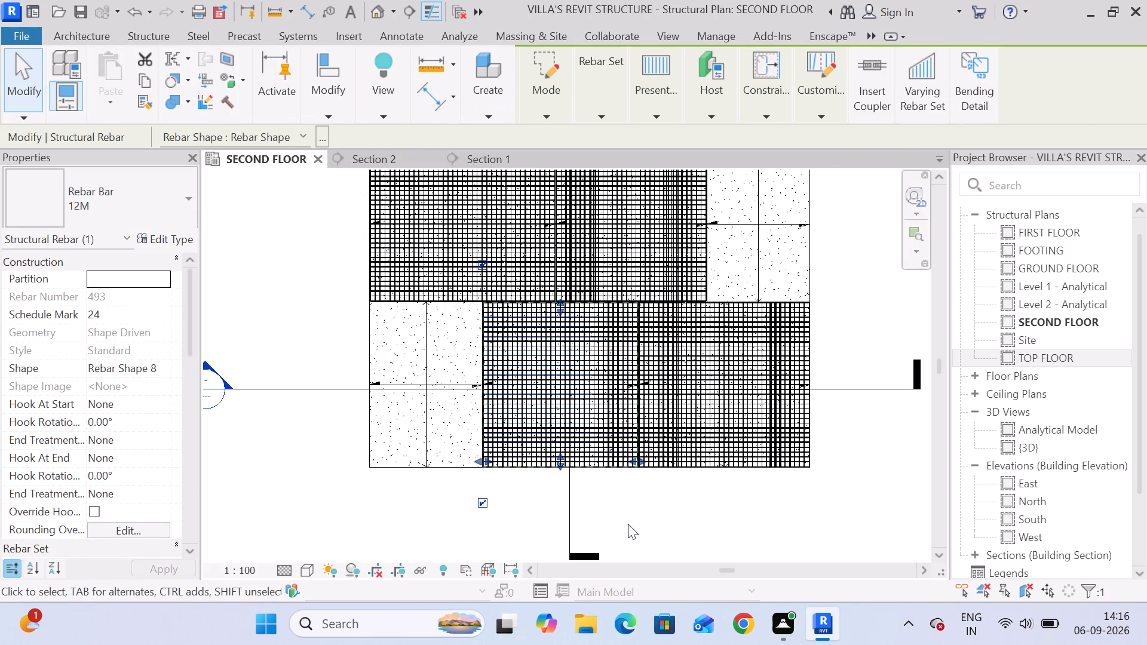
scroll(619, 482, up, 4)
scroll(517, 459, up, 5)
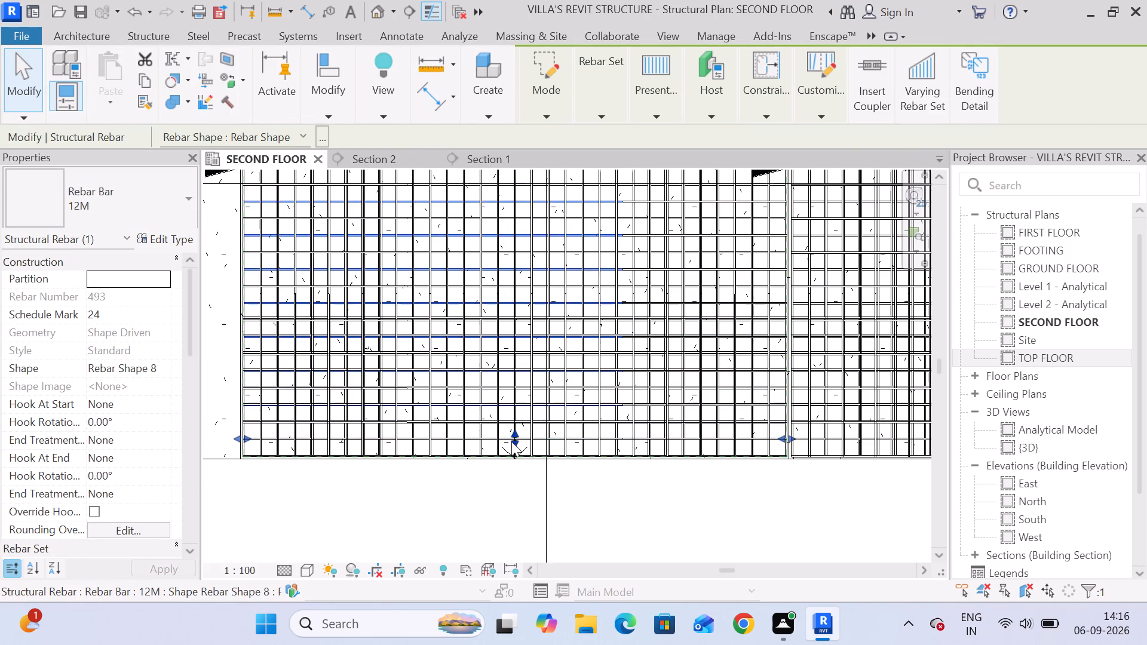
scroll(512, 442, up, 6)
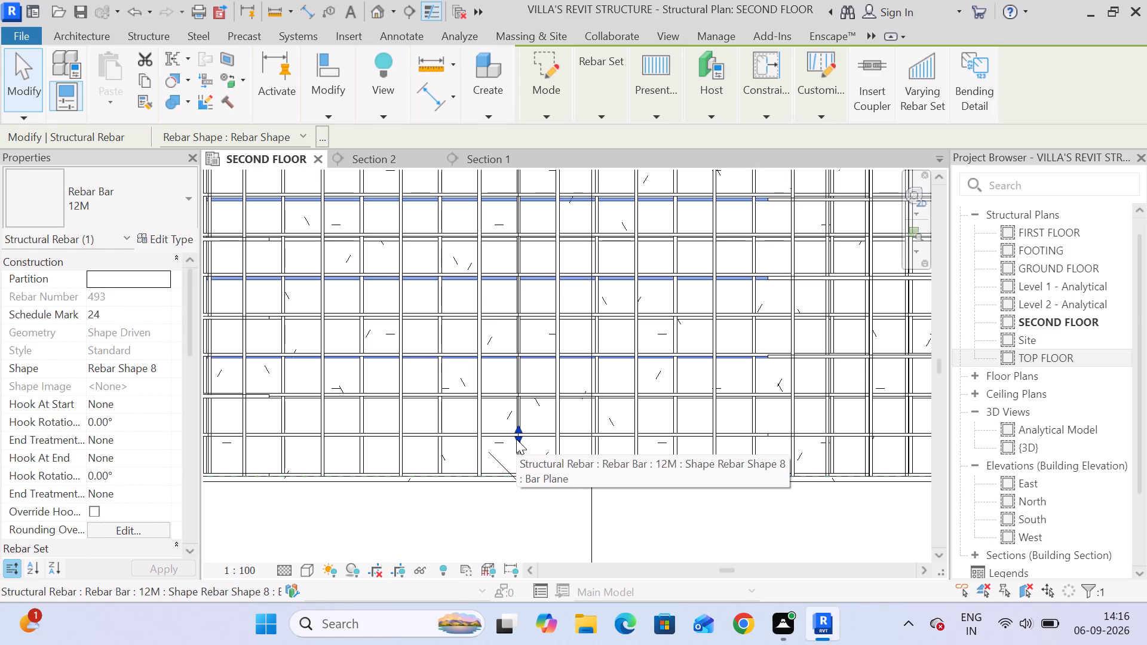
scroll(521, 439, down, 13)
scroll(474, 190, up, 4)
scroll(584, 252, up, 4)
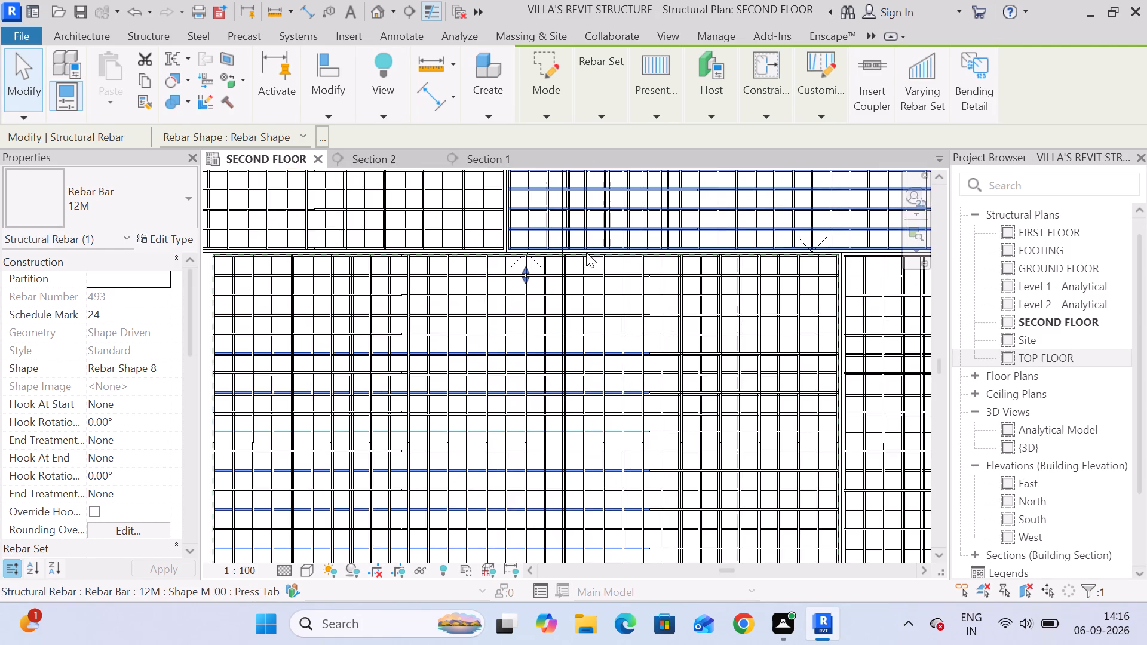
scroll(584, 266, down, 14)
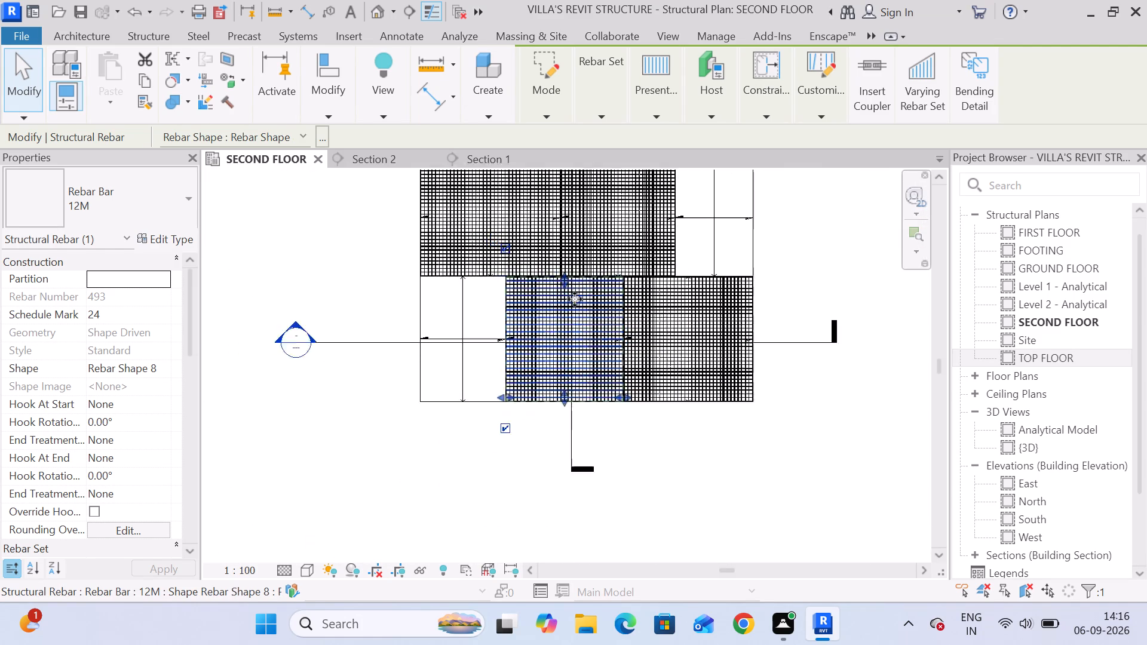
scroll(575, 299, down, 1)
middle_drag(675, 436, 511, 400)
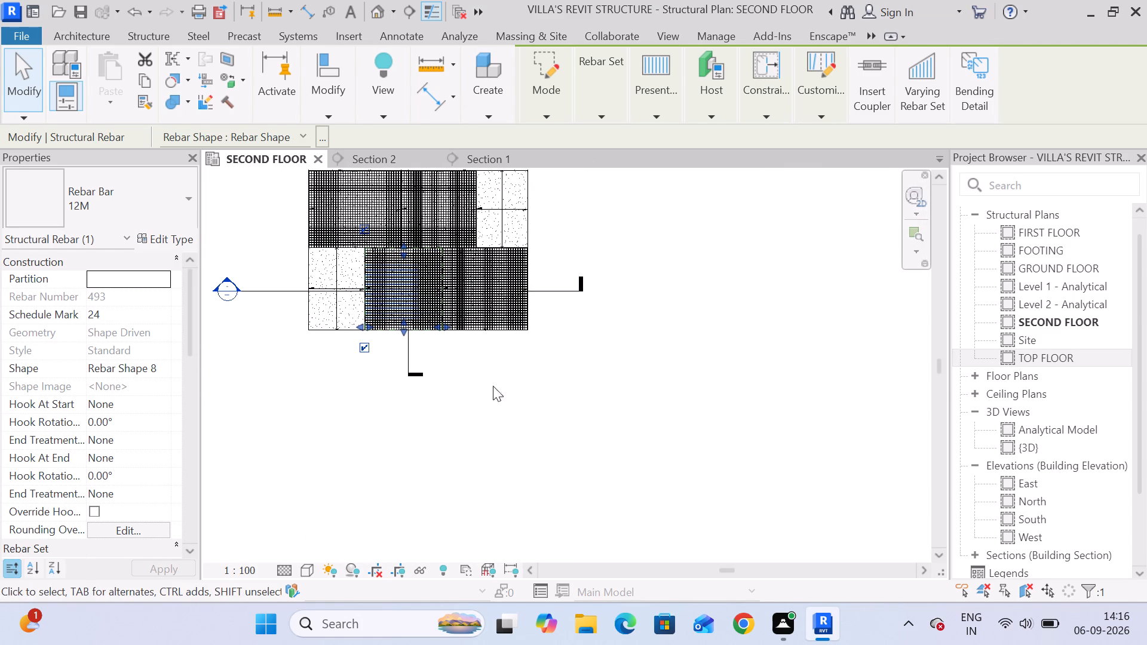
scroll(456, 364, up, 3)
middle_drag(465, 371, 508, 436)
scroll(498, 428, up, 1)
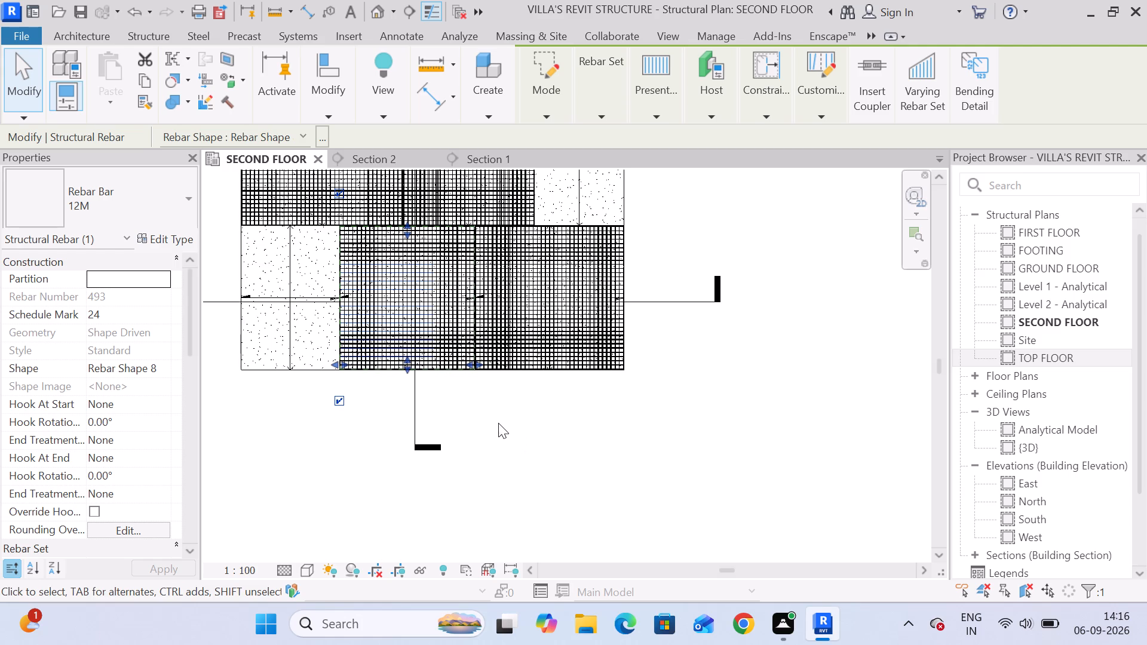
middle_drag(498, 423, 542, 455)
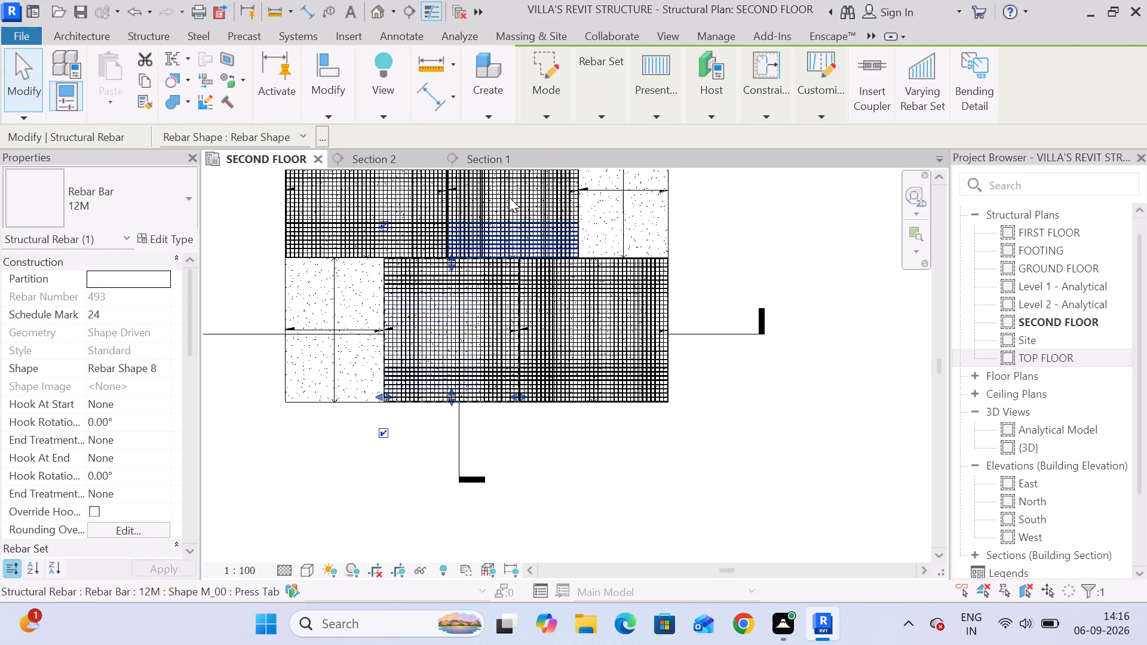
Inspect the straight top bar above the bend near the slab's outer edge in Section 1.
click(492, 161)
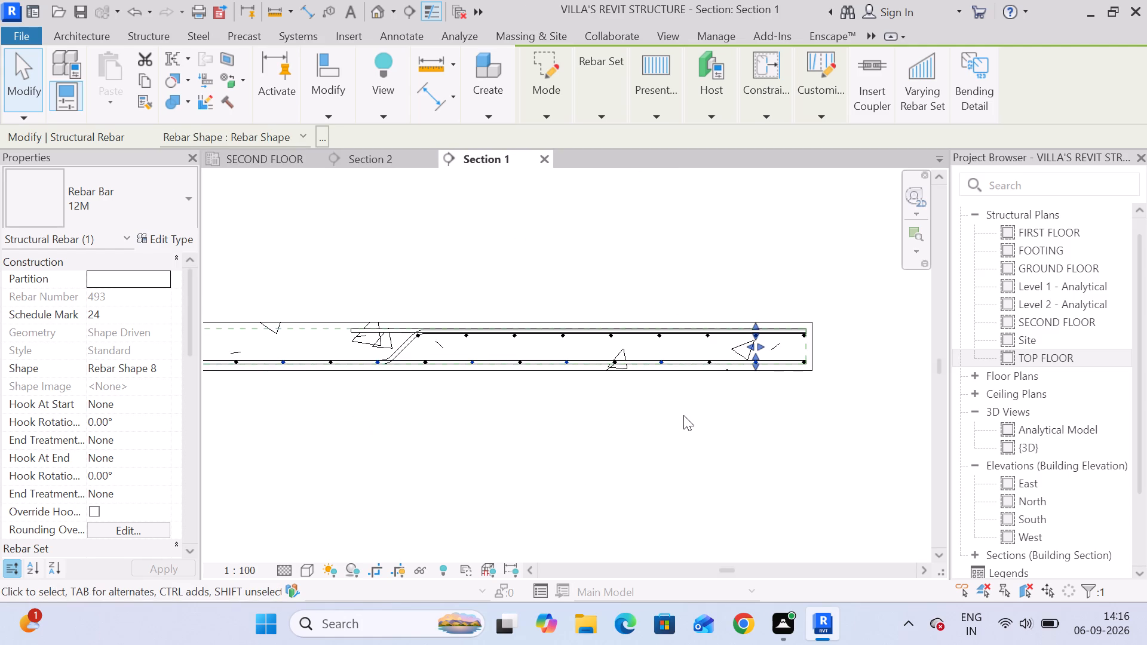
click(683, 415)
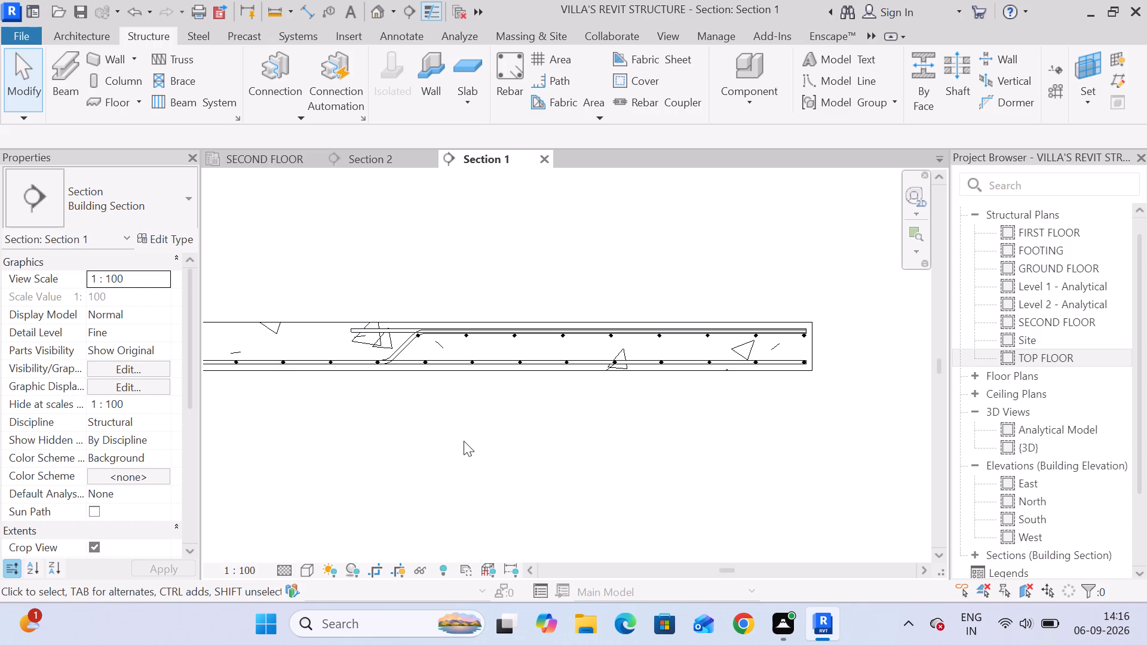
click(383, 335)
middle_drag(420, 416, 544, 372)
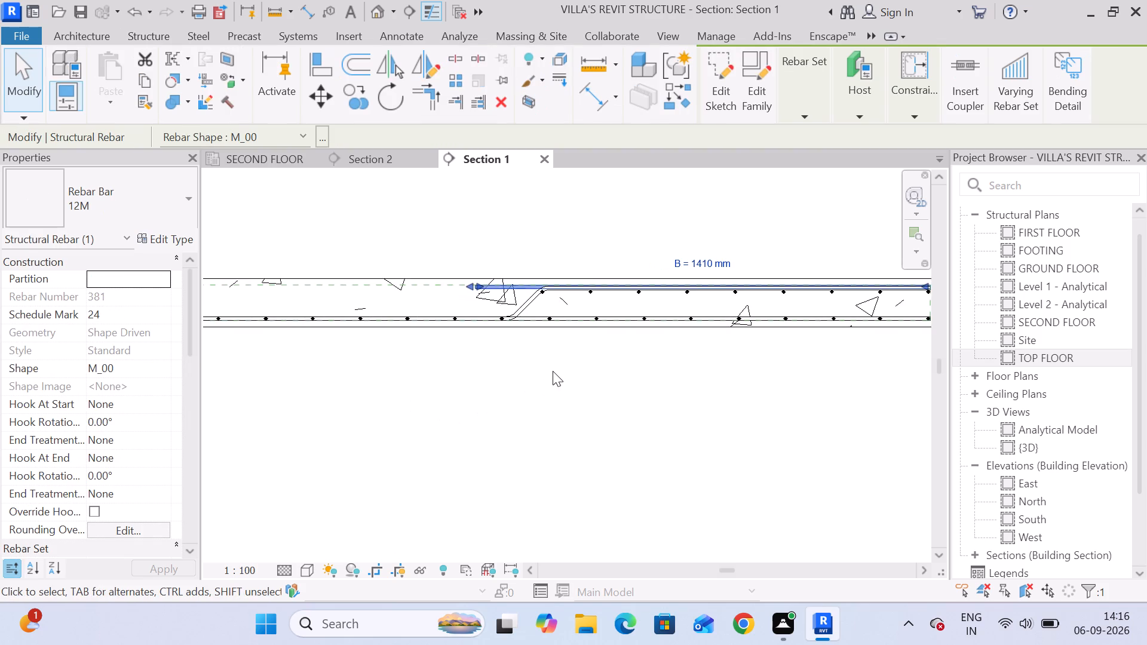
scroll(553, 371, down, 4)
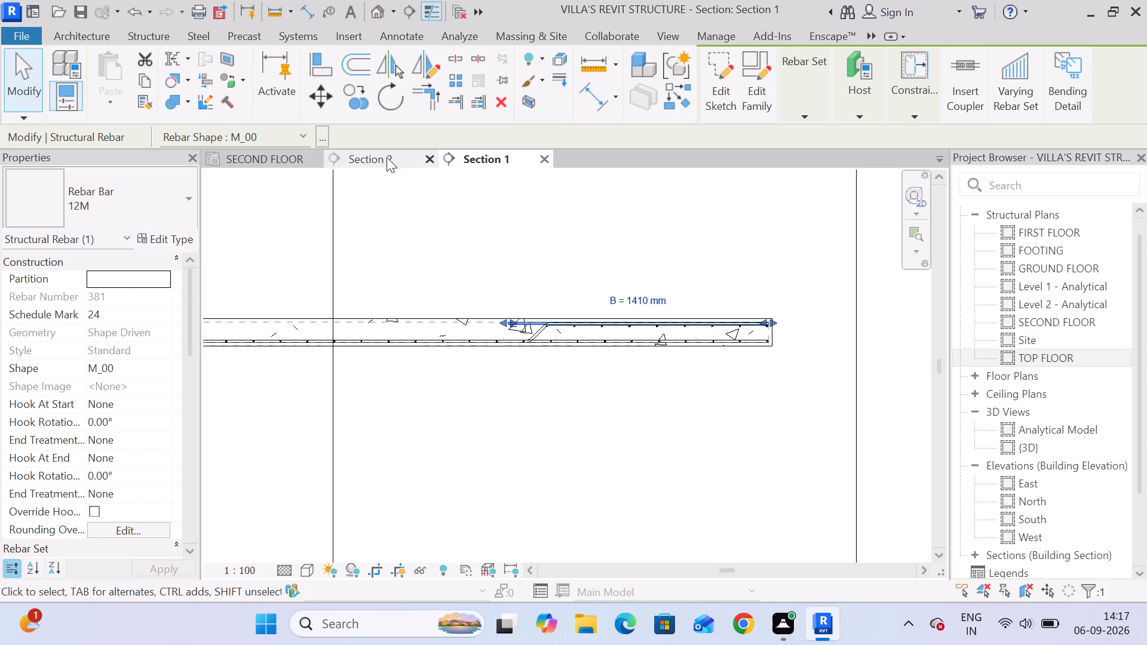
Check the straight top bar set's layout across the middle panel in Section 2 and on the second floor plan.
click(370, 158)
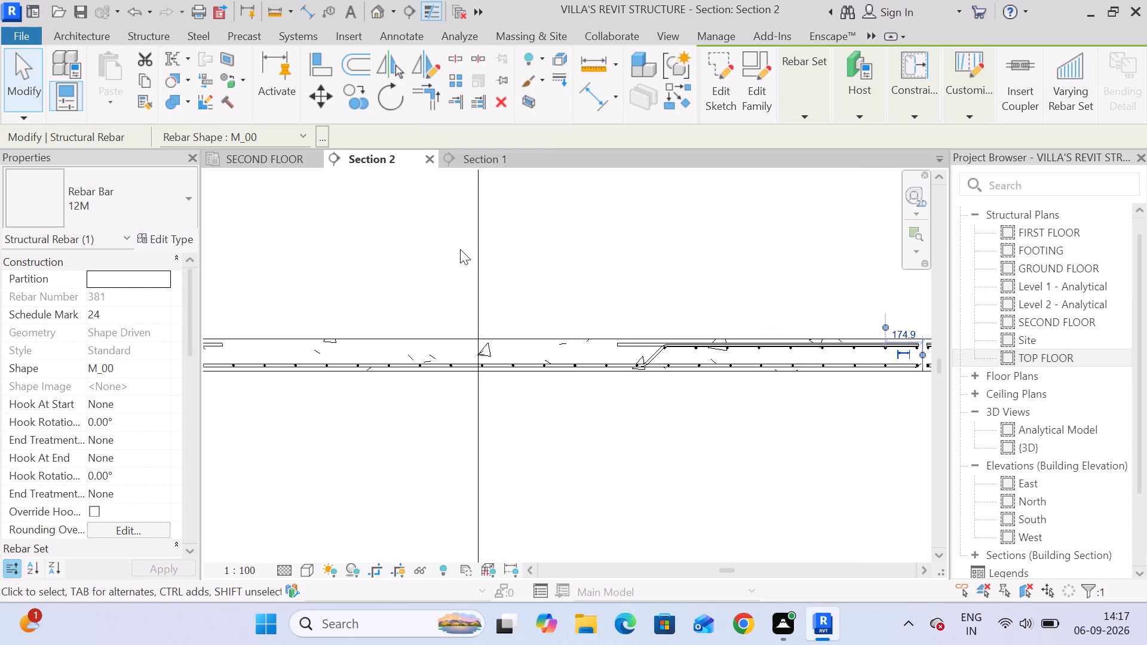
scroll(462, 251, down, 3)
scroll(738, 314, up, 3)
scroll(509, 390, down, 3)
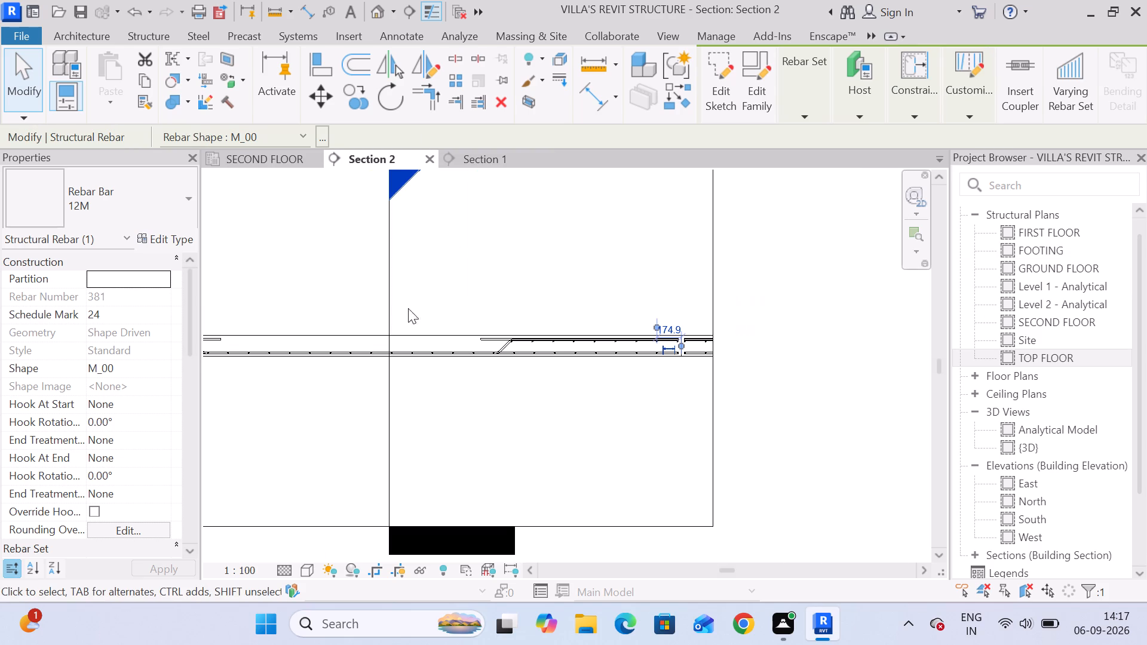
click(259, 160)
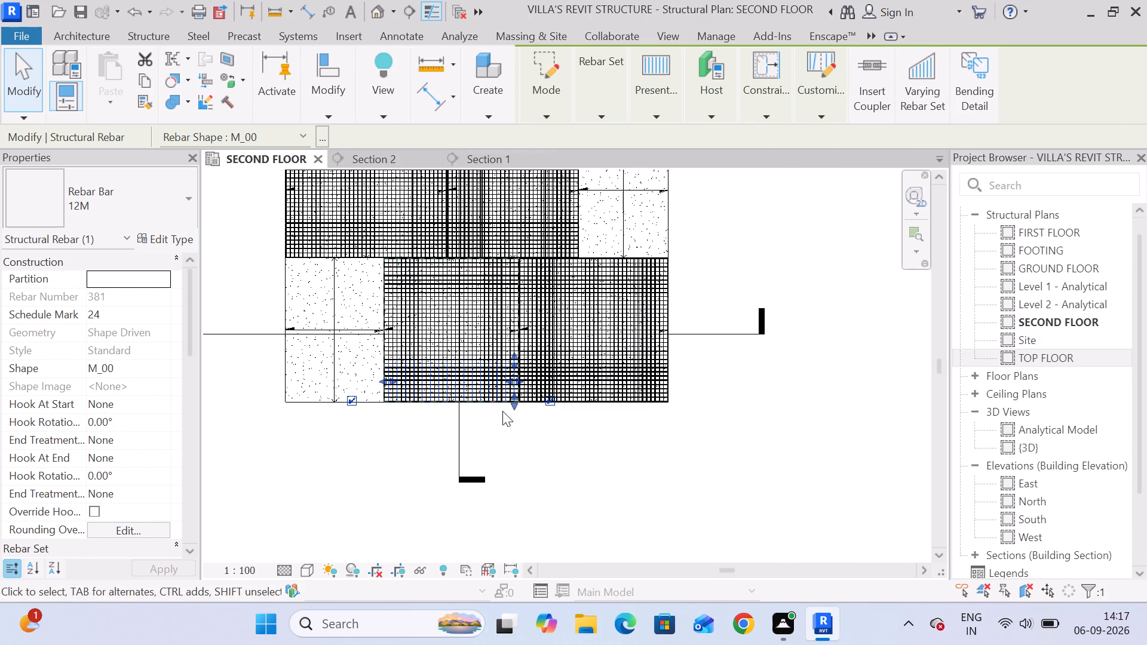
scroll(519, 403, up, 11)
scroll(569, 459, down, 8)
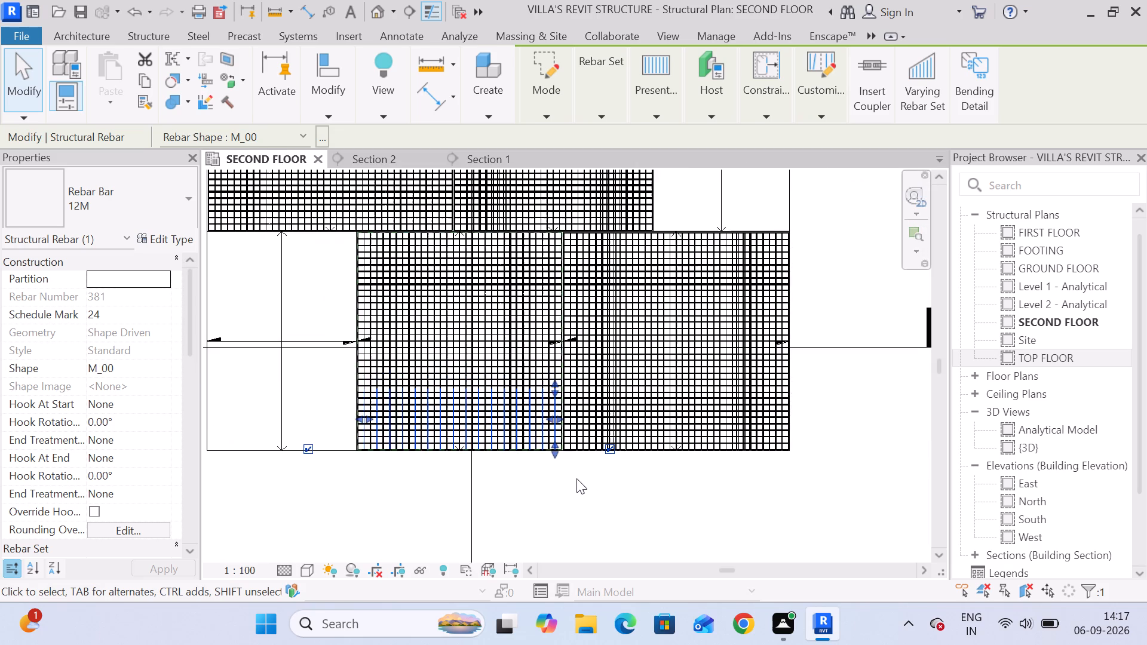
scroll(575, 480, down, 2)
scroll(467, 314, up, 11)
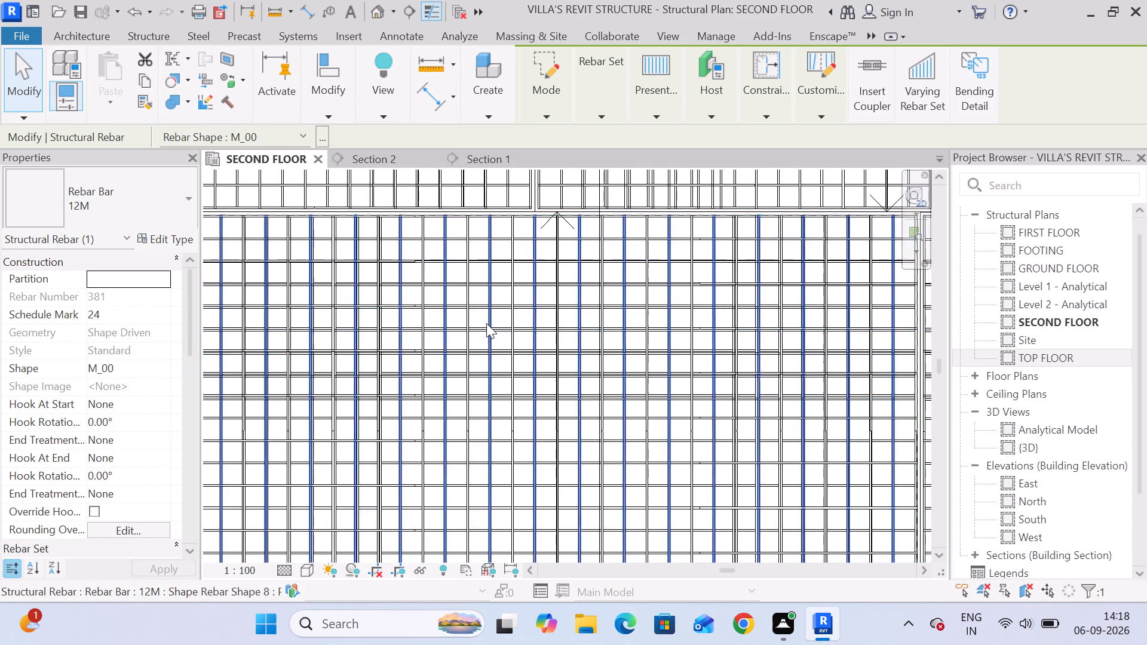
Review the slab rebar along its full length in Section 2 with nothing selected.
click(354, 164)
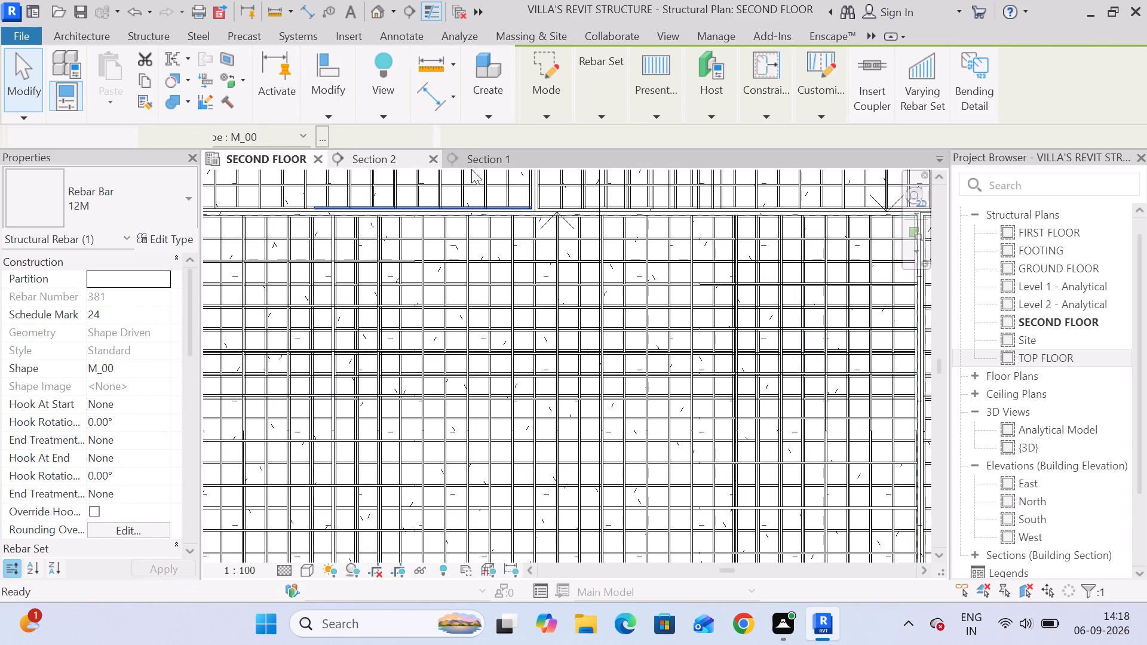
scroll(485, 171, down, 4)
click(559, 311)
scroll(574, 316, down, 2)
middle_drag(574, 316, 579, 322)
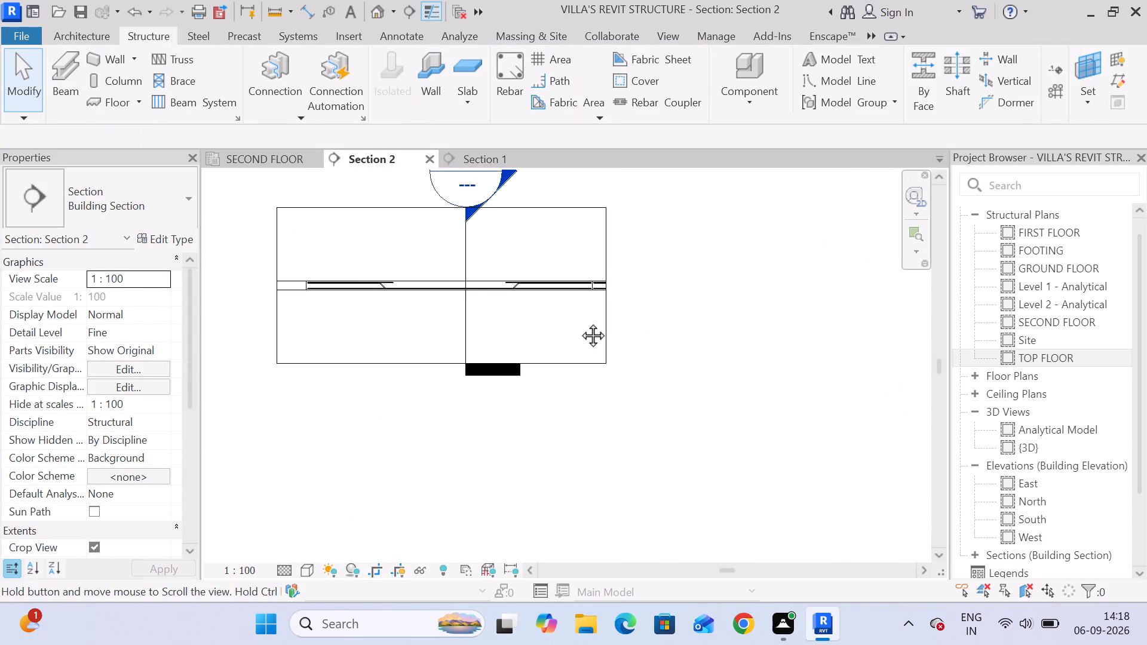
middle_drag(579, 322, 659, 334)
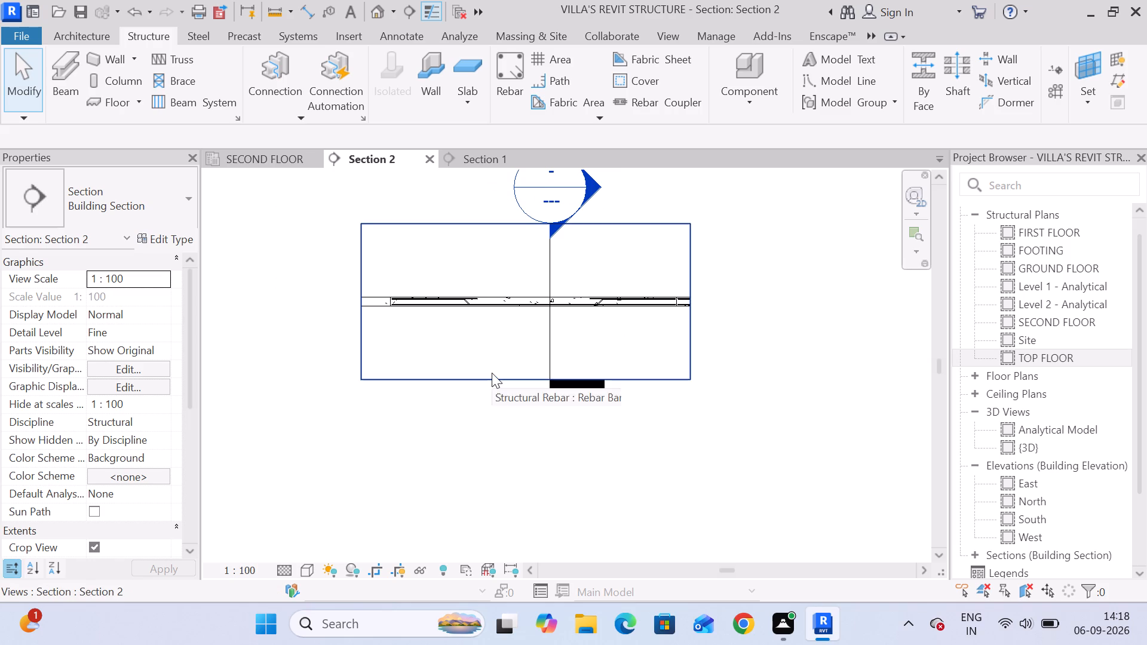
scroll(427, 287, up, 6)
scroll(427, 305, down, 6)
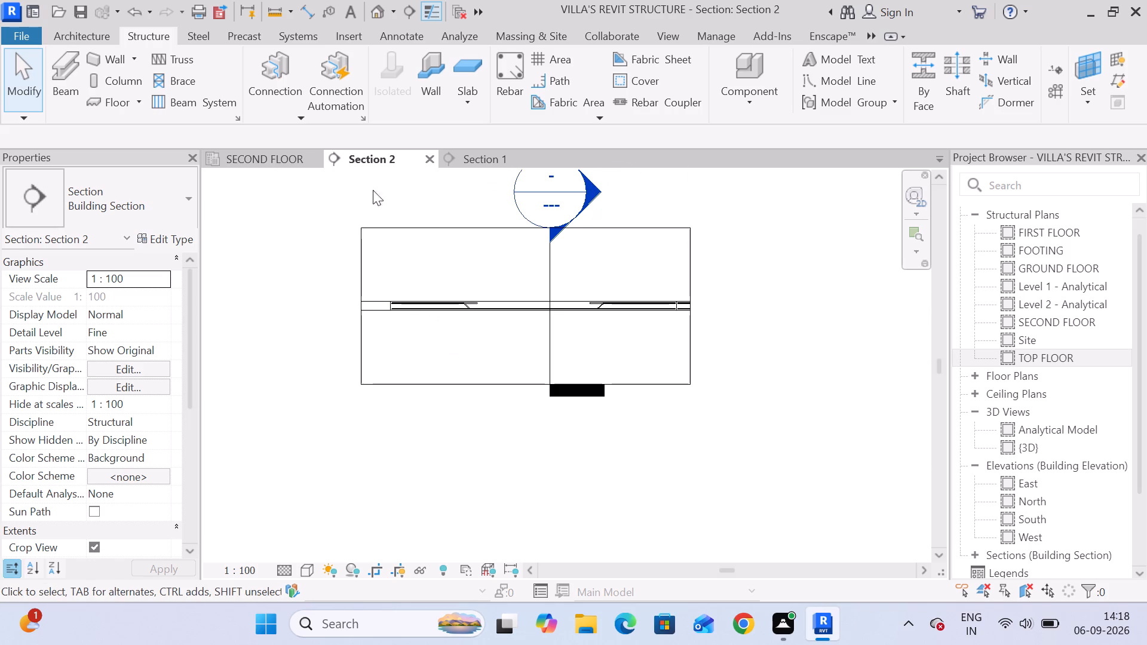
click(278, 239)
Move the Section 1 line on the second floor plan to cut the first reinforced panel in the row above.
click(271, 158)
scroll(362, 329, down, 9)
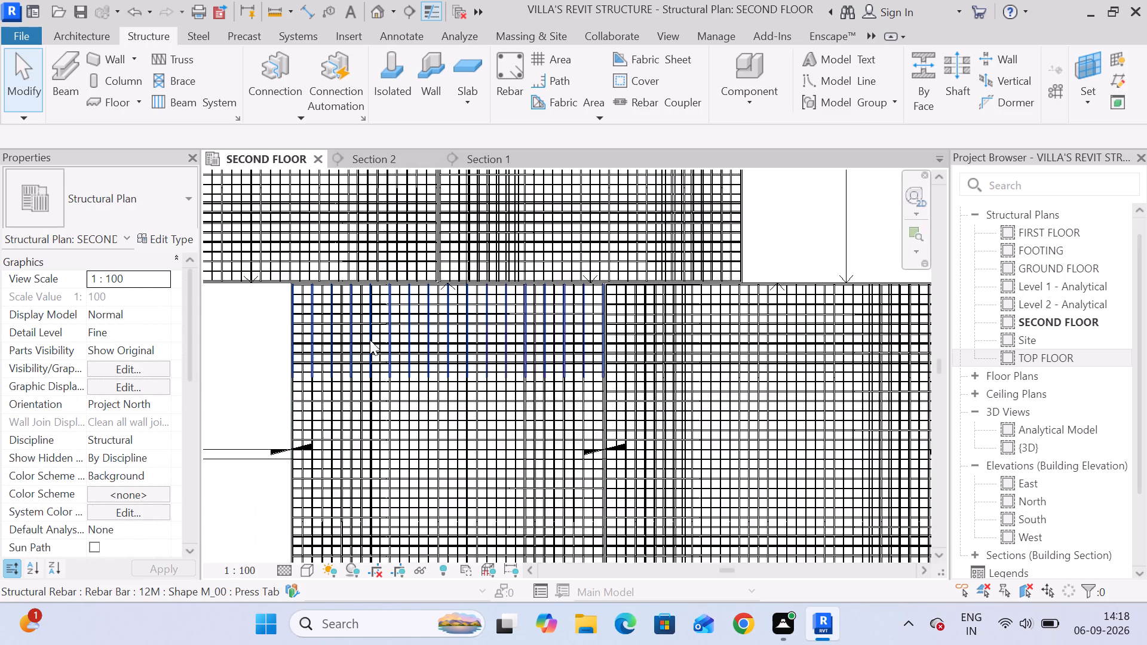
scroll(370, 340, down, 3)
middle_drag(426, 373, 446, 325)
scroll(444, 380, down, 3)
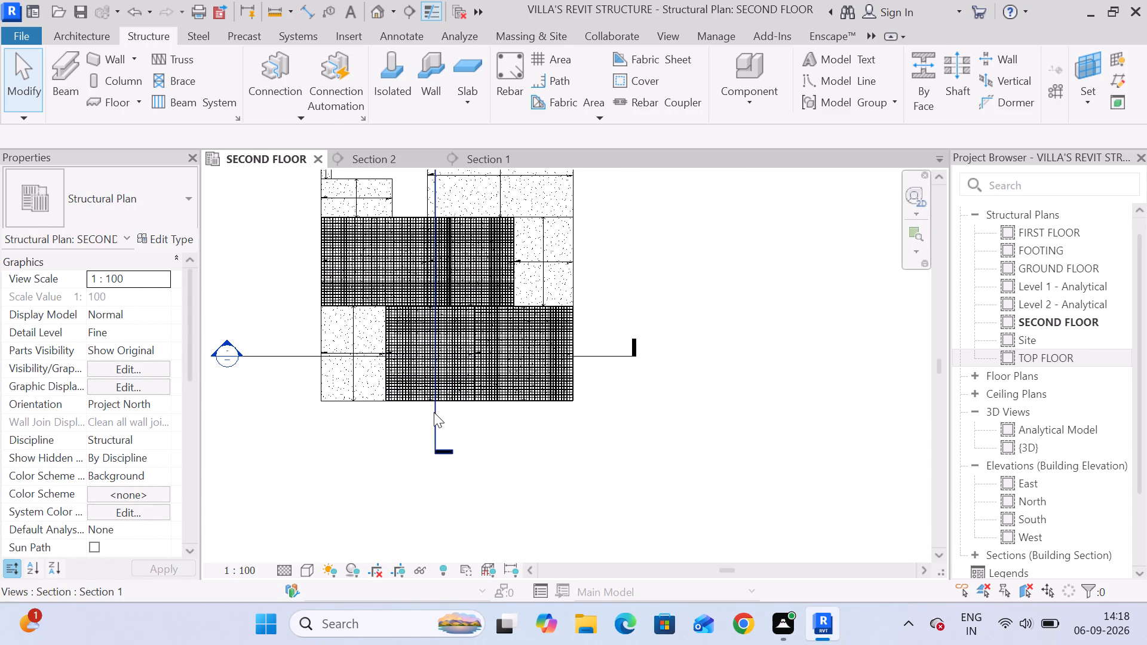
click(434, 412)
drag(433, 424, 430, 424)
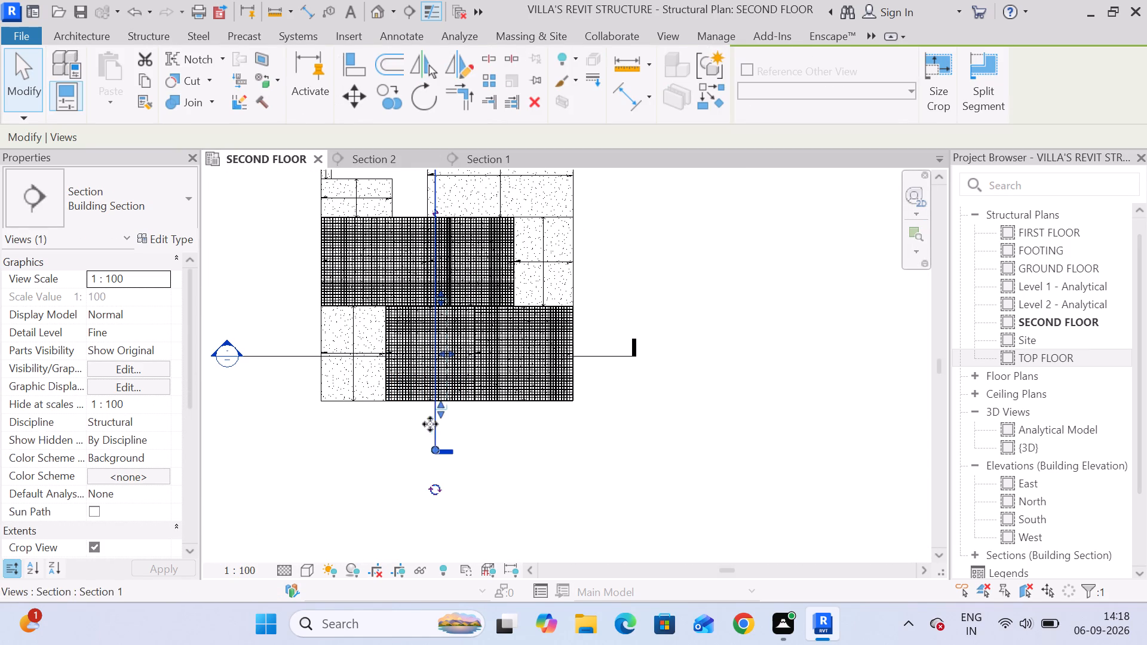
drag(430, 424, 356, 419)
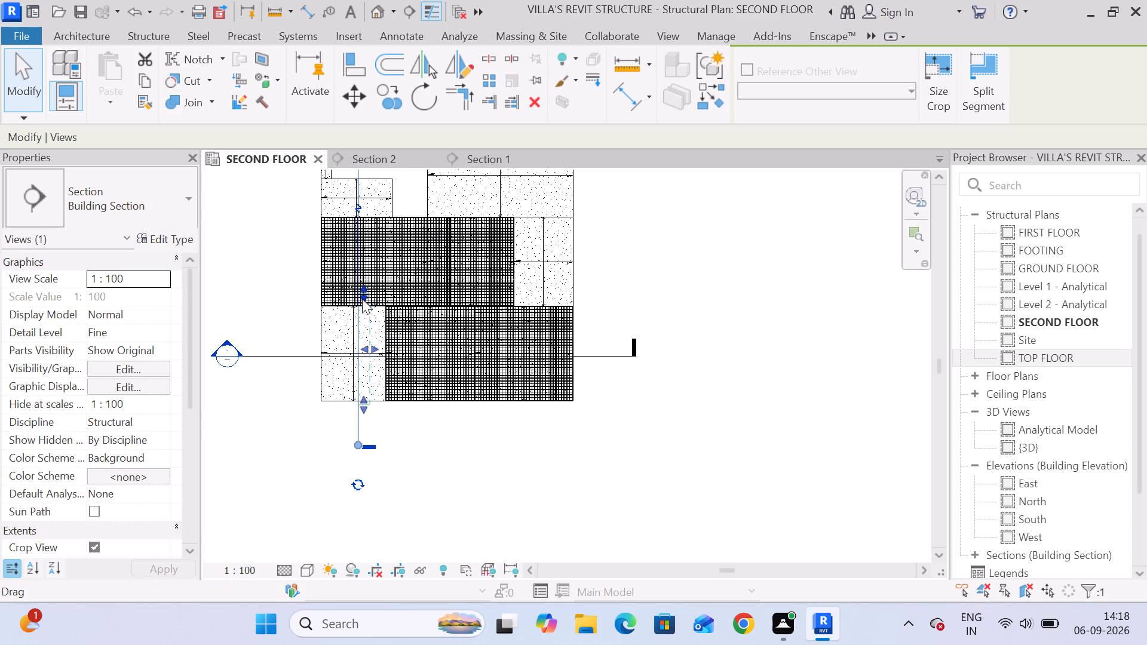
Adjust both crop extents of Section 1 to span the reinforced panel in the upper row.
drag(362, 289, 353, 201)
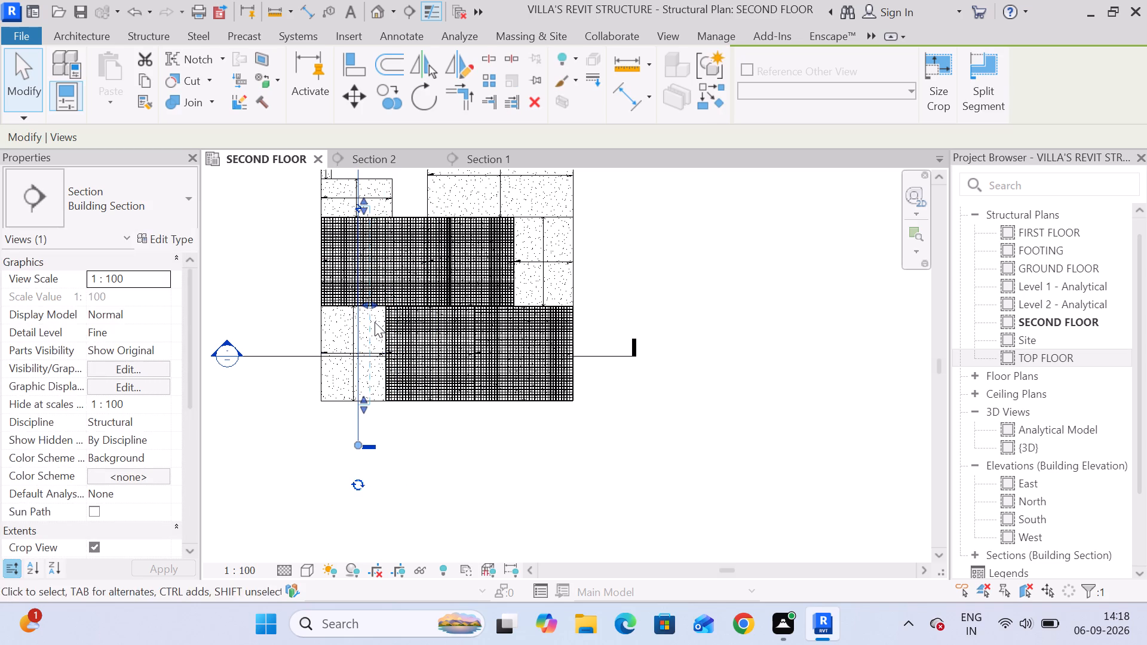
drag(366, 400, 366, 314)
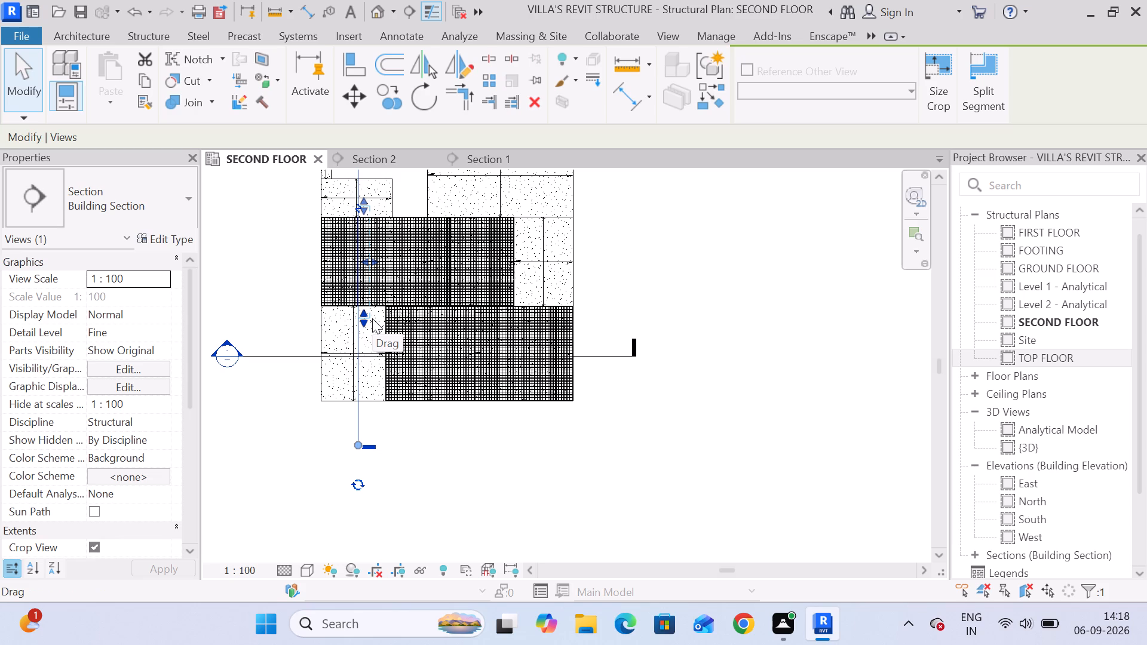
scroll(374, 290, up, 5)
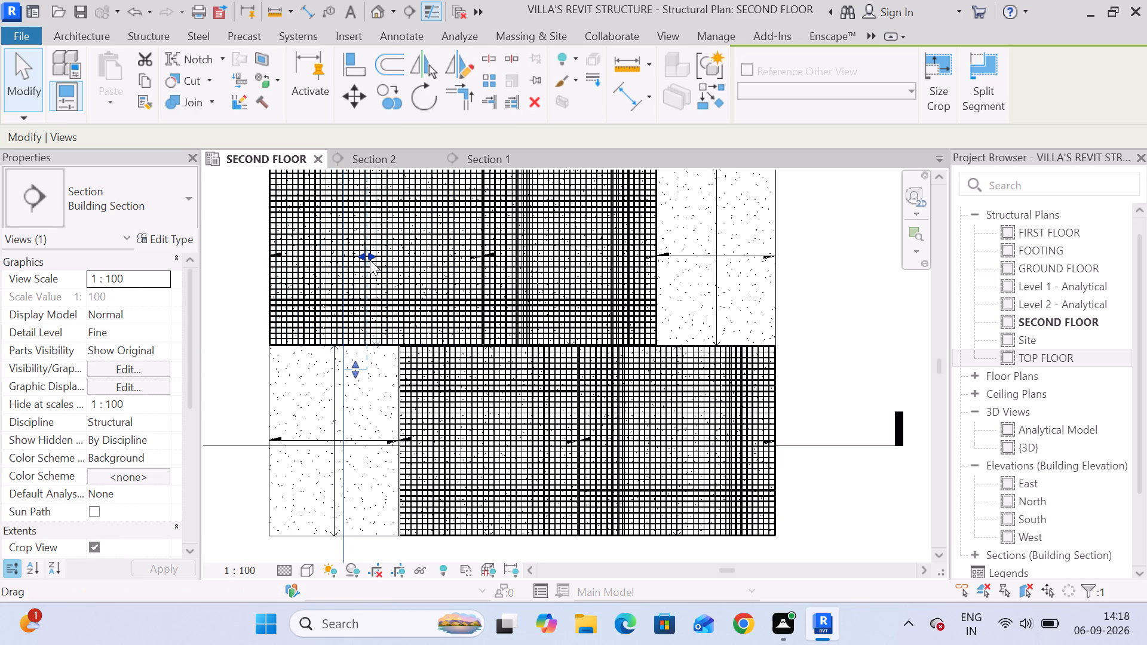
Move the Section 2 line on the second floor plan up to cut through the upper row of reinforced panels.
scroll(371, 260, down, 6)
click(292, 344)
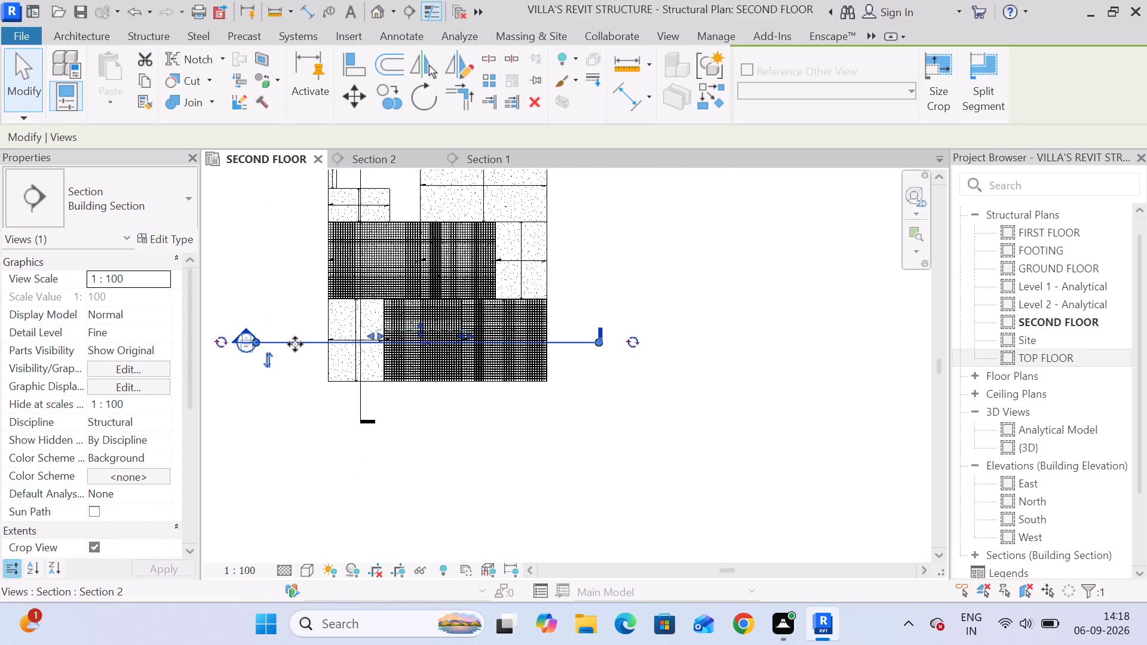
drag(296, 344, 246, 257)
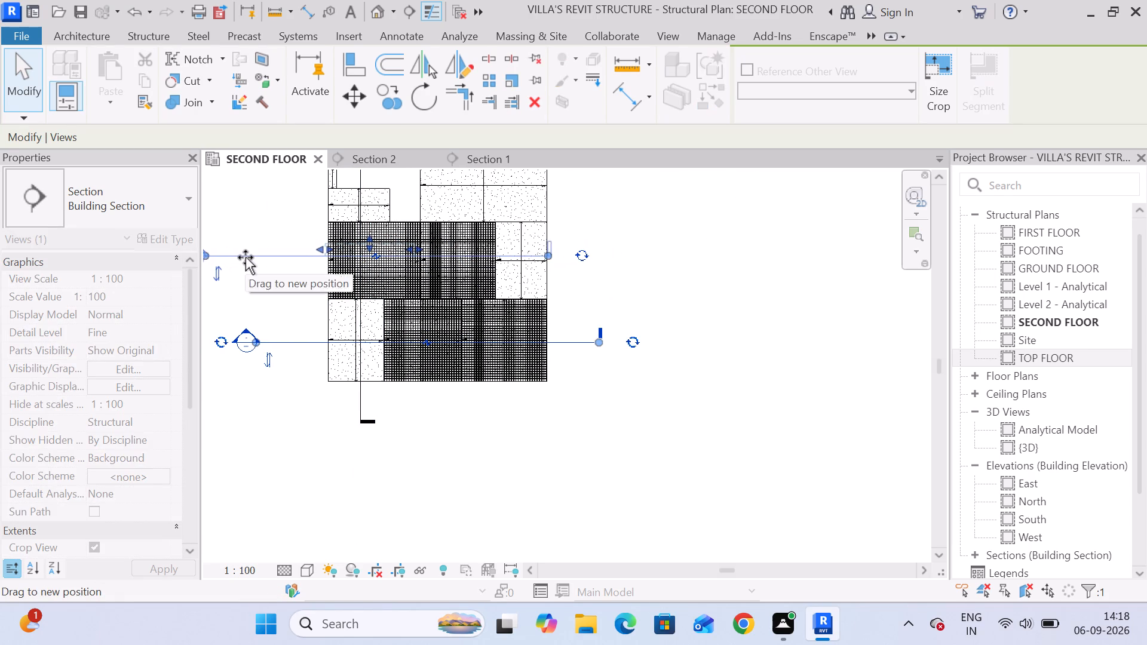
drag(246, 257, 247, 257)
scroll(395, 250, up, 5)
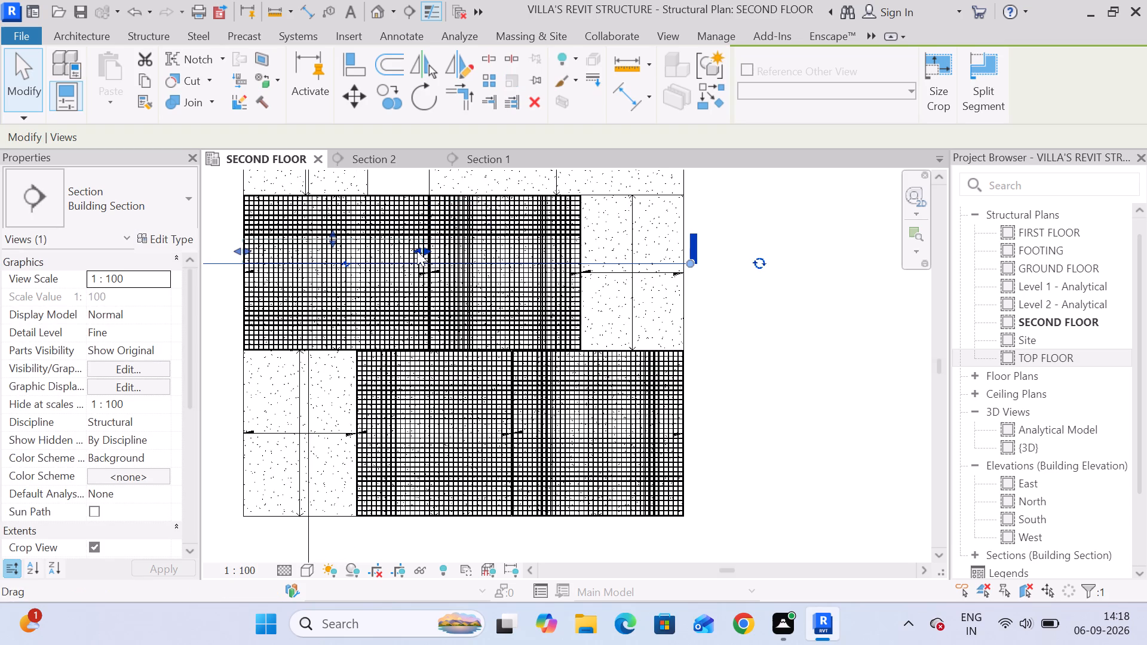
Adjust the extents of Section 2 on the second floor plan to reach just beyond the upper-row panel and its neighbouring panel joint.
drag(424, 251, 438, 250)
drag(241, 250, 226, 250)
scroll(235, 301, down, 5)
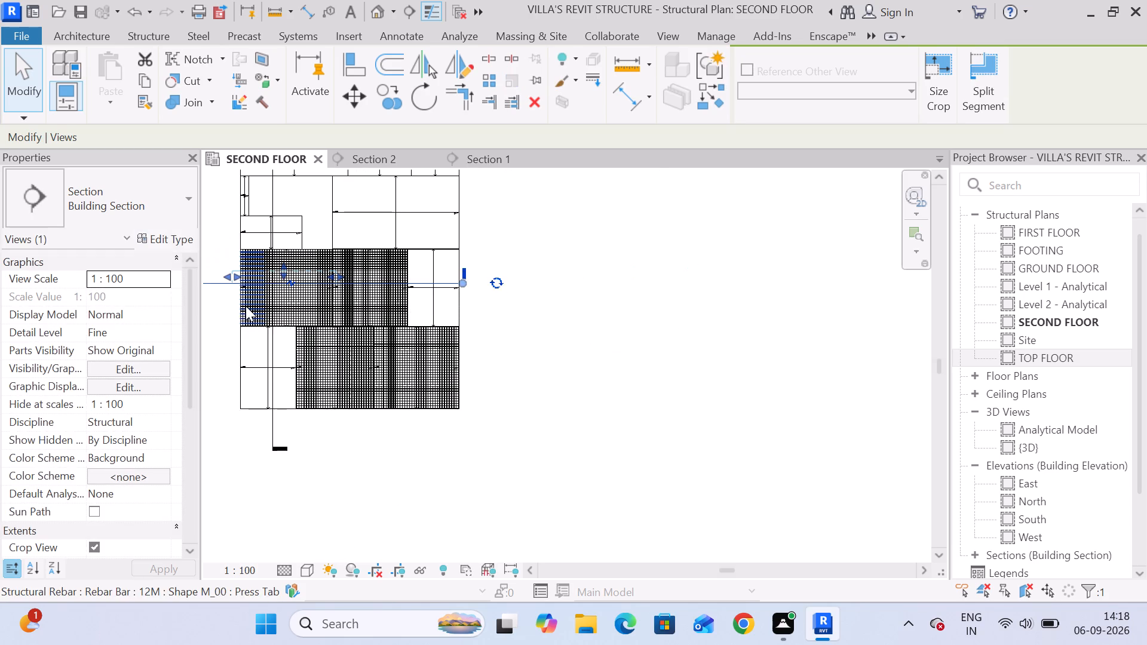
middle_drag(249, 307, 302, 303)
click(258, 279)
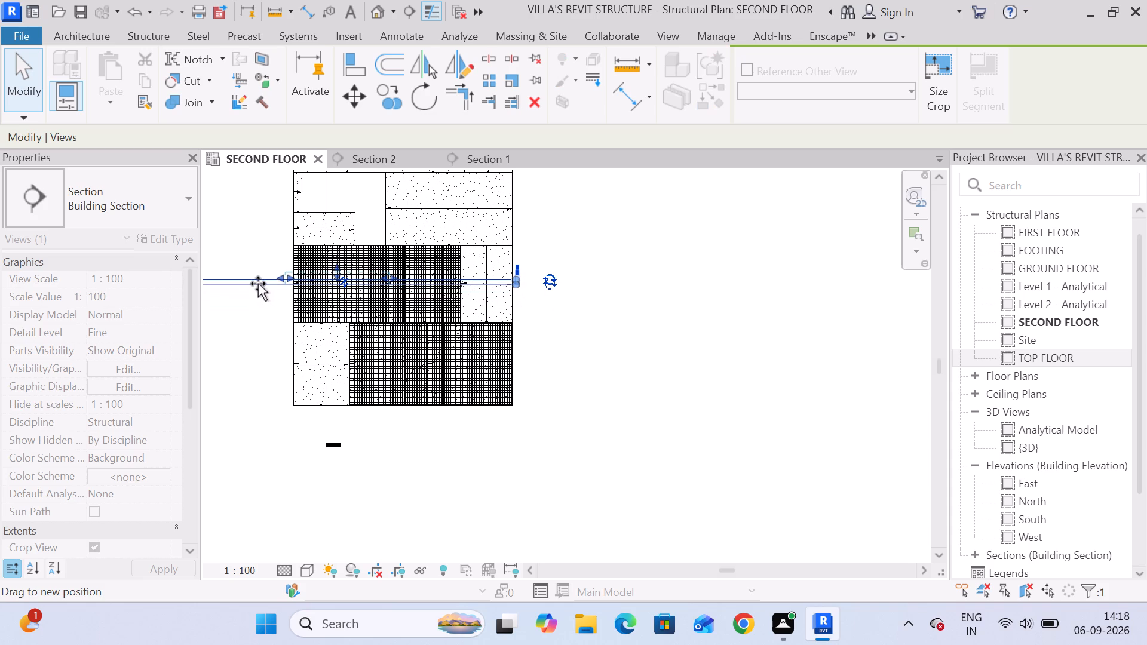
scroll(307, 275, up, 5)
scroll(453, 284, up, 3)
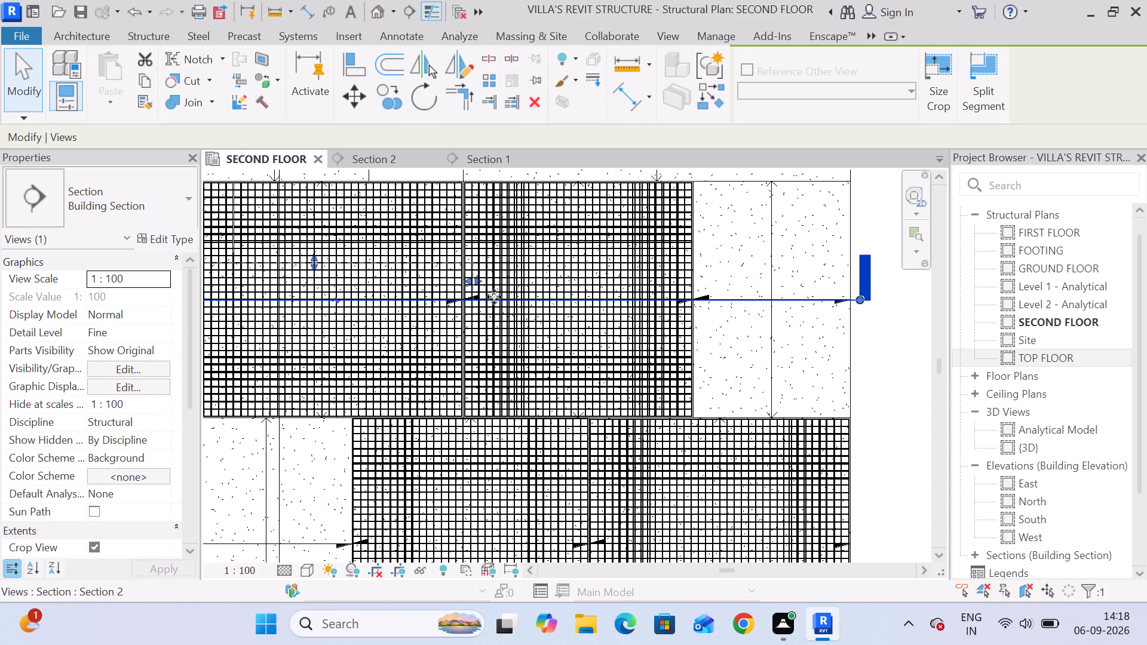
click(477, 283)
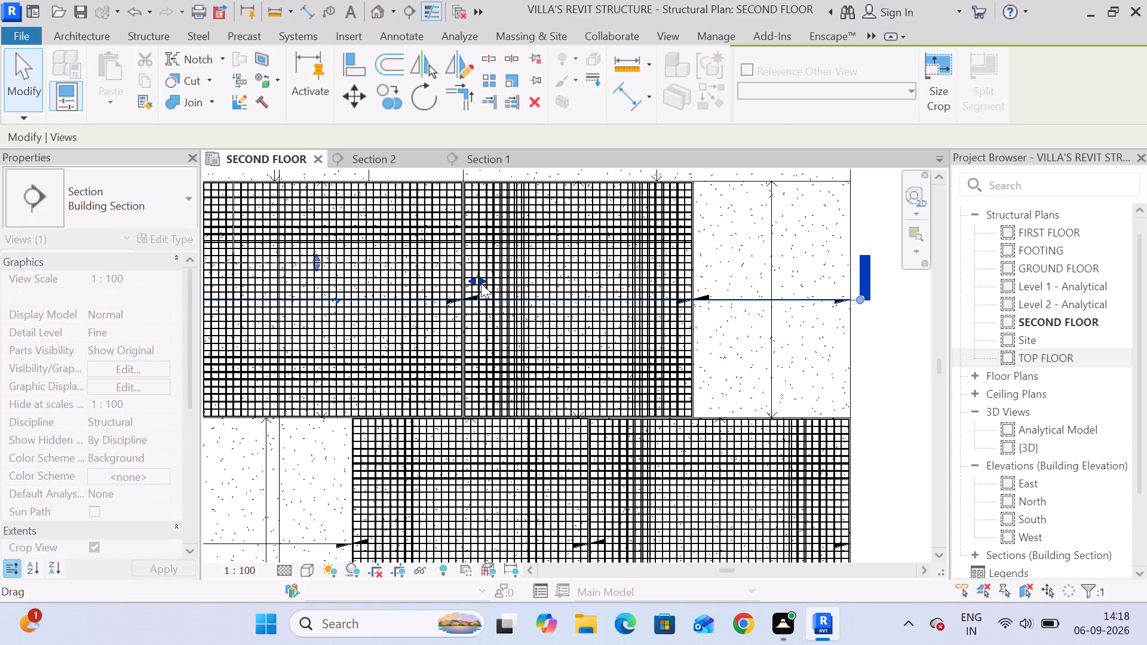
scroll(481, 284, down, 5)
scroll(310, 284, up, 1)
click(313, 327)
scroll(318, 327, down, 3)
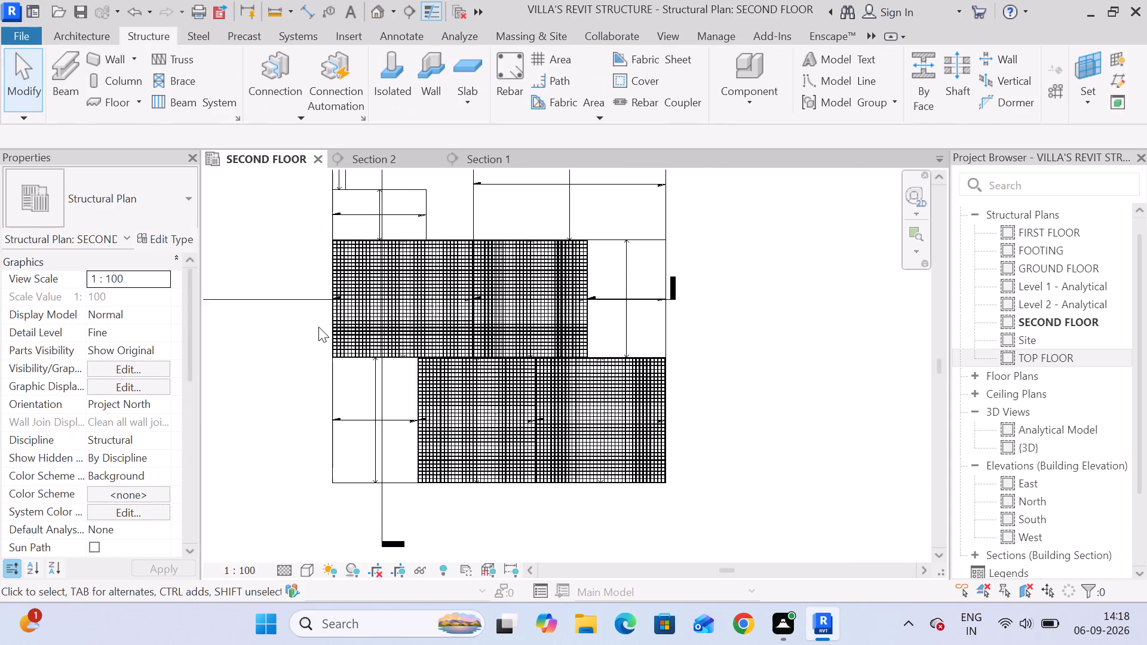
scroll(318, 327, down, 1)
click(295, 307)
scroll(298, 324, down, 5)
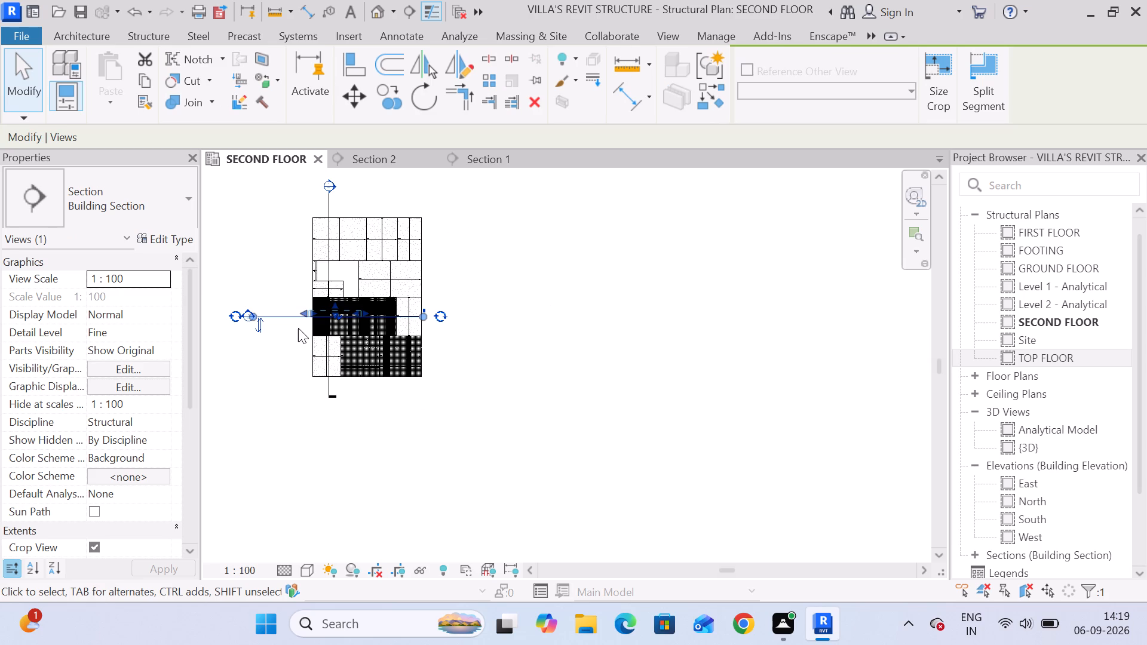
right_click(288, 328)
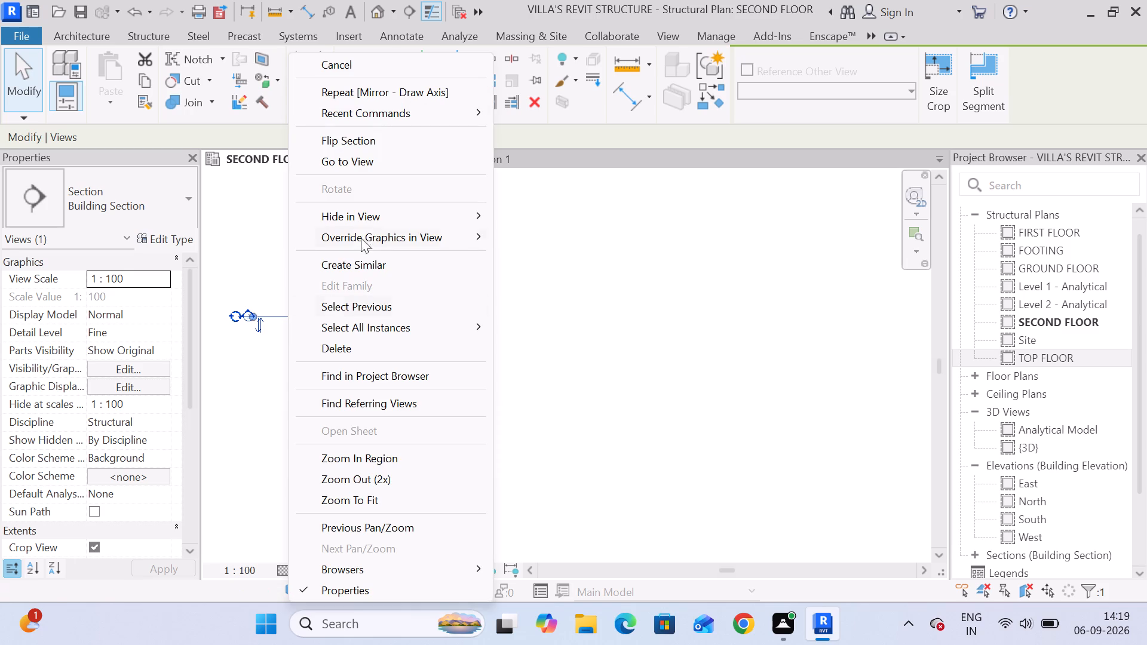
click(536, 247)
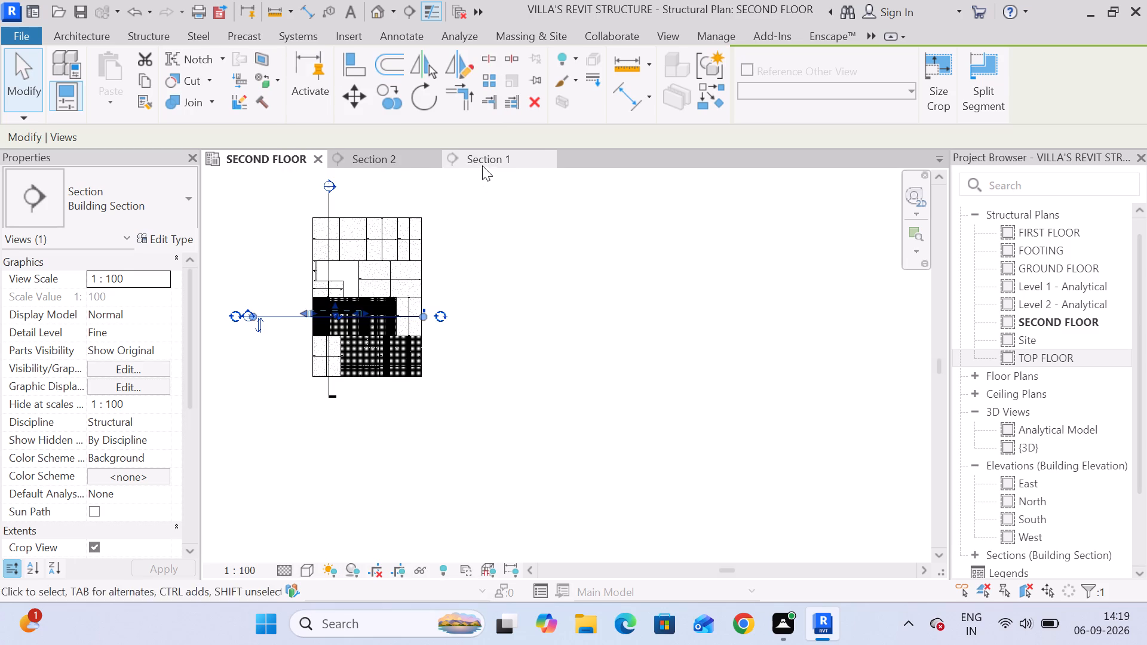
Switch to Section 1 and shift the sloped segment of the right-end bent 12M bar outward, making top leg B 1000 mm.
click(484, 163)
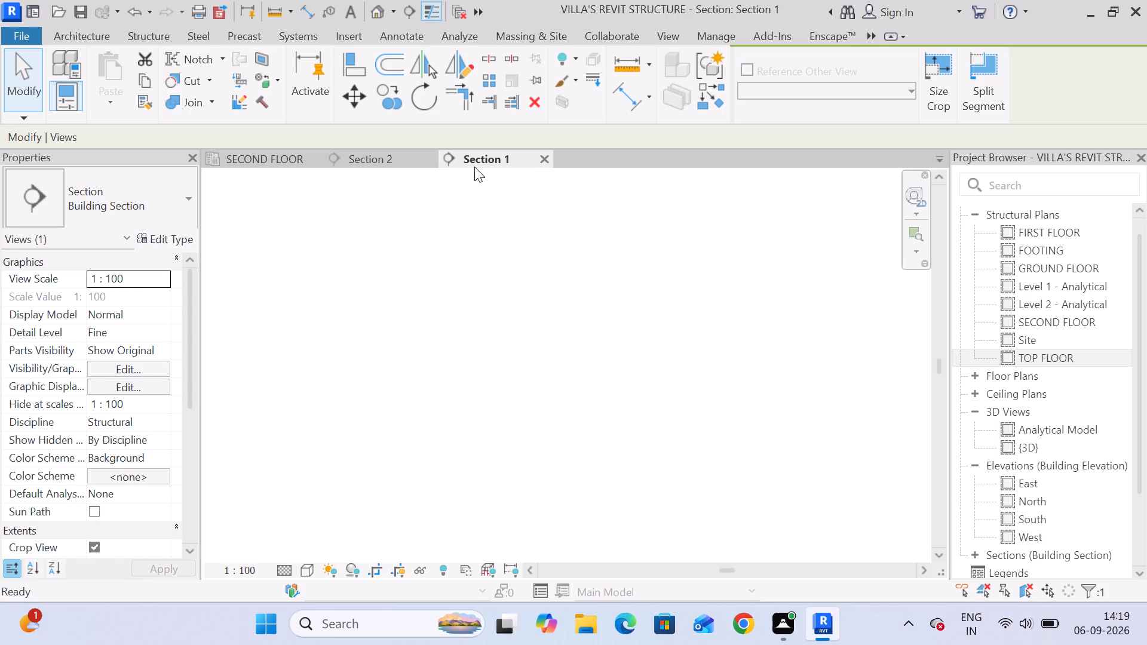
scroll(511, 215, down, 16)
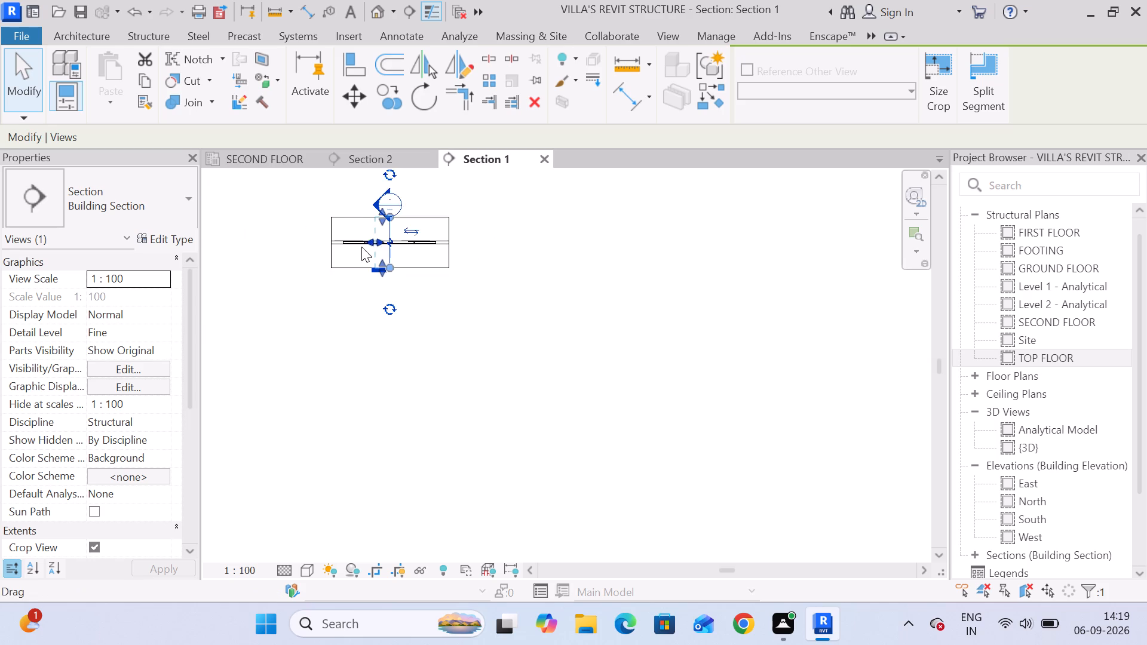
scroll(361, 247, up, 16)
middle_drag(649, 291, 535, 264)
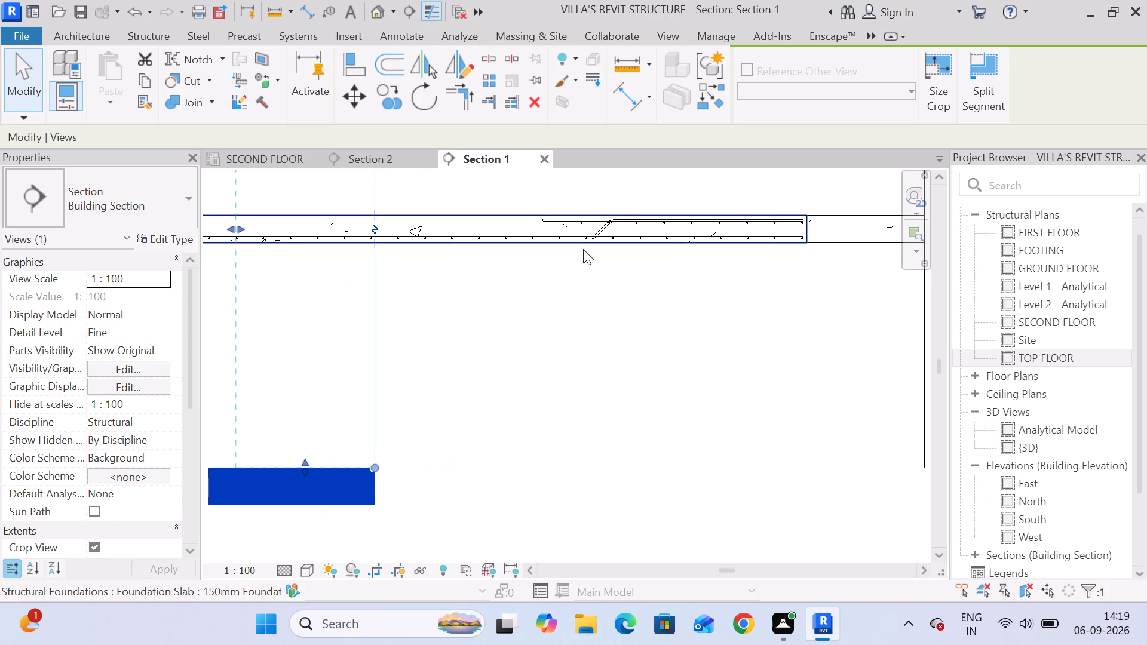
click(599, 229)
scroll(598, 255, down, 4)
middle_drag(594, 265, 633, 265)
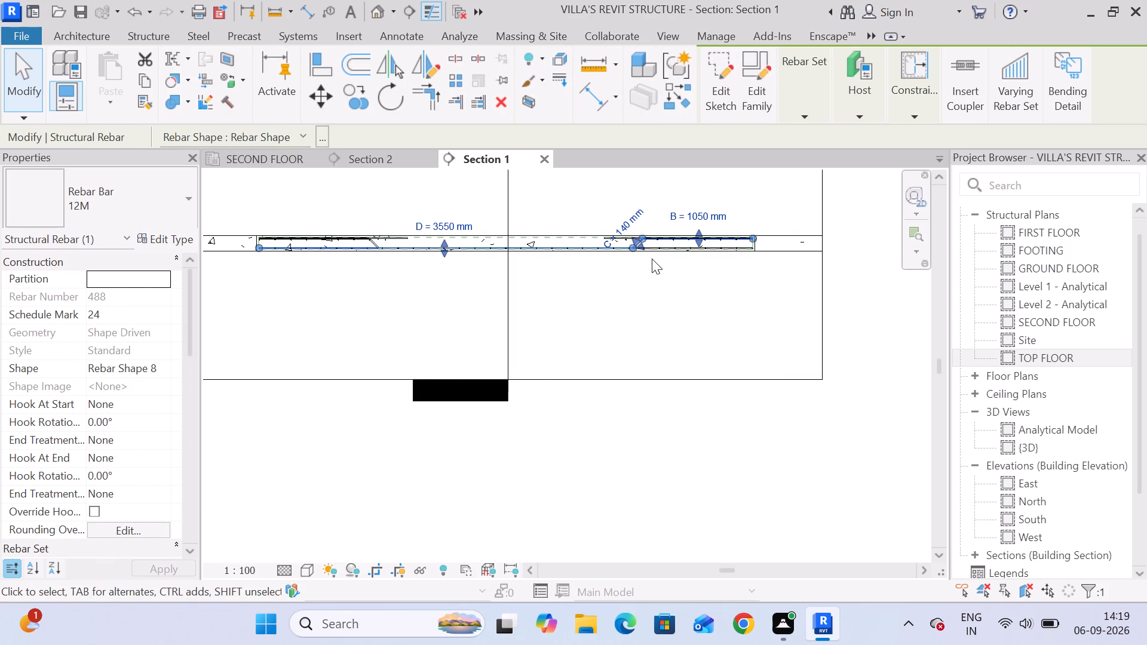
scroll(652, 259, up, 4)
middle_drag(654, 259, 649, 302)
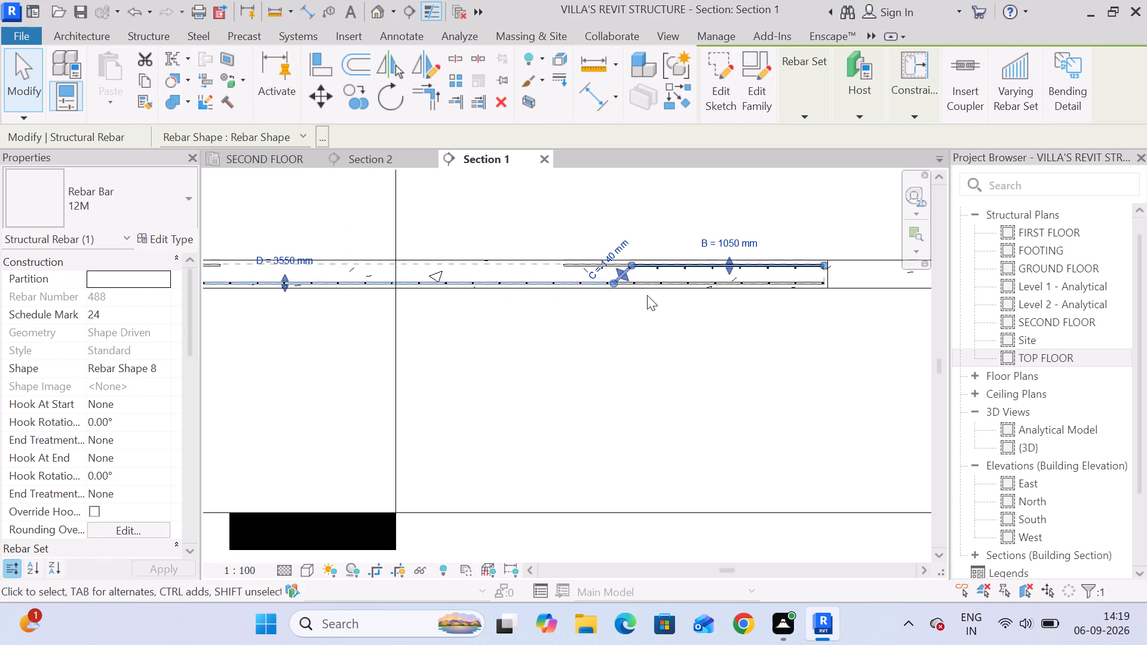
drag(626, 272, 630, 269)
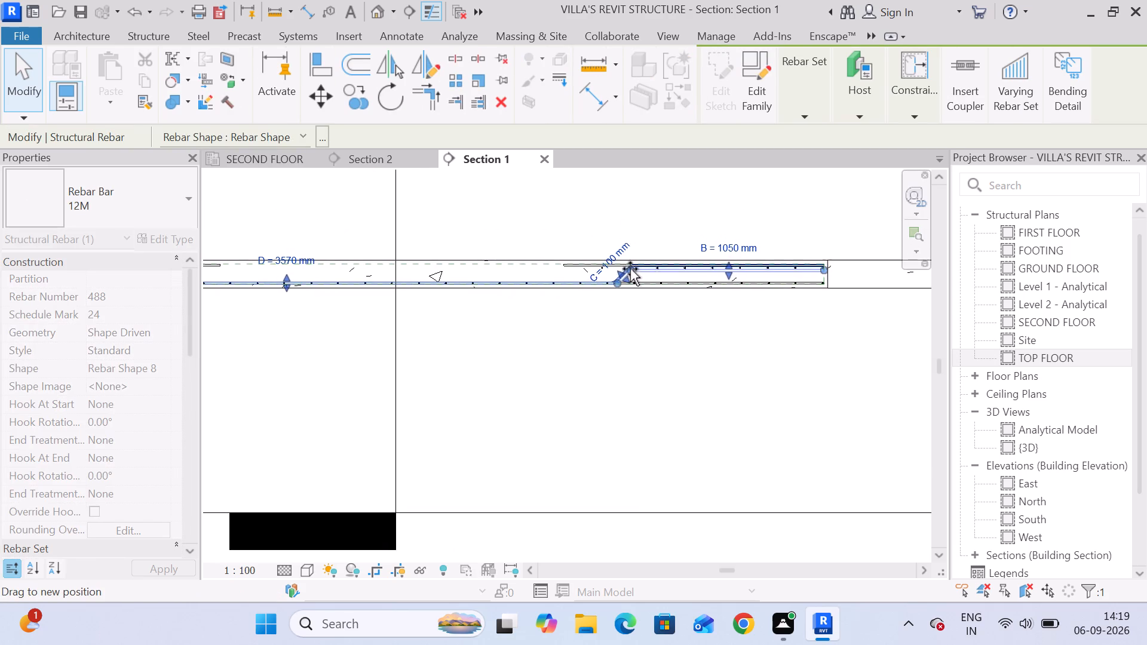
drag(630, 269, 639, 268)
Set the length of the bent bar's sloped segment C to 140 mm.
click(618, 257)
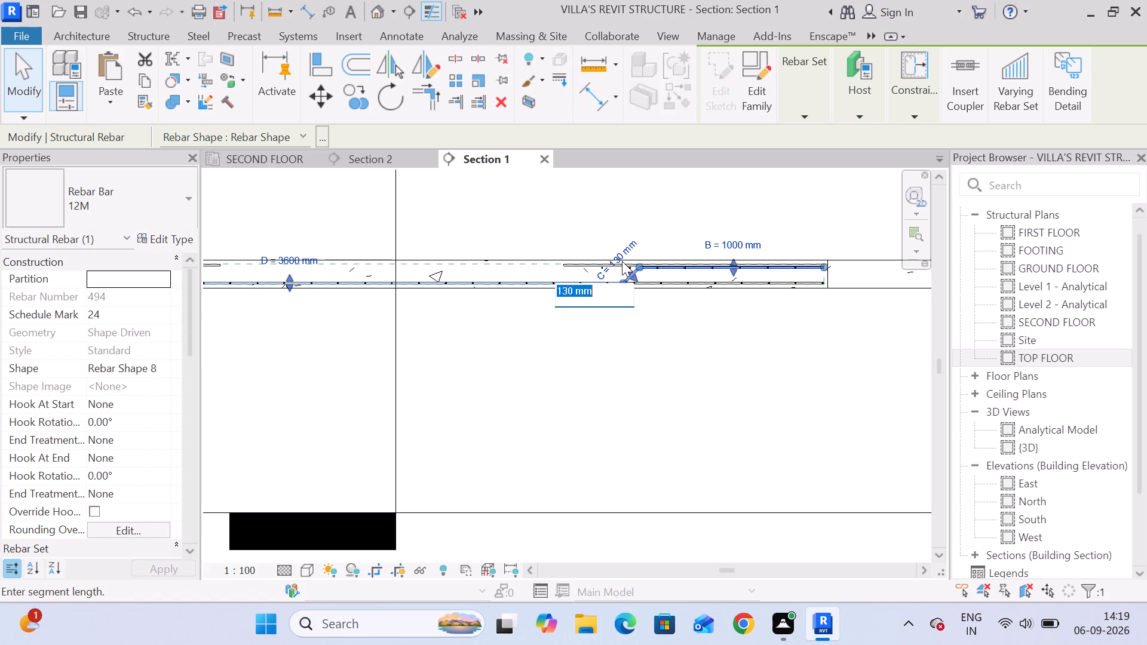
key(1)
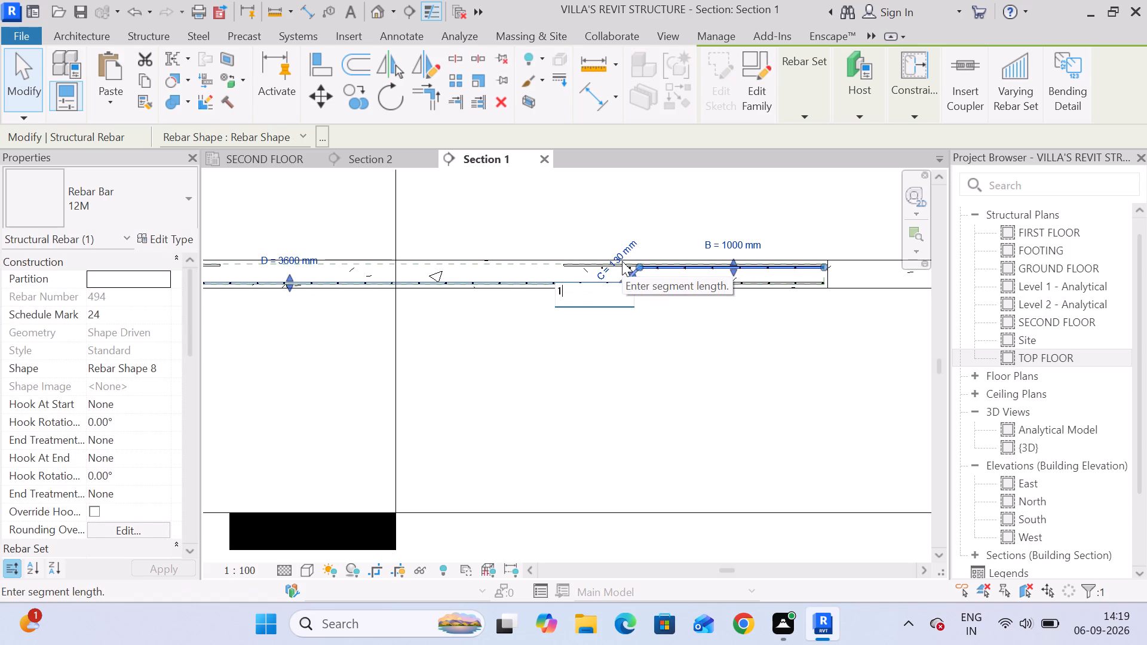
text(40)
key(Return)
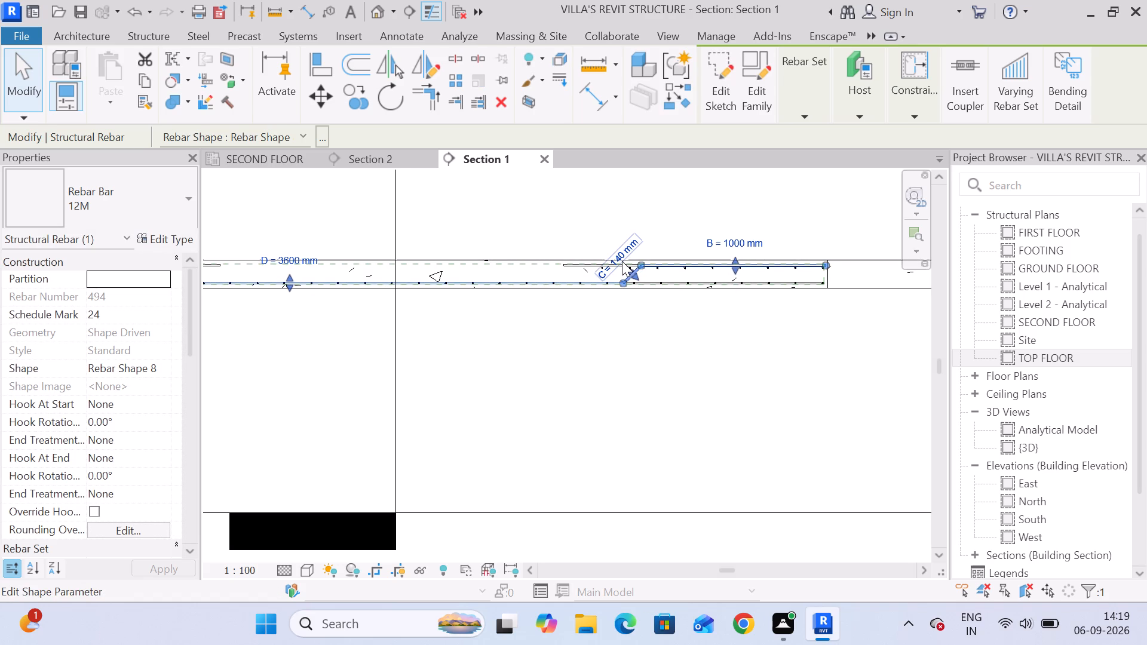
scroll(622, 261, up, 4)
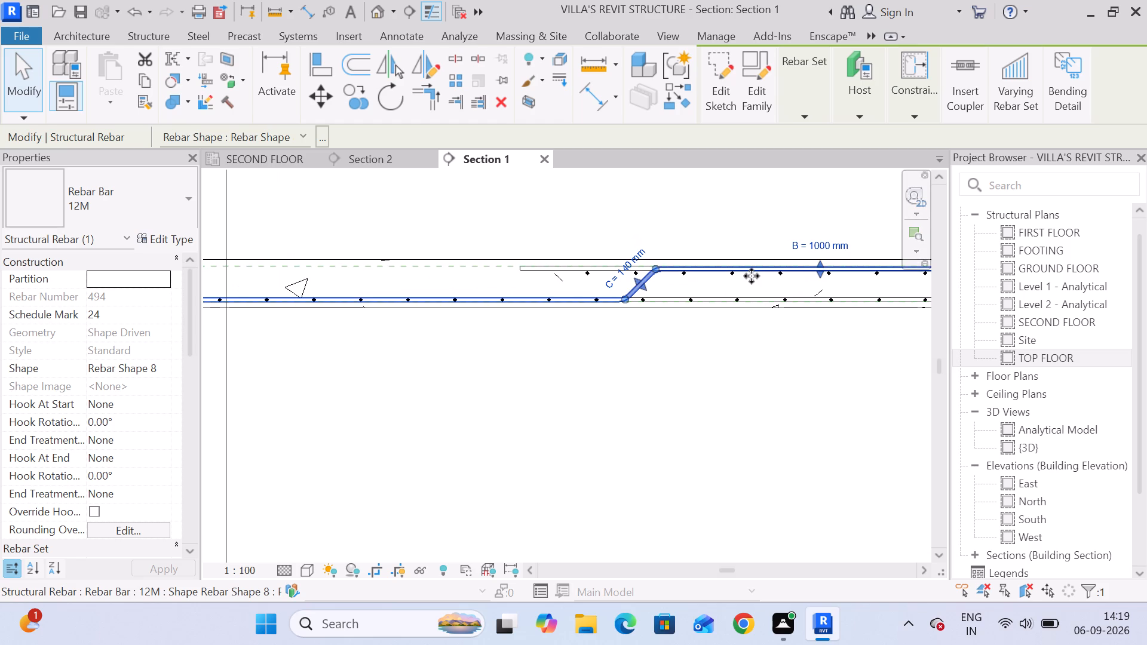
Shift the sloped segment of the bent bar at the panel's left end toward the slab edge, making top leg B 1000 mm.
scroll(751, 278, down, 5)
middle_drag(597, 346, 717, 321)
click(415, 343)
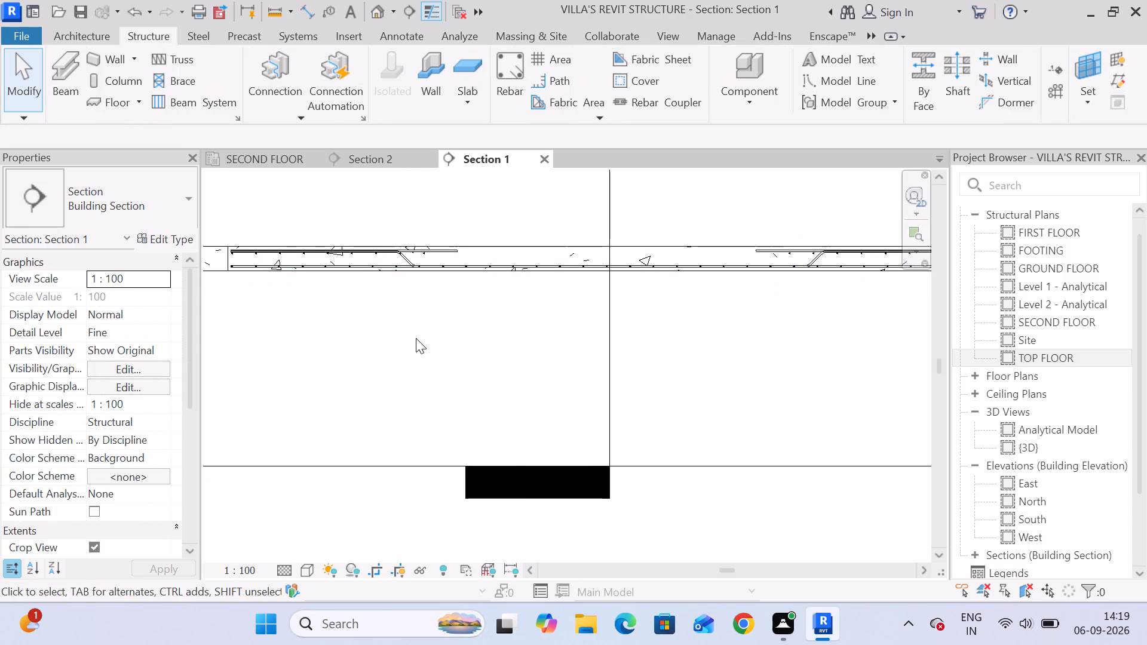
middle_drag(416, 338, 387, 328)
middle_drag(375, 297, 496, 297)
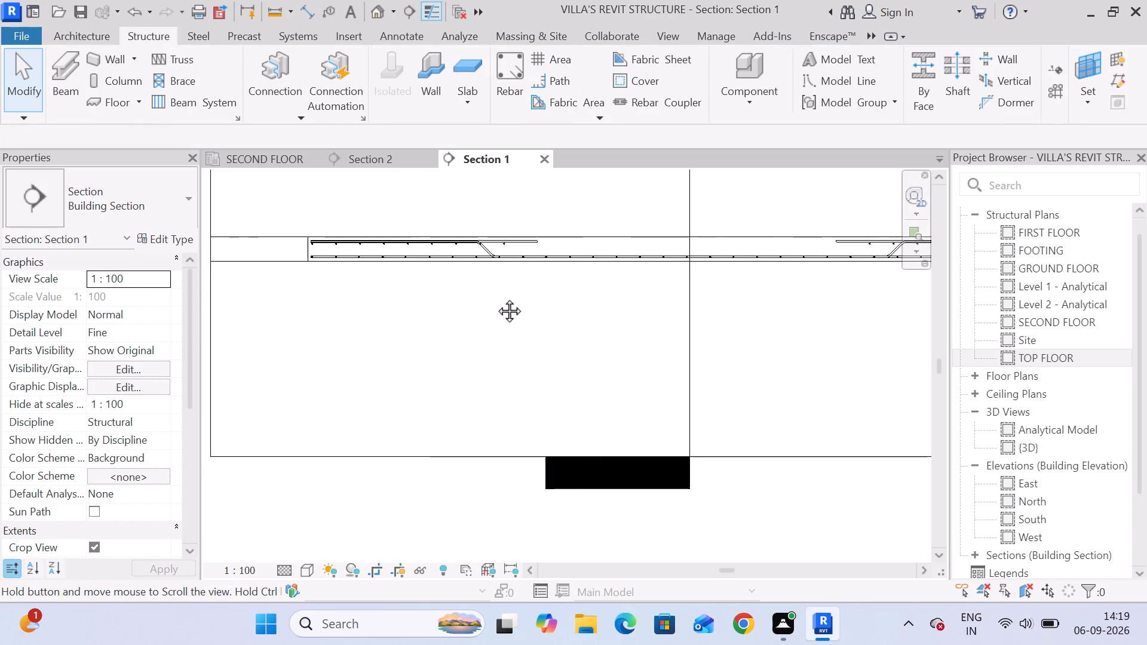
middle_drag(496, 297, 544, 291)
click(546, 244)
scroll(546, 247, up, 6)
click(540, 345)
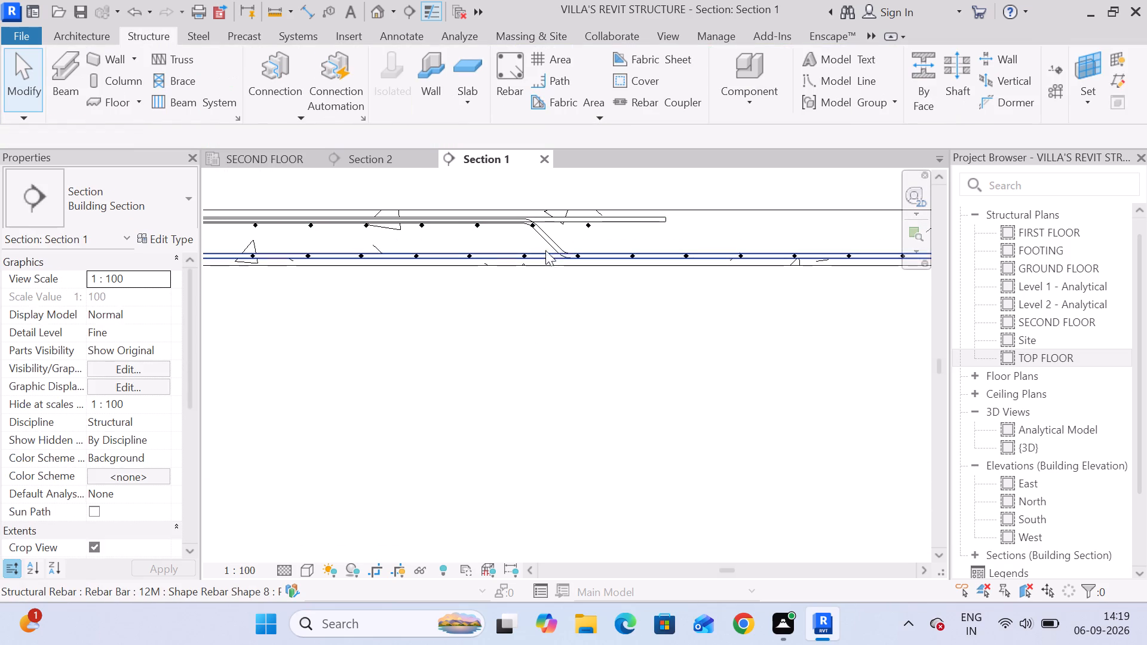
click(545, 245)
scroll(546, 246, down, 3)
scroll(548, 252, up, 3)
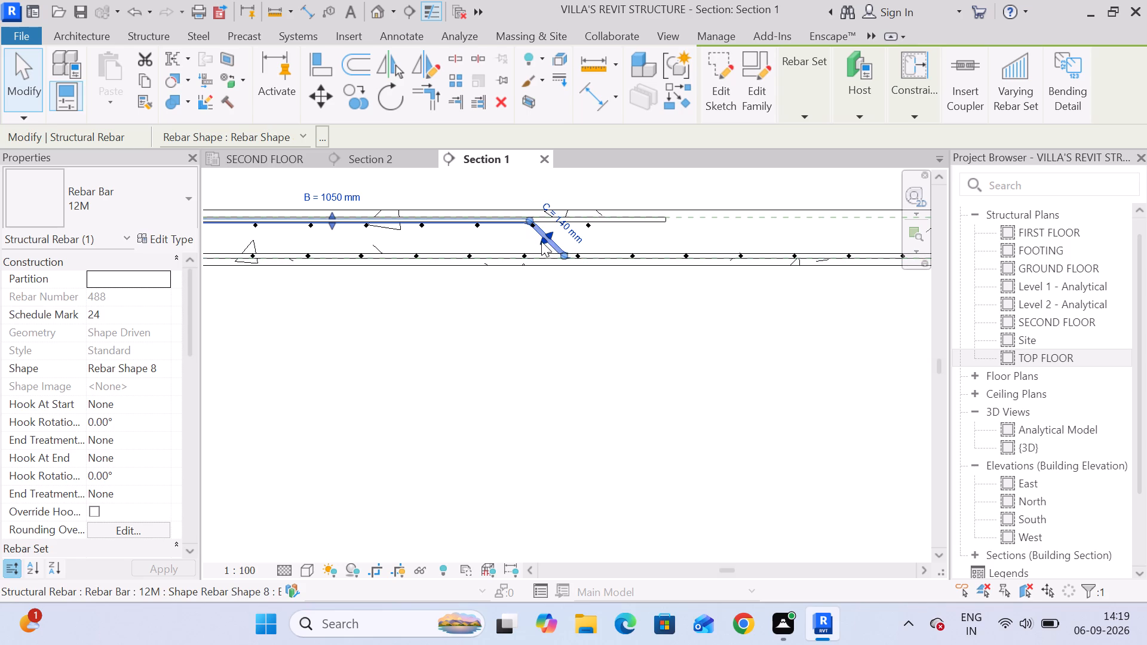
drag(540, 241, 532, 241)
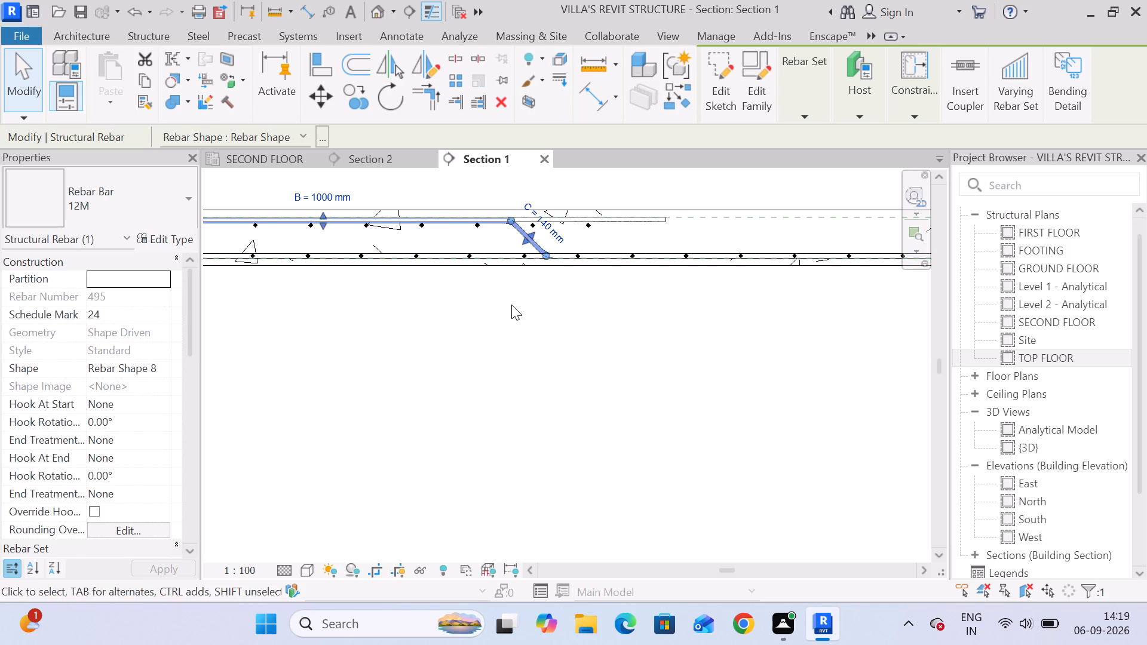
middle_drag(511, 305, 645, 305)
click(585, 304)
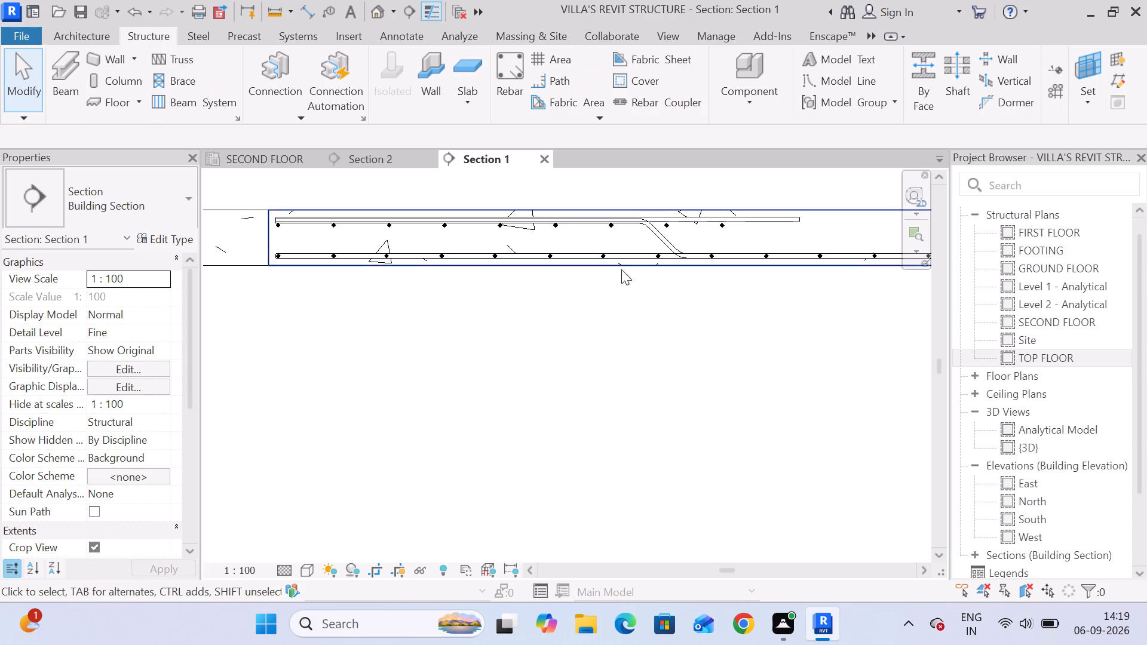
Shorten the top 12M distribution bar set at the panel's left end so its last bar sits at the bent bar's upper bend.
scroll(720, 238, up, 6)
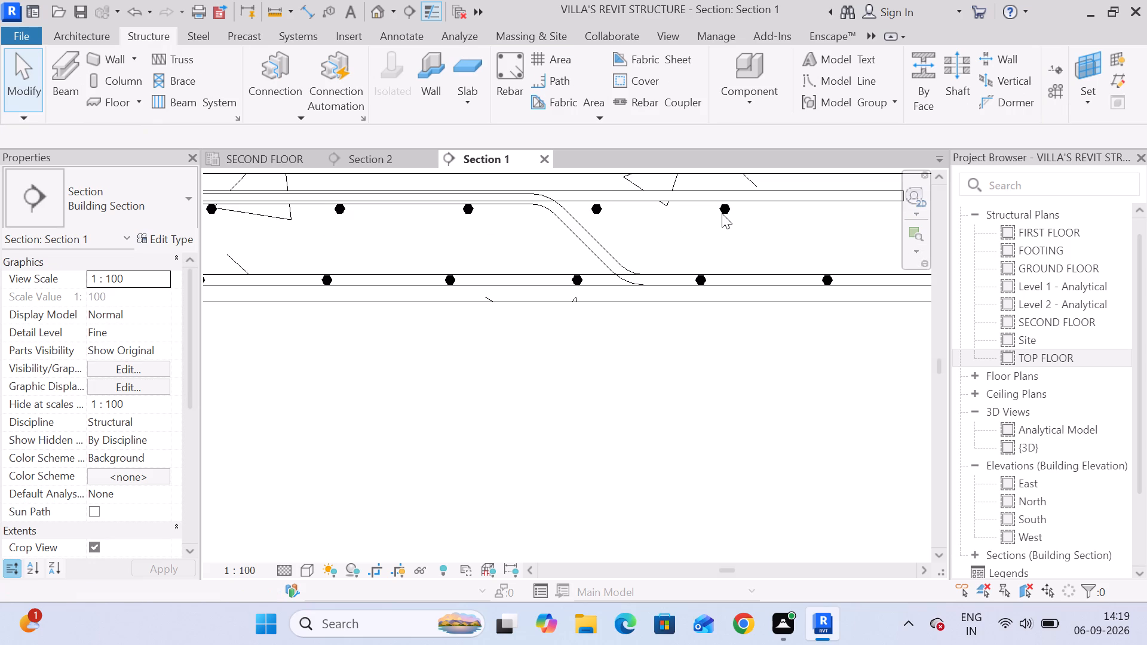
click(722, 213)
scroll(725, 220, down, 5)
drag(718, 211, 684, 216)
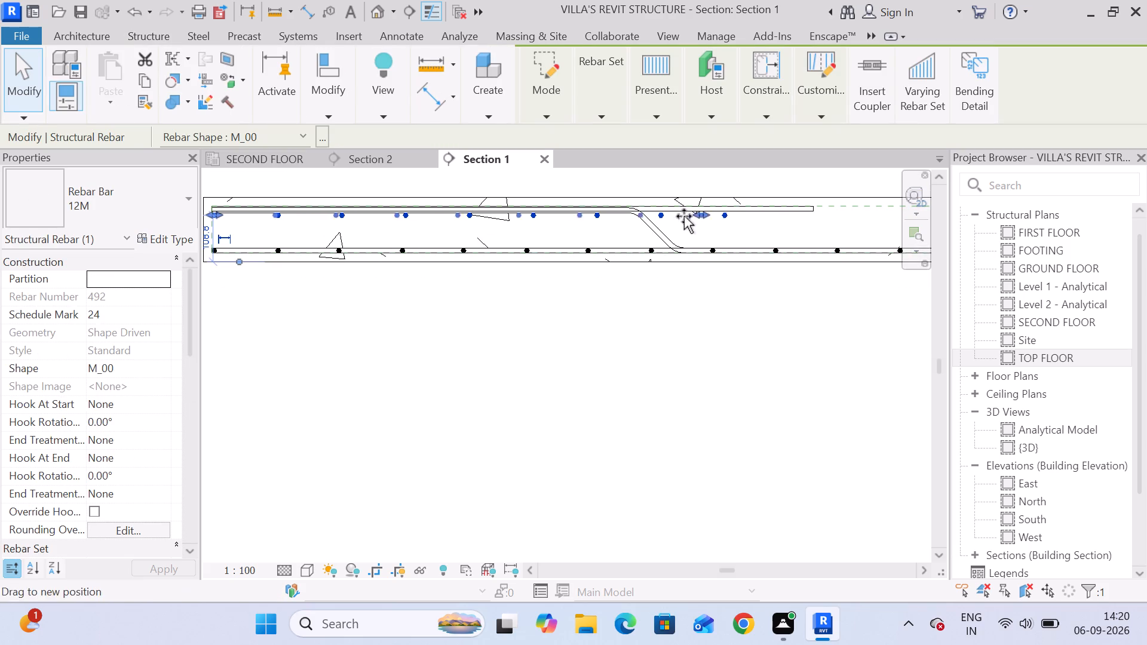
drag(684, 216, 633, 220)
scroll(636, 213, up, 11)
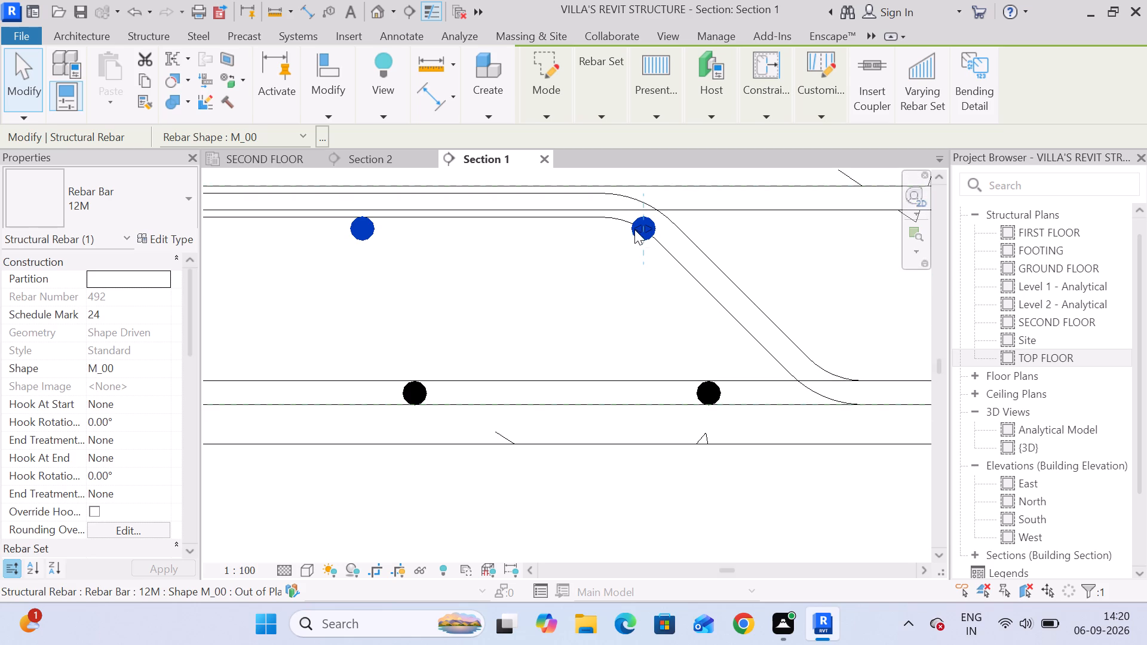
drag(635, 229, 617, 229)
scroll(627, 229, down, 10)
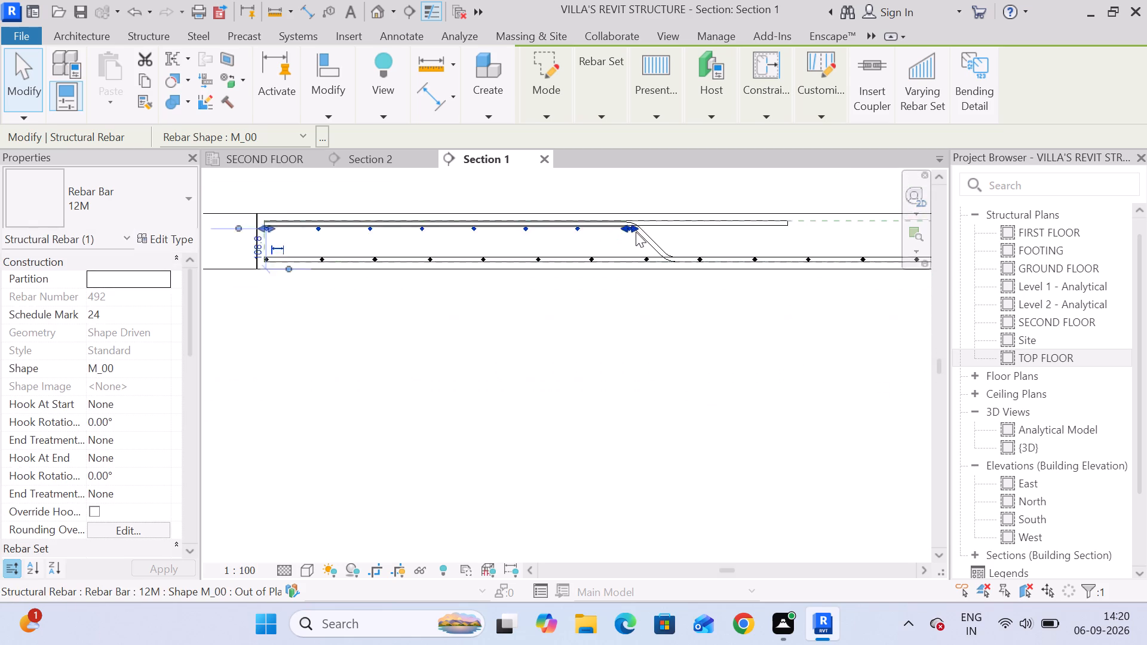
Shorten the top 12M distribution bar set at the panel's right end so its innermost bar sits at the bent bar's upper bend.
scroll(636, 232, down, 8)
middle_drag(739, 281, 373, 302)
middle_drag(701, 269, 536, 291)
scroll(556, 282, up, 3)
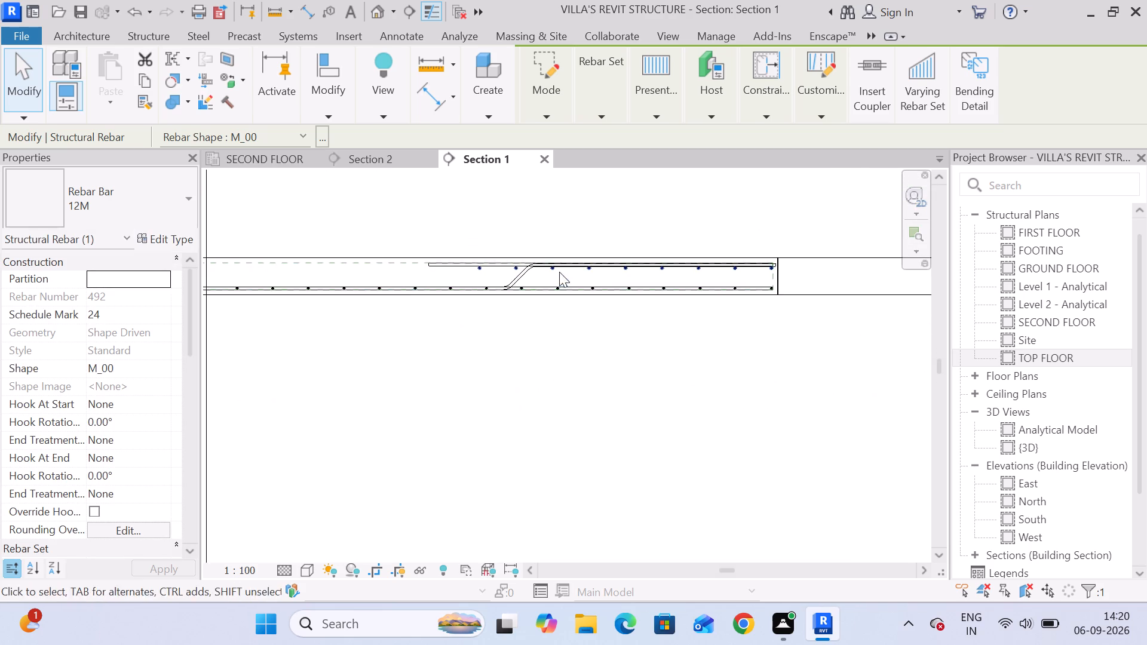
scroll(511, 268, up, 5)
scroll(457, 277, up, 3)
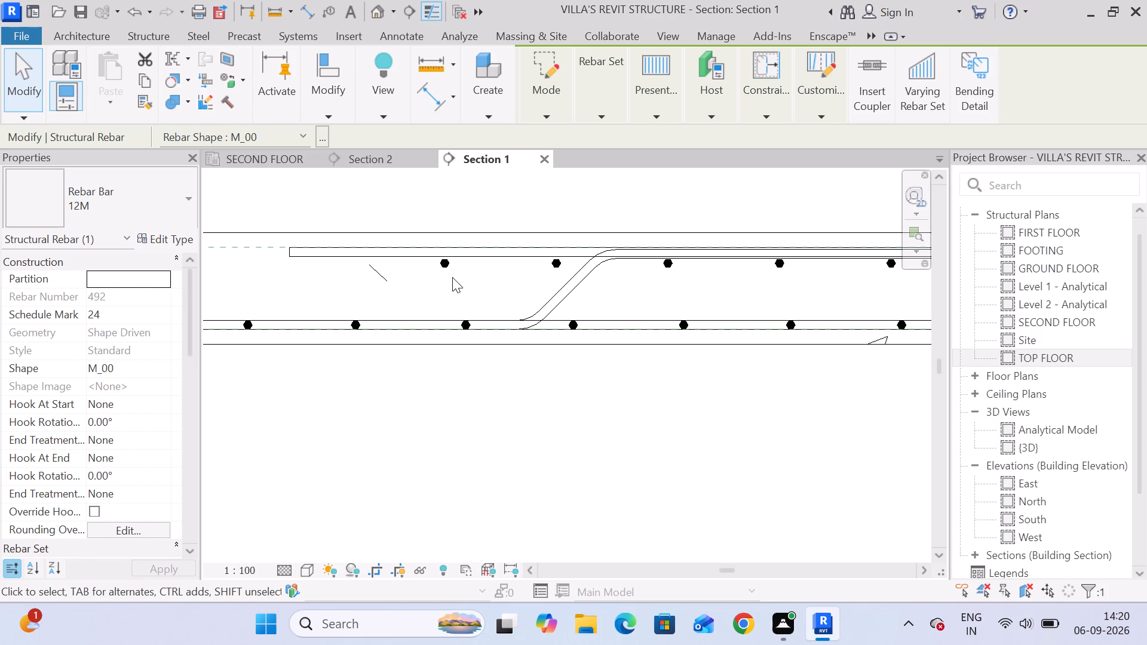
click(453, 268)
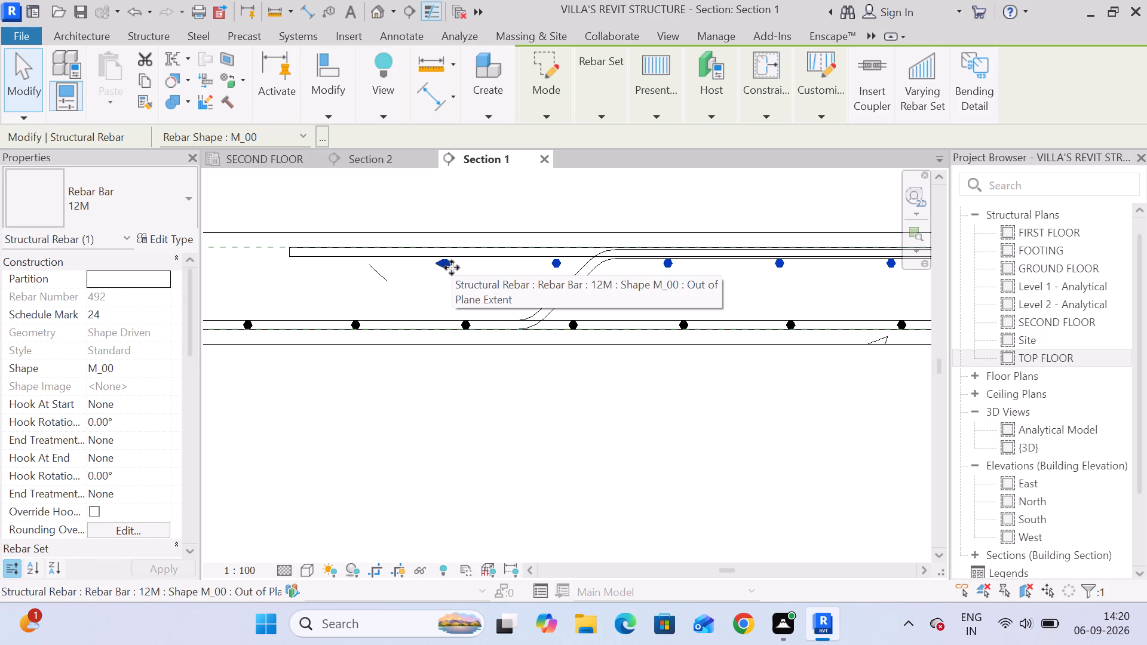
drag(437, 265, 562, 262)
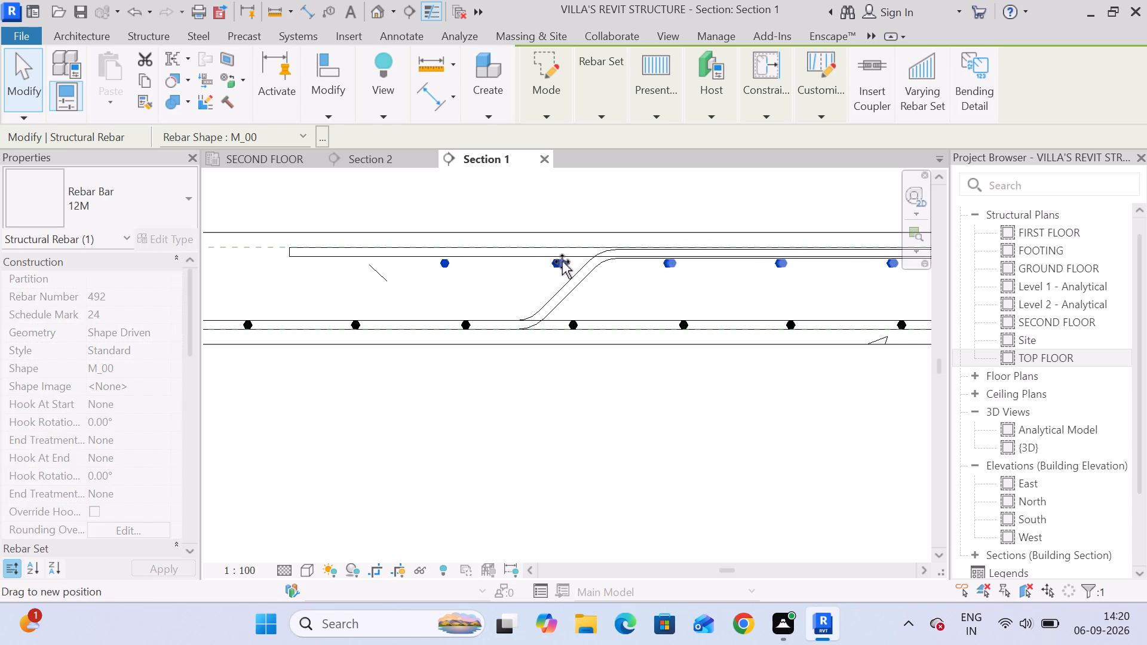
drag(562, 262, 568, 262)
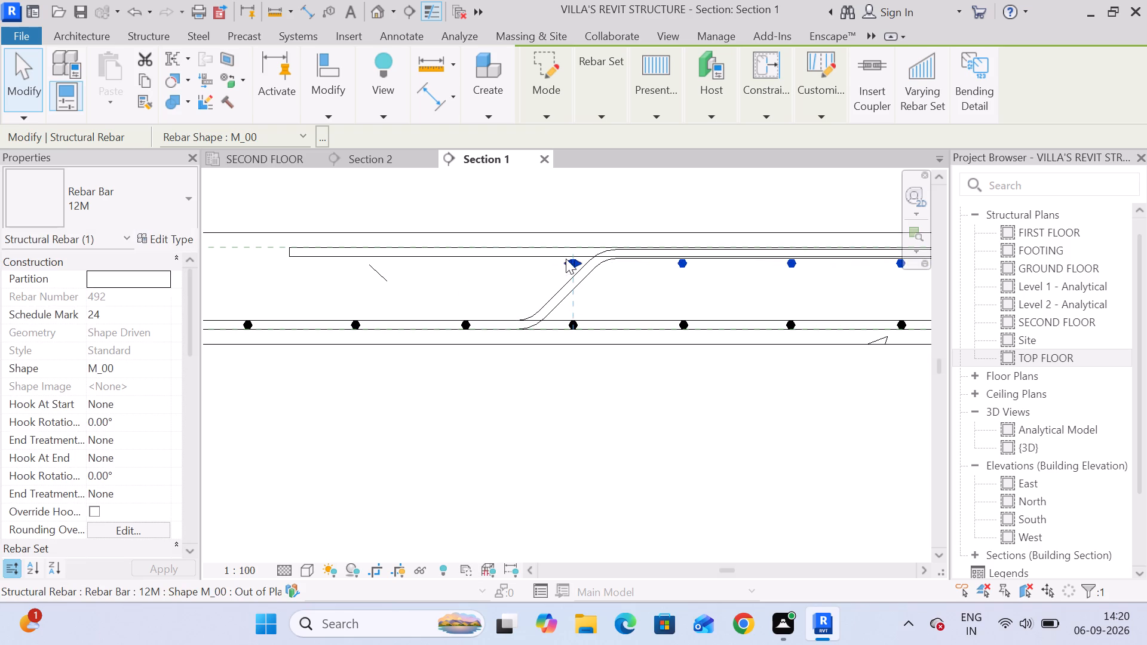
drag(576, 262, 605, 263)
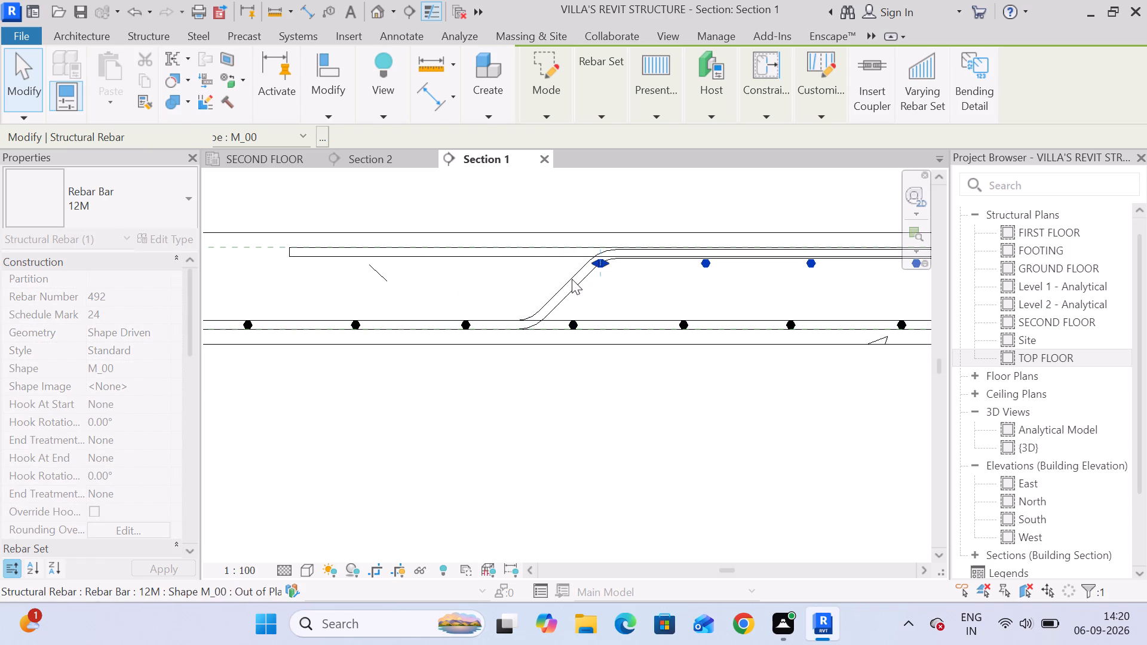
Shorten the straight top 12M bar at the panel's right end in Section 1 to a length B of 1180 mm.
click(496, 278)
scroll(513, 278, down, 10)
scroll(505, 263, up, 5)
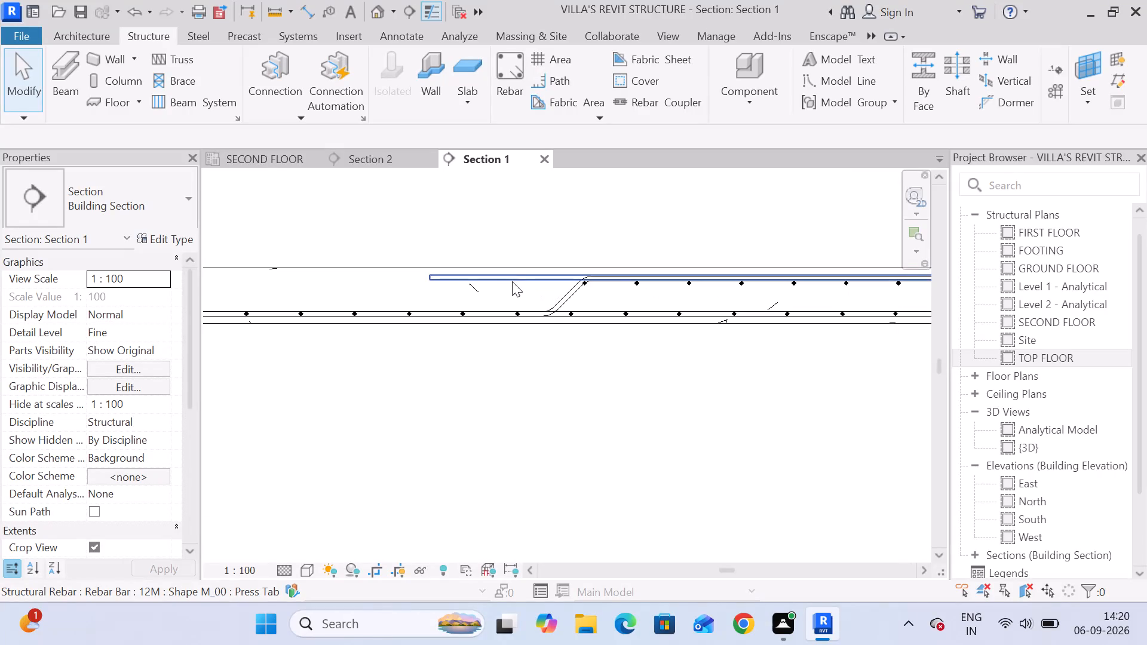
click(513, 277)
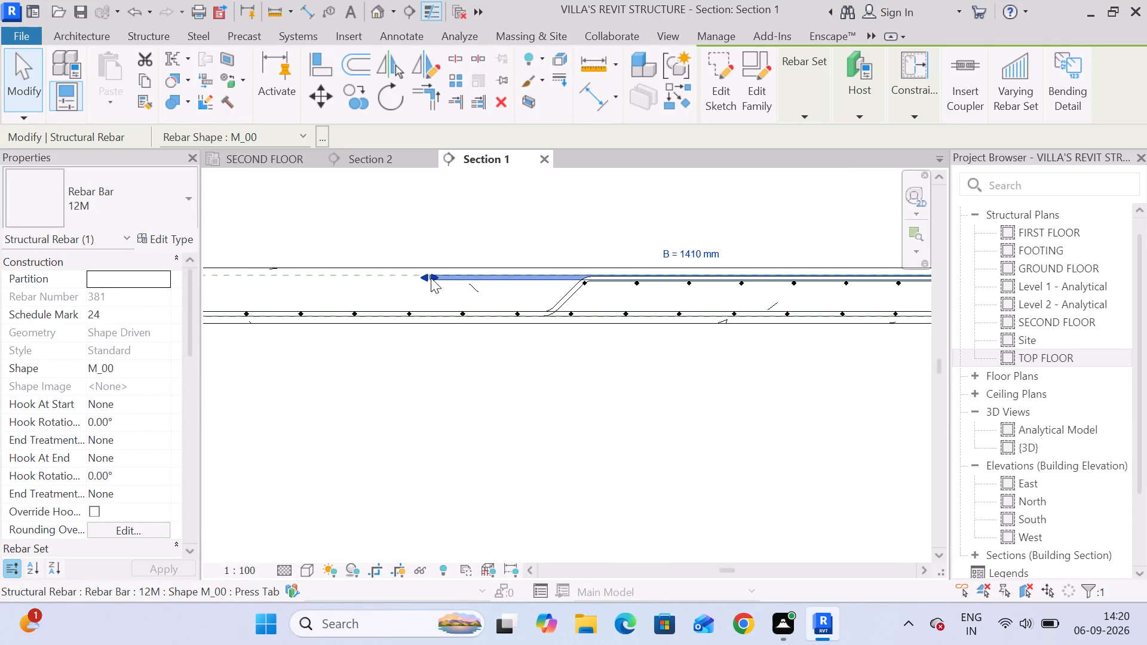
drag(431, 278, 528, 277)
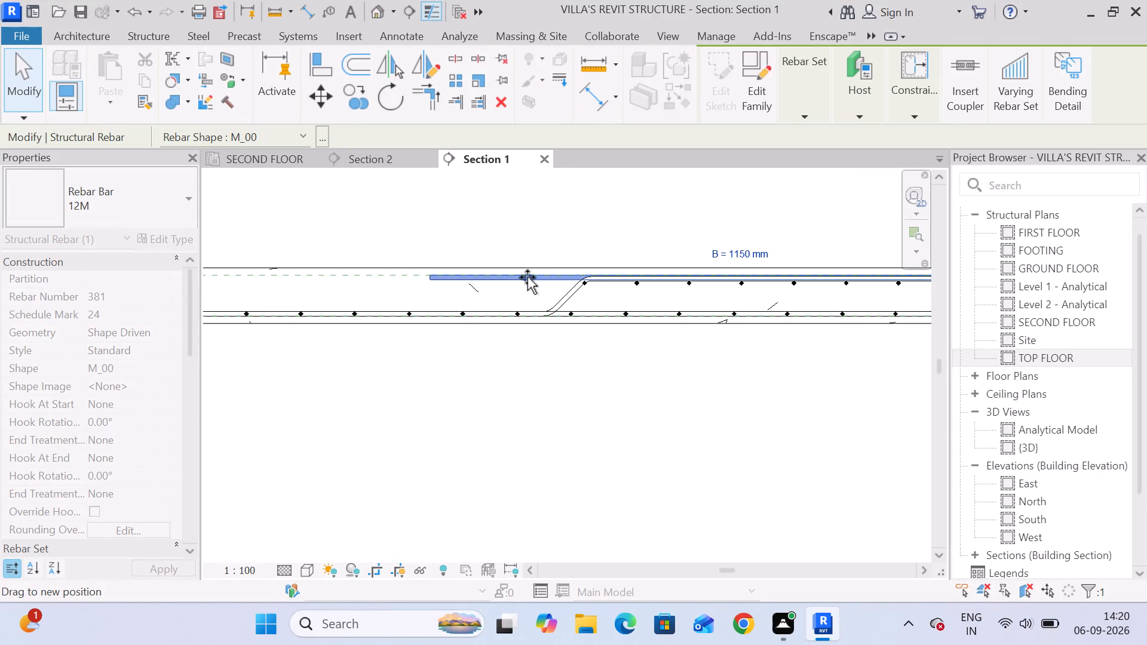
drag(528, 277, 514, 277)
scroll(489, 355, down, 4)
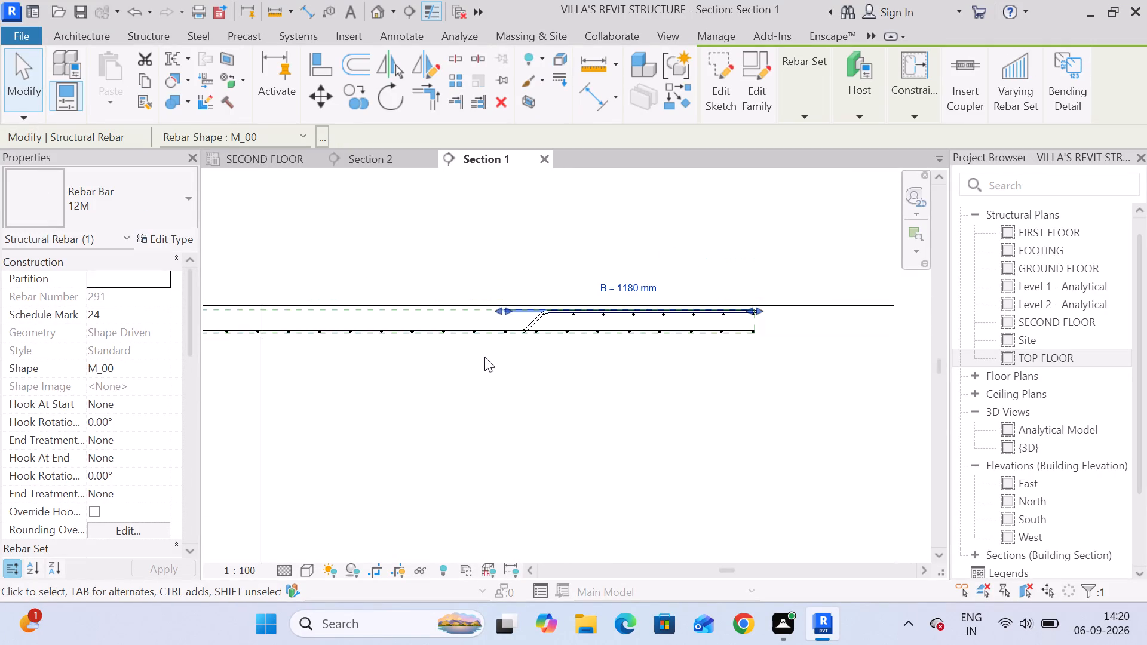
Shorten the straight top 12M bar at the panel's left end in Section 1 to a length B of 1190 mm.
middle_drag(484, 358, 637, 331)
scroll(351, 386, down, 5)
middle_drag(327, 381, 619, 331)
scroll(608, 325, up, 5)
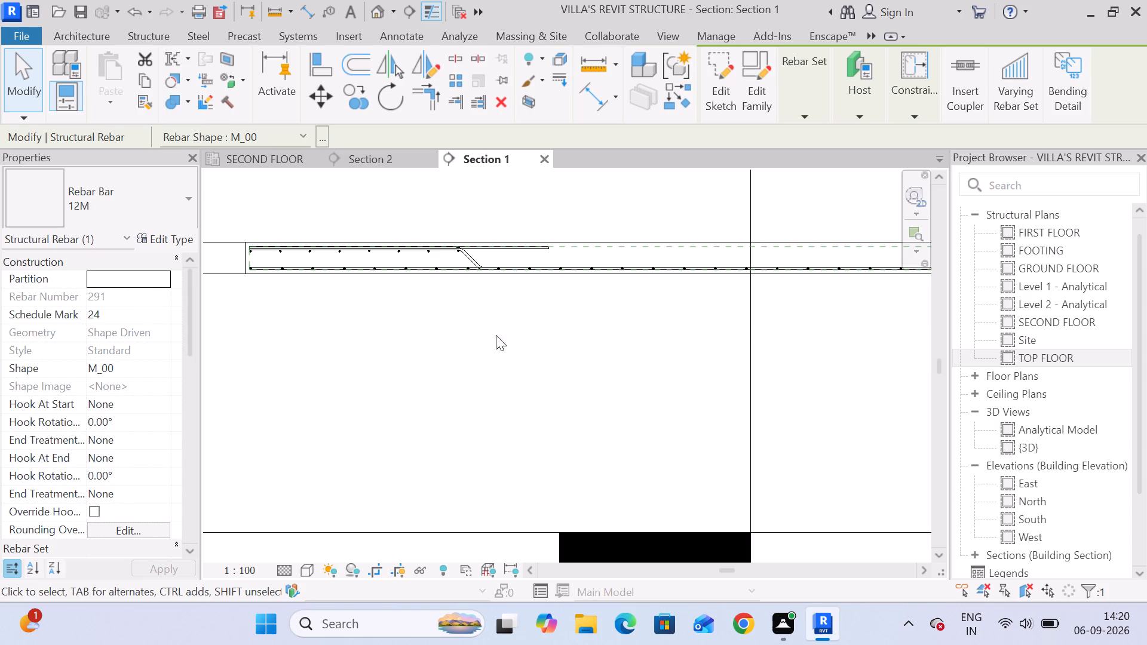
click(458, 309)
click(497, 245)
scroll(548, 246, up, 1)
drag(545, 246, 515, 251)
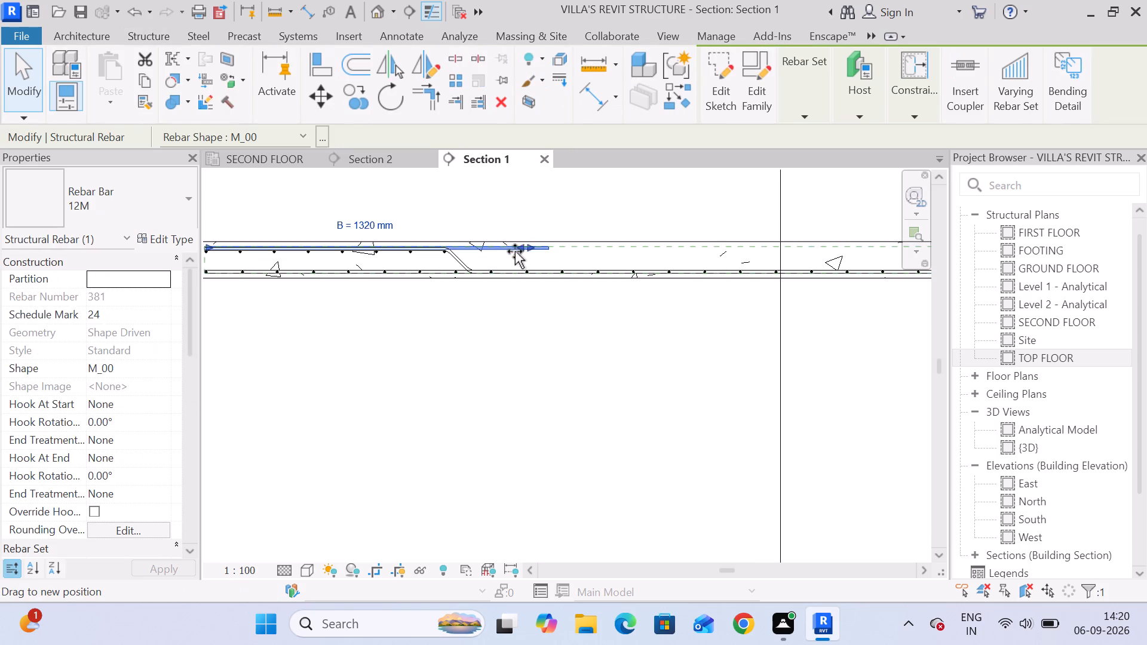
drag(515, 251, 495, 251)
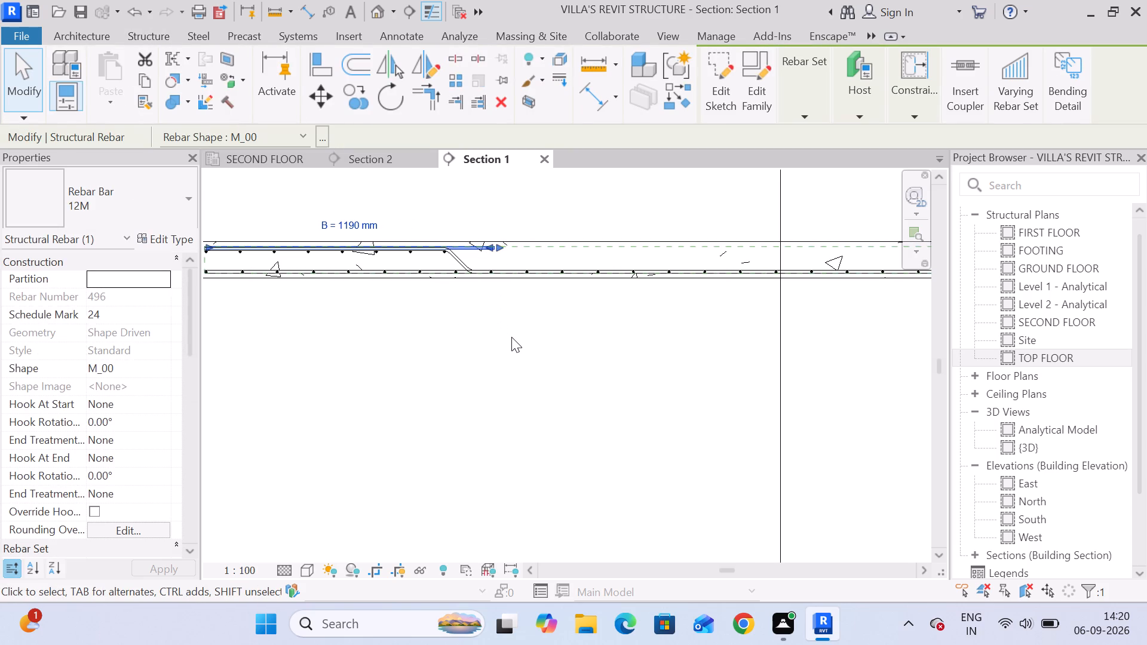
click(514, 339)
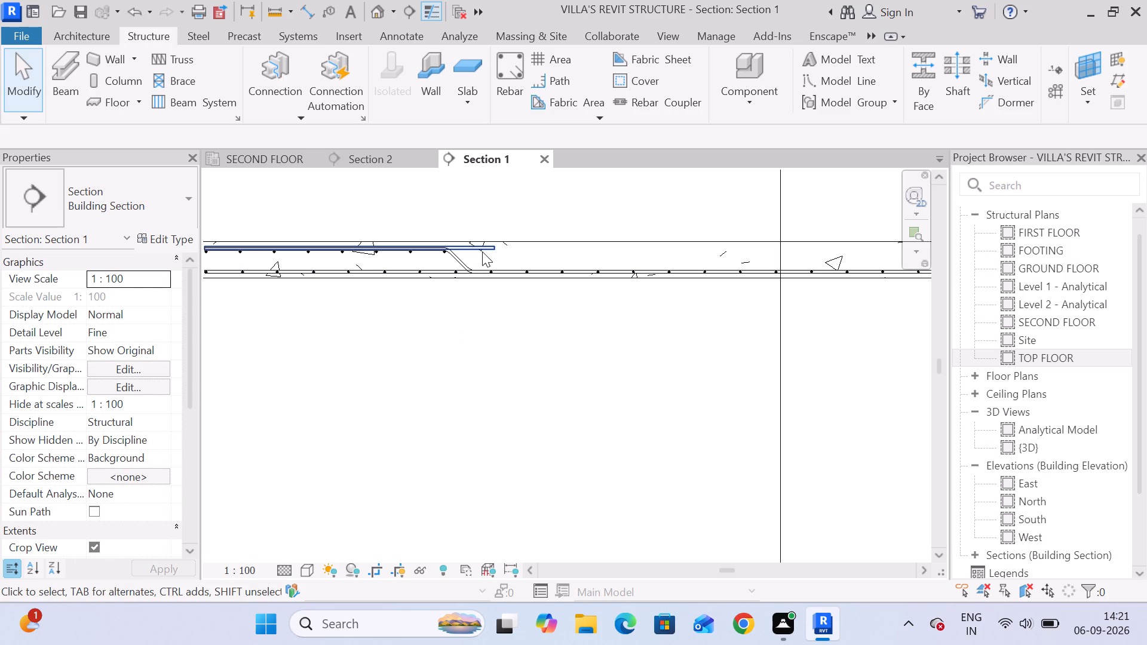
In Section 2, extend the straight top 12M bar at the panel's right end past the bent bar's upper bend, making B 1580 mm.
scroll(477, 281, down, 9)
middle_drag(766, 279, 731, 271)
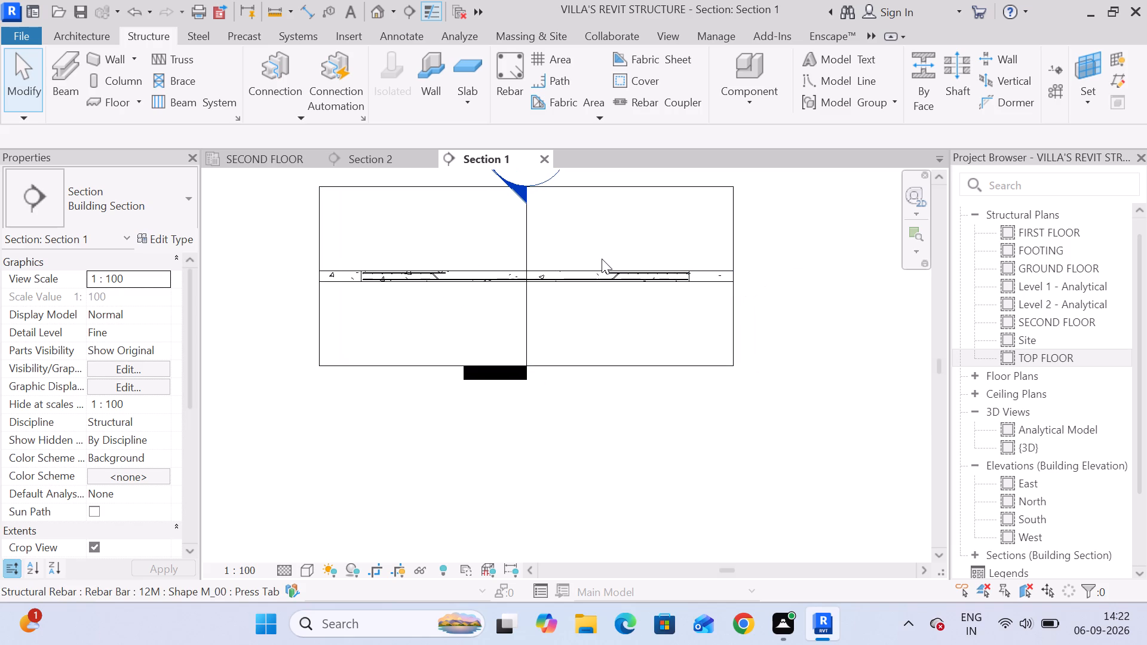
scroll(612, 269, up, 9)
scroll(622, 287, down, 2)
middle_drag(372, 309, 613, 298)
click(348, 156)
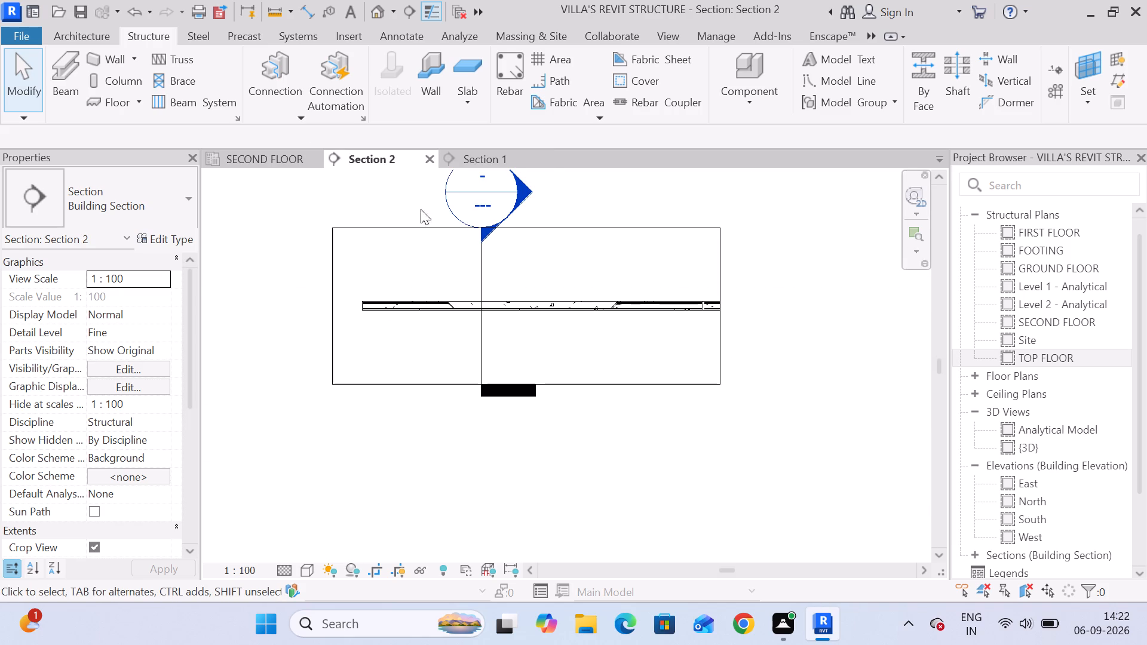
scroll(624, 293, up, 13)
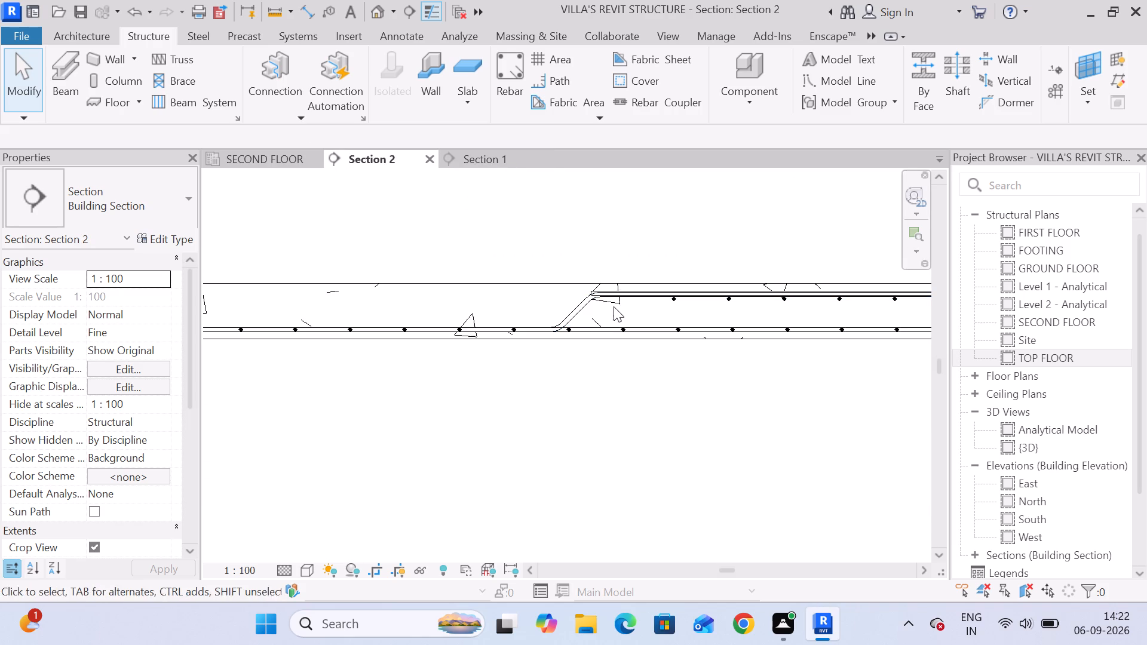
click(600, 294)
click(624, 311)
scroll(625, 299, up, 5)
click(571, 287)
drag(553, 289, 453, 291)
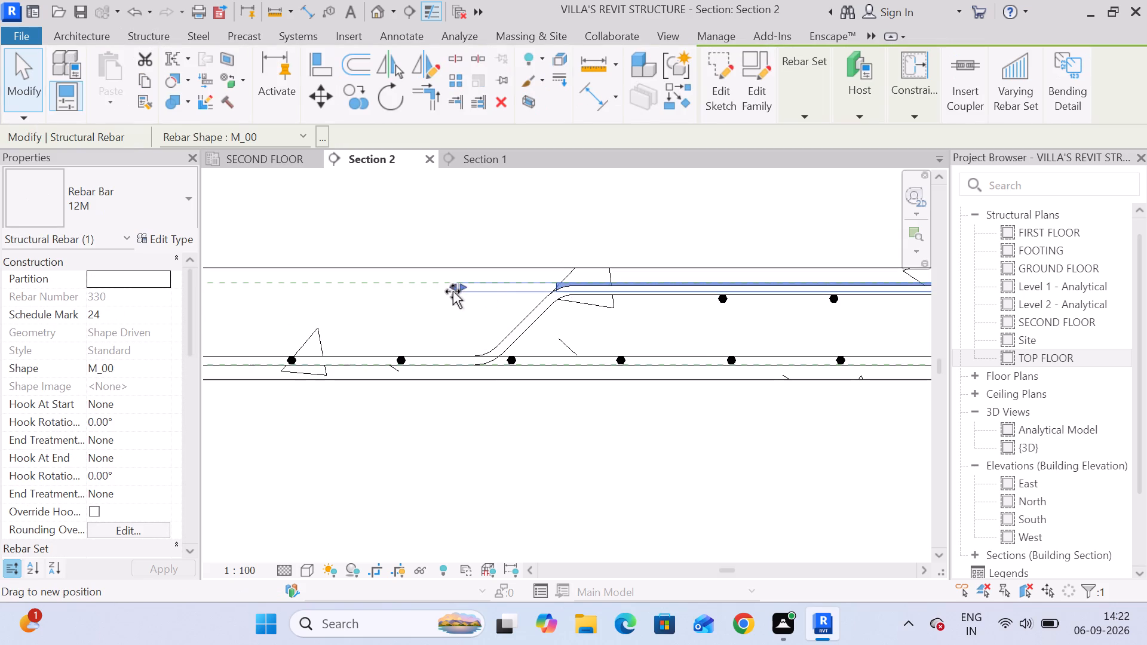
drag(453, 291, 438, 291)
scroll(449, 309, down, 8)
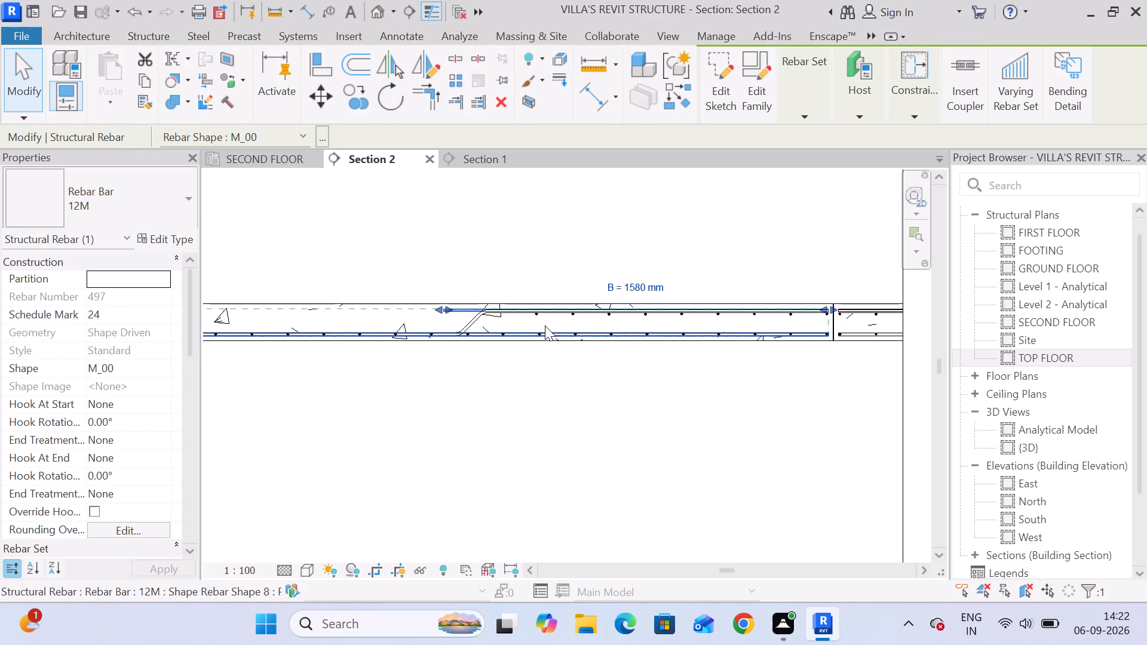
Extend the top 12M distribution bar set at the panel's right end so its innermost bar sits at the bent bar's upper bend.
scroll(546, 319, up, 5)
click(530, 315)
drag(522, 311, 456, 314)
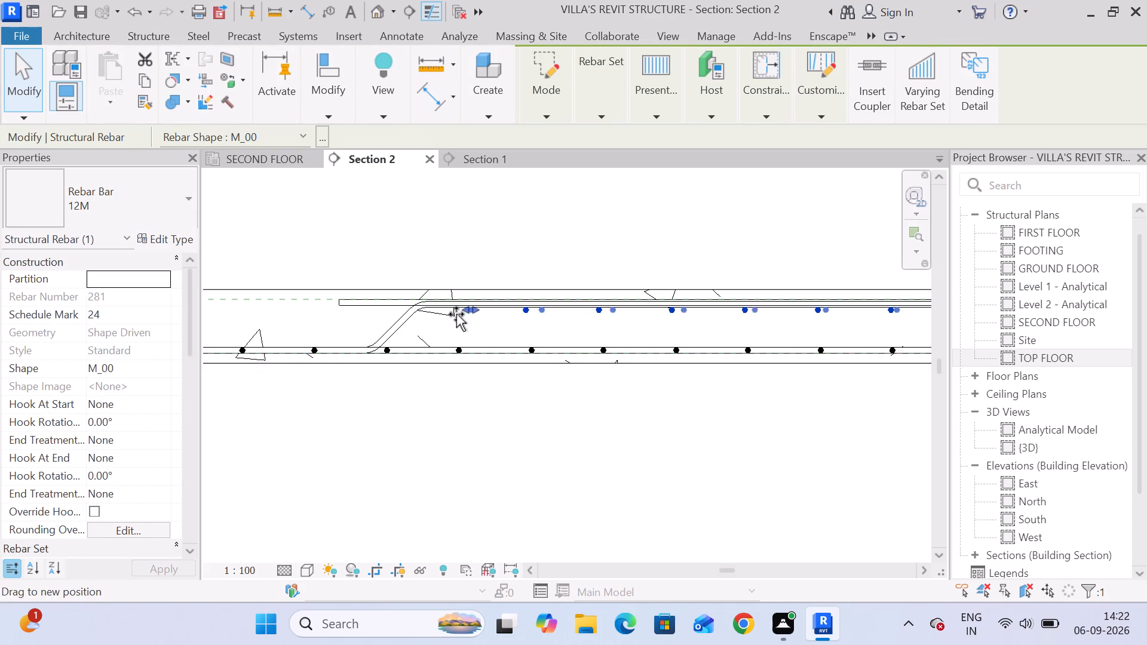
drag(456, 314, 427, 312)
Extend the straight top 12M bar at the panel's left end in Section 2 inward past the bent bar's upper bend.
scroll(444, 325, down, 6)
middle_drag(341, 361, 770, 343)
middle_drag(529, 361, 779, 326)
scroll(409, 285, up, 1)
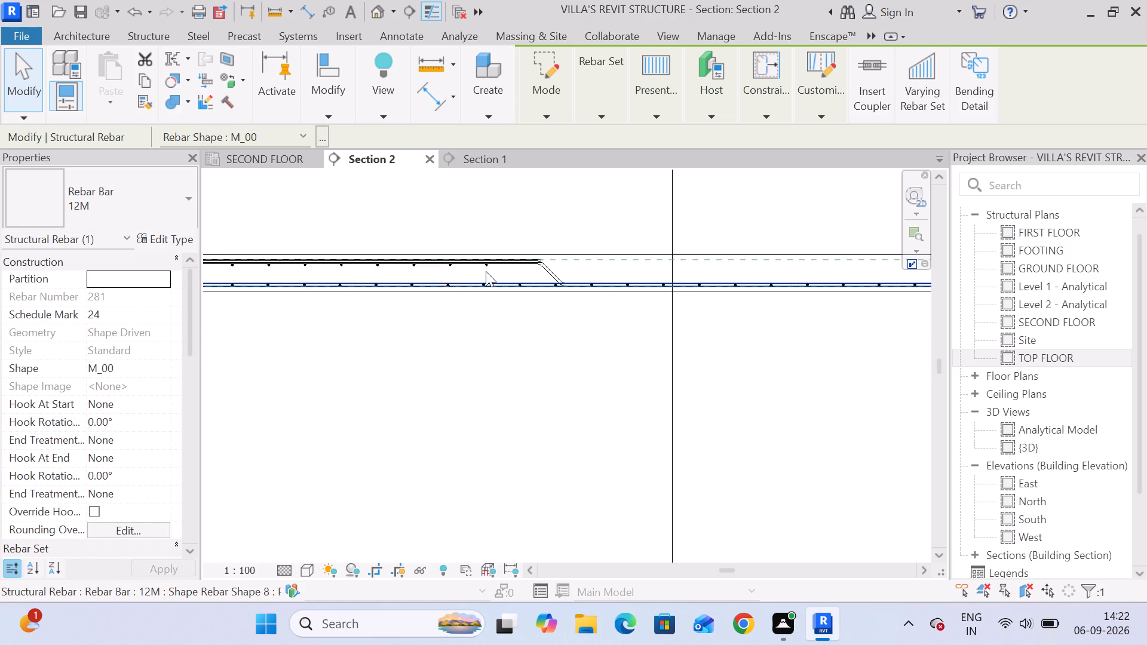
scroll(499, 263, up, 4)
click(574, 257)
drag(567, 257, 681, 252)
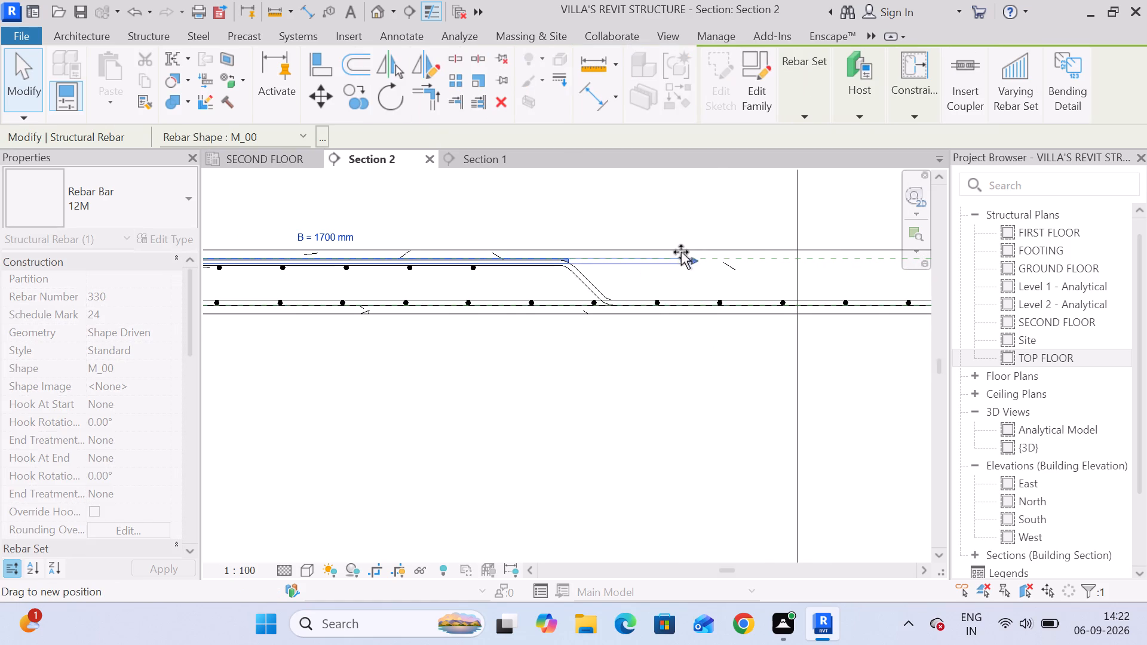
drag(681, 252, 657, 255)
click(471, 282)
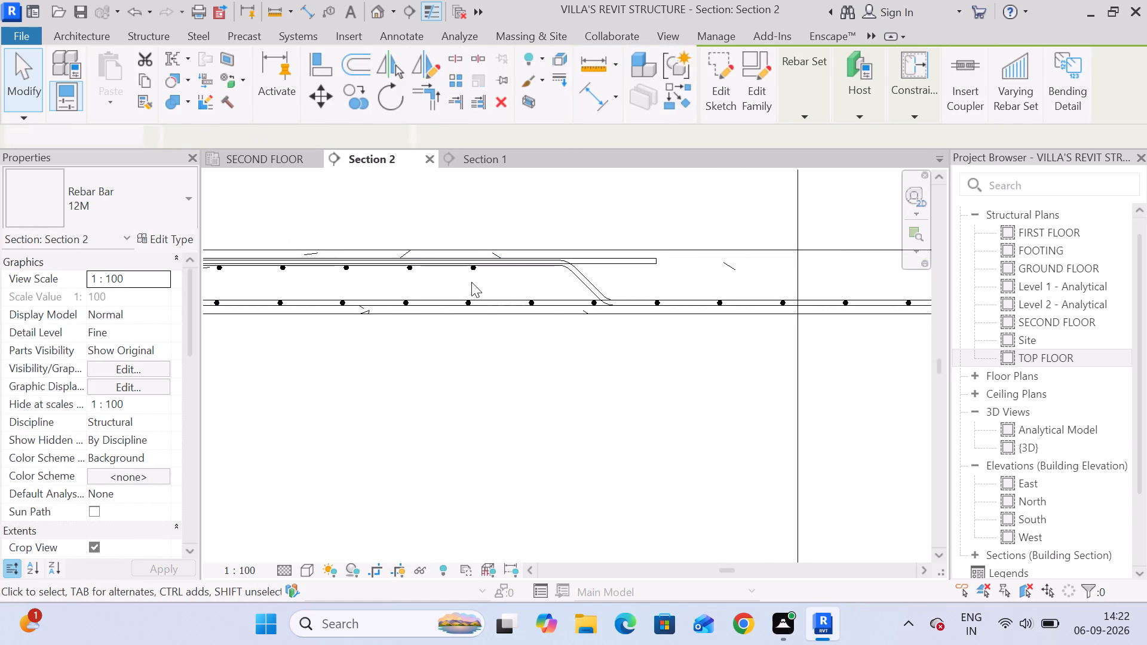
Extend the top 12M distribution bar set at the panel's left end so its innermost bar sits at the bent bar's upper bend.
click(473, 275)
drag(476, 271, 553, 270)
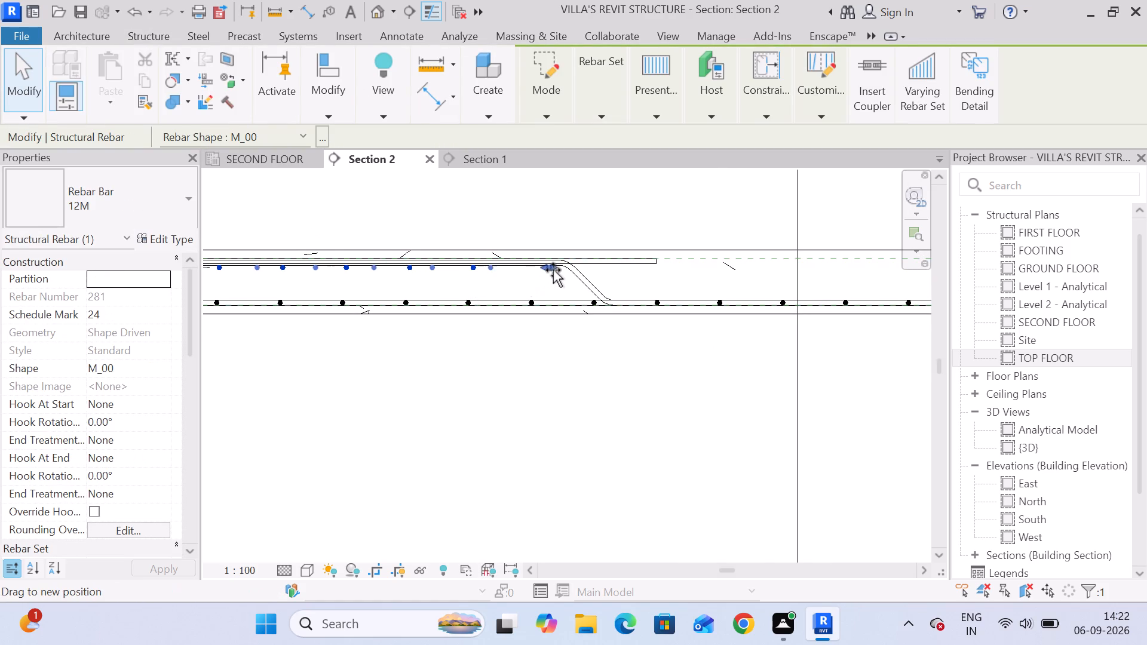
drag(553, 270, 560, 270)
scroll(543, 339, down, 5)
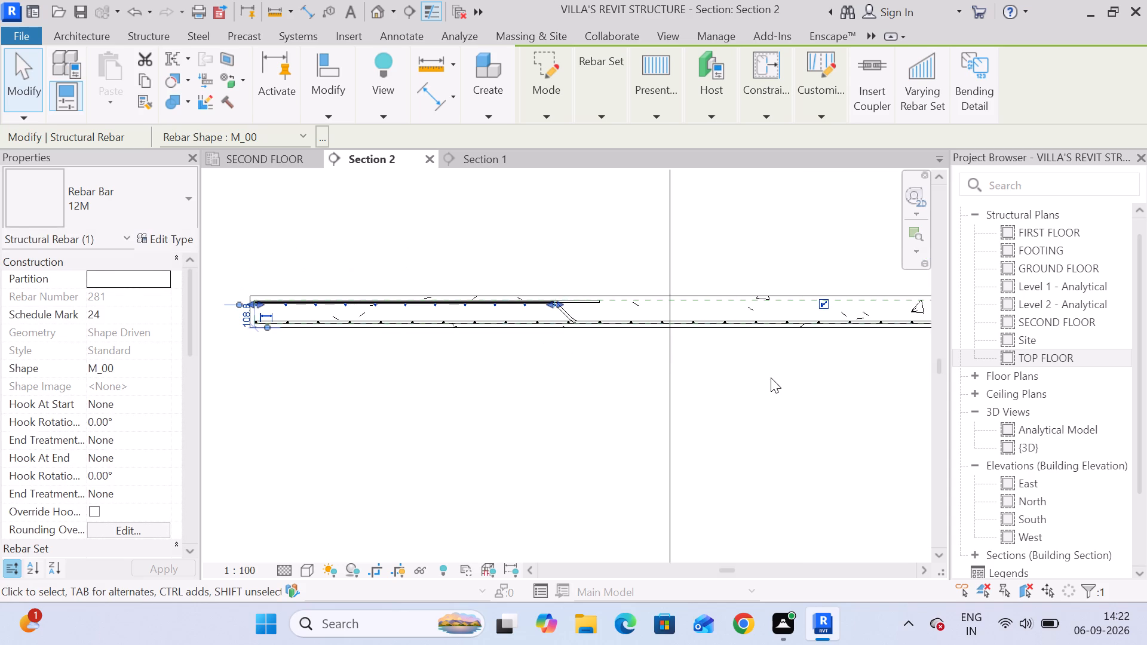
click(772, 377)
Review the Section 2 rebar, and examine the upper-row panels' bar layout in the SECOND FLOOR structural plan.
middle_drag(789, 378, 557, 320)
scroll(557, 320, down, 5)
middle_drag(693, 319, 605, 319)
scroll(631, 316, down, 4)
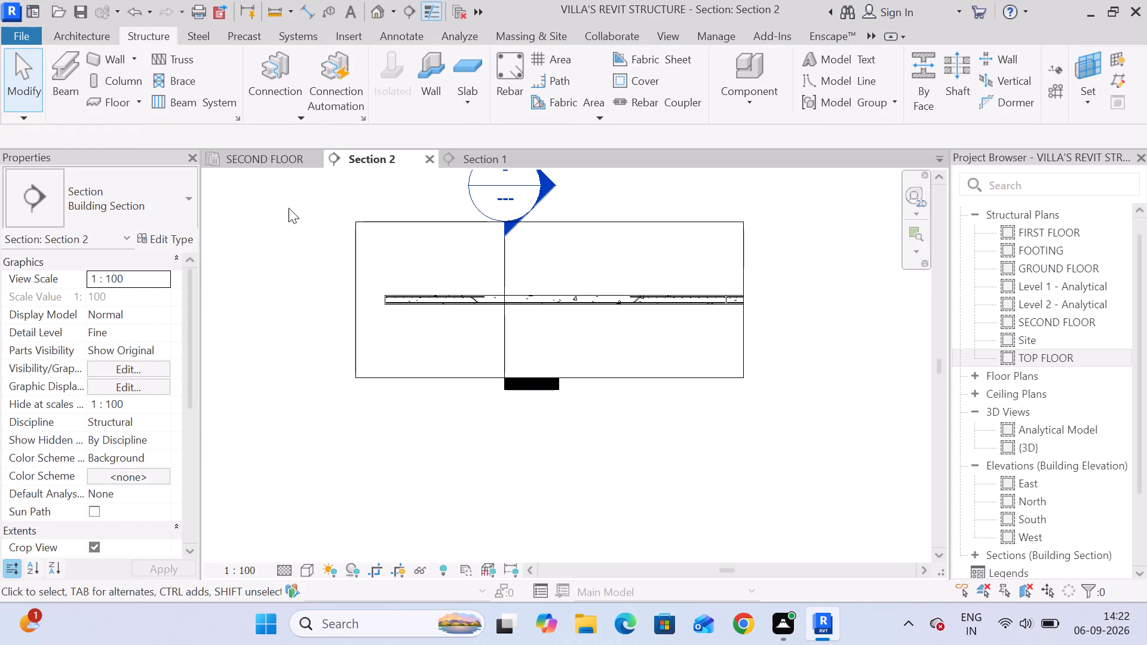
click(262, 160)
scroll(334, 309, up, 10)
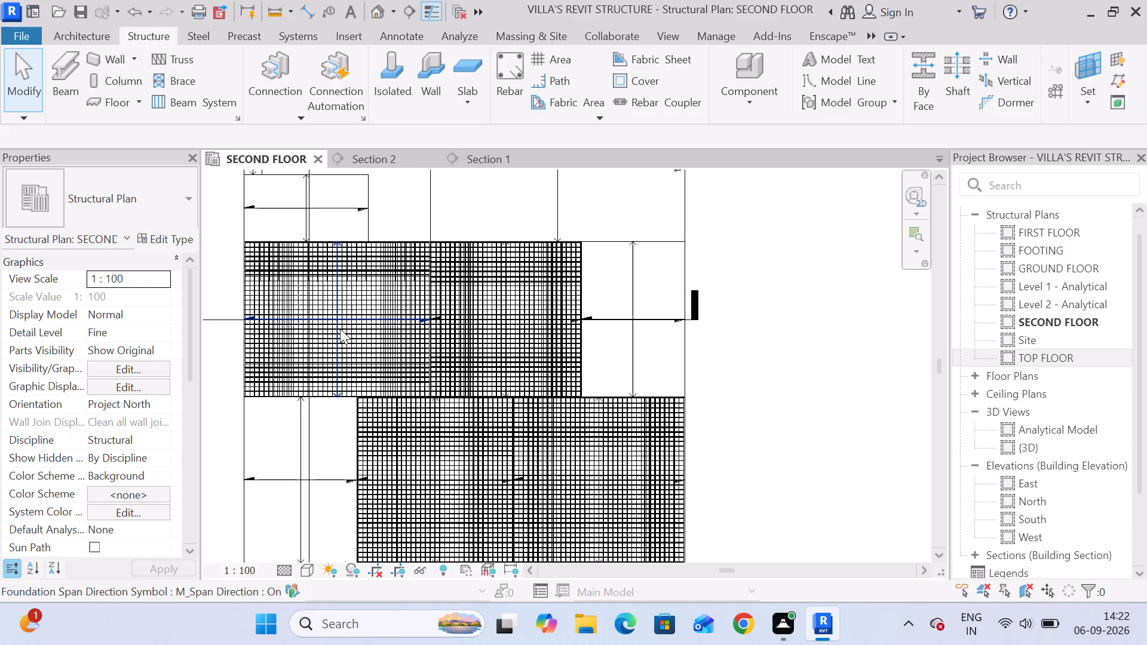
scroll(355, 280, up, 5)
scroll(457, 263, up, 5)
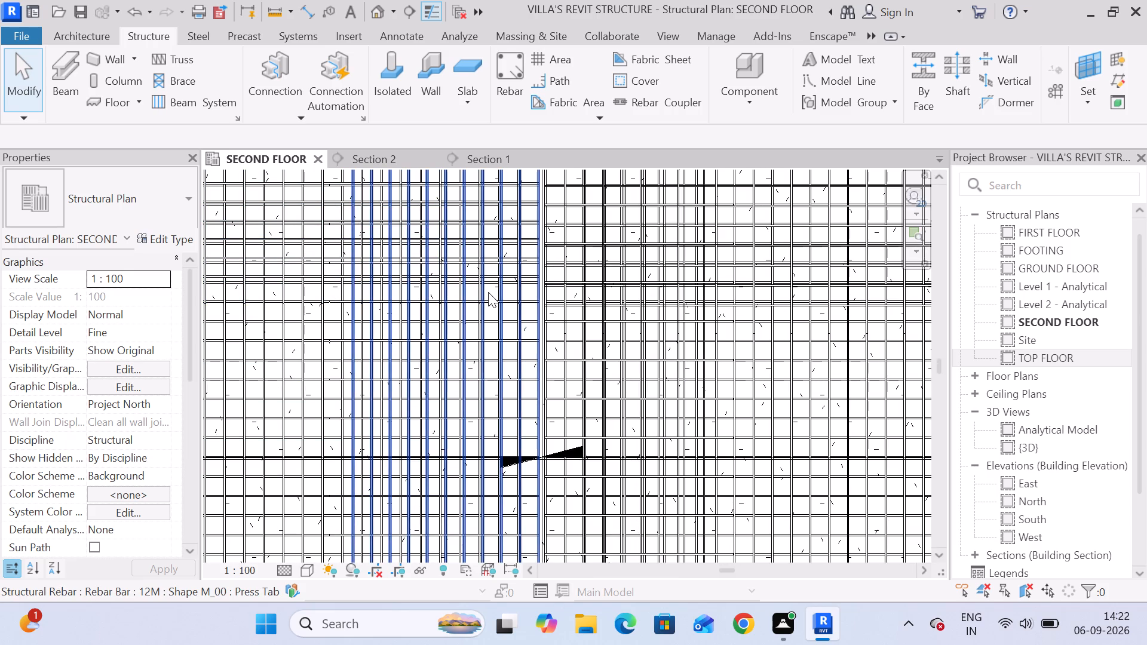
scroll(520, 305, down, 3)
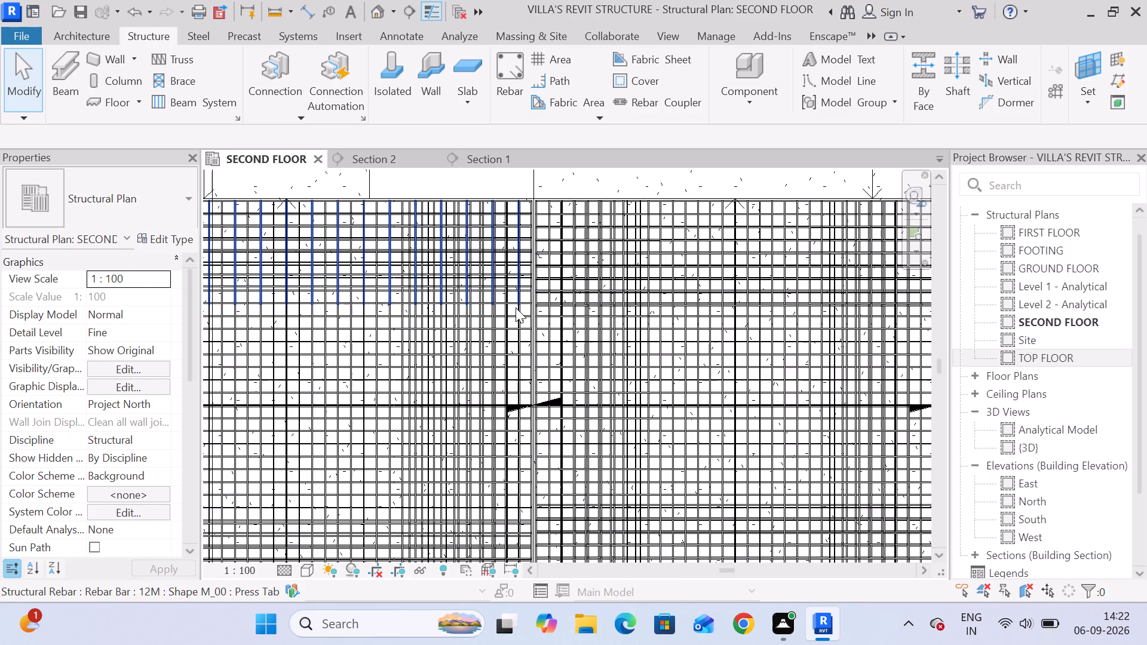
middle_drag(516, 308, 795, 271)
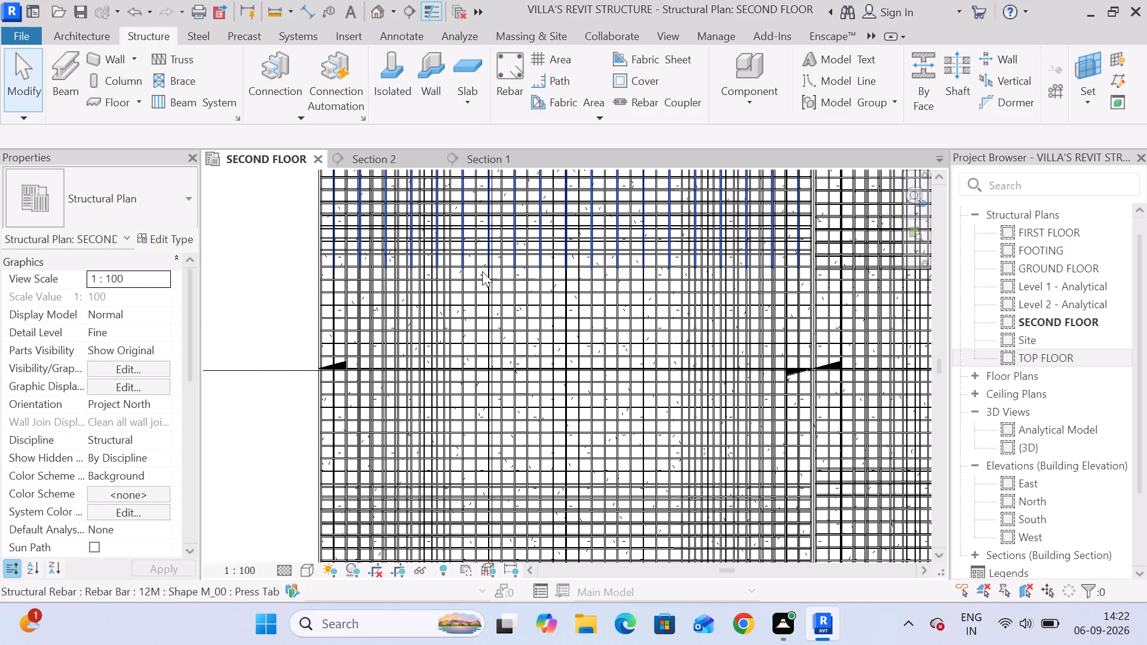
scroll(333, 252, up, 10)
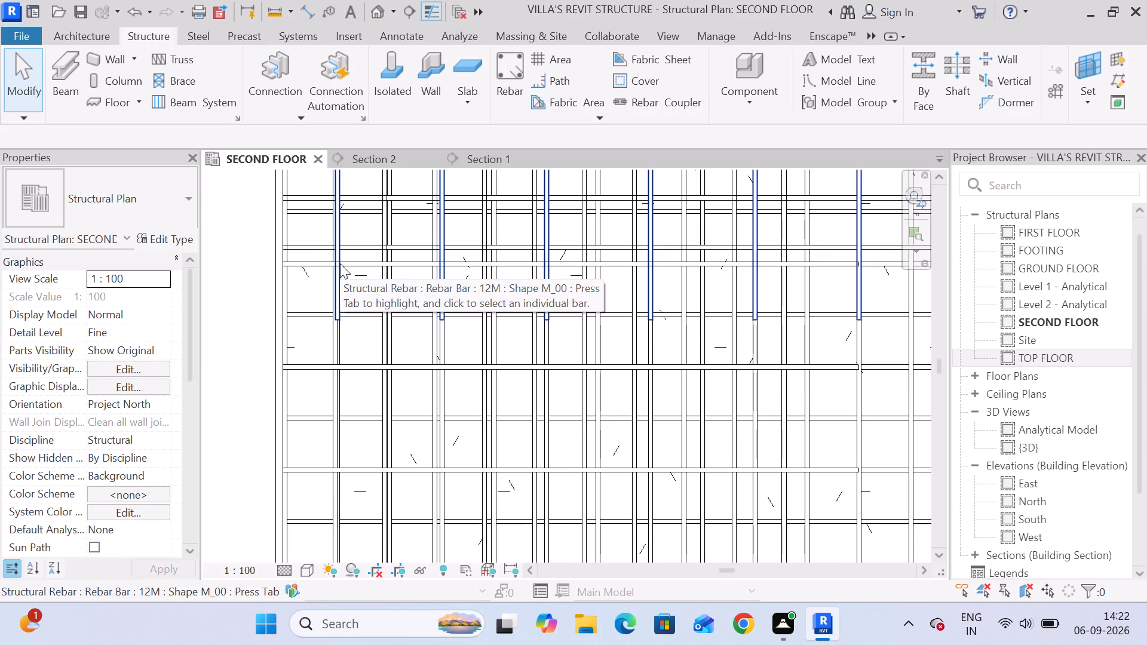
scroll(333, 267, down, 3)
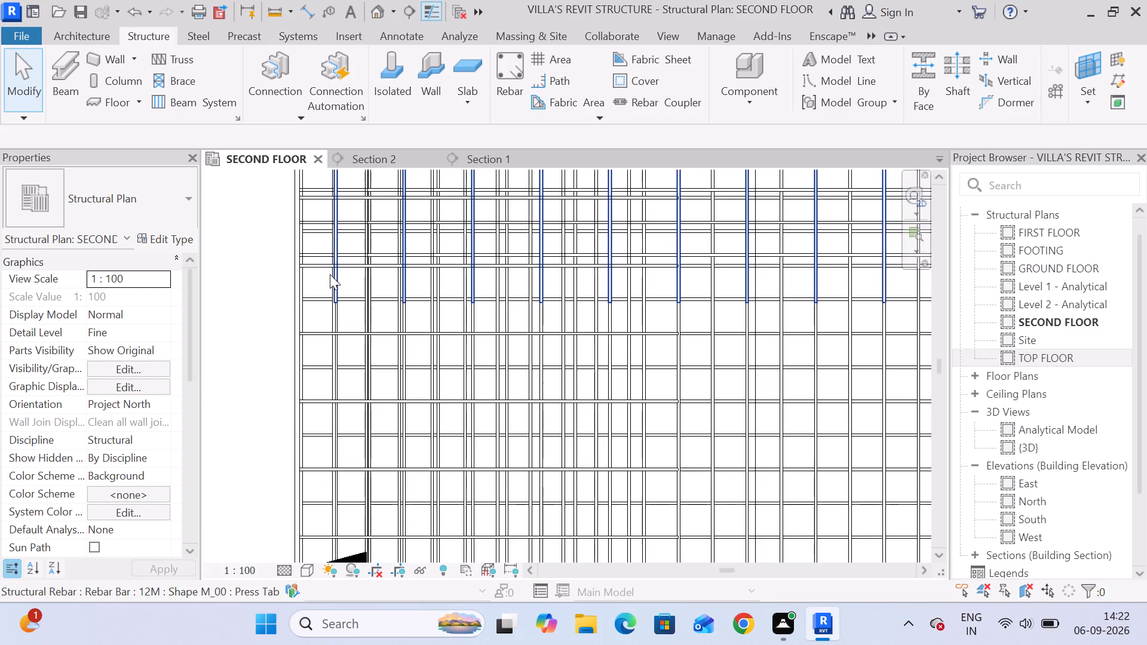
scroll(333, 279, down, 6)
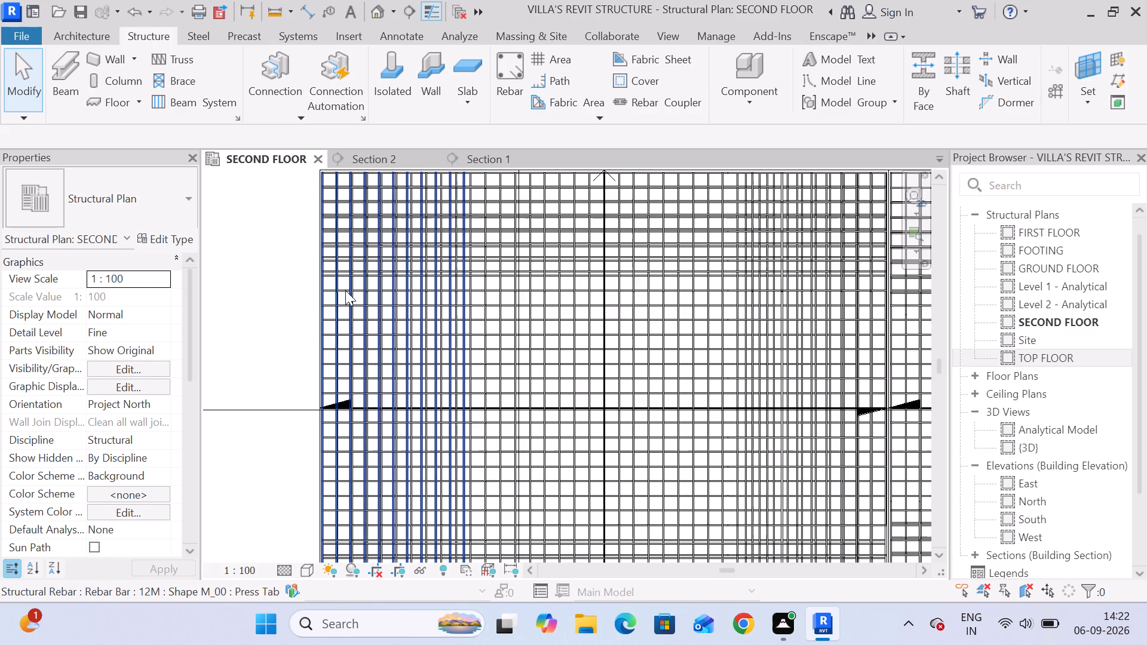
middle_drag(421, 353, 390, 308)
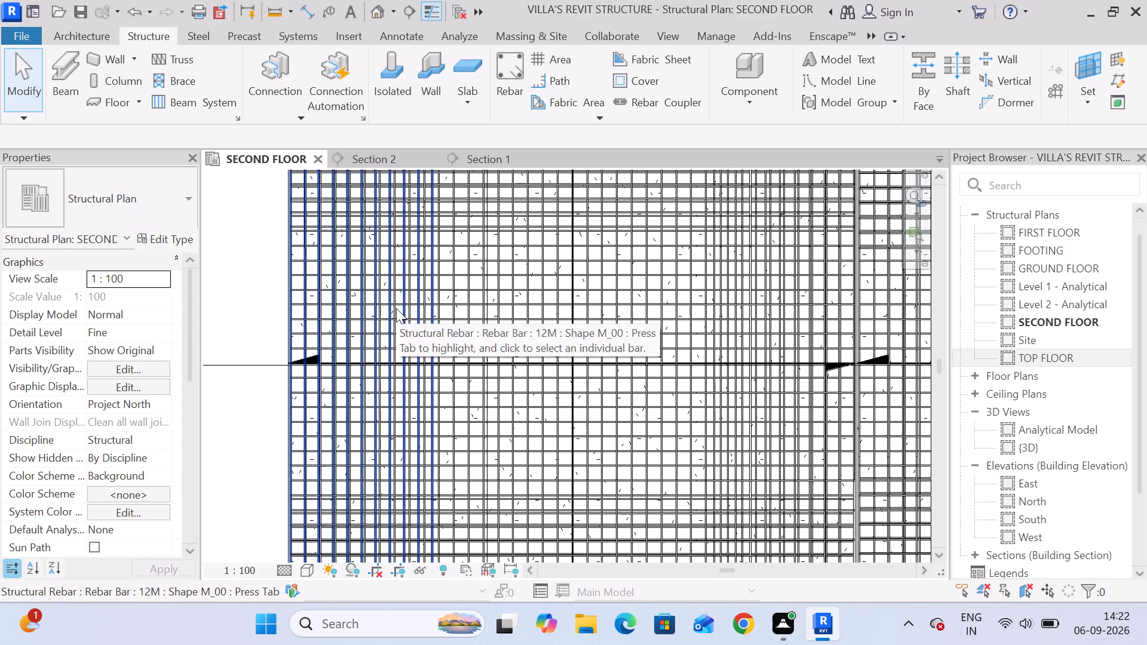
scroll(396, 308, down, 4)
middle_drag(526, 368, 477, 343)
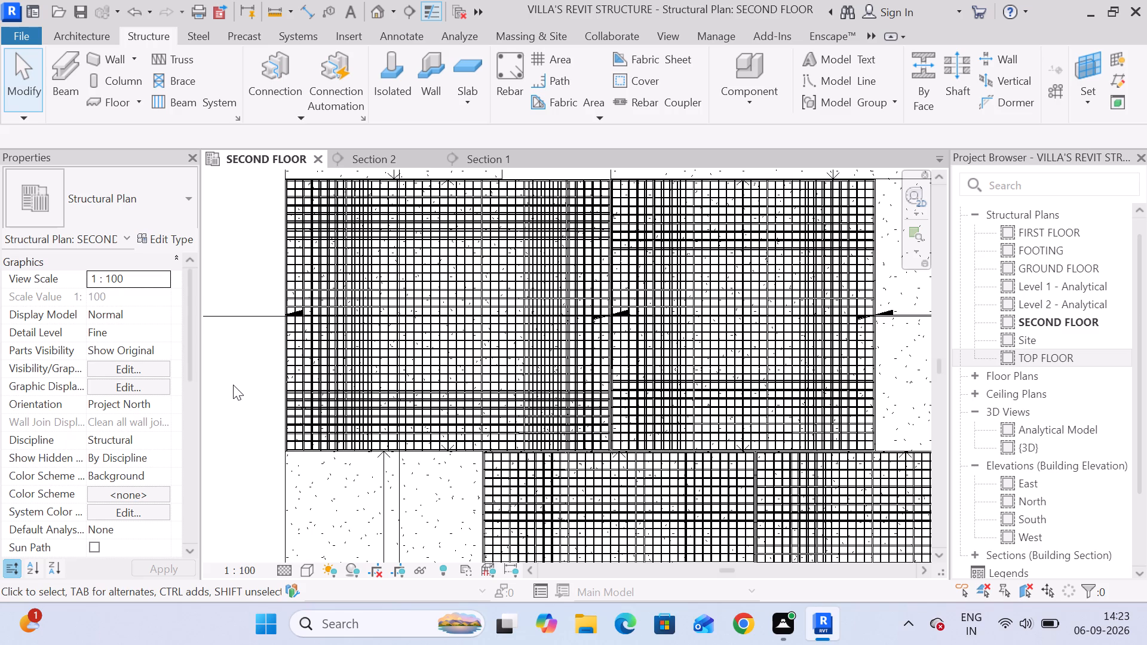
Examine the overlapping vertical 12M bars at the left end of the upper-row left panel to tell the bar sets apart.
scroll(311, 422, up, 14)
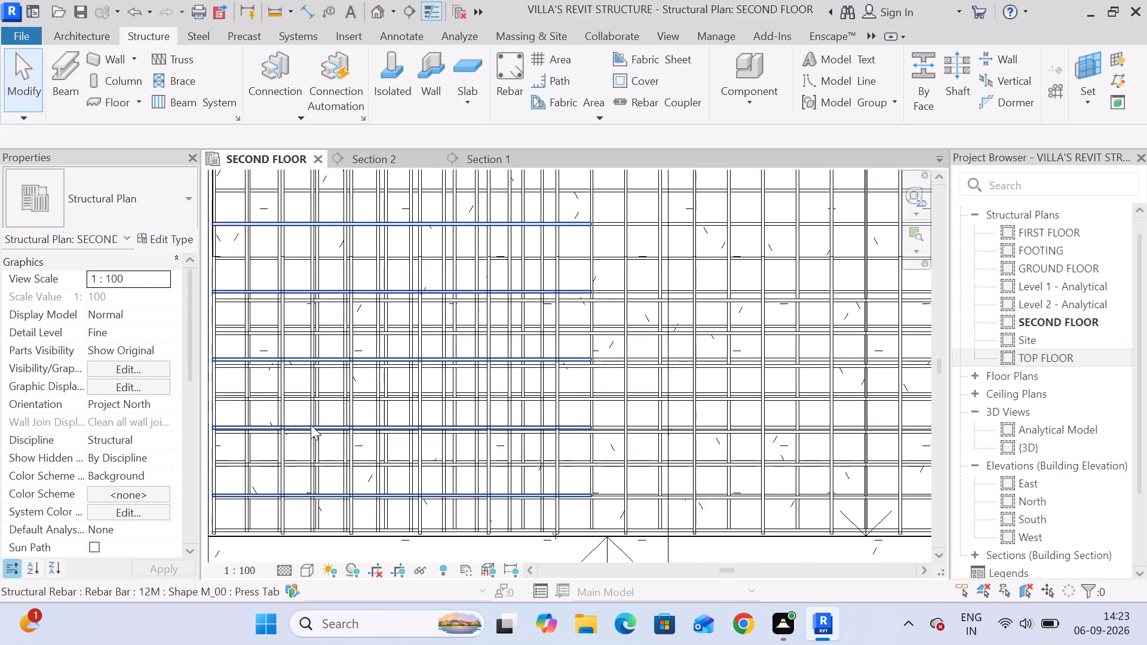
scroll(311, 425, up, 1)
click(314, 462)
scroll(324, 465, down, 3)
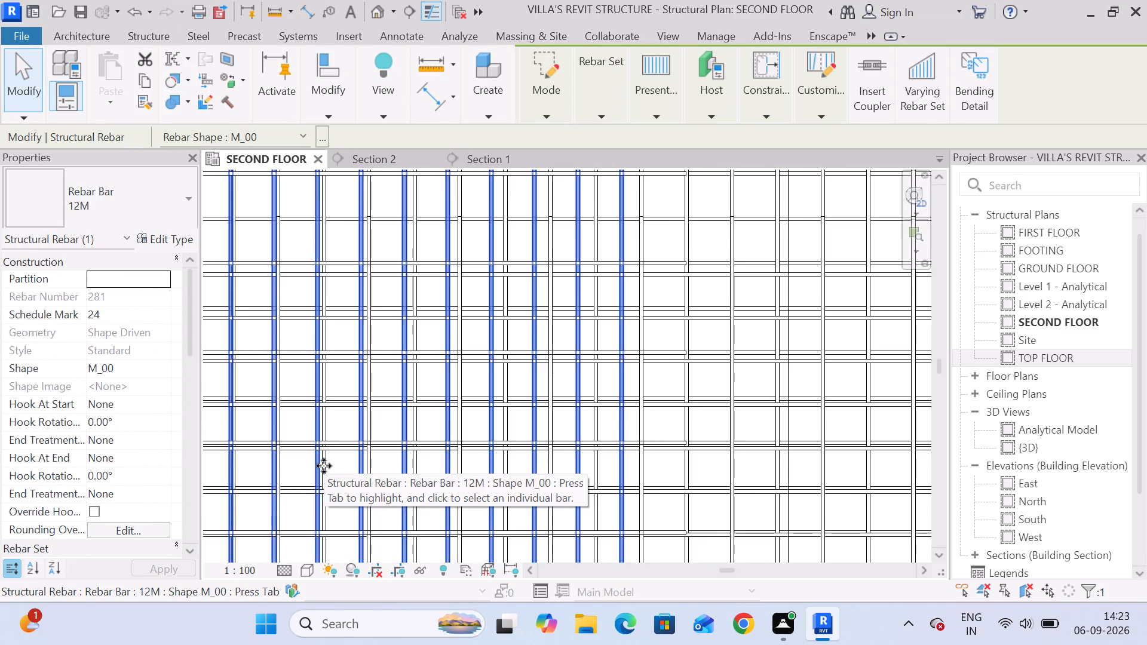
scroll(324, 466, down, 3)
scroll(318, 466, up, 11)
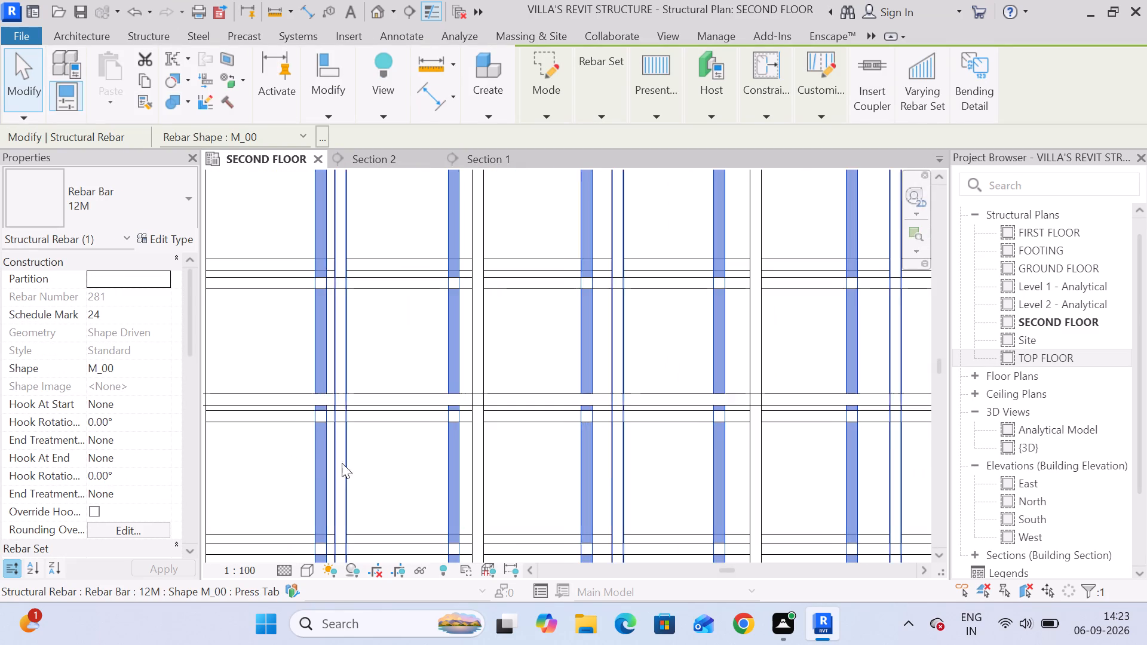
click(382, 476)
Nudge the right-end bar of the upper-row left panel's bent vertical 12M bar set slightly toward the adjoining panel.
click(347, 465)
scroll(365, 465, down, 8)
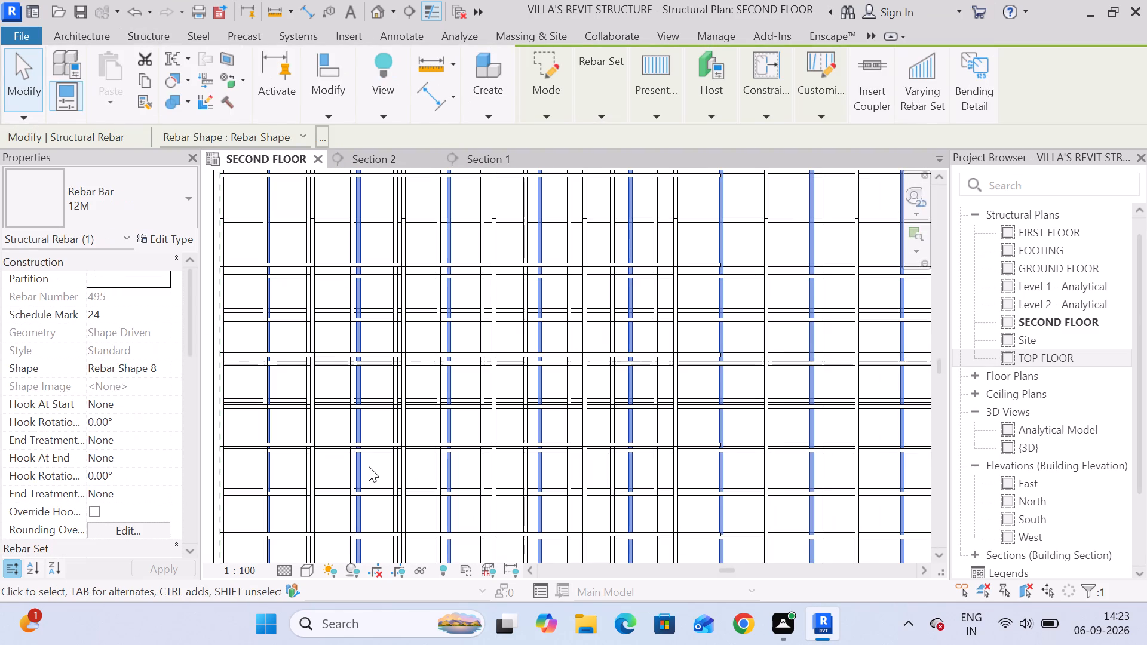
scroll(325, 465, down, 3)
middle_drag(318, 423, 345, 498)
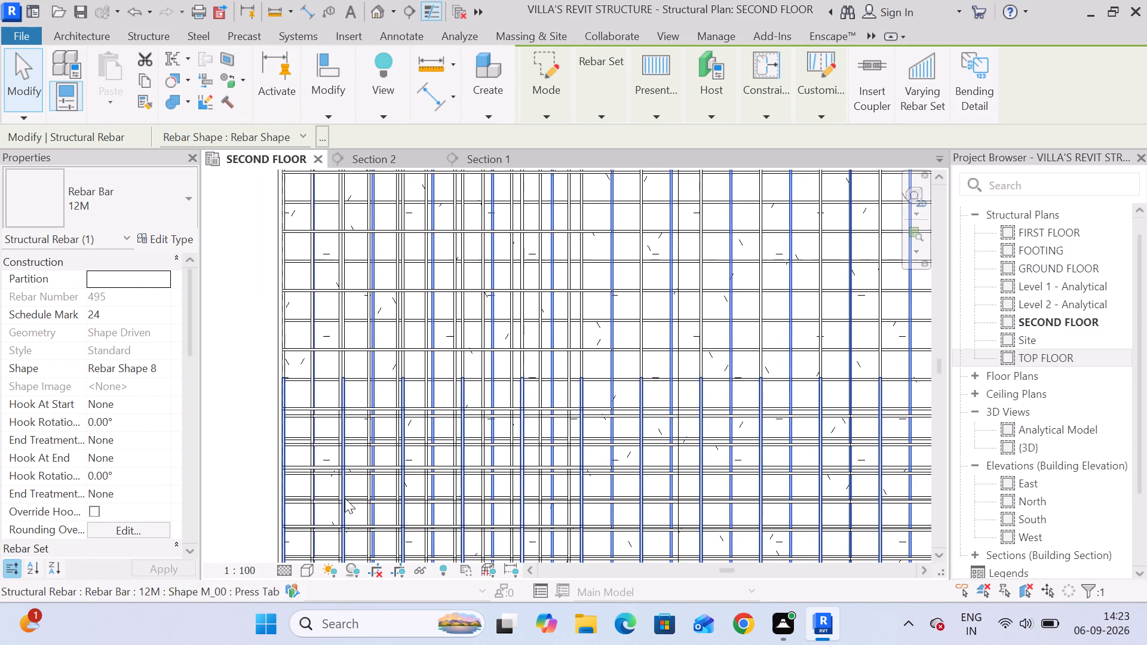
scroll(352, 496, down, 4)
scroll(346, 252, up, 5)
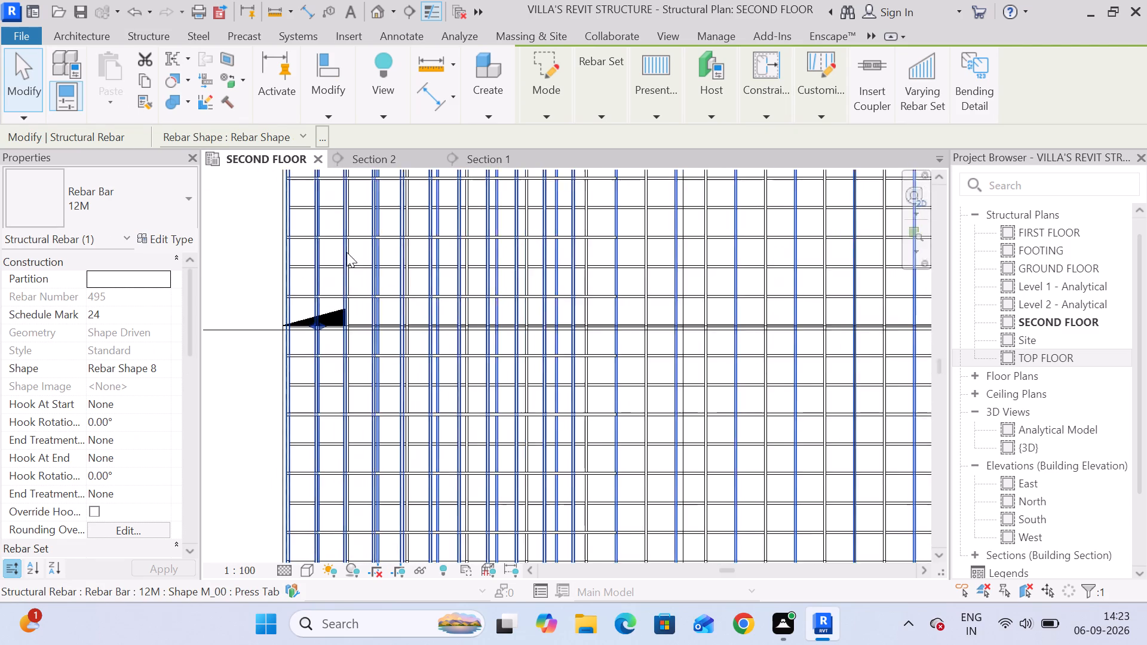
scroll(332, 294, up, 1)
scroll(317, 342, up, 2)
click(306, 340)
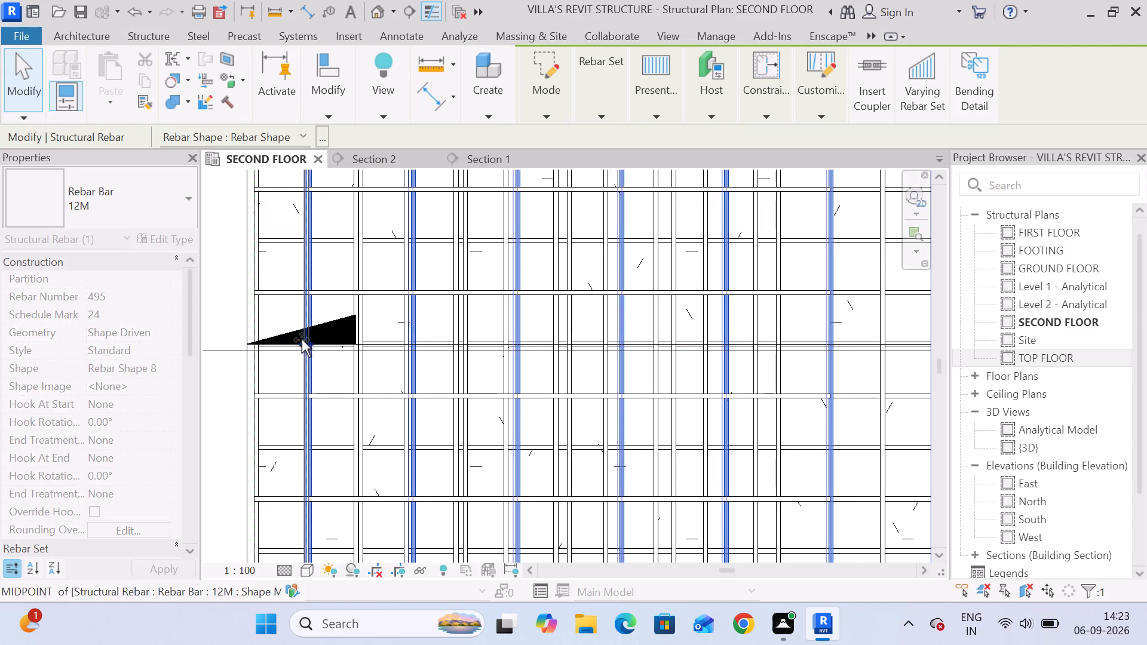
scroll(384, 395, down, 7)
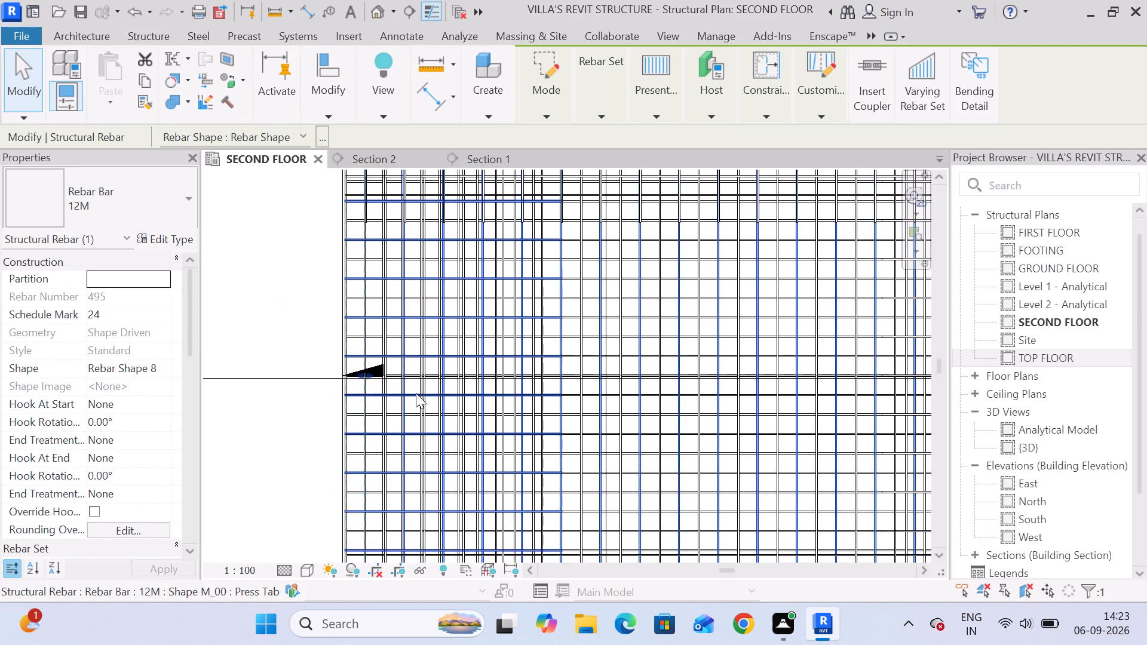
scroll(440, 385, down, 5)
scroll(753, 394, up, 11)
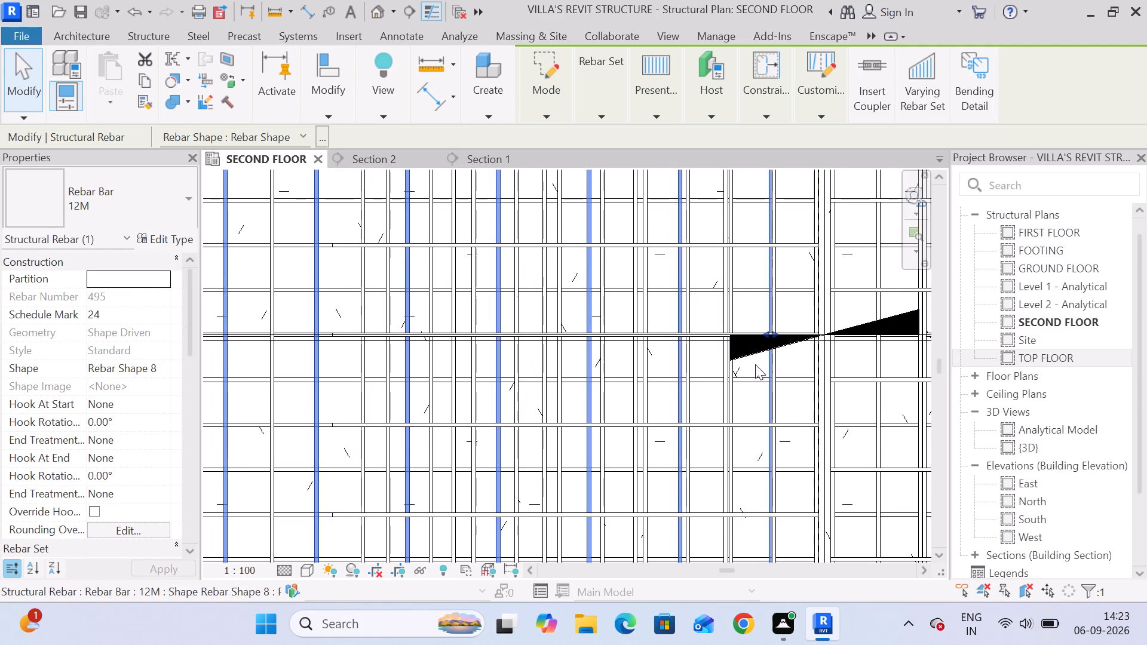
scroll(770, 352, up, 5)
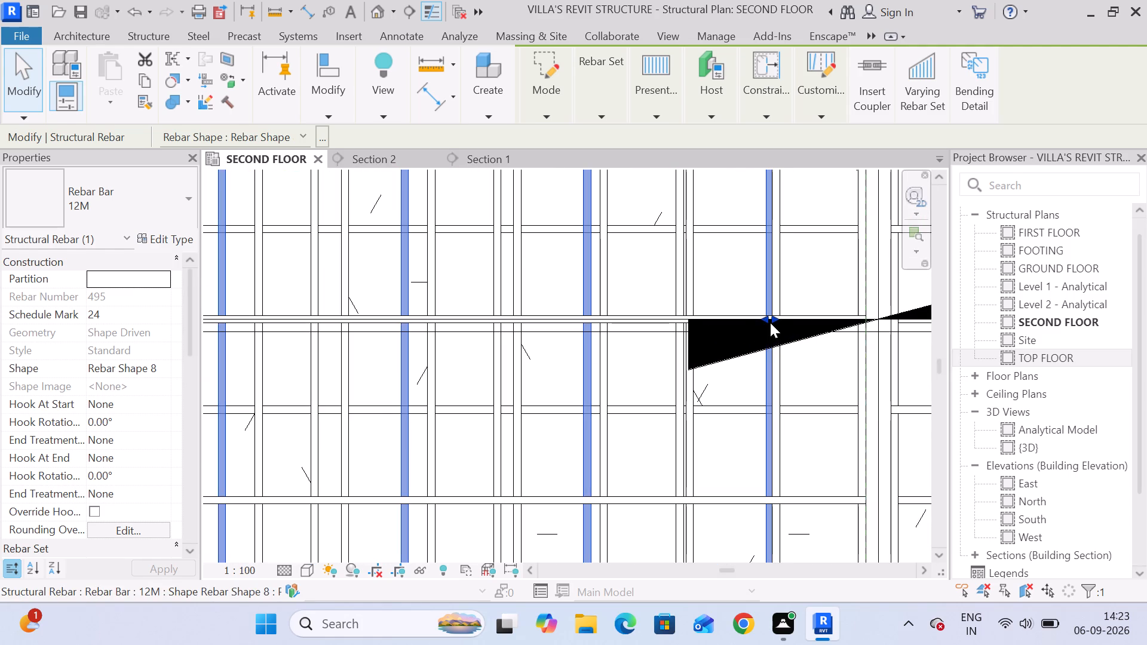
drag(770, 322, 777, 322)
scroll(781, 373, down, 5)
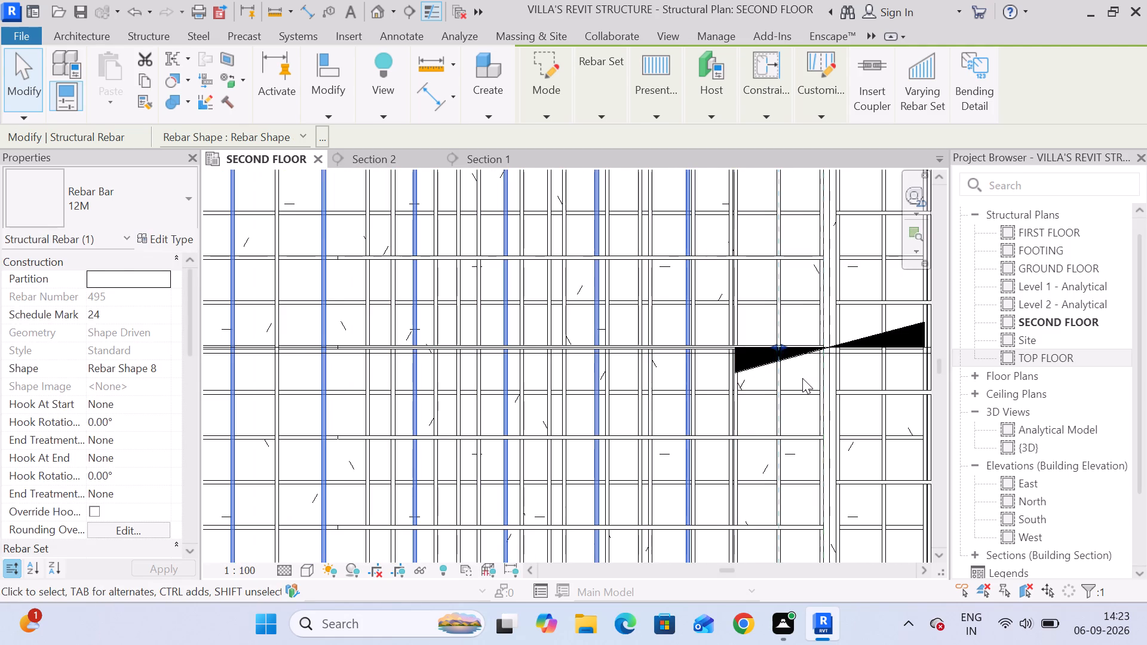
click(802, 378)
Shift the Section 2 line rightward along the upper row so its head sits closer to the slab and its tail extends past the far edge.
scroll(802, 378, down, 13)
middle_drag(817, 410, 801, 408)
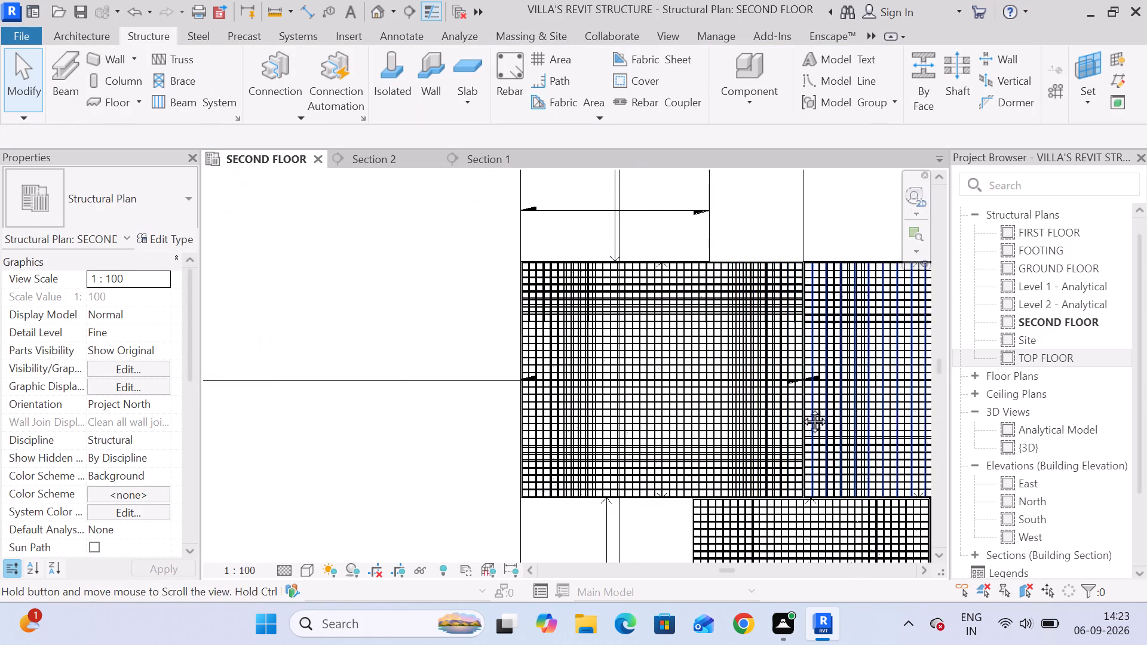
middle_drag(801, 408, 607, 395)
scroll(605, 395, down, 3)
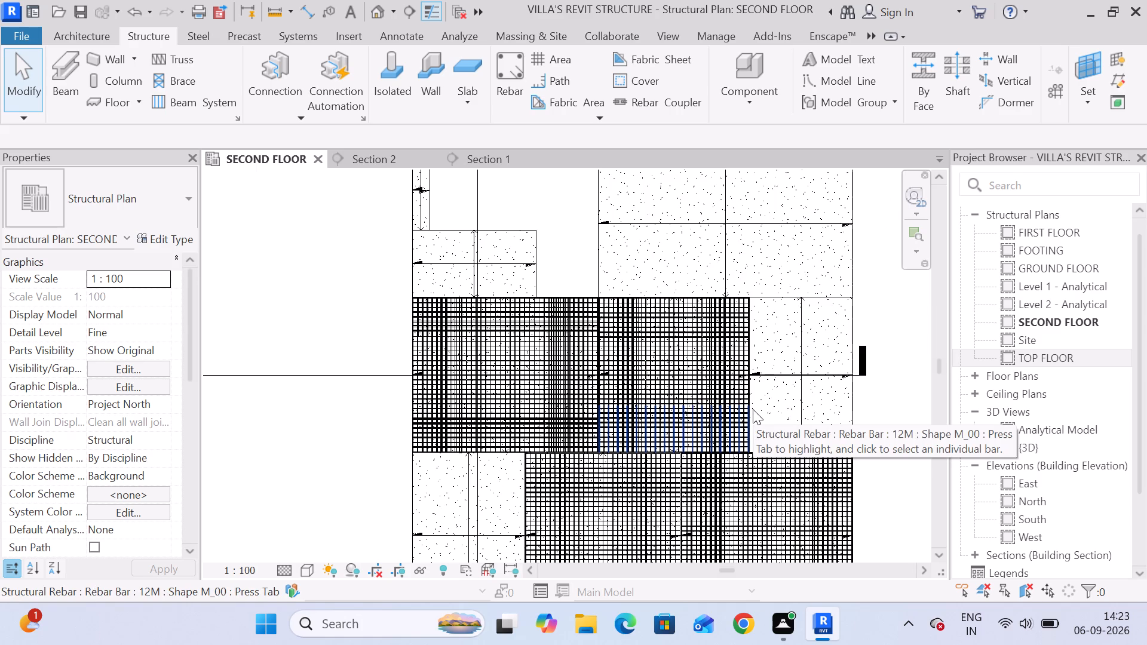
scroll(751, 405, up, 3)
scroll(669, 365, down, 4)
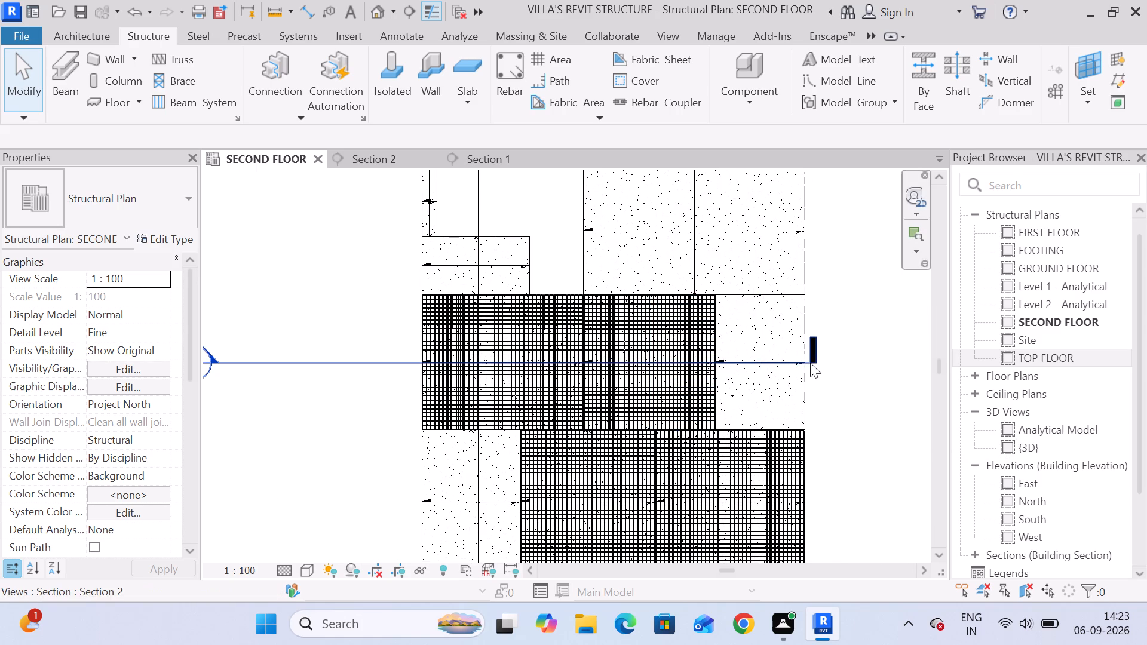
click(342, 363)
drag(342, 363, 416, 365)
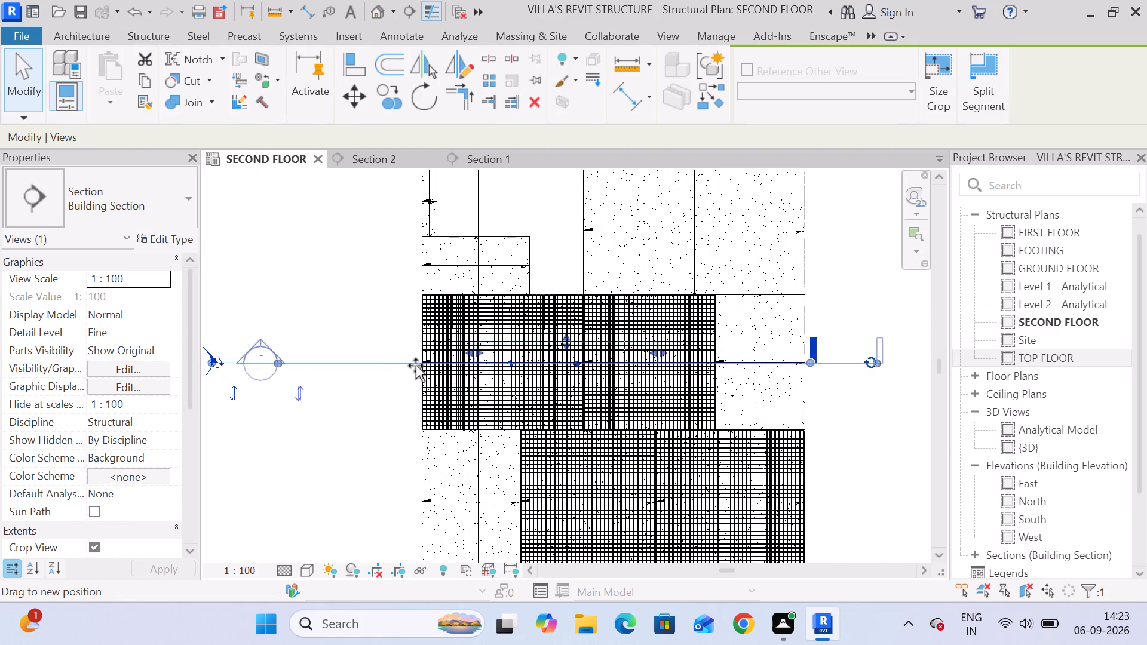
drag(416, 365, 483, 358)
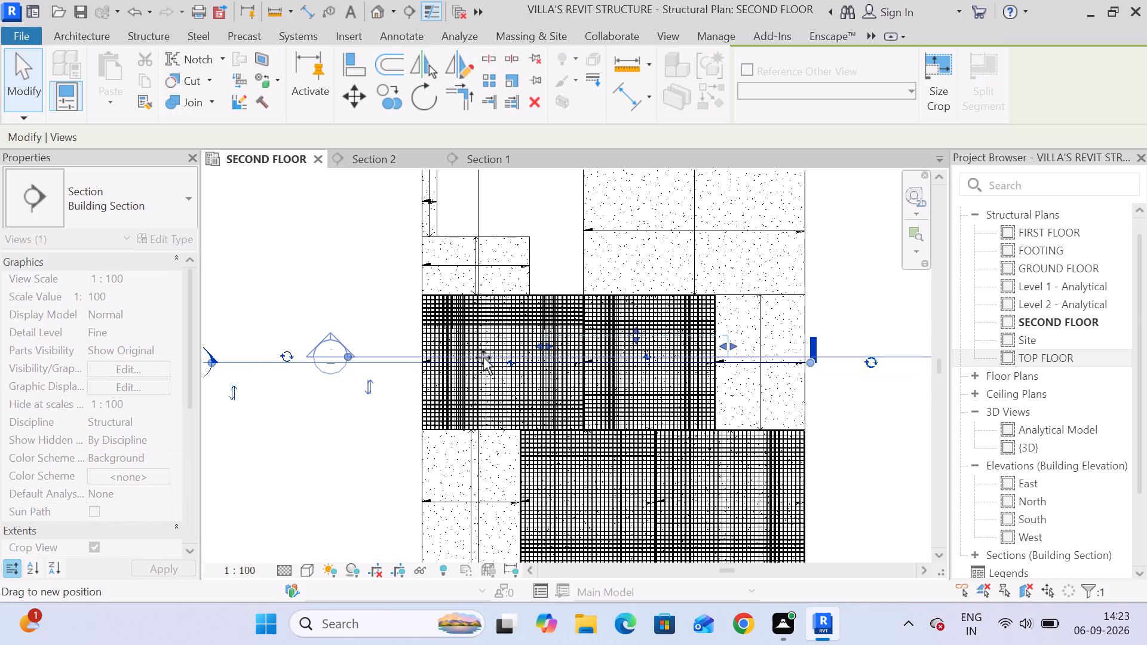
drag(483, 358, 489, 358)
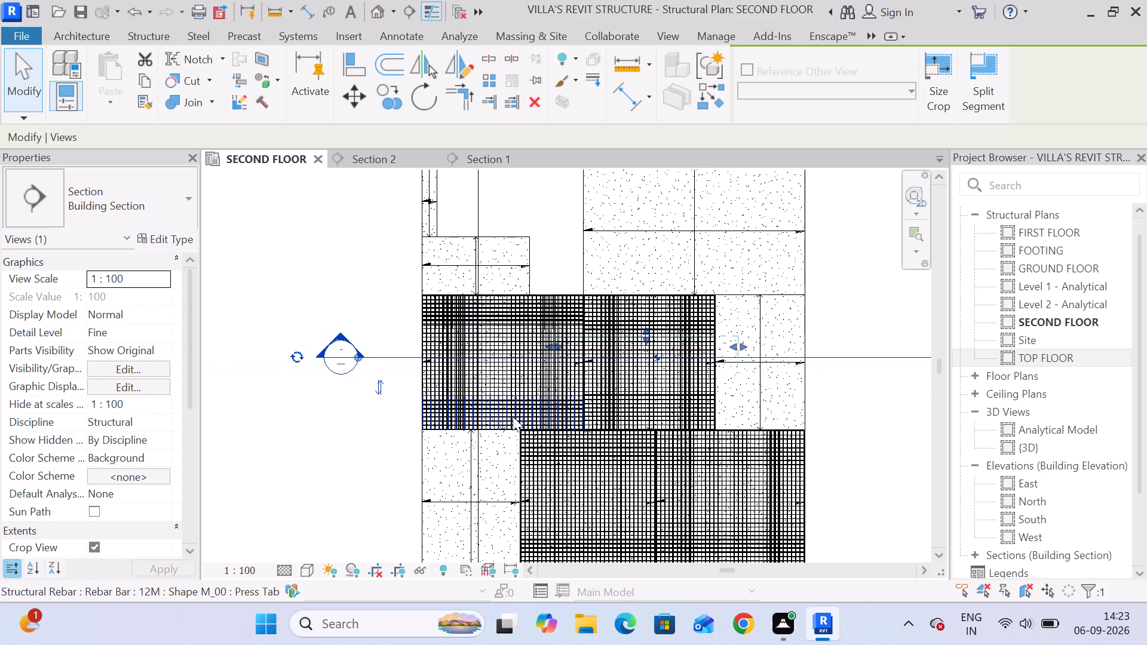
Move the Section 1 line rightward so it cuts through the upper-row right reinforced panel and the lower-row left reinforced panel.
scroll(504, 451, down, 3)
middle_drag(504, 451, 479, 386)
scroll(477, 385, down, 2)
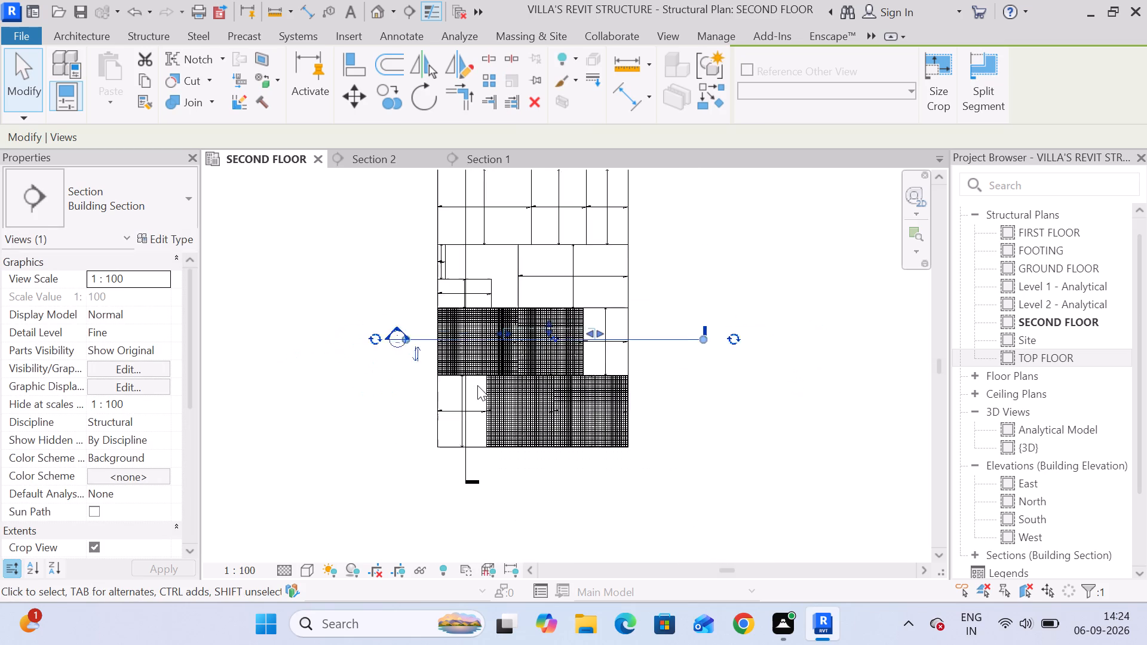
scroll(477, 385, down, 3)
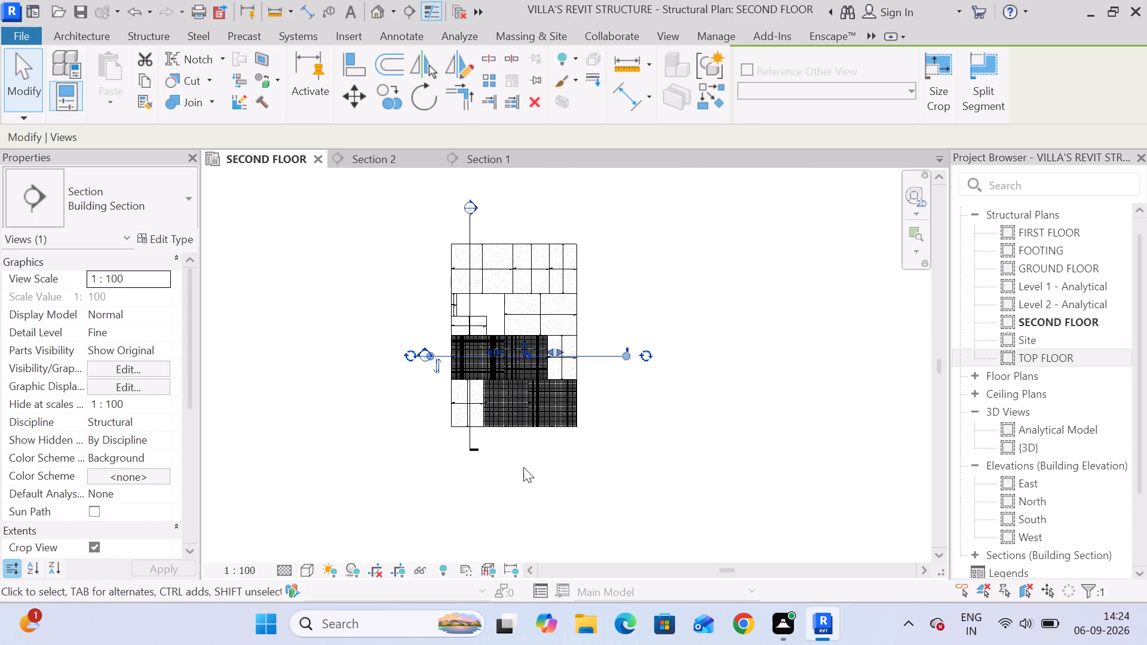
click(523, 467)
click(470, 436)
scroll(470, 433, up, 5)
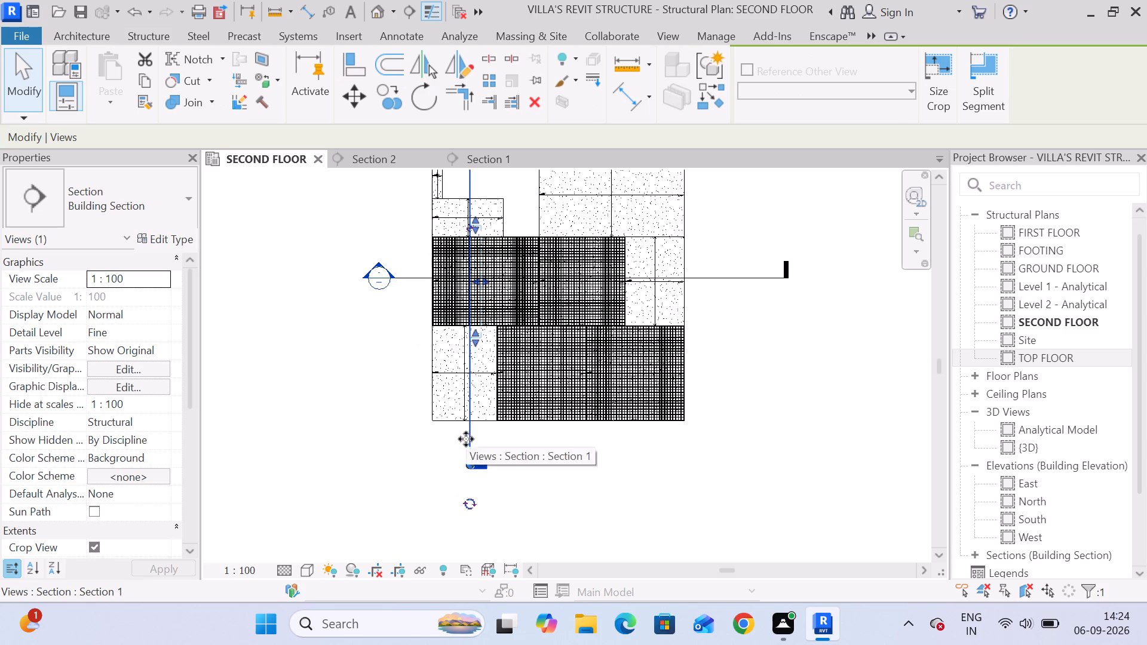
drag(470, 439, 563, 437)
click(703, 471)
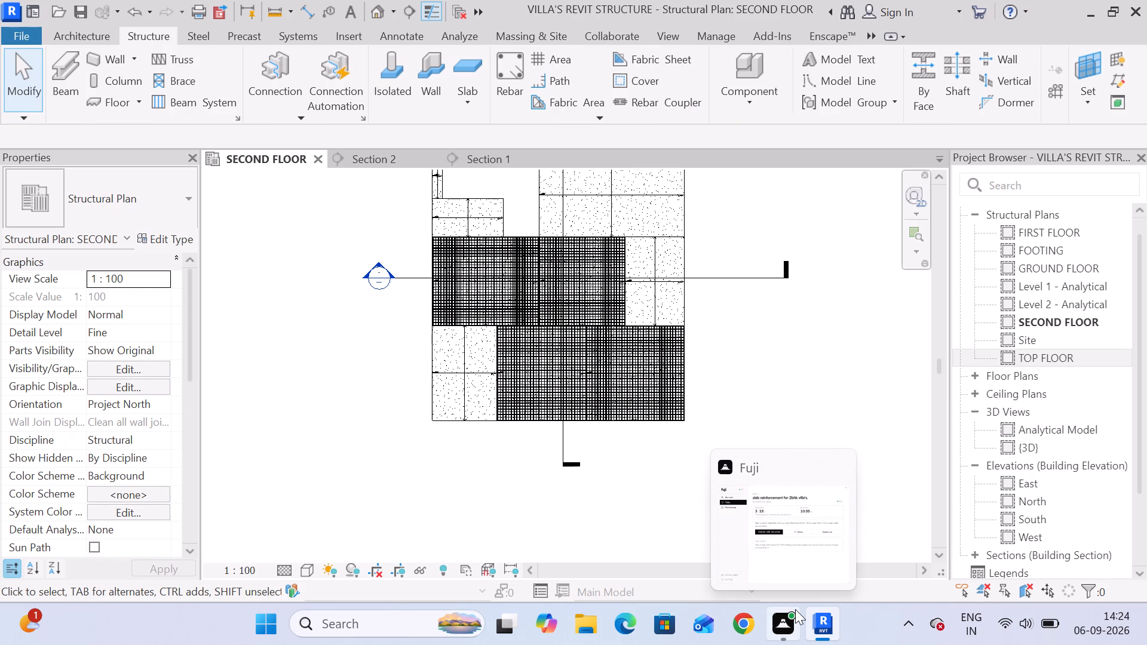
click(630, 519)
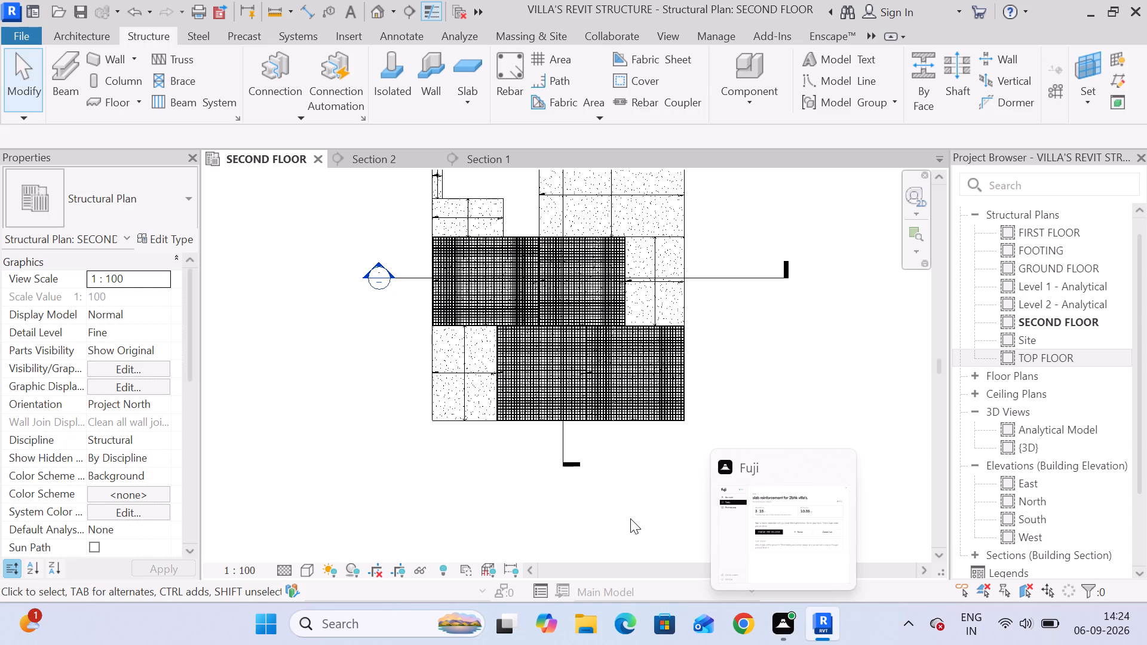
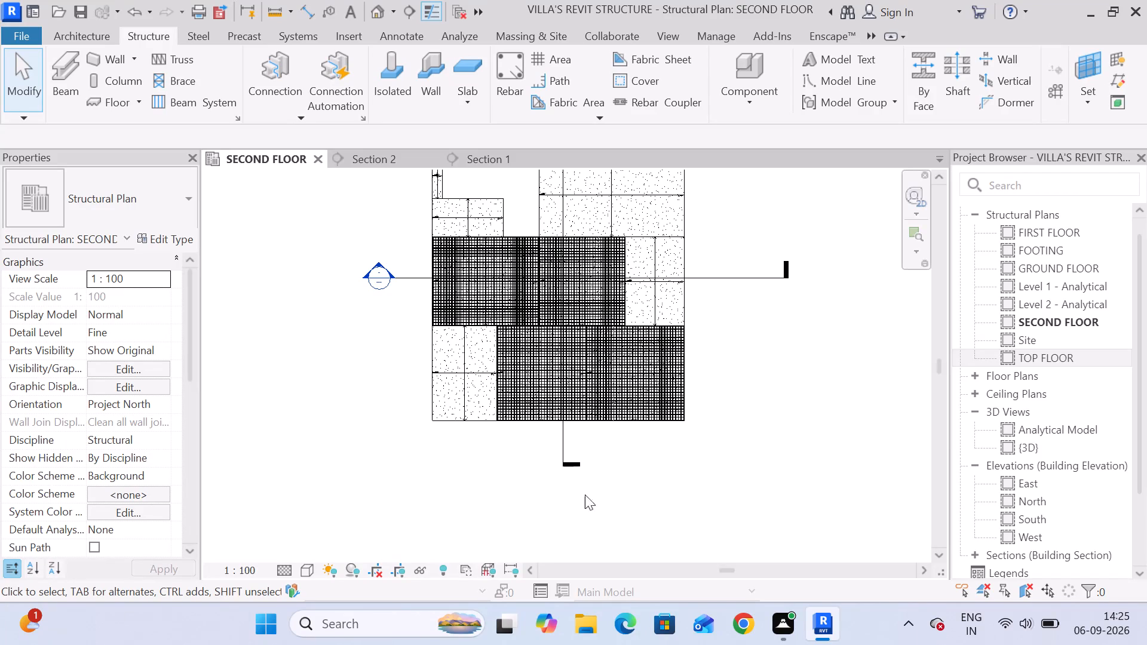
In Section 1, stretch the upper-row right panel's bent 12M bar to a 1200 mm top leg at the end beside the lower-row panel.
scroll(585, 272, up, 7)
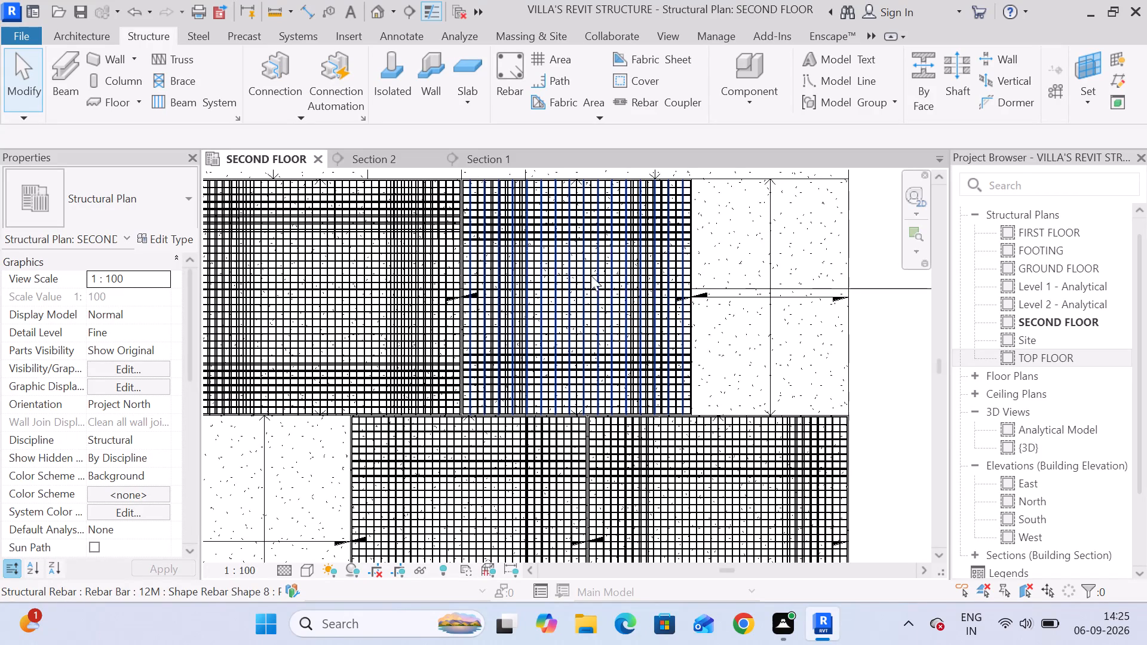
click(492, 152)
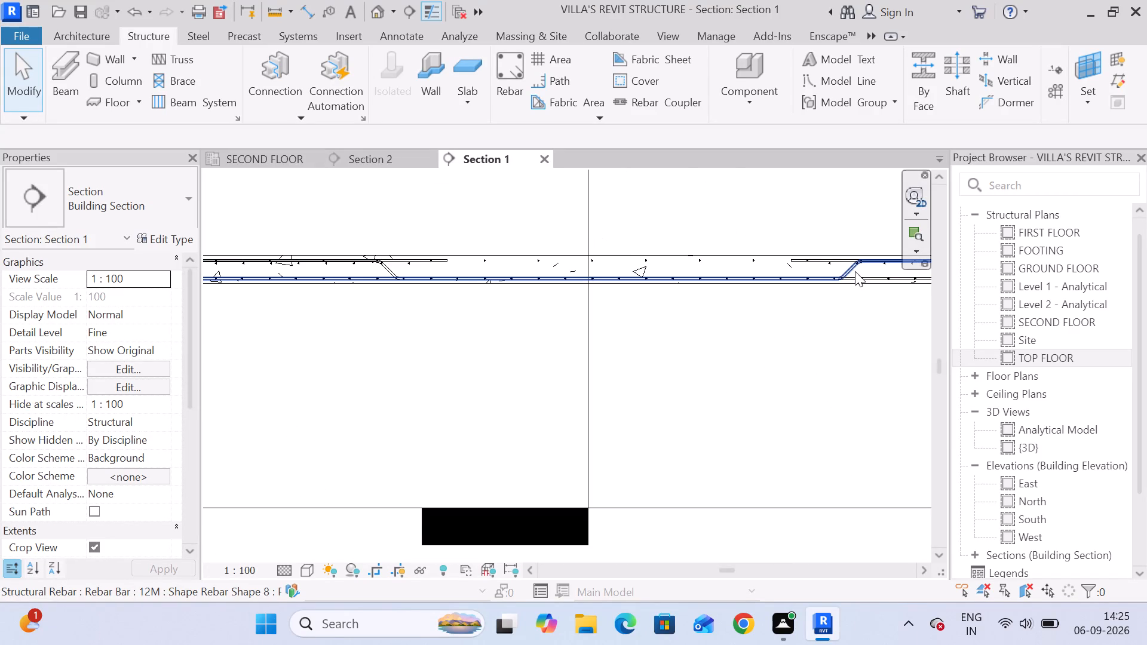
middle_drag(862, 271, 680, 299)
scroll(680, 299, up, 6)
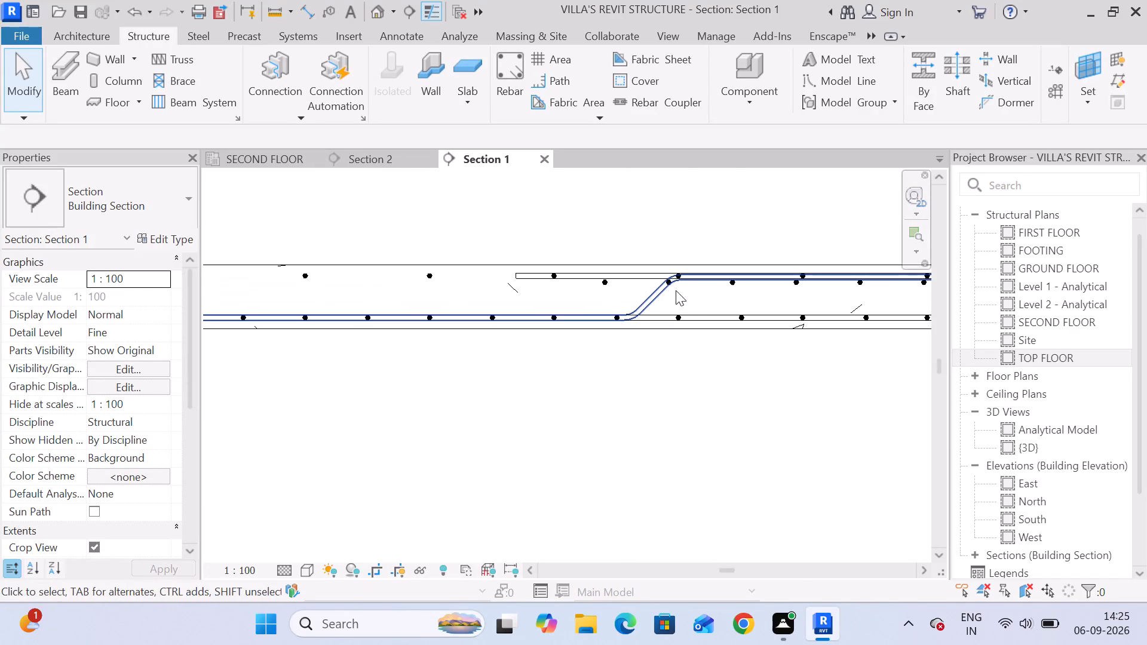
click(618, 279)
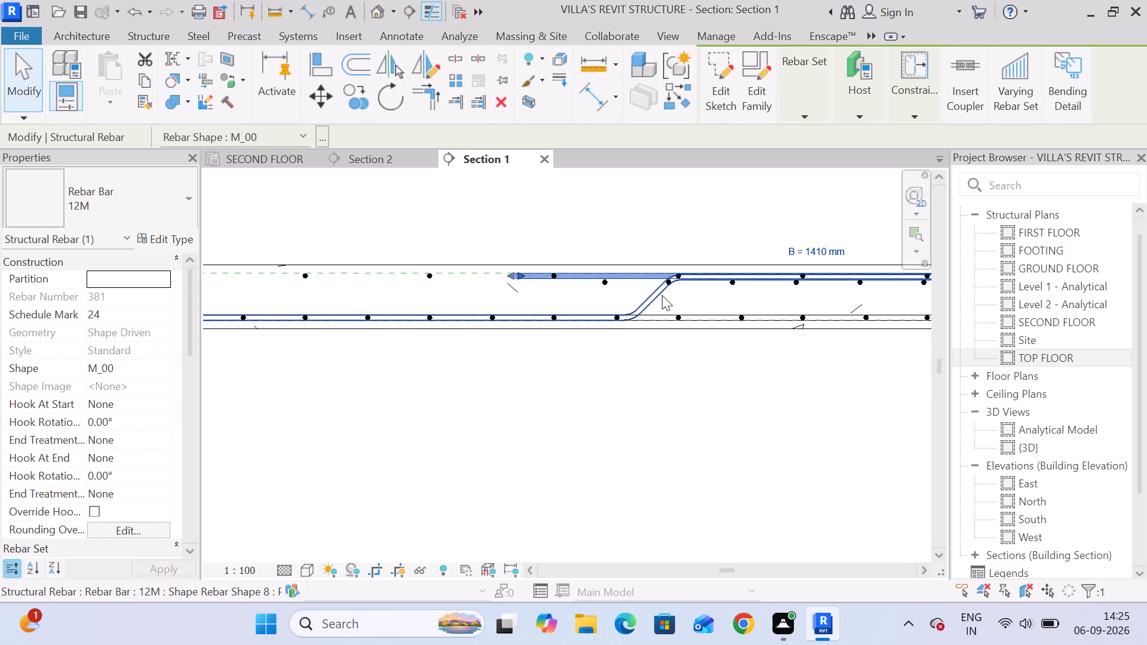
scroll(655, 296, down, 5)
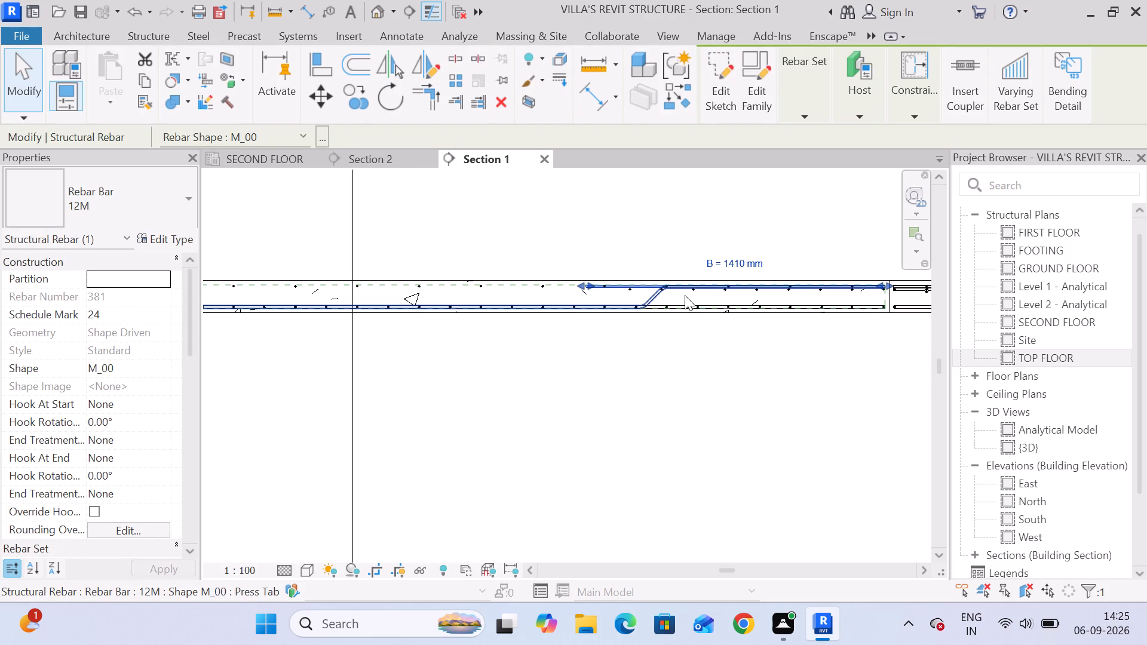
scroll(685, 296, down, 3)
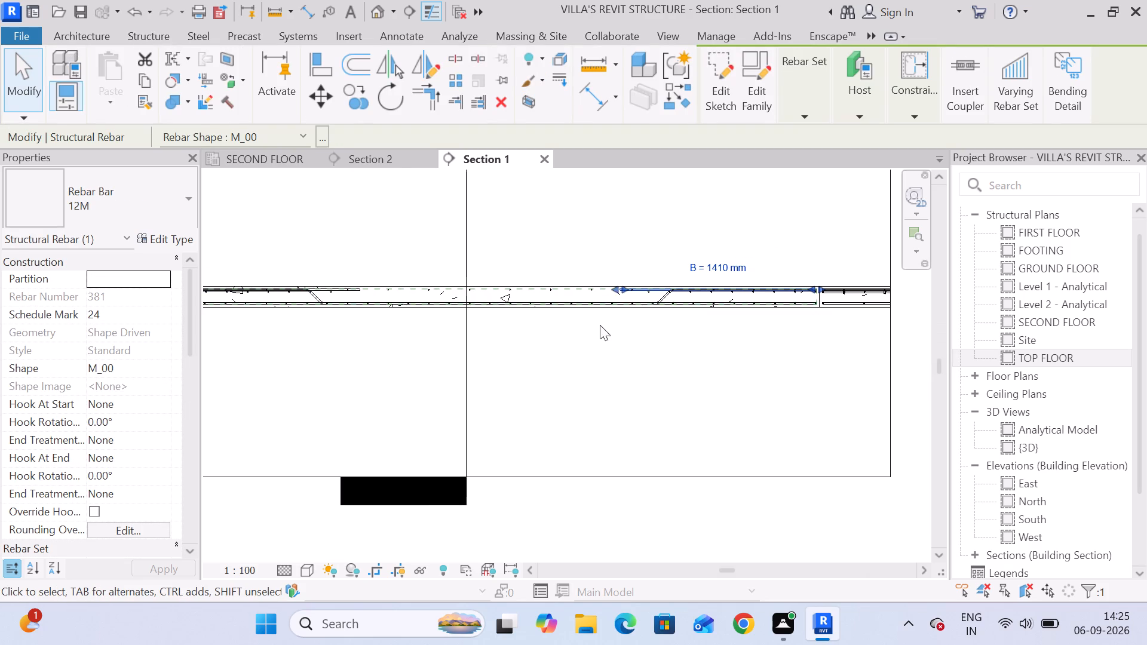
scroll(557, 328, down, 4)
scroll(559, 328, up, 5)
drag(662, 338, 667, 338)
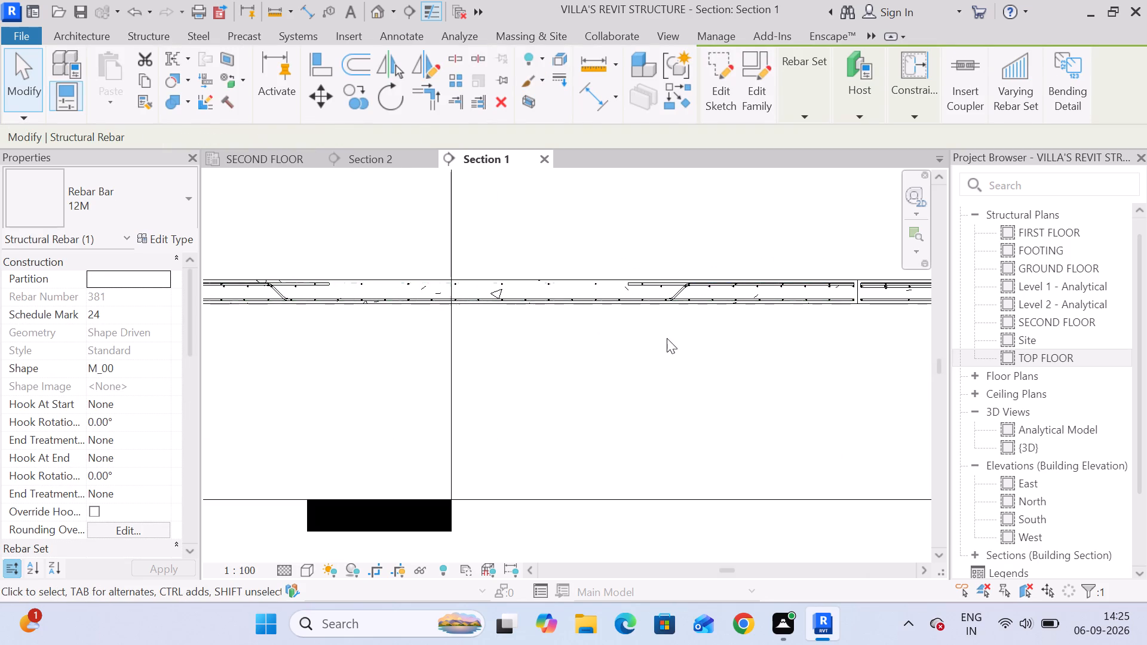
drag(667, 338, 668, 338)
click(679, 295)
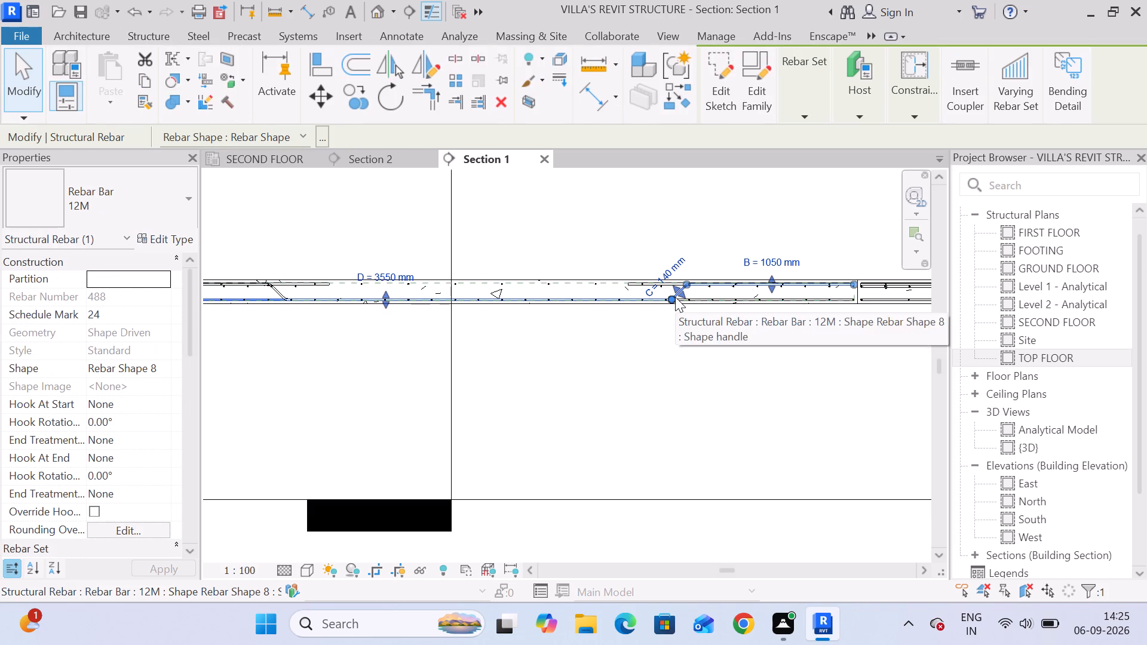
scroll(685, 297, up, 6)
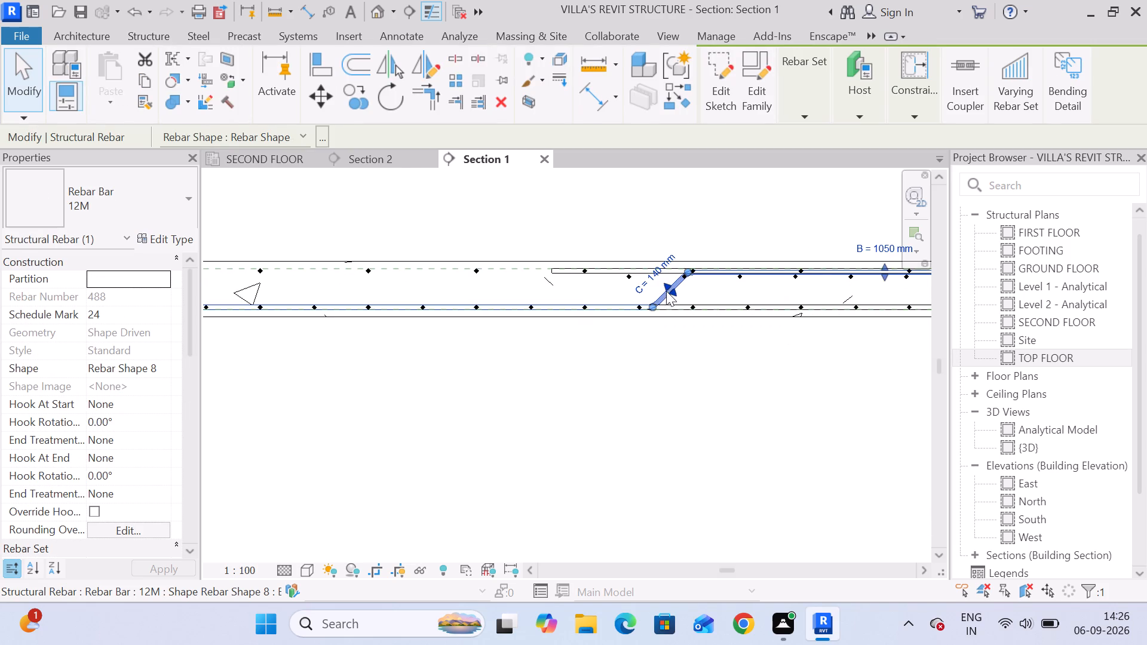
drag(668, 288, 619, 281)
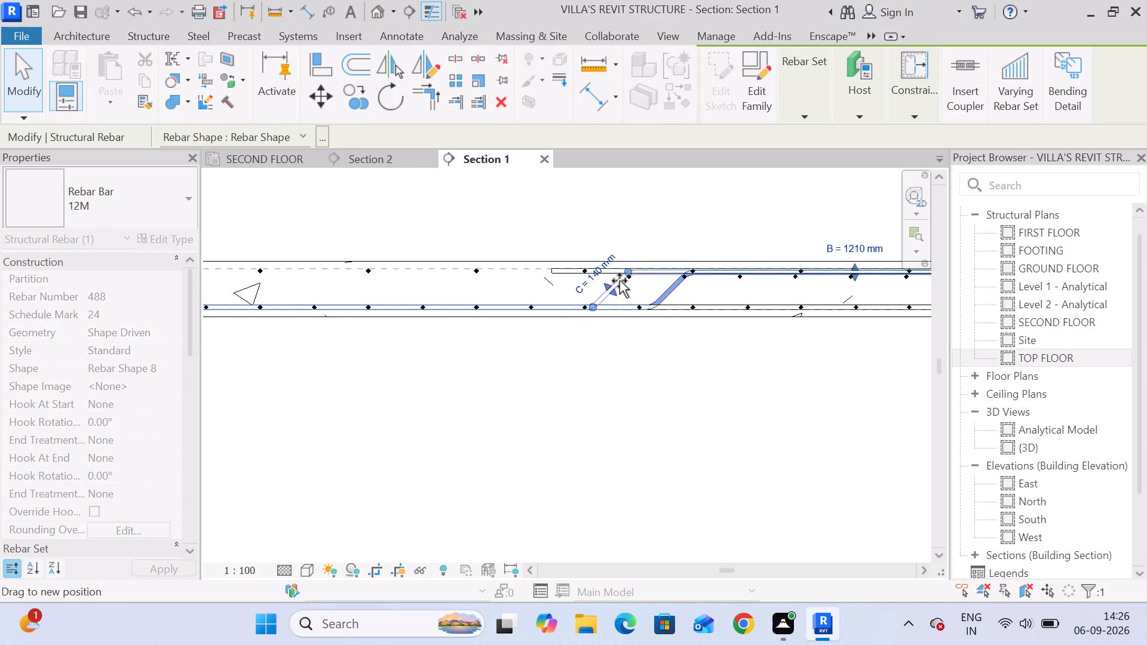
drag(619, 281, 620, 281)
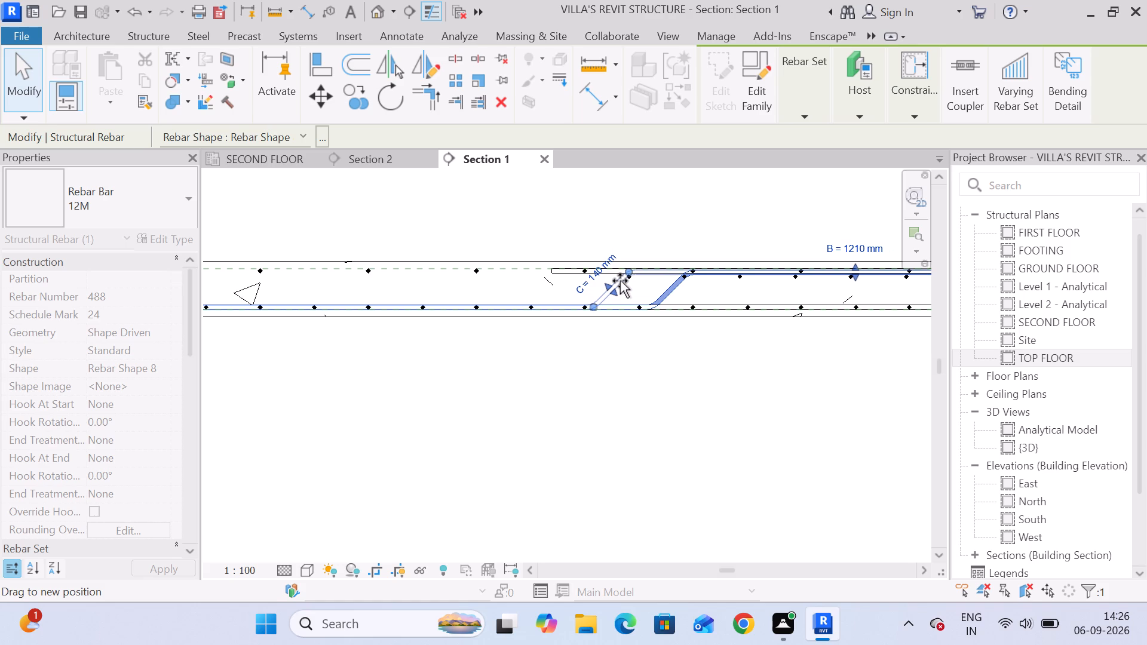
drag(620, 281, 623, 281)
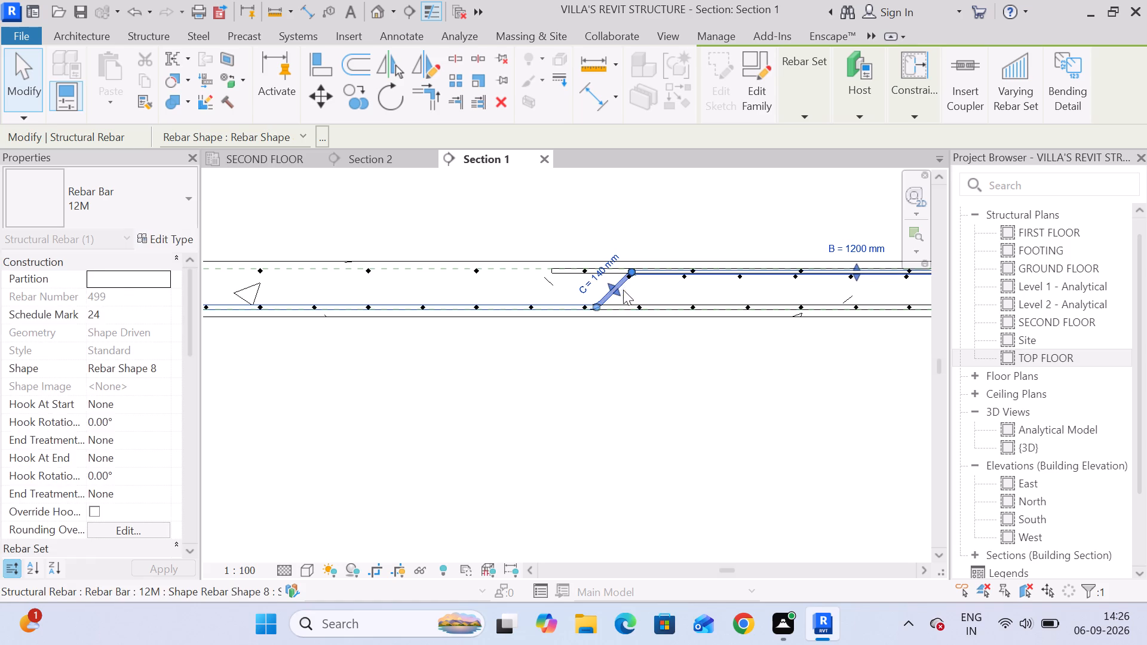
click(624, 362)
Pull in the crank end of the 12M bar set under that top leg so its first bar clears the bend.
scroll(575, 252, up, 7)
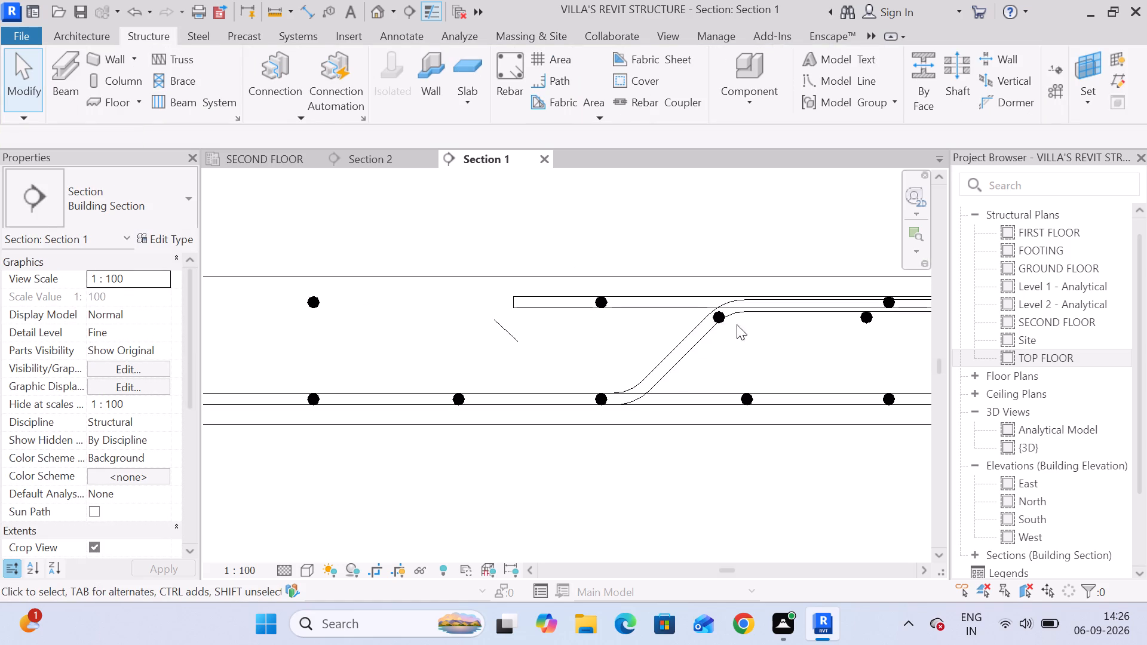
click(719, 319)
scroll(780, 336, up, 5)
click(784, 333)
middle_drag(775, 336, 563, 337)
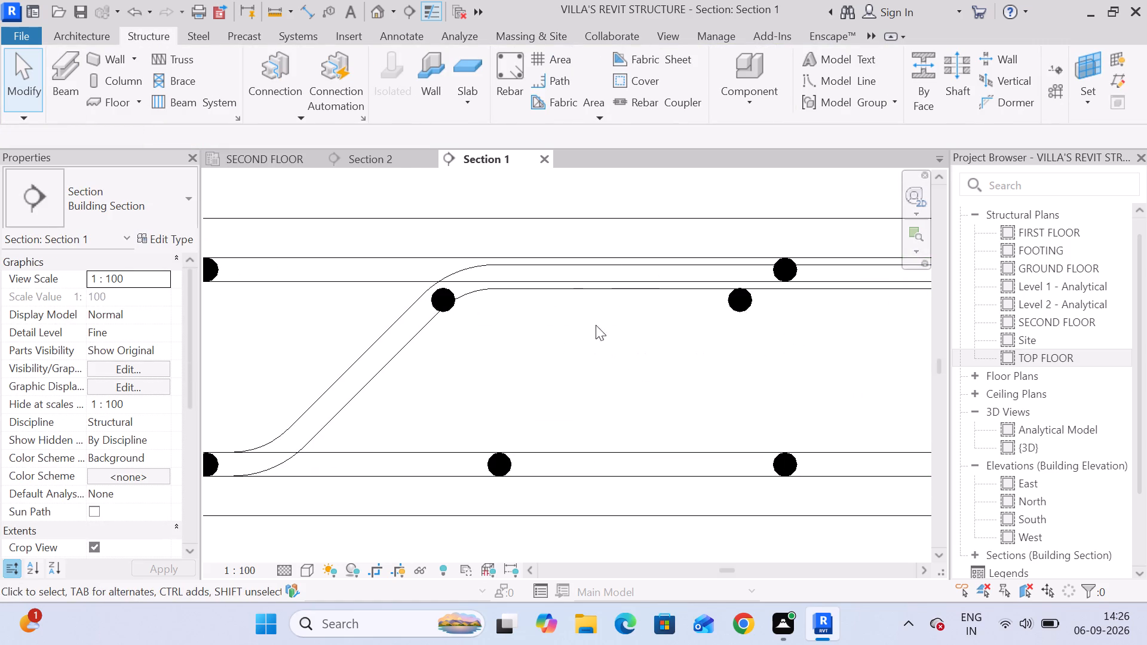
click(746, 308)
scroll(438, 311, down, 5)
scroll(446, 305, up, 2)
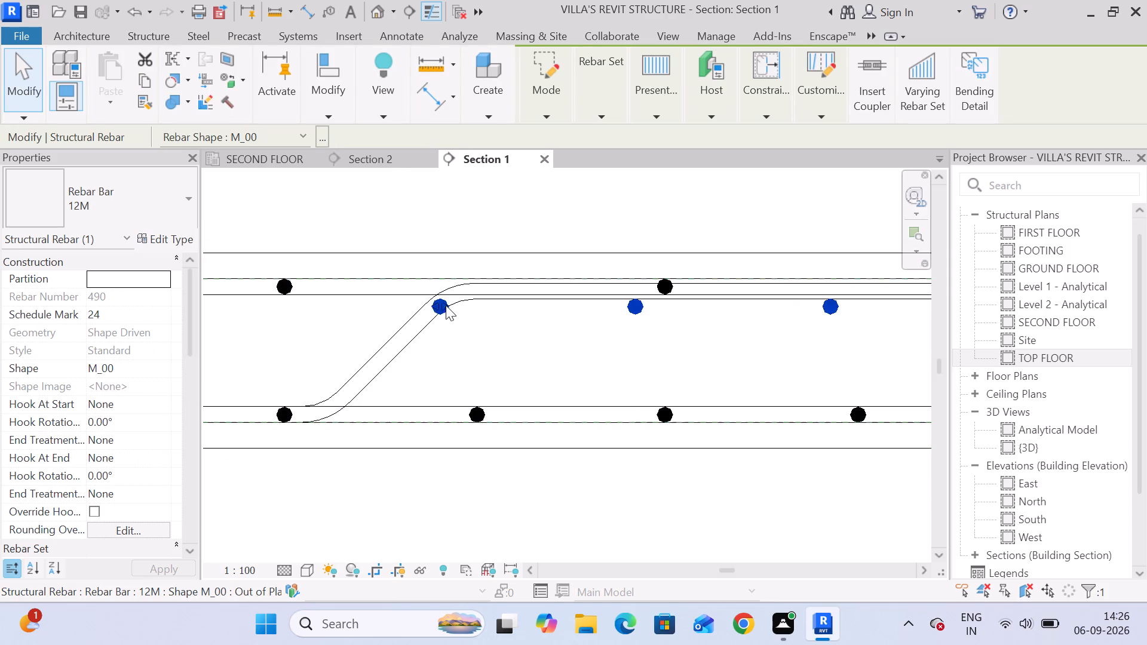
drag(440, 305, 456, 303)
scroll(482, 320, down, 10)
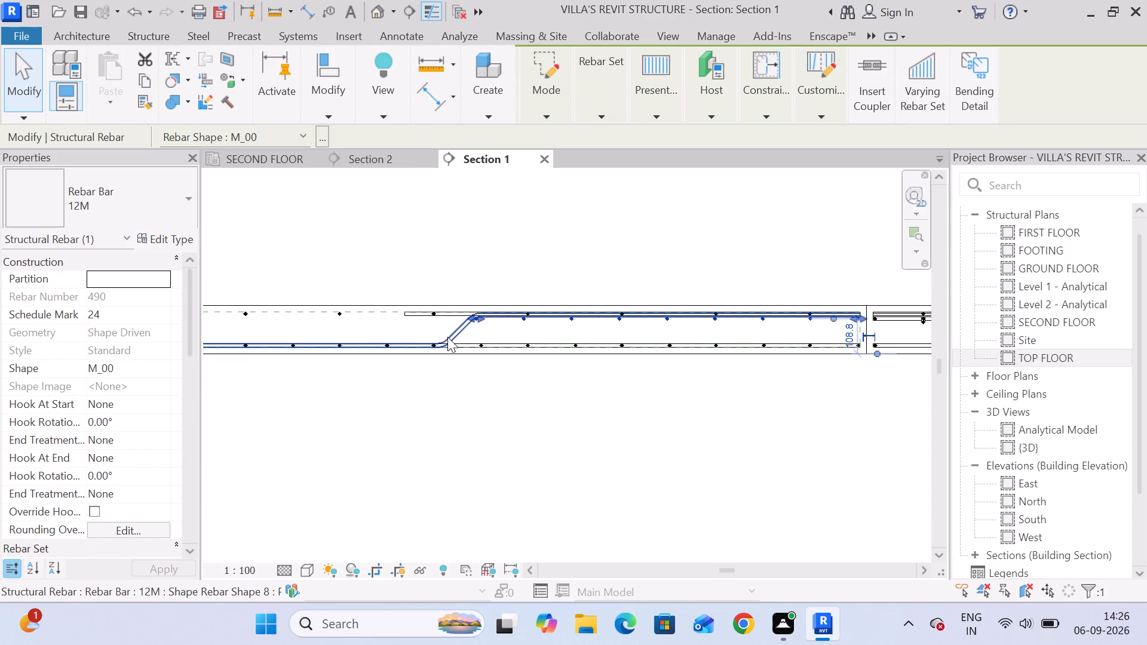
Pull back slightly the free end of the straight top 12M bar above the same bend.
click(439, 318)
click(443, 314)
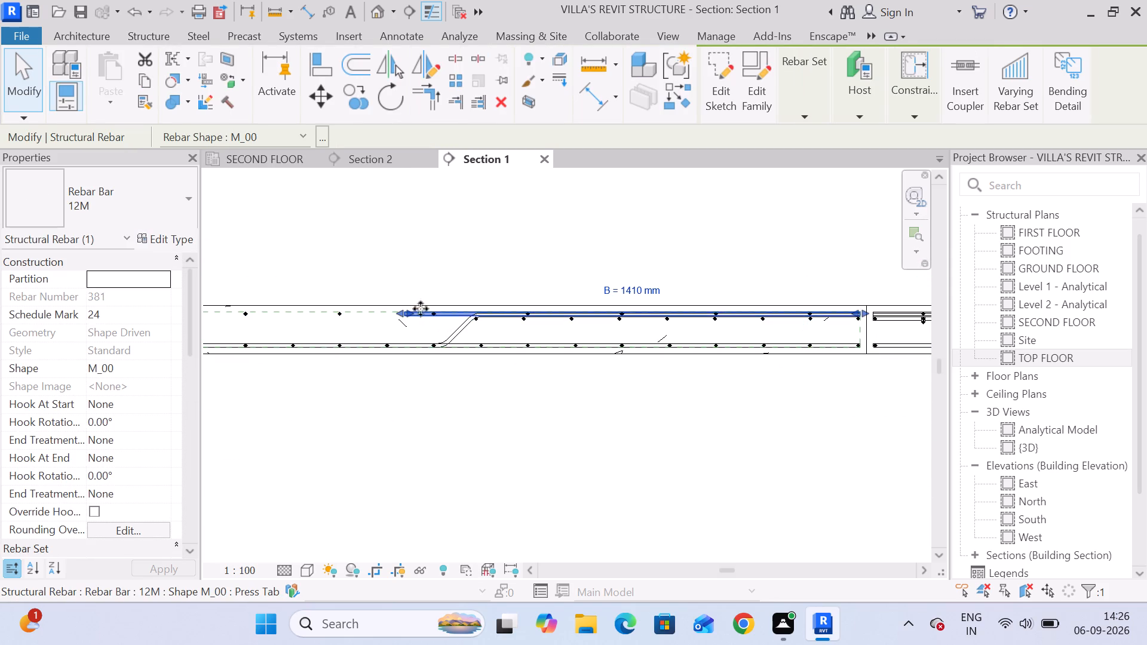
drag(408, 308, 417, 308)
Move the crank at the bent bar's opposite end, beside the unreinforced slab, to give a 1200 mm top leg.
scroll(420, 385, down, 5)
middle_drag(427, 390, 682, 392)
middle_drag(400, 411, 650, 399)
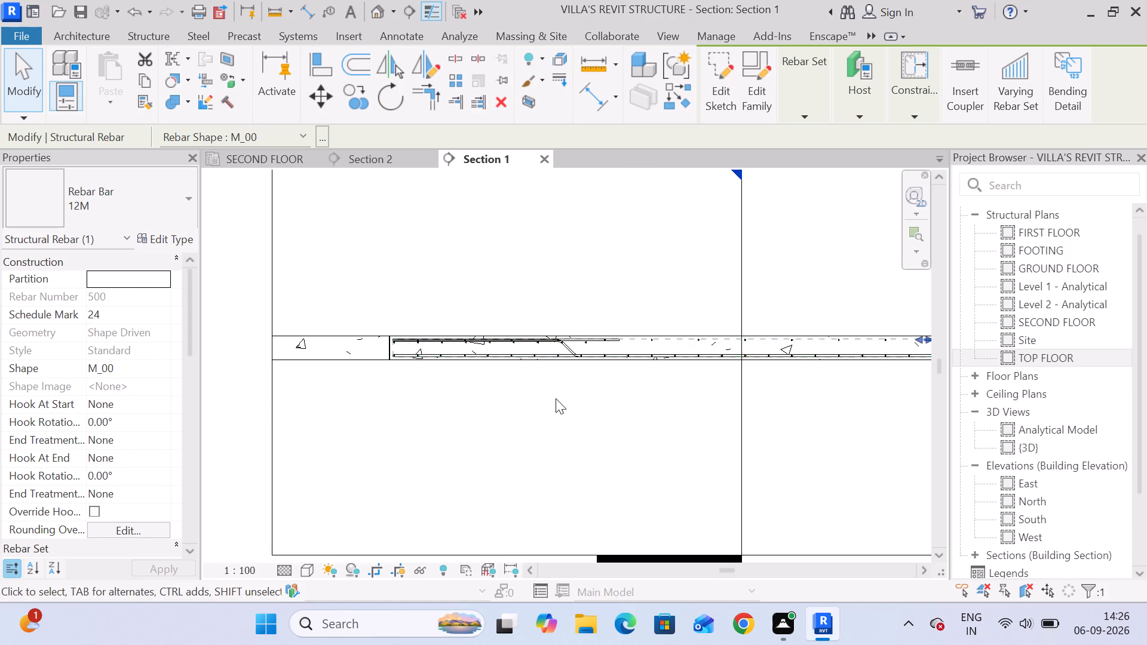
click(556, 398)
scroll(567, 351, up, 6)
click(569, 349)
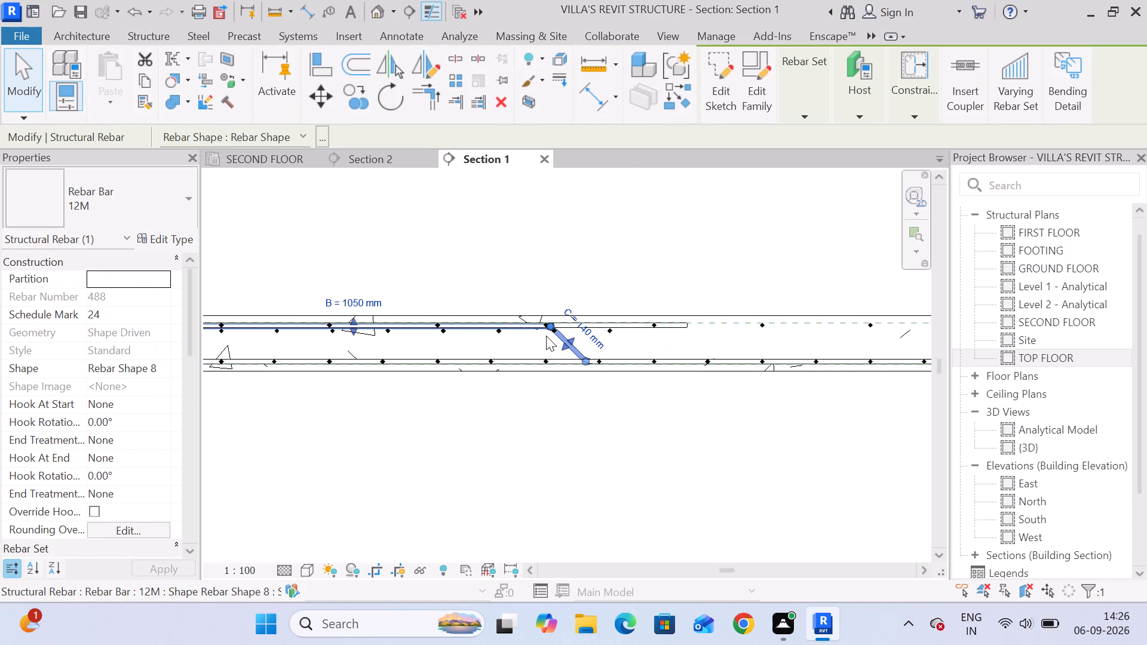
drag(571, 341, 623, 335)
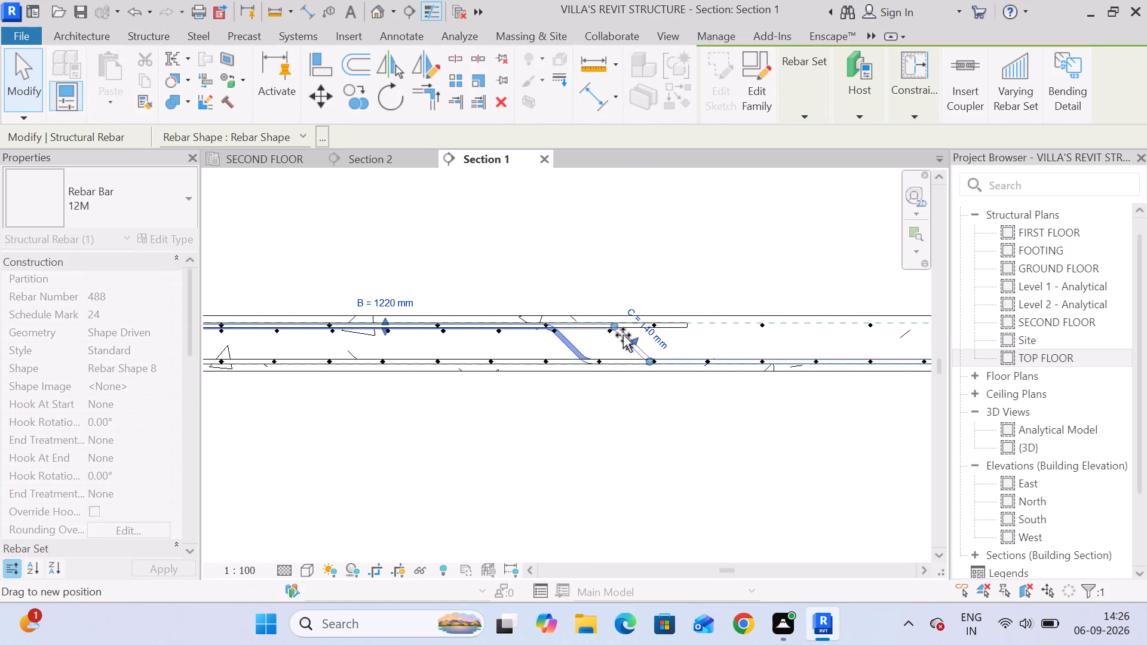
drag(623, 335, 618, 335)
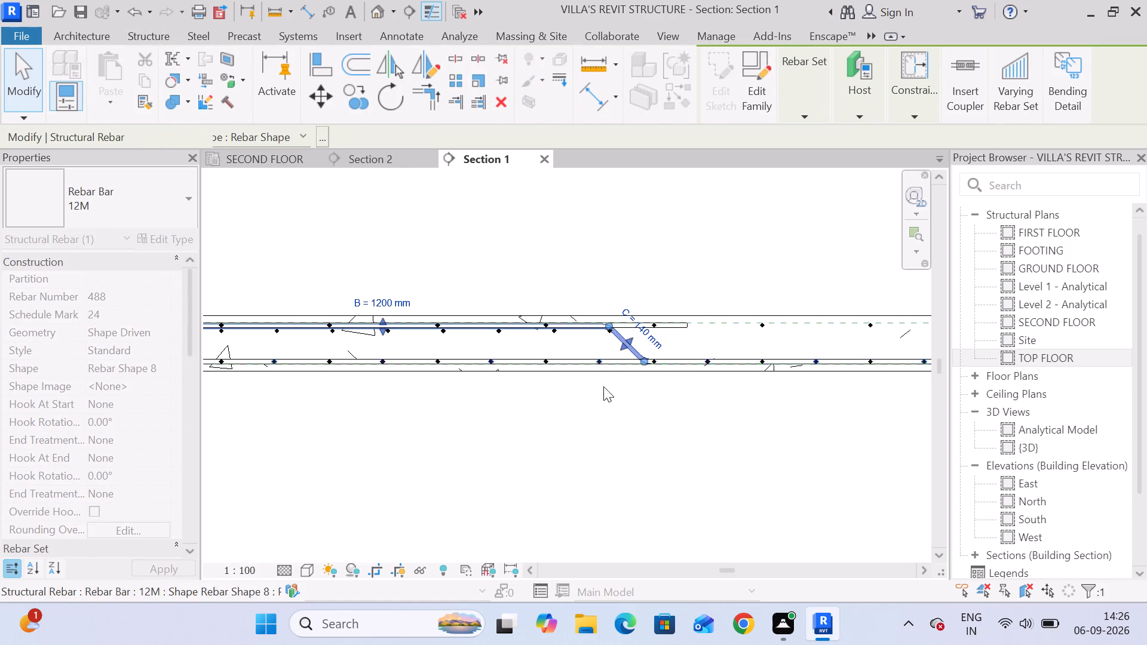
Pull in the end of the 12M bar set under this top leg so its last bar clears the bend.
scroll(605, 339, up, 8)
click(507, 345)
click(445, 319)
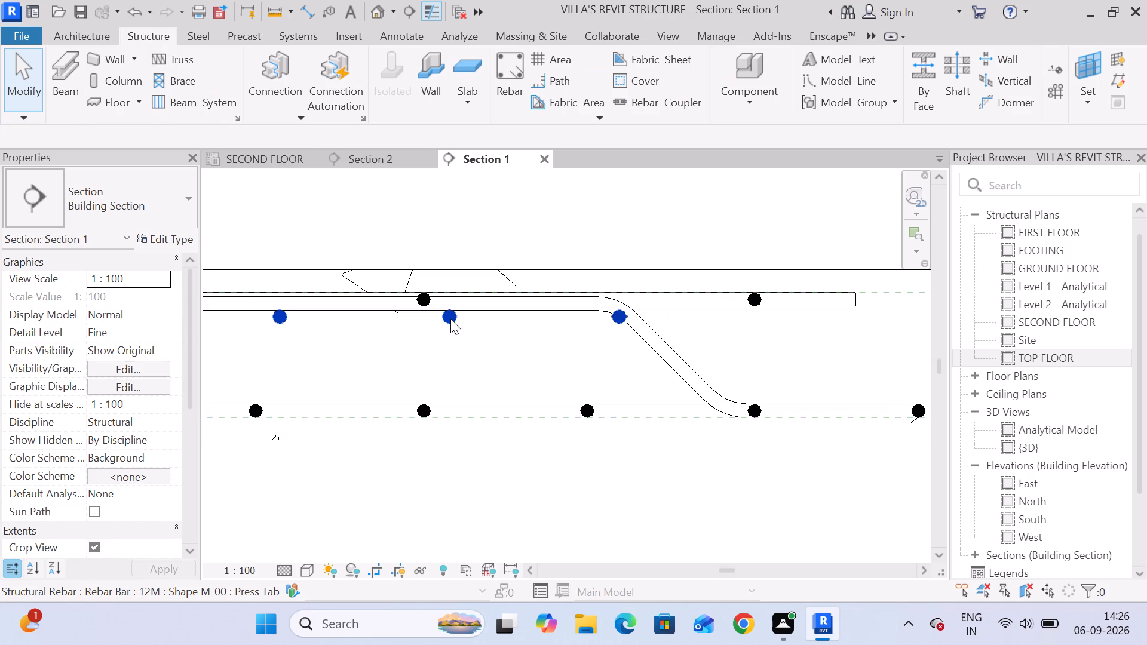
drag(623, 315, 606, 315)
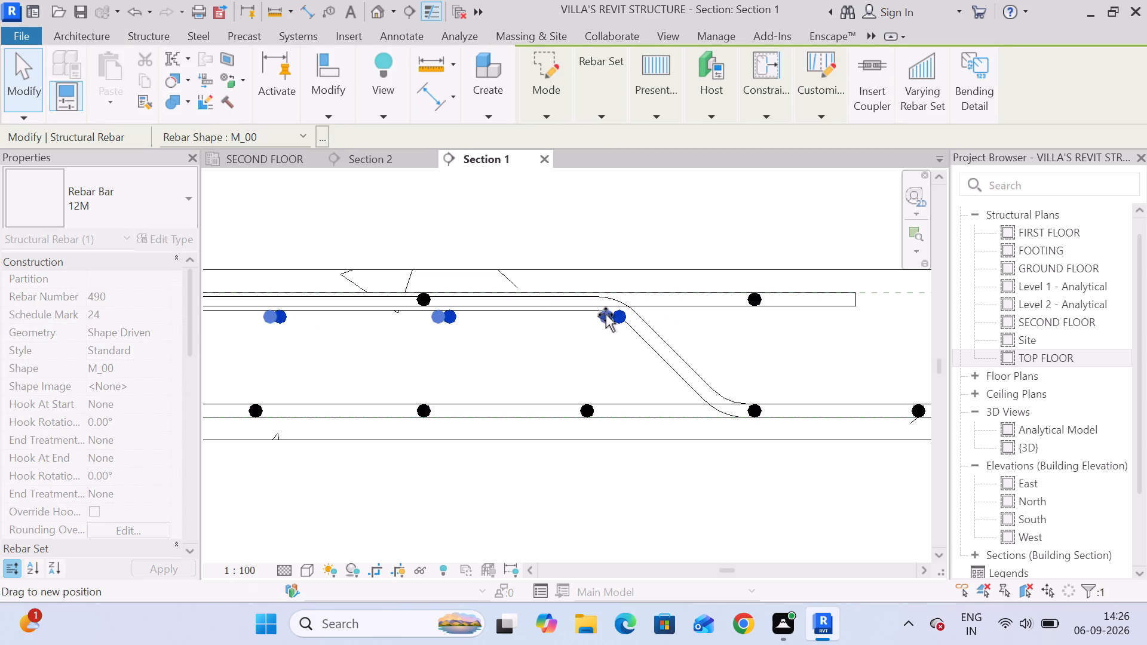
drag(606, 315, 603, 315)
click(590, 345)
In Section 2, move the bent 12M bar's crank beside the unreinforced panel to give a 1200 mm top leg.
scroll(614, 343, down, 12)
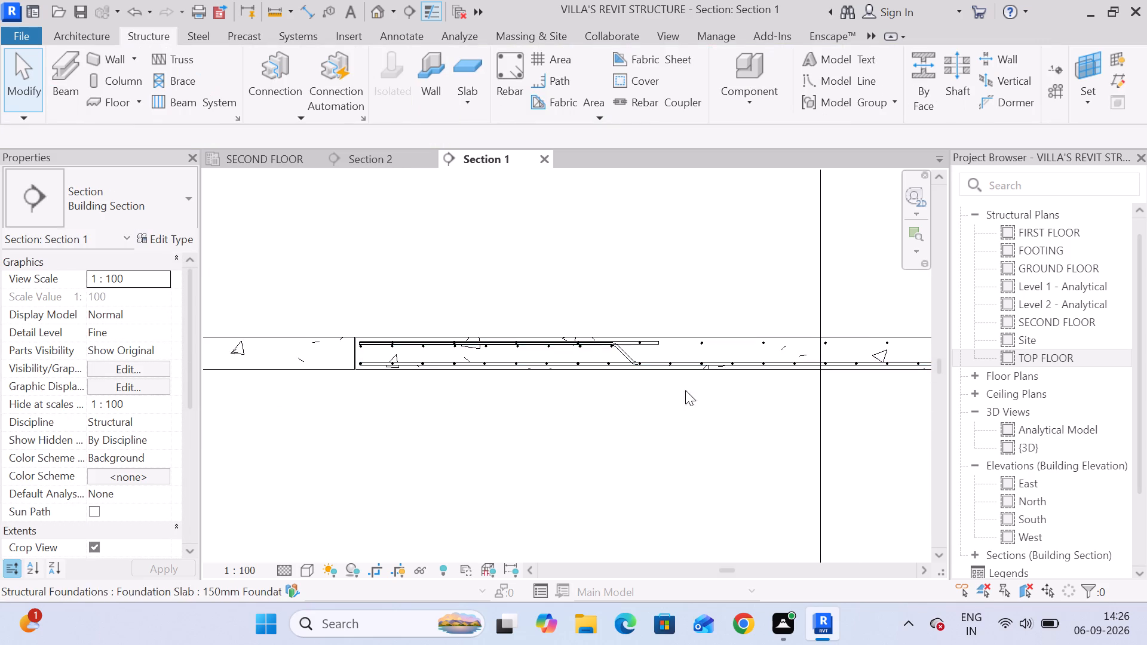
middle_drag(709, 402, 581, 379)
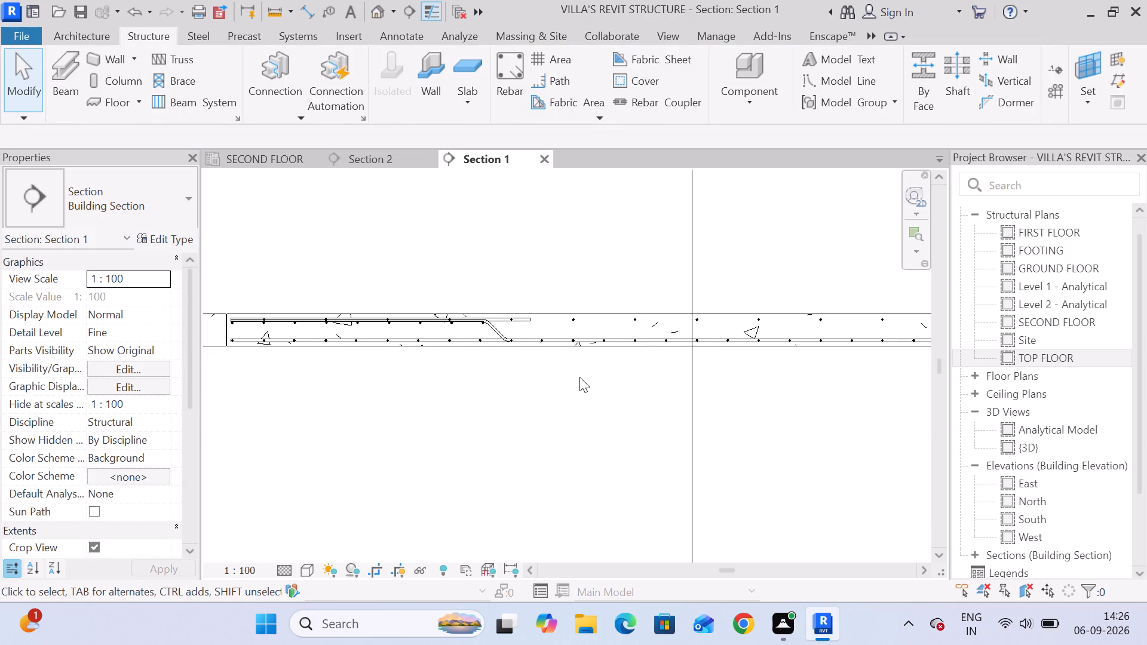
scroll(603, 375, down, 2)
middle_drag(774, 378, 685, 377)
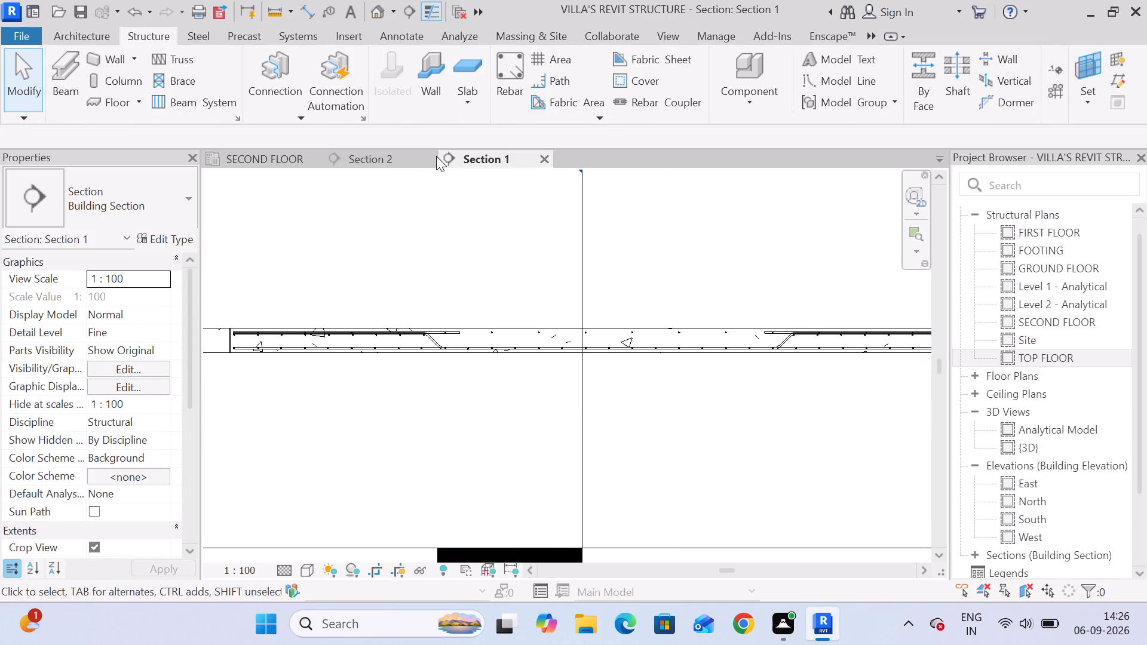
click(375, 157)
scroll(582, 306, up, 6)
scroll(680, 282, up, 5)
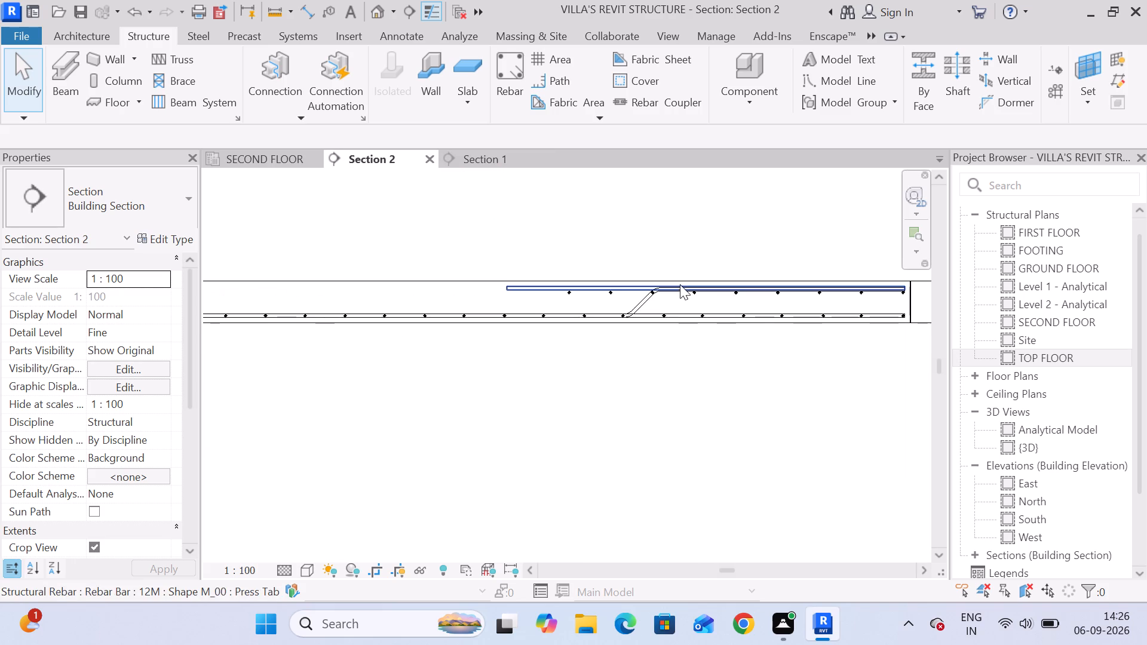
click(637, 305)
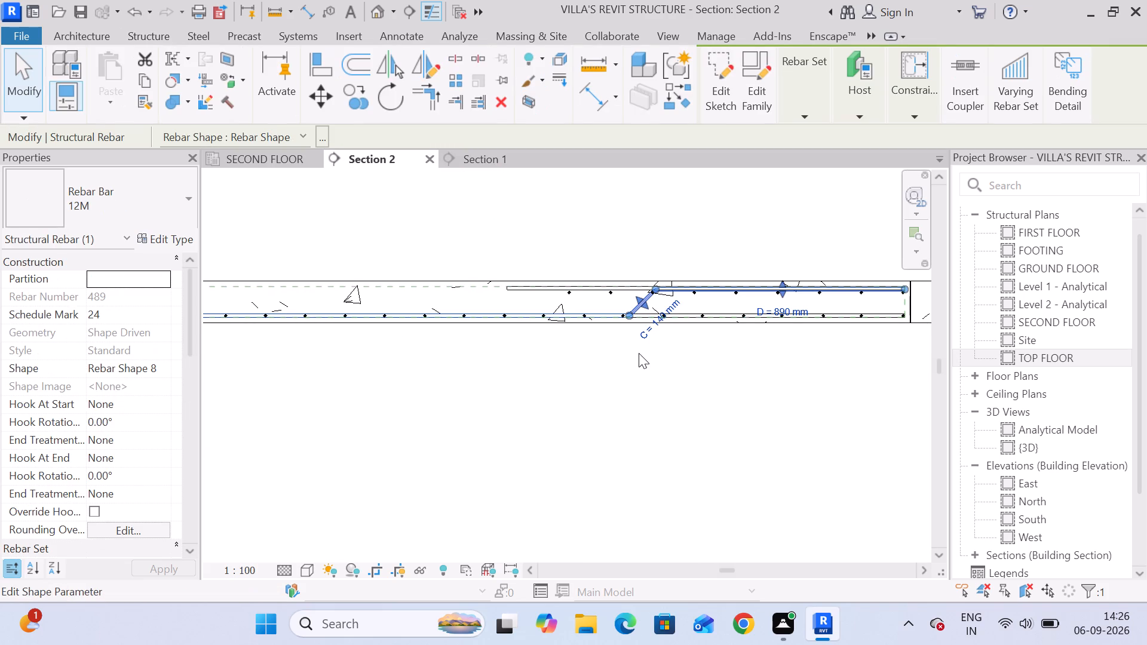
scroll(649, 357, down, 4)
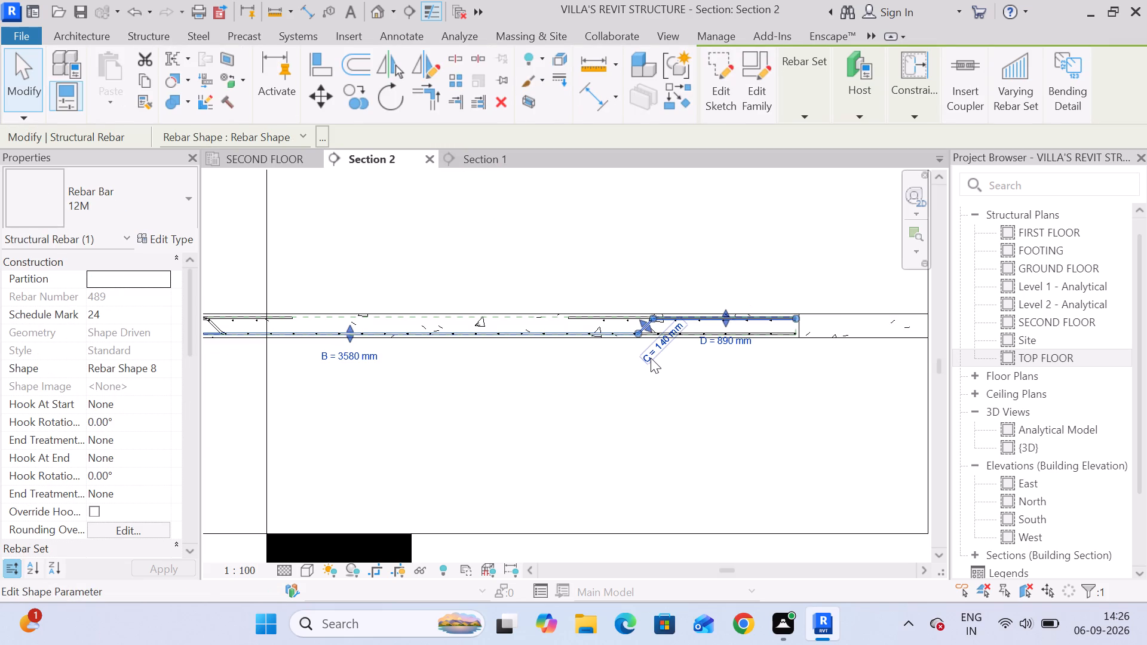
scroll(651, 358, up, 6)
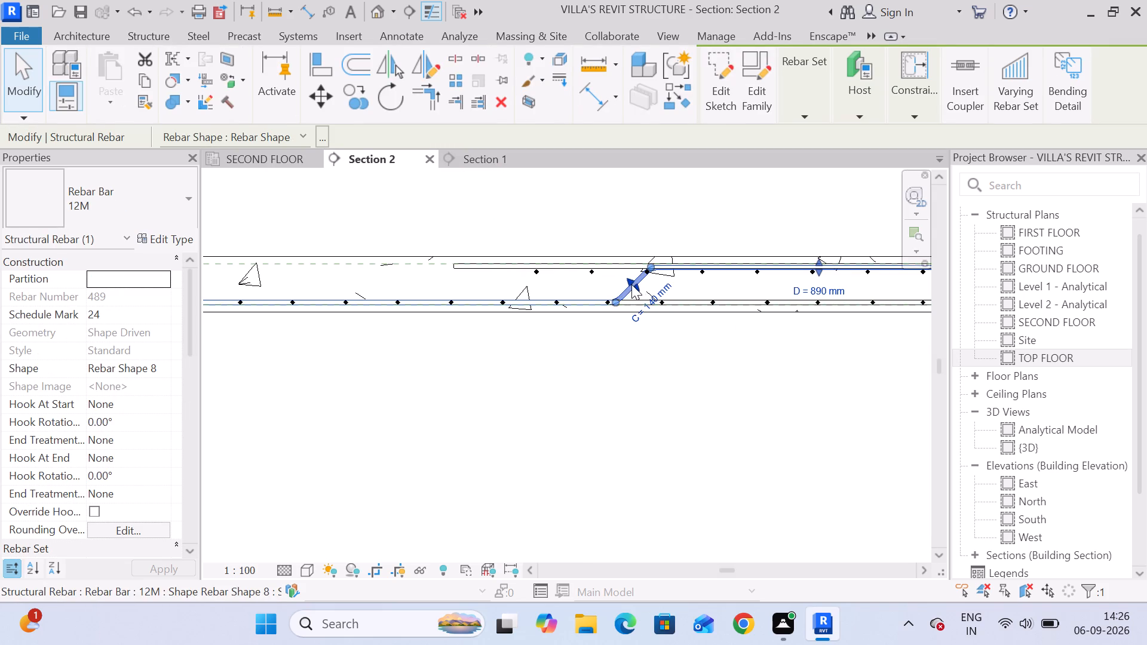
drag(628, 284, 577, 283)
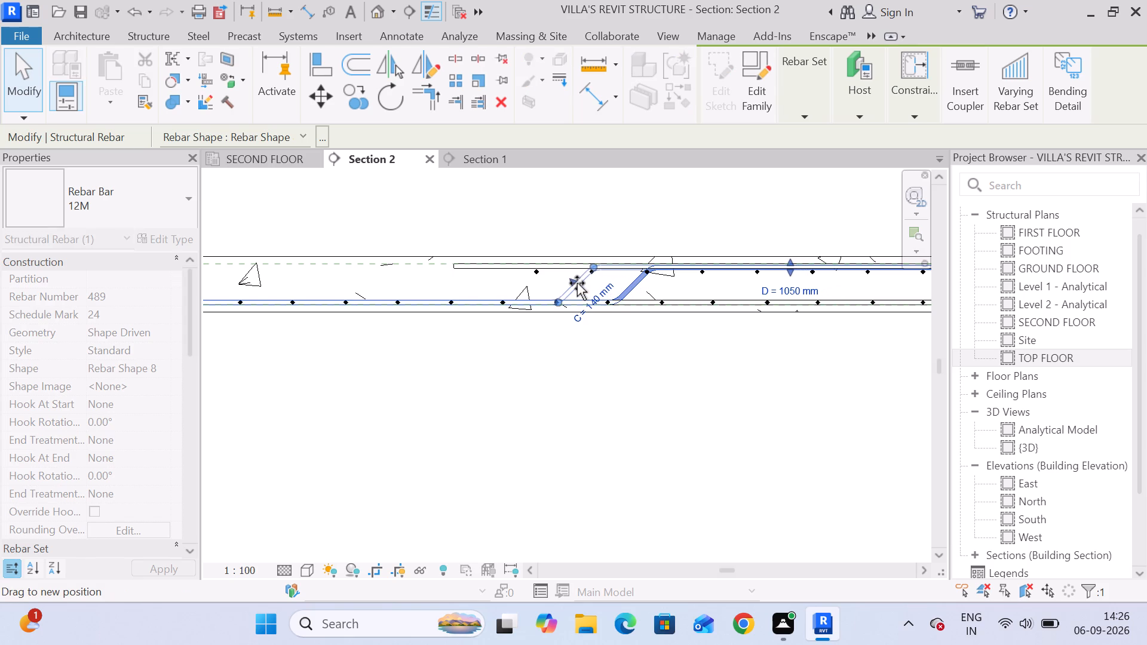
drag(577, 283, 525, 283)
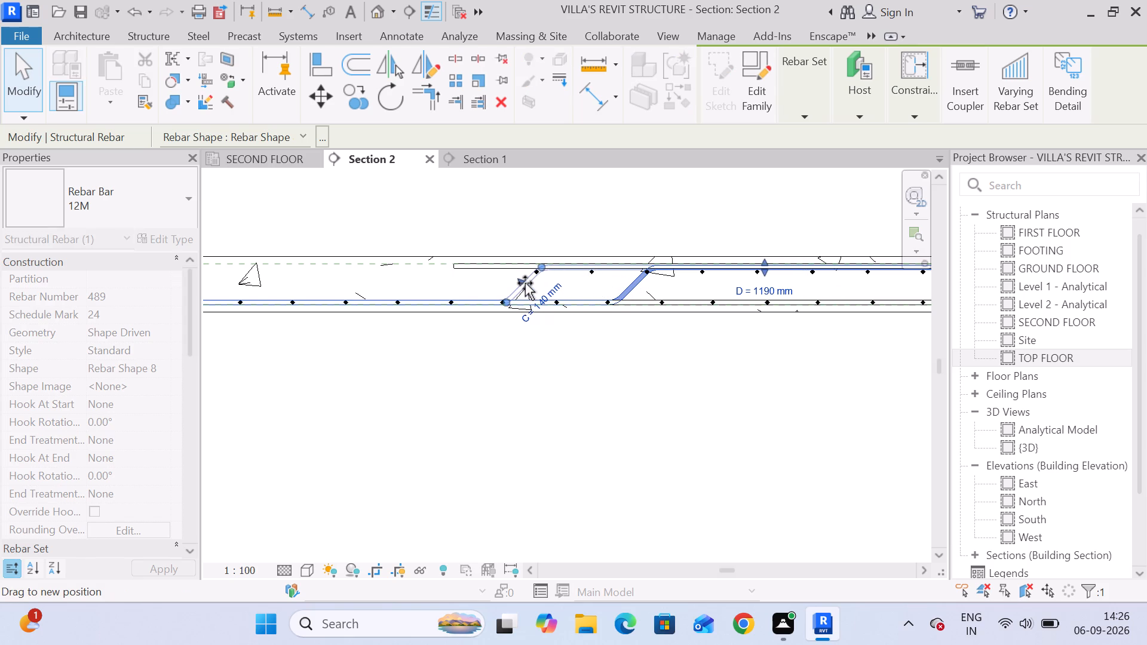
drag(525, 283, 520, 283)
Examine the bent 12M bar across the upper-row right panel in Section 2, comparing the crank positions at both ends.
scroll(514, 314, down, 5)
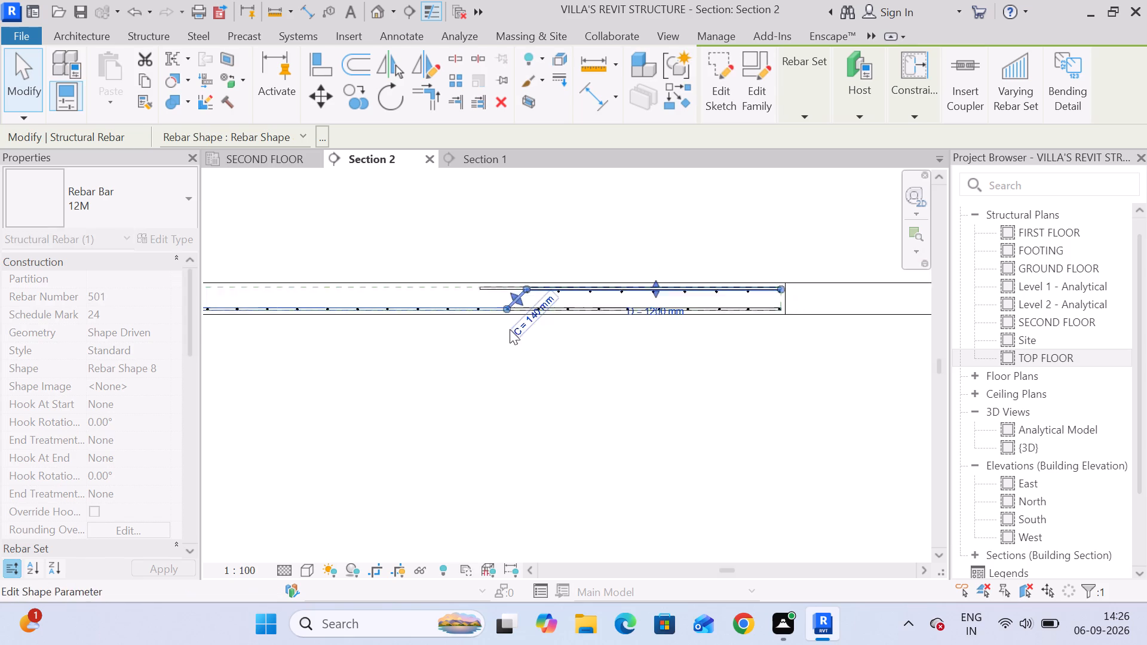
scroll(502, 337, down, 5)
middle_drag(421, 368, 585, 368)
middle_drag(483, 367, 740, 366)
scroll(522, 318, up, 4)
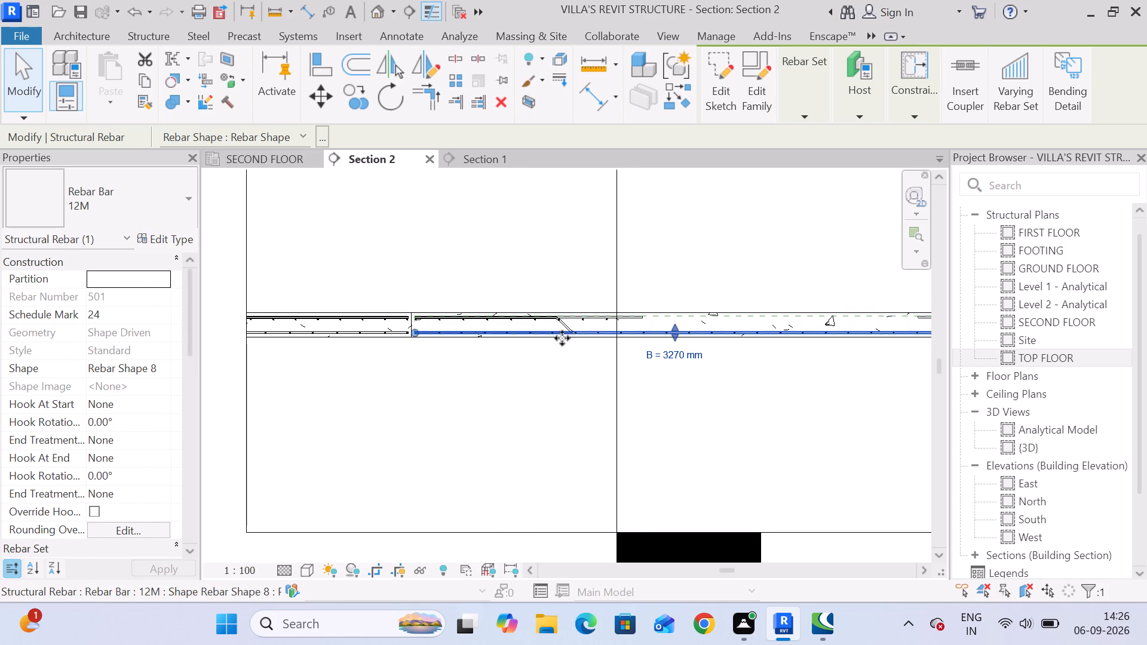
middle_drag(671, 356, 496, 356)
middle_drag(808, 334, 619, 351)
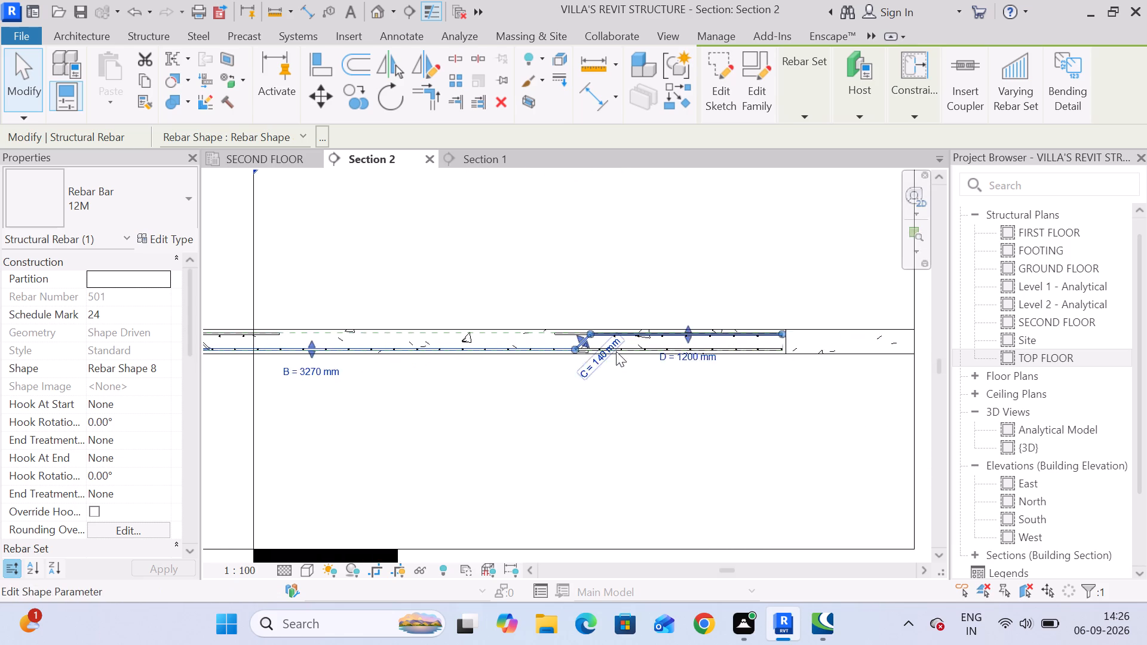
Shift the bent 12M bar's crank beside the unreinforced panel to shorten its top leg to about 1000 mm.
scroll(616, 348, up, 5)
drag(542, 334, 584, 334)
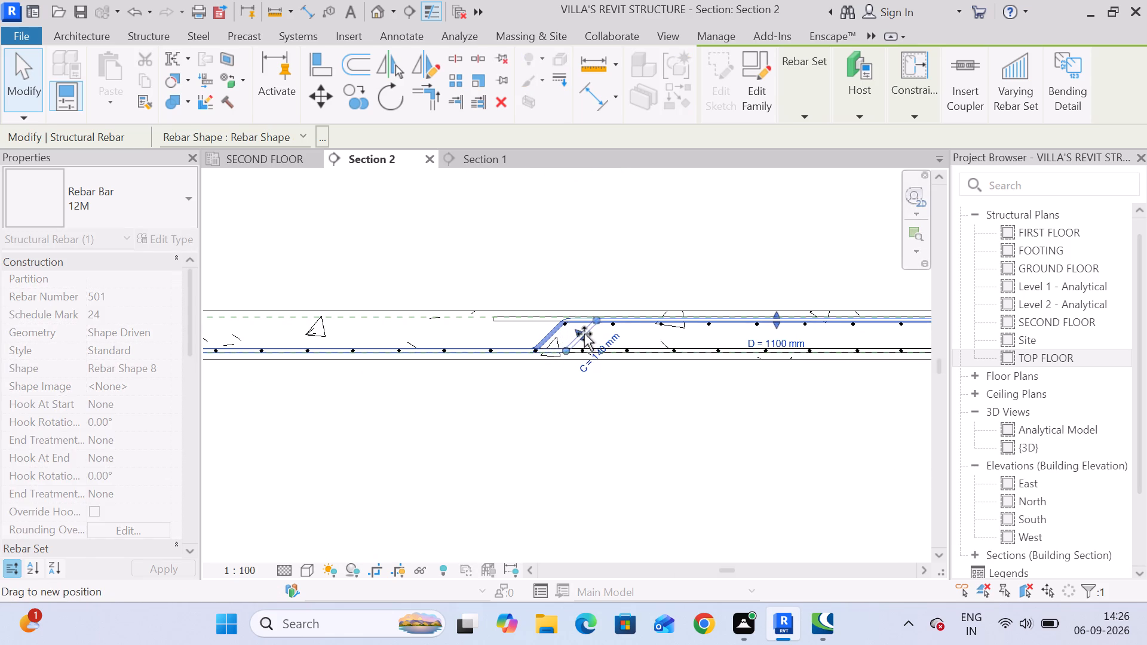
drag(584, 334, 608, 334)
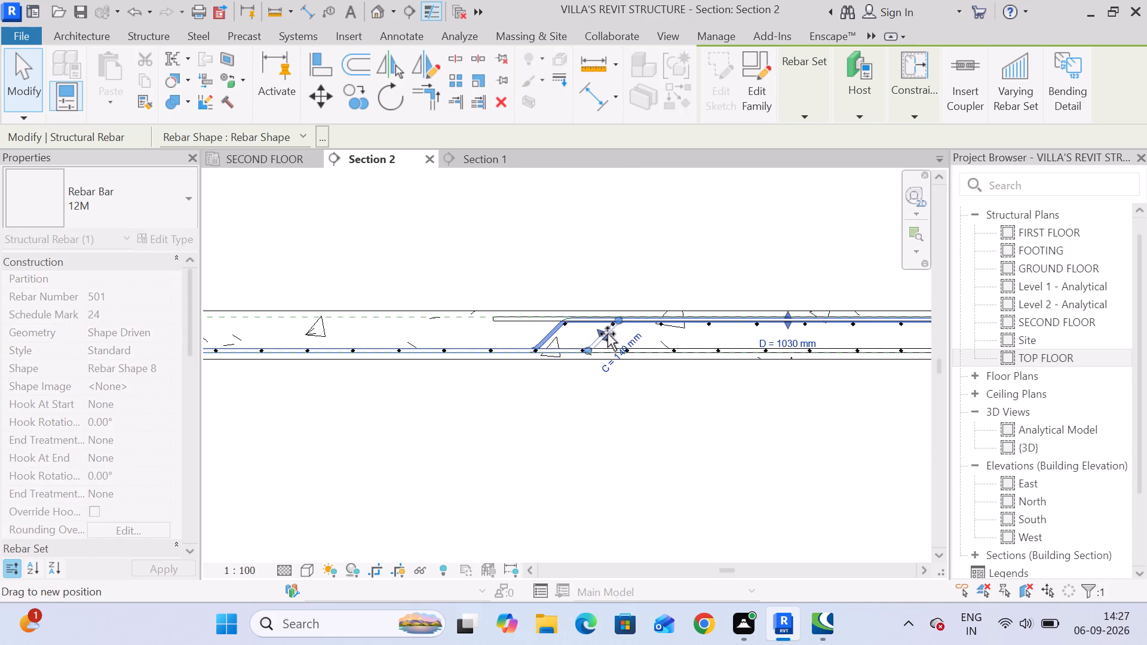
drag(608, 334, 617, 334)
Pull in the end of the 12M bar set under this shortened top leg so its last bar clears the bend.
click(552, 411)
click(568, 325)
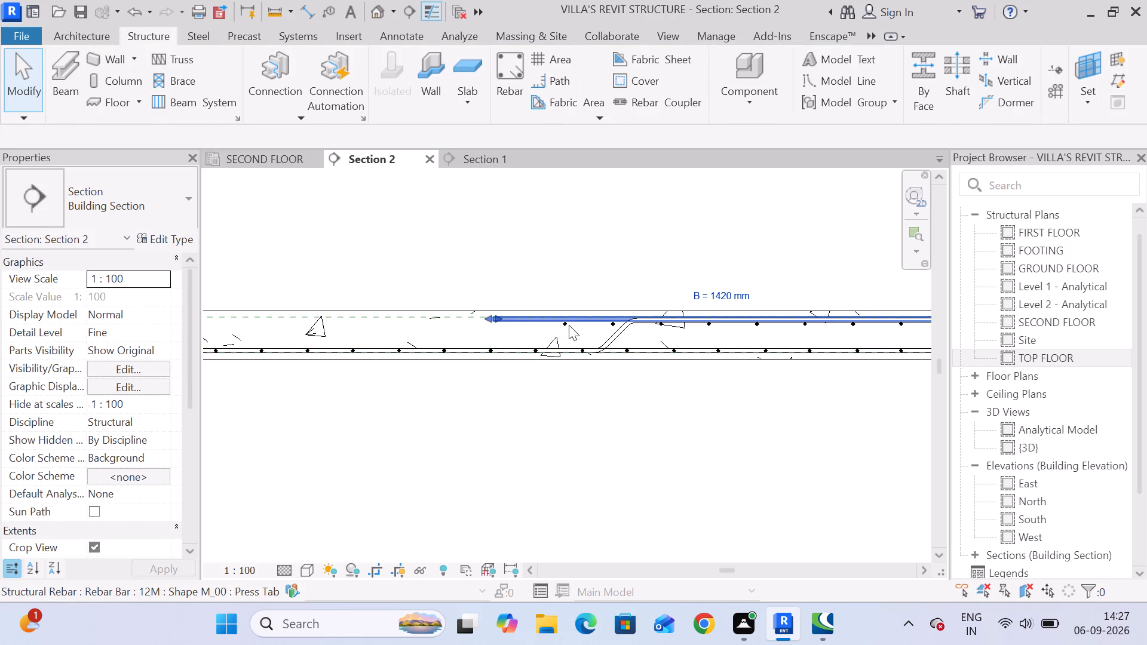
scroll(573, 325, up, 9)
click(465, 344)
click(539, 324)
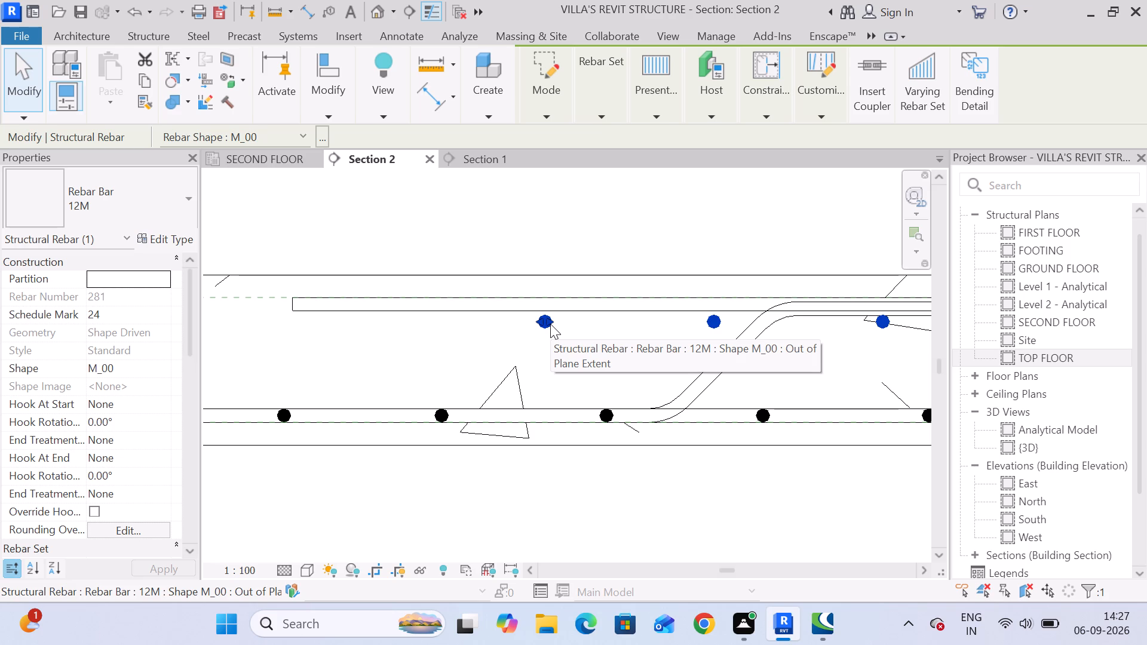
scroll(549, 324, down, 3)
middle_drag(588, 338, 544, 344)
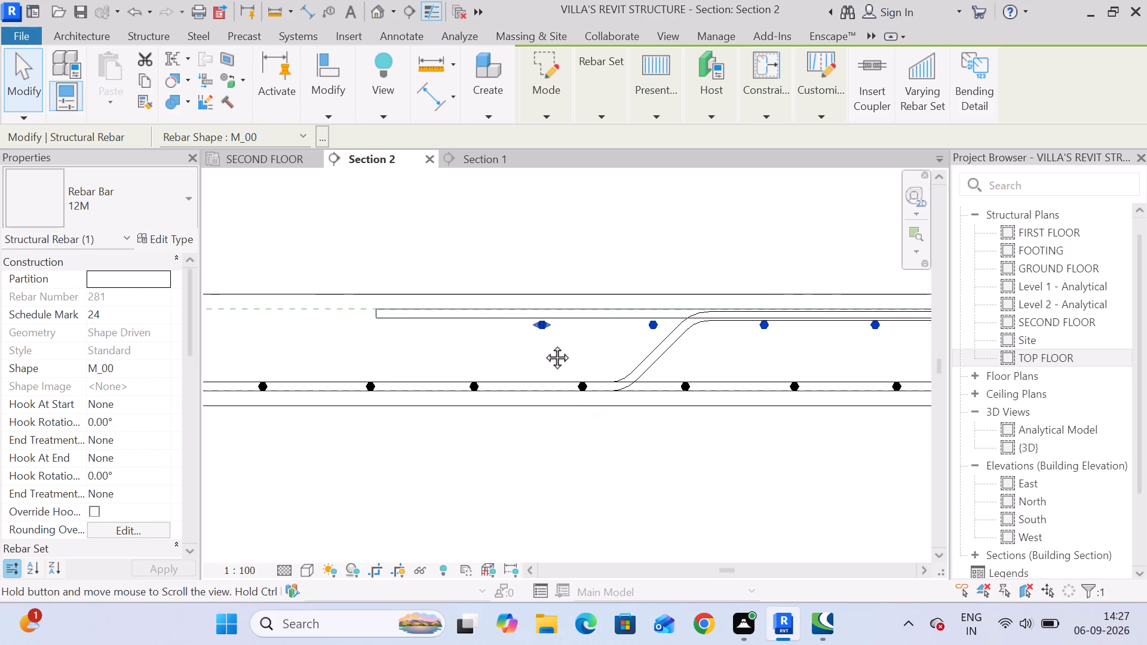
middle_drag(544, 344, 374, 342)
drag(333, 323, 450, 342)
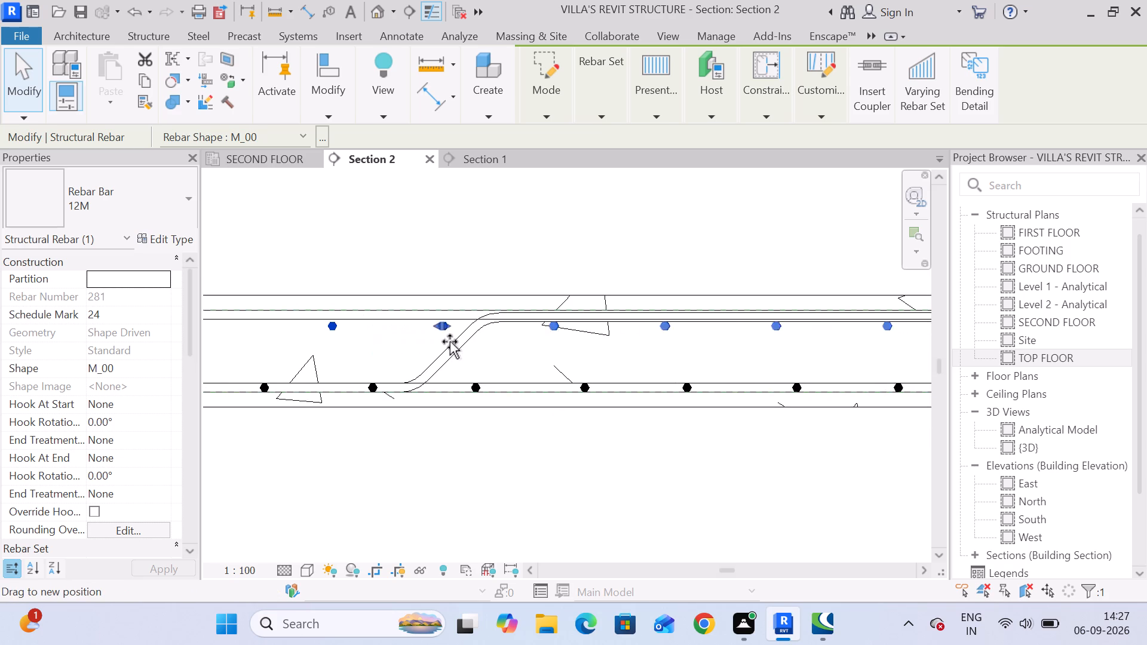
drag(450, 342, 490, 346)
scroll(482, 329, up, 11)
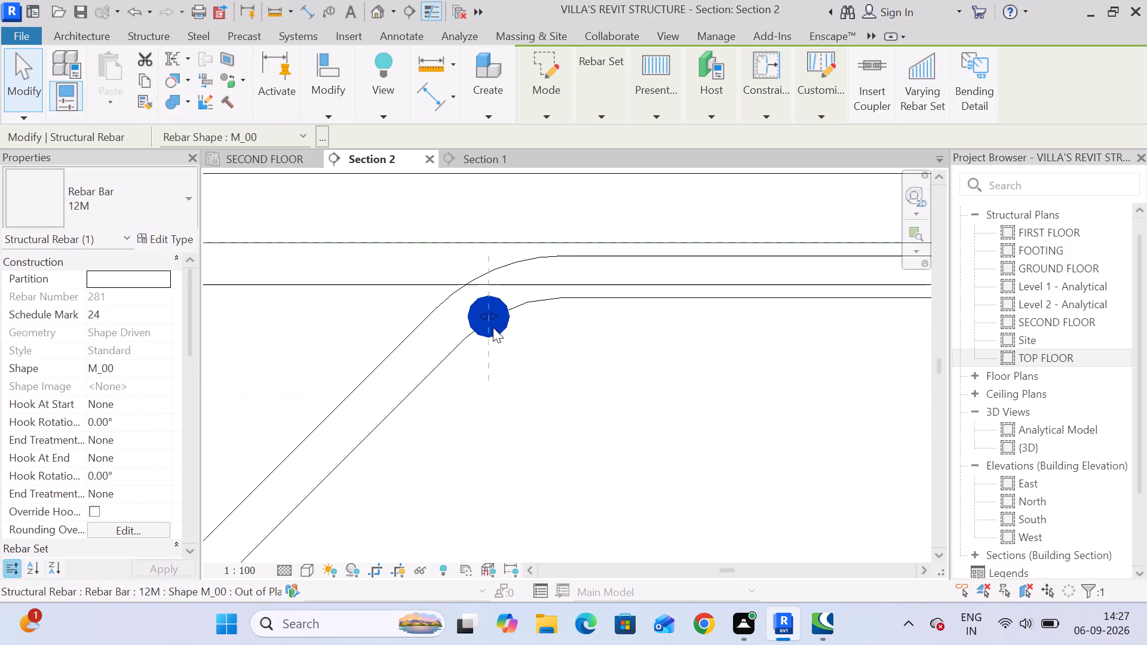
drag(496, 318, 527, 319)
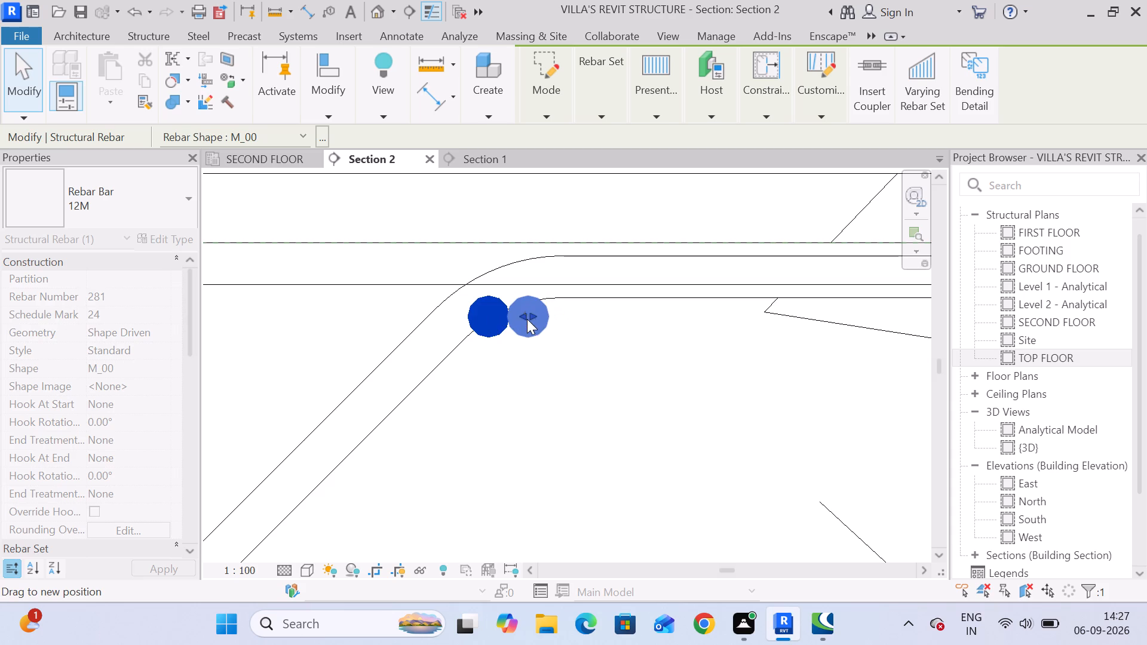
scroll(527, 319, down, 17)
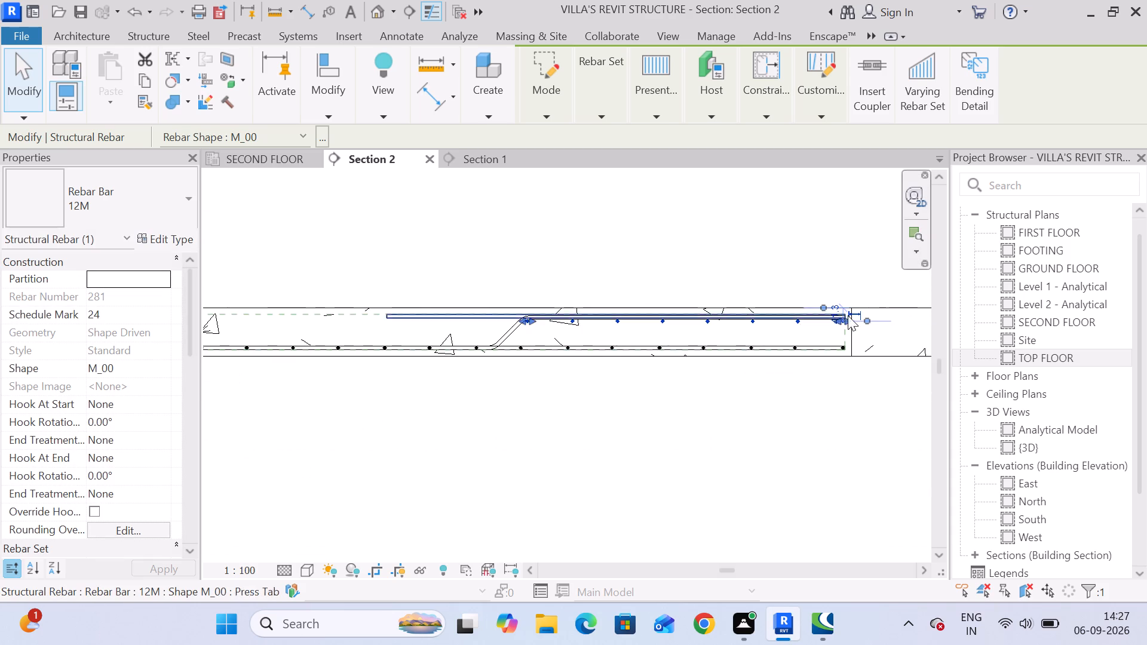
scroll(922, 297, up, 4)
scroll(837, 322, up, 5)
scroll(744, 338, up, 10)
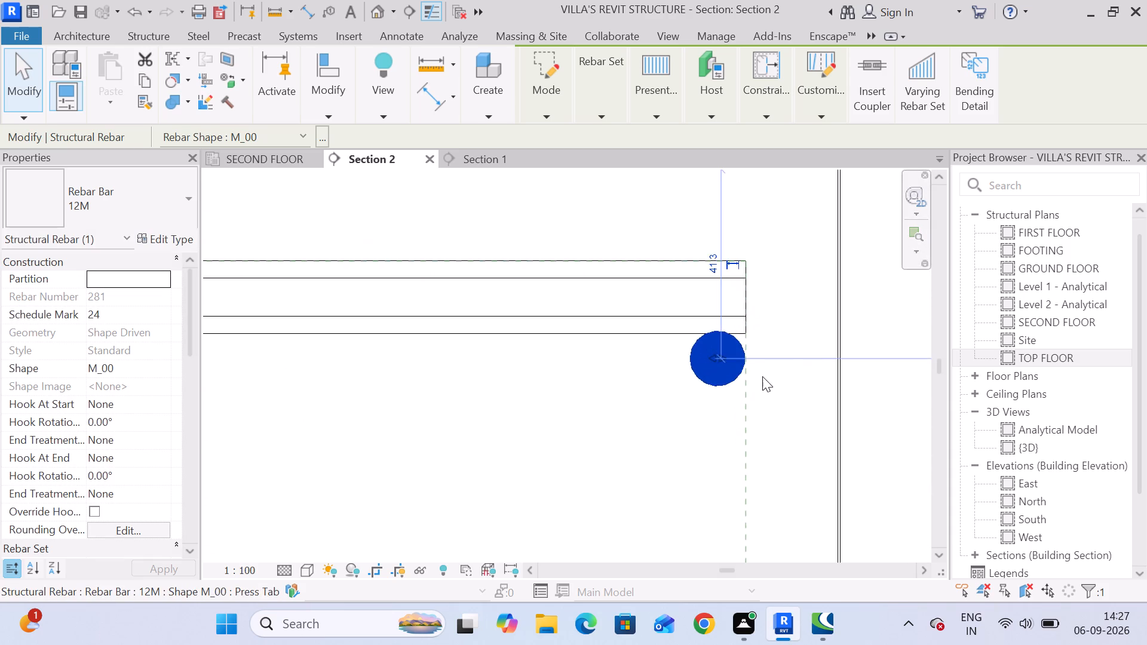
scroll(762, 377, down, 20)
click(594, 454)
Shorten the straight 12M top bar at this end of the panel to 1160 mm.
middle_drag(405, 414, 612, 370)
click(608, 319)
drag(550, 318, 596, 315)
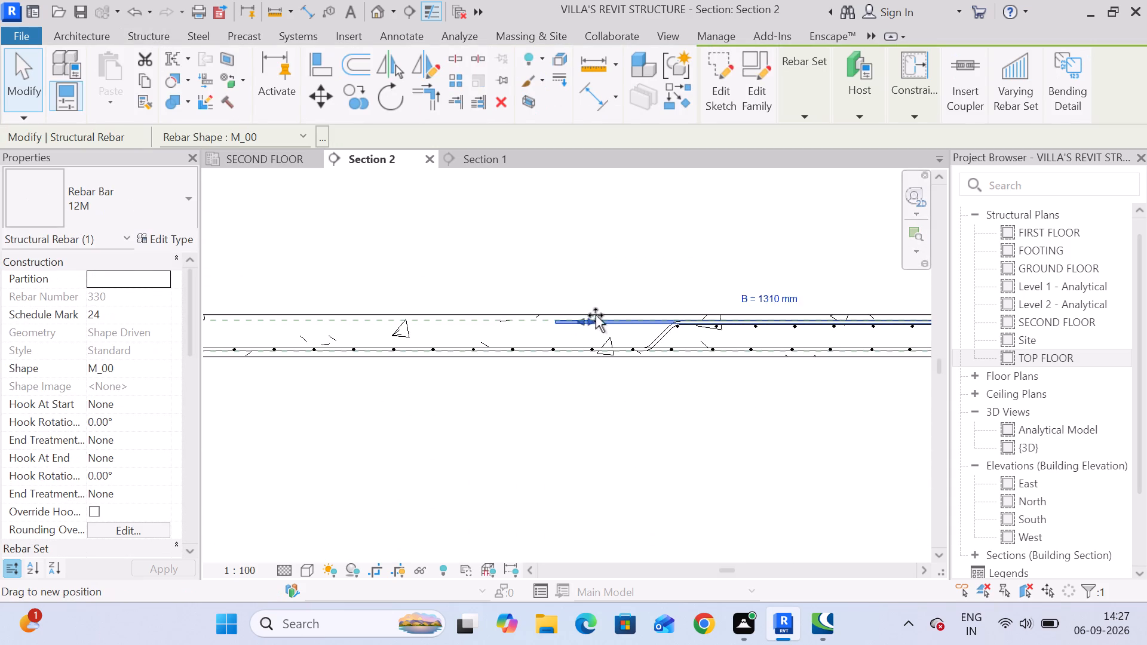
drag(596, 315, 629, 322)
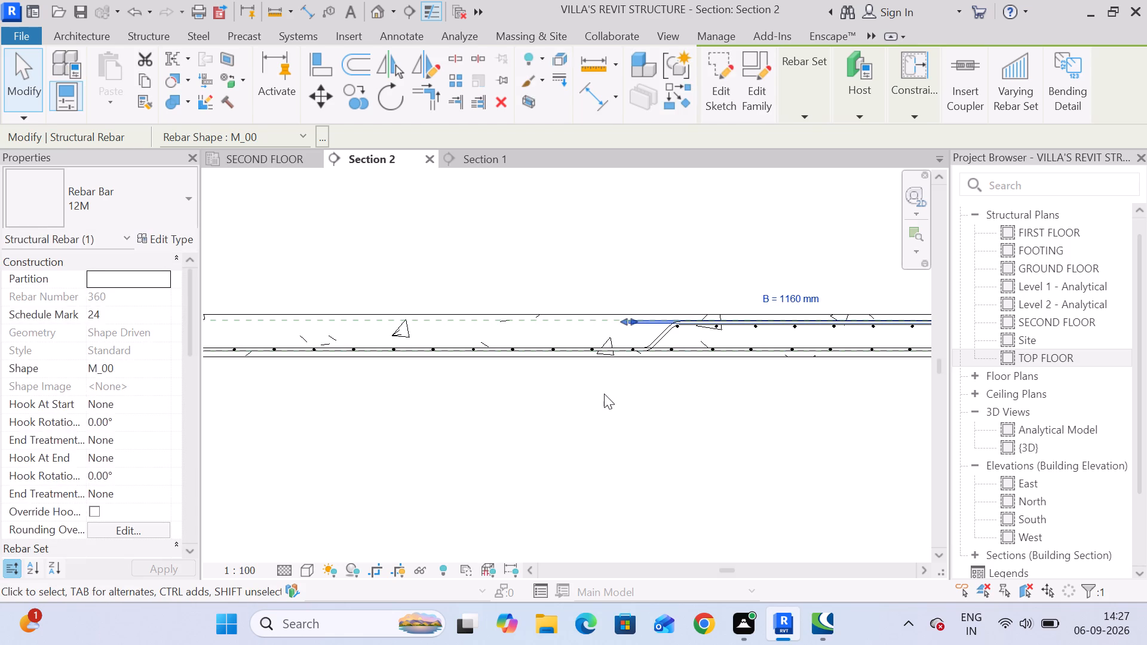
click(604, 394)
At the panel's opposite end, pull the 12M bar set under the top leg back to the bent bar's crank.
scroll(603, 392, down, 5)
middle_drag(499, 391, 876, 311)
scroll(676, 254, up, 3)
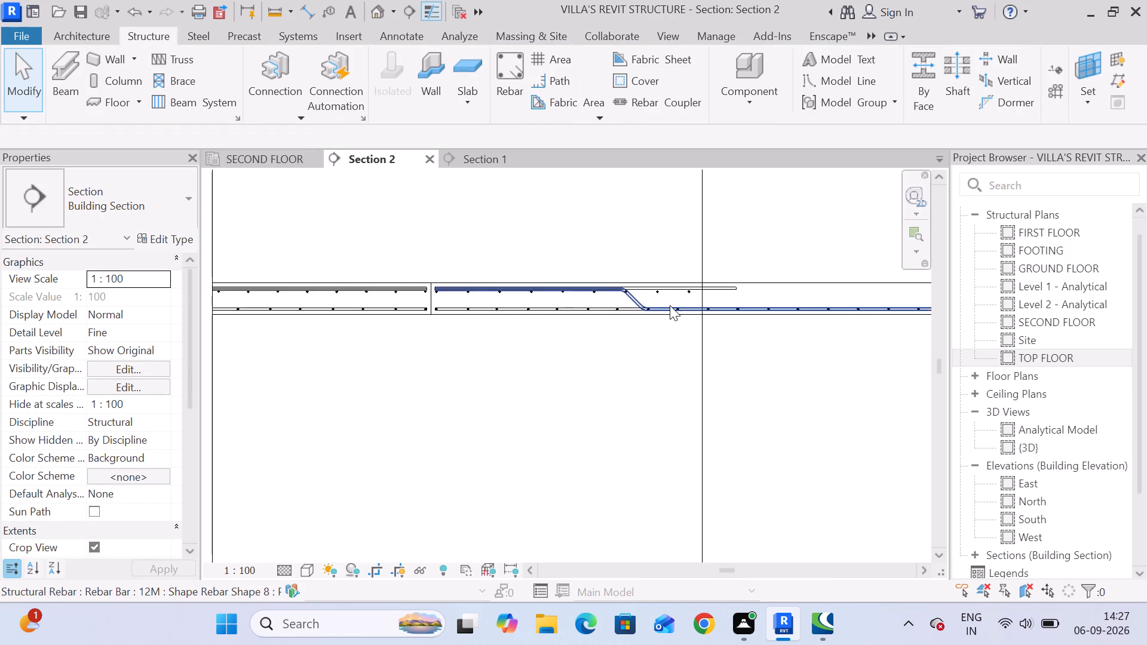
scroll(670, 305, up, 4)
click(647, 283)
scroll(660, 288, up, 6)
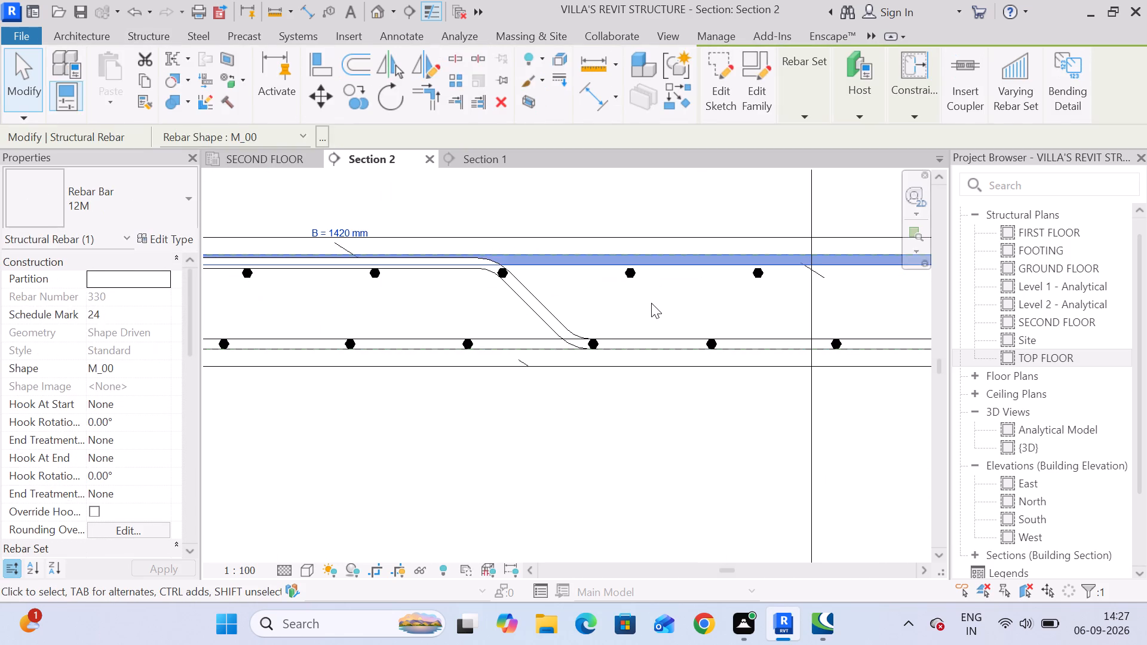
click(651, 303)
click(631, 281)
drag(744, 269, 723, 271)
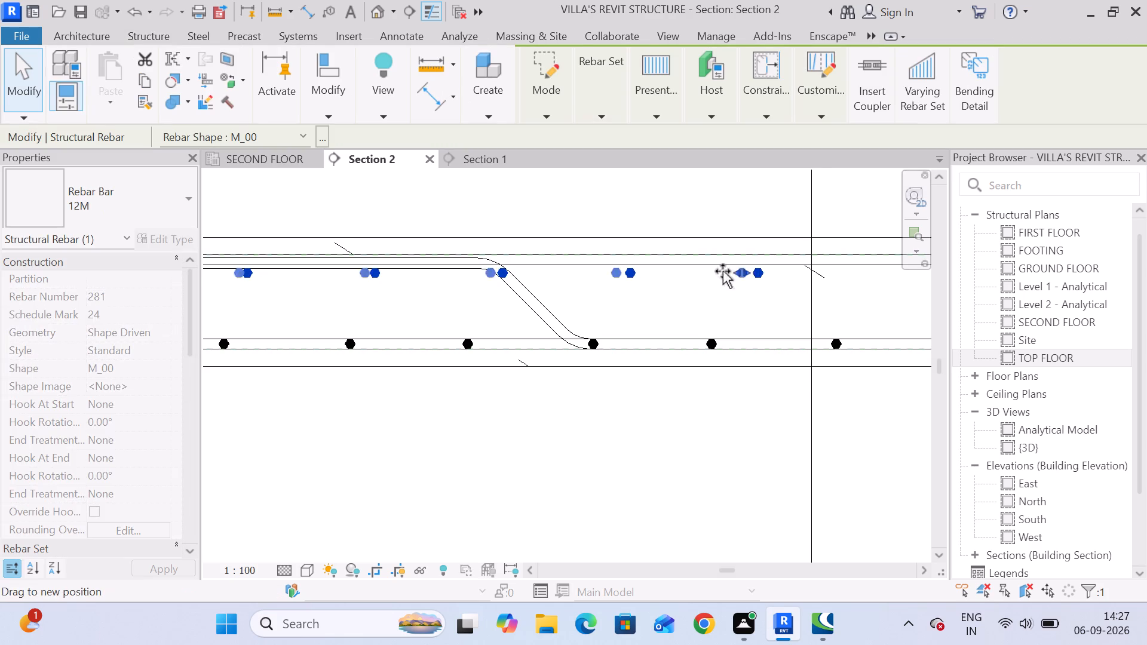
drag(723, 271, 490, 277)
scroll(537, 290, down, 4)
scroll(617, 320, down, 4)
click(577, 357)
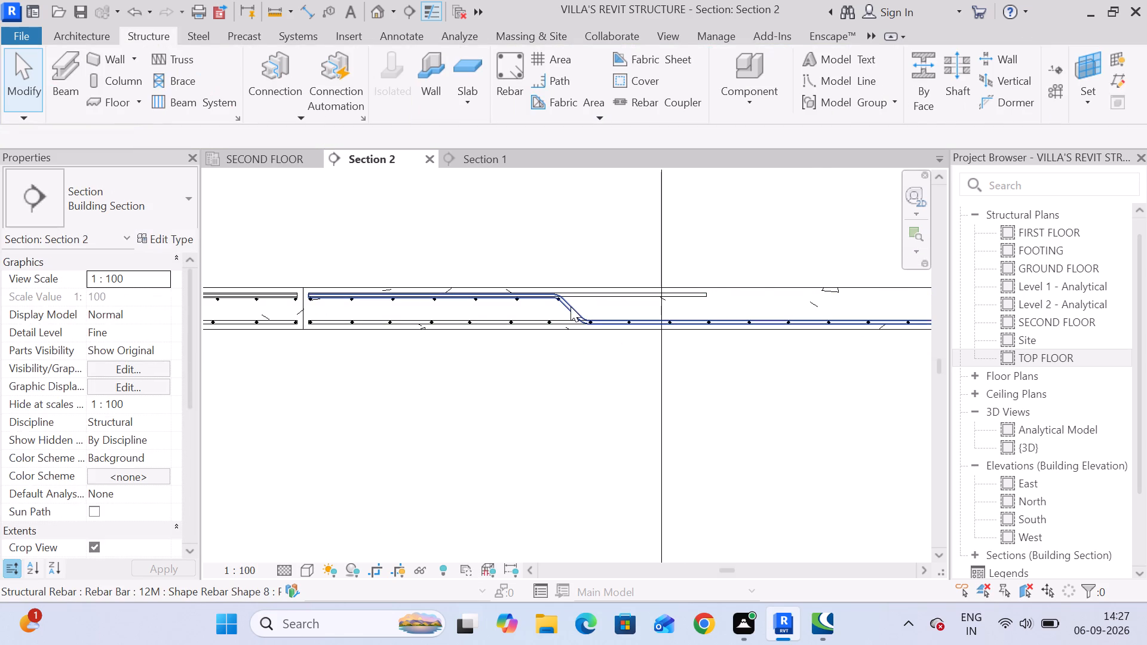
Move the bent 12M bar's crank at this opposite end to give a top leg of about 1000 mm.
click(571, 306)
scroll(575, 305, up, 5)
drag(575, 311, 619, 311)
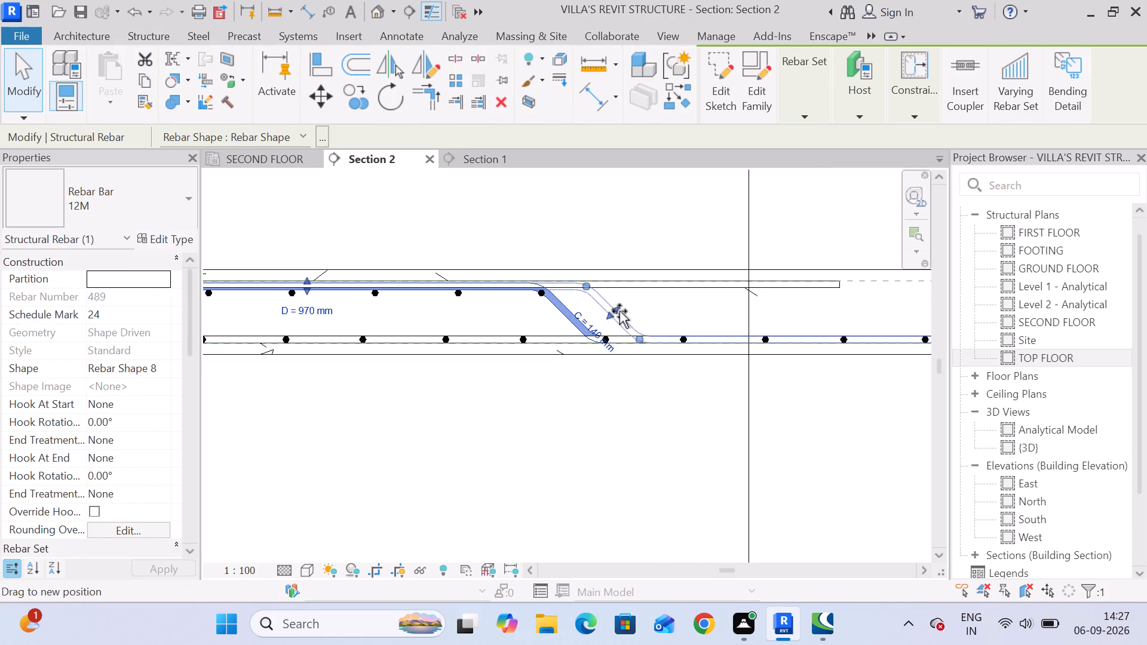
drag(619, 311, 630, 311)
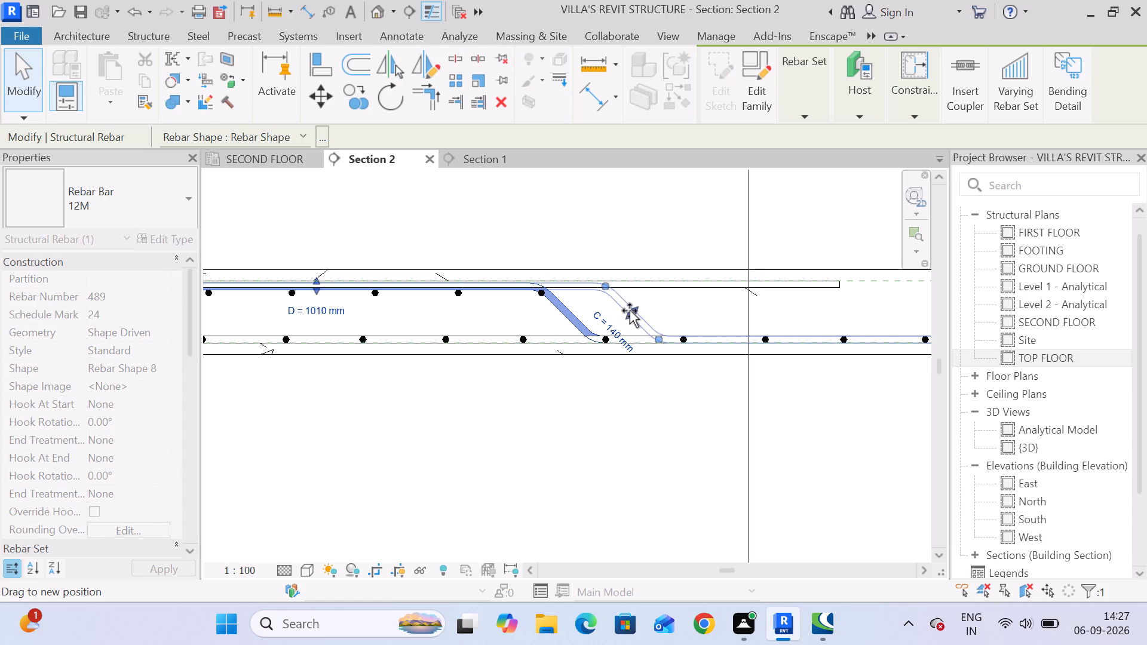
drag(630, 311, 627, 311)
click(493, 309)
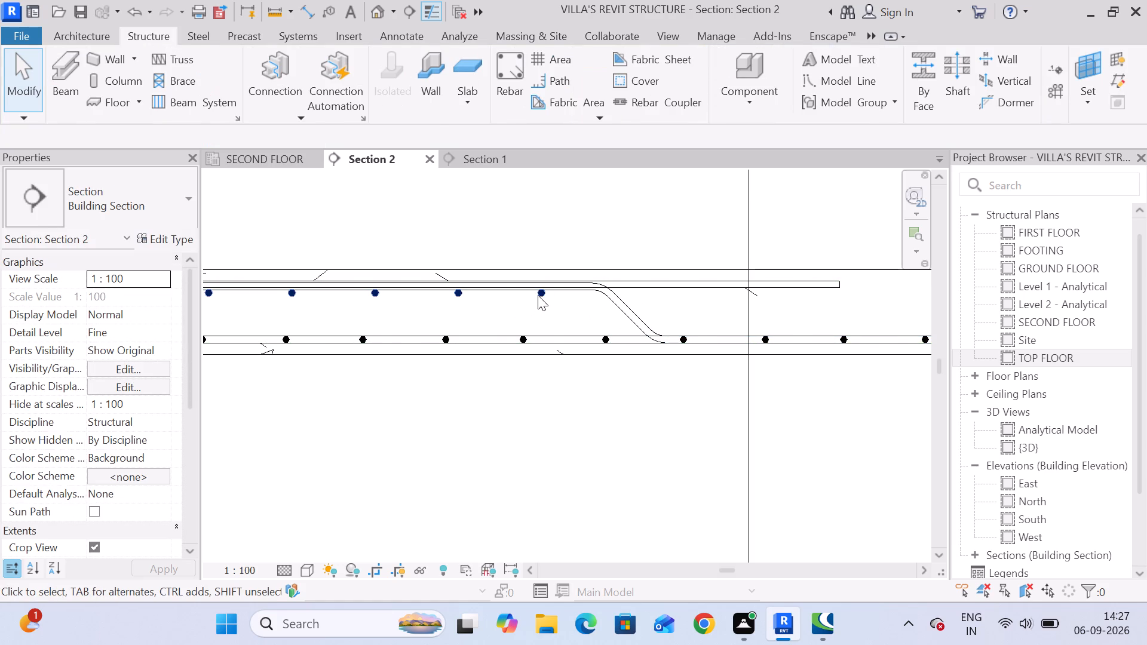
Extend the 12M bar set under this top leg so its last bar sits at the start of the bend.
click(538, 295)
drag(541, 295, 592, 293)
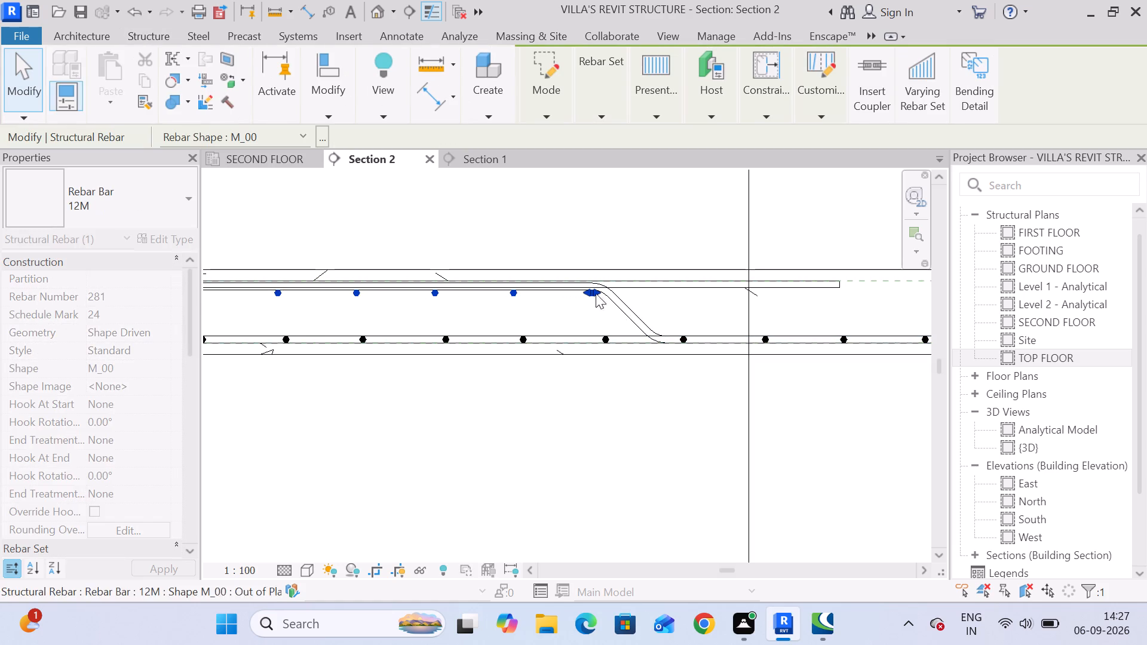
Shorten the straight 12M top bar over this crank to about 1190 mm.
click(729, 287)
drag(834, 284, 706, 284)
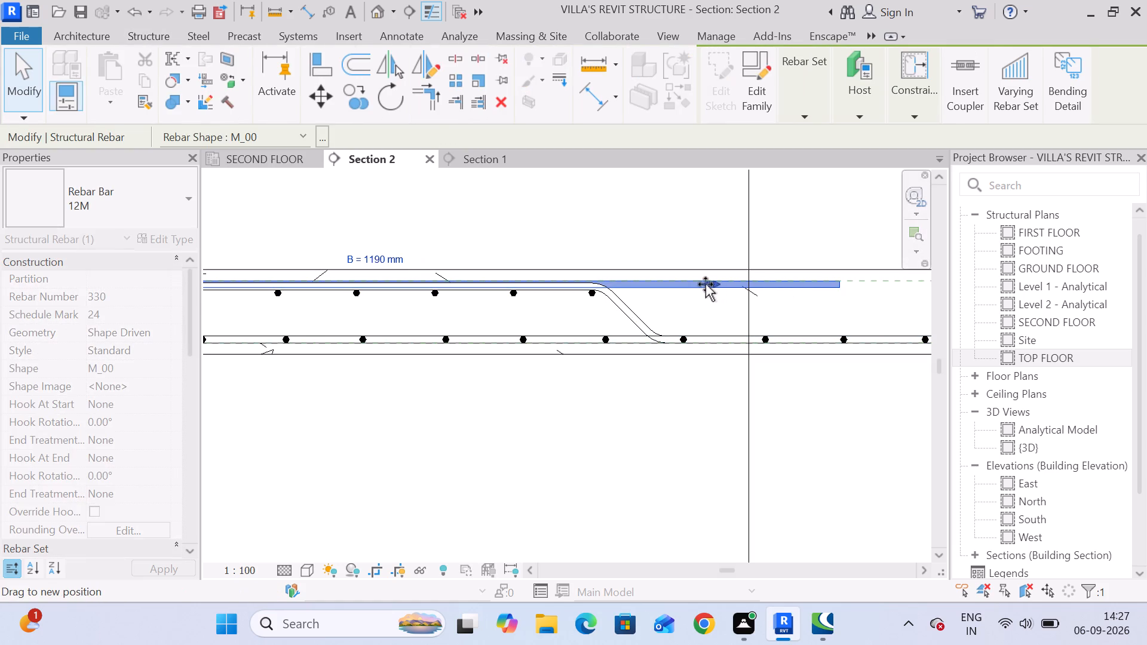
drag(706, 284, 709, 284)
click(700, 420)
Examine the full length of the slab in Section 2, comparing the cranks and top bars at both panel ends.
scroll(723, 403, down, 5)
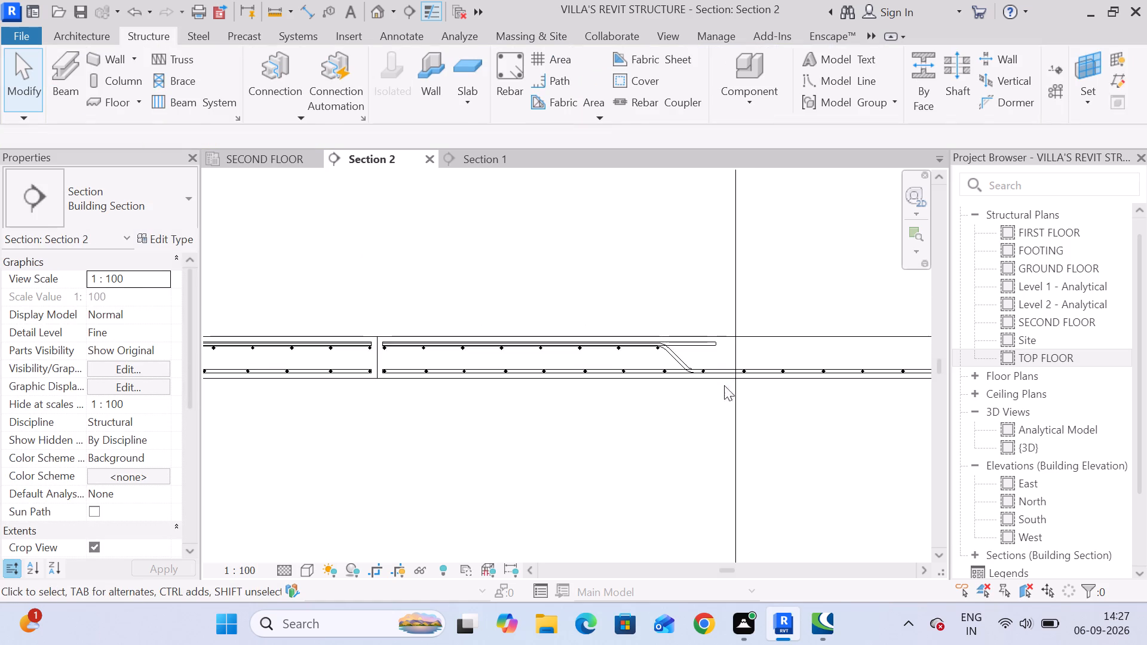
middle_drag(759, 381, 587, 324)
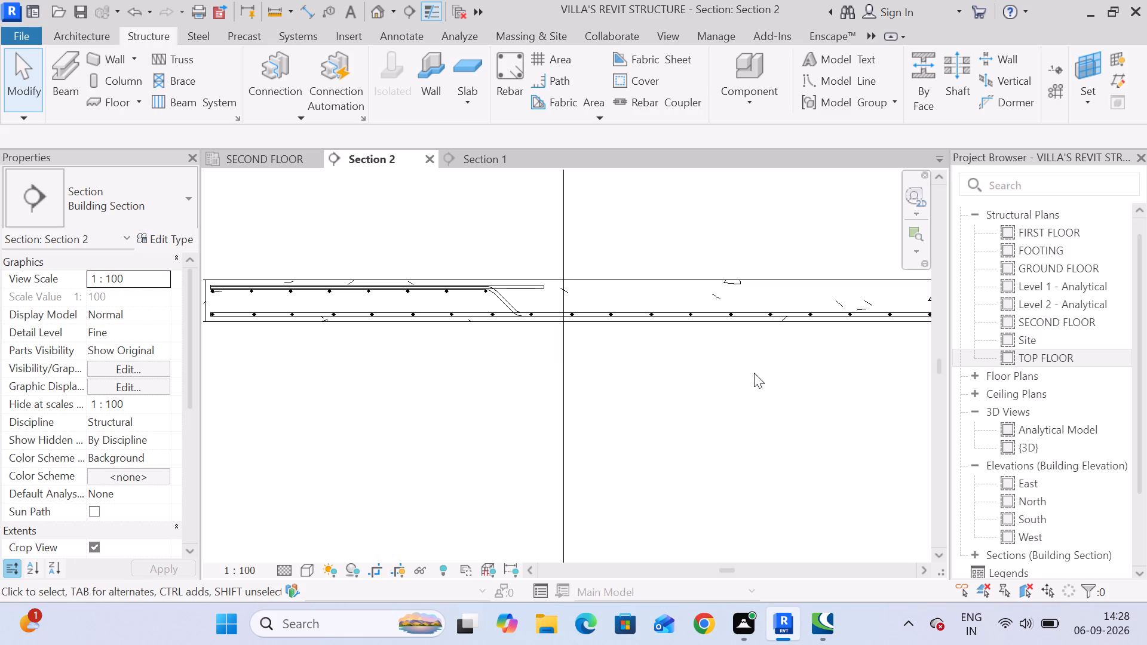
scroll(868, 324, down, 6)
middle_drag(841, 336, 510, 334)
scroll(518, 332, down, 2)
middle_drag(632, 348, 590, 339)
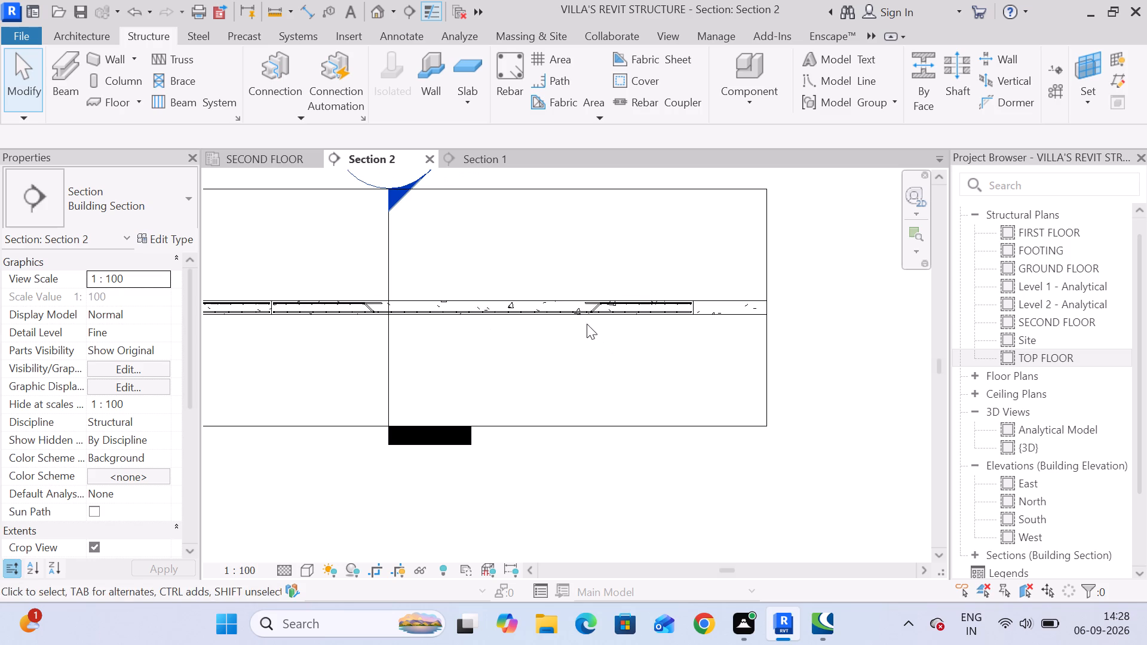
scroll(600, 297, up, 4)
scroll(645, 330, down, 3)
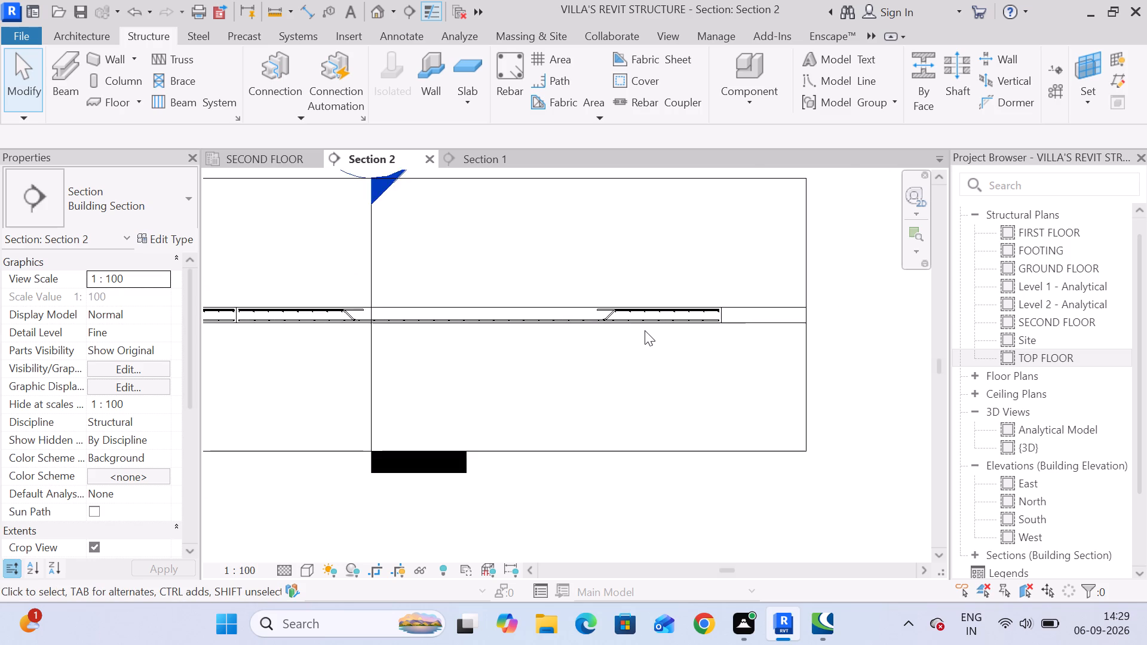
scroll(645, 330, down, 5)
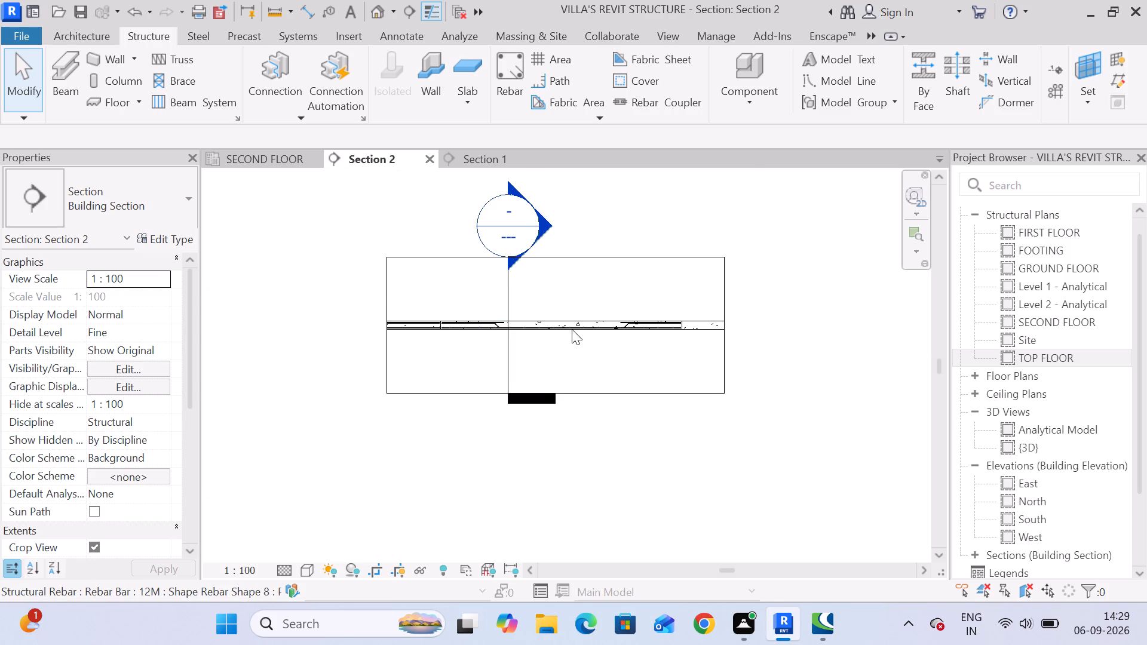
scroll(572, 329, up, 2)
Return to the SECOND FLOOR plan and view the overall layout of reinforced and unreinforced panels.
click(246, 161)
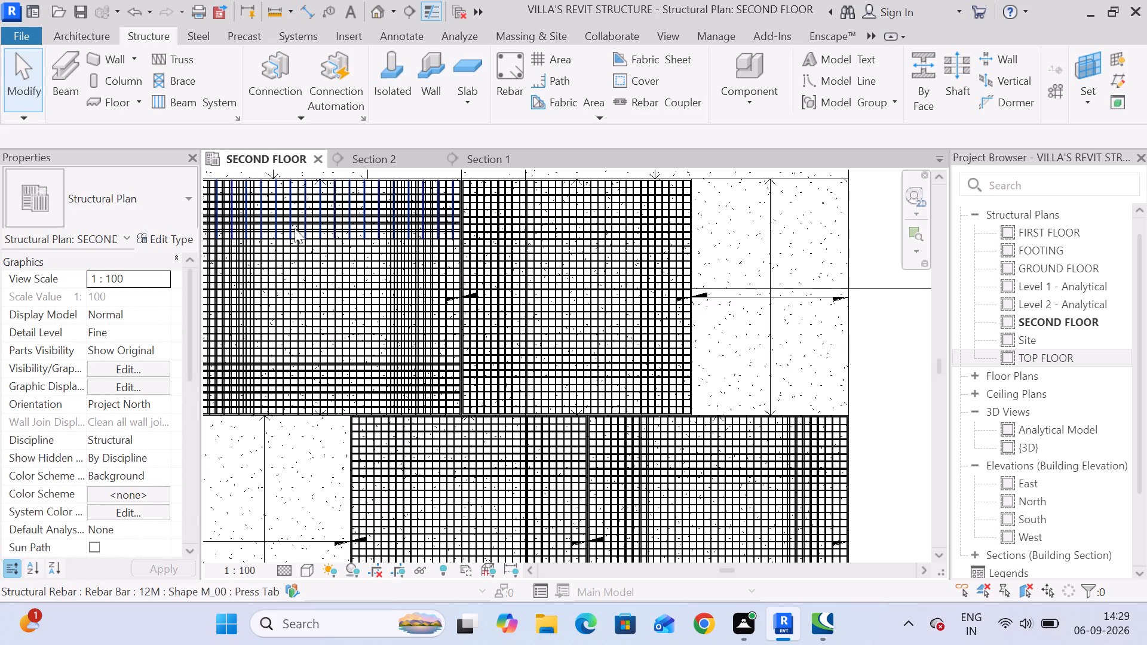
scroll(483, 336, down, 9)
click(756, 365)
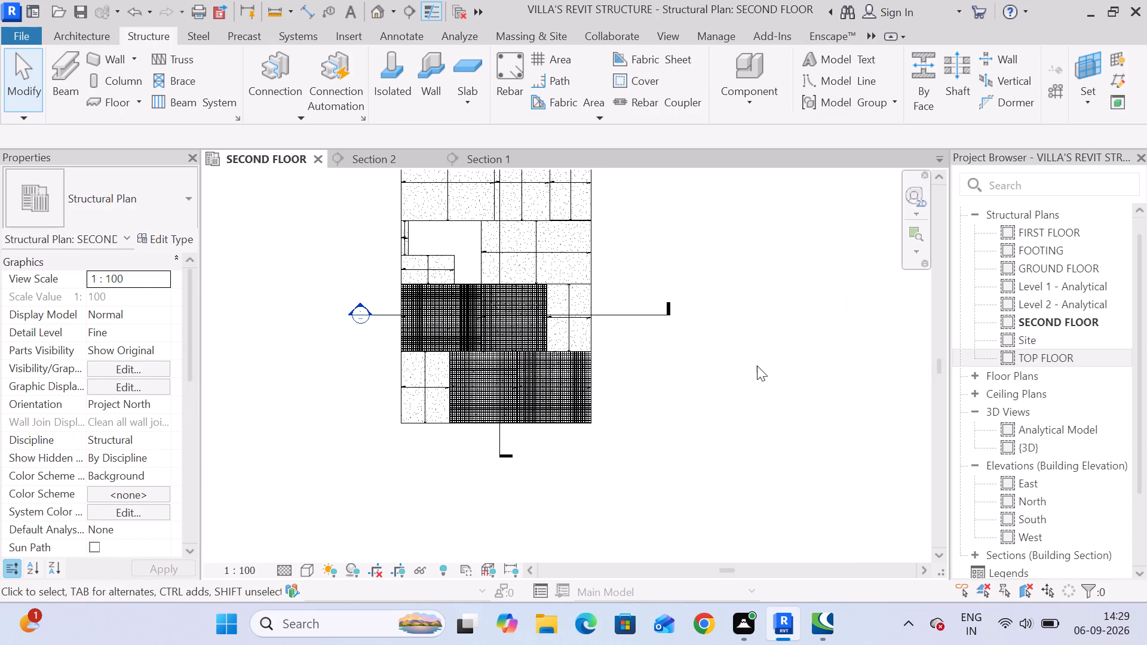
middle_drag(677, 370, 683, 465)
middle_drag(691, 465, 691, 453)
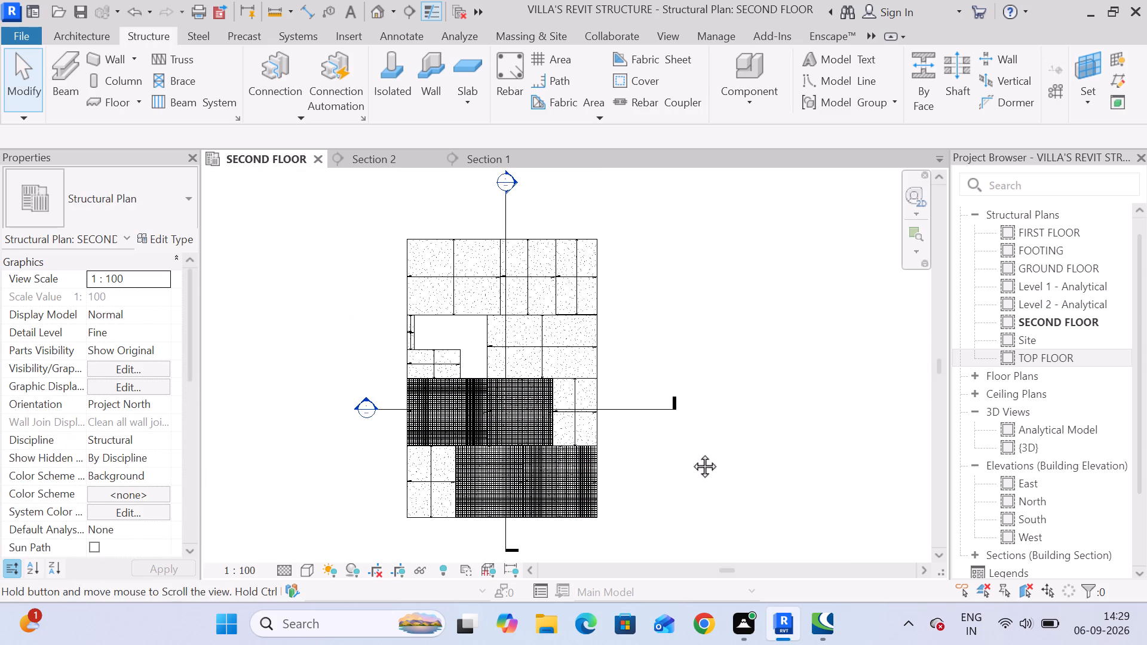
middle_drag(691, 453, 691, 351)
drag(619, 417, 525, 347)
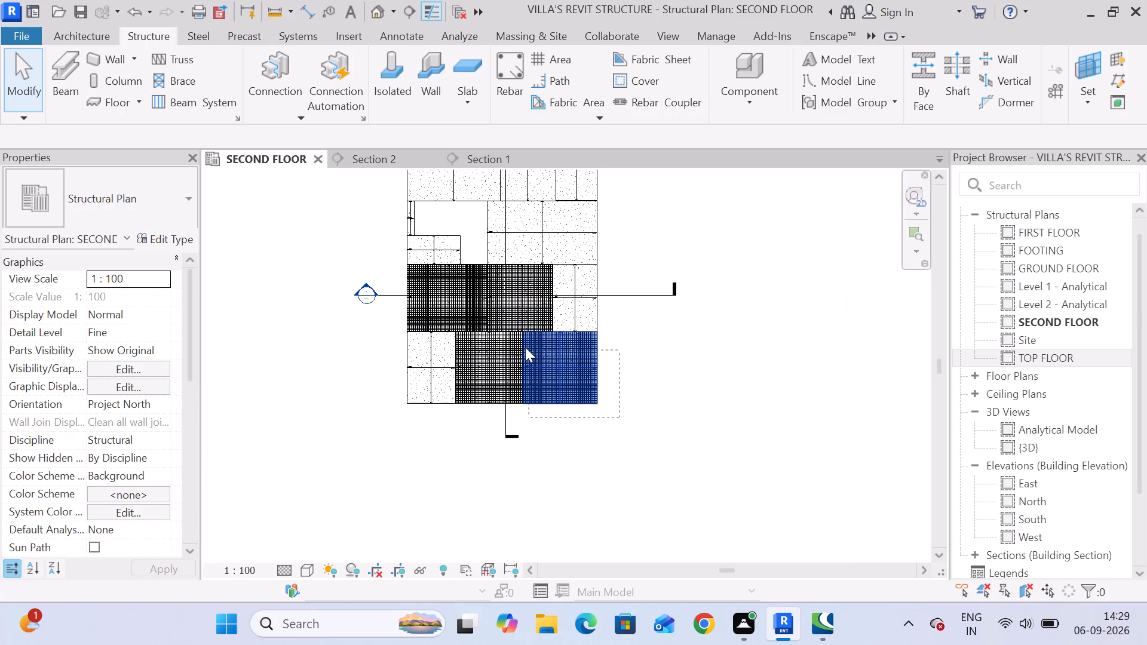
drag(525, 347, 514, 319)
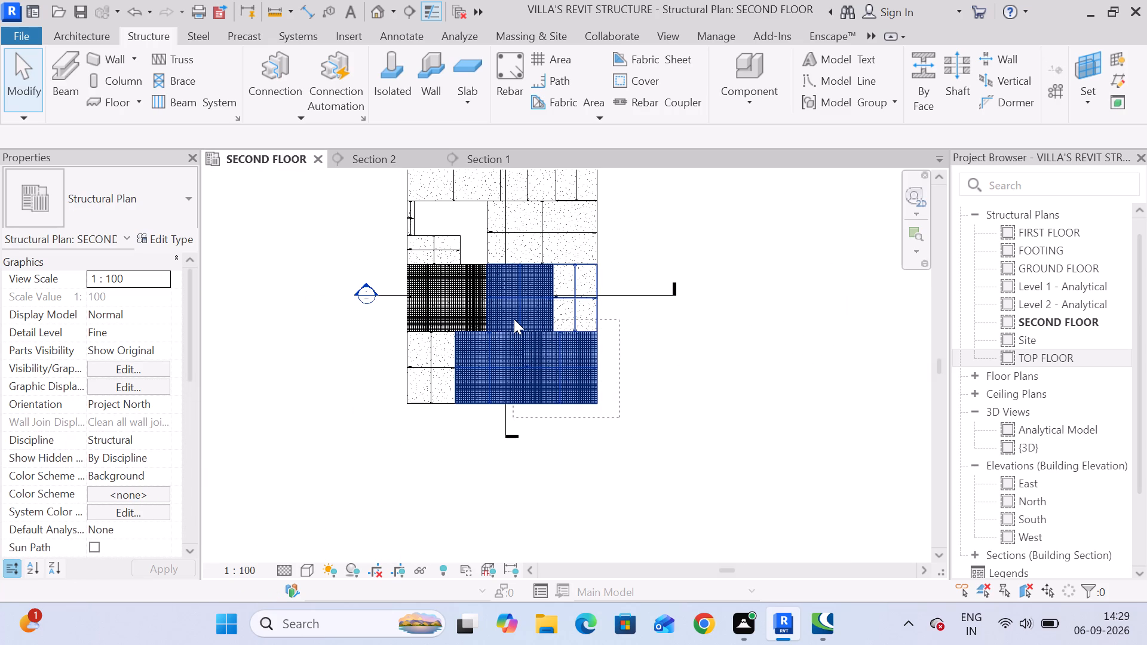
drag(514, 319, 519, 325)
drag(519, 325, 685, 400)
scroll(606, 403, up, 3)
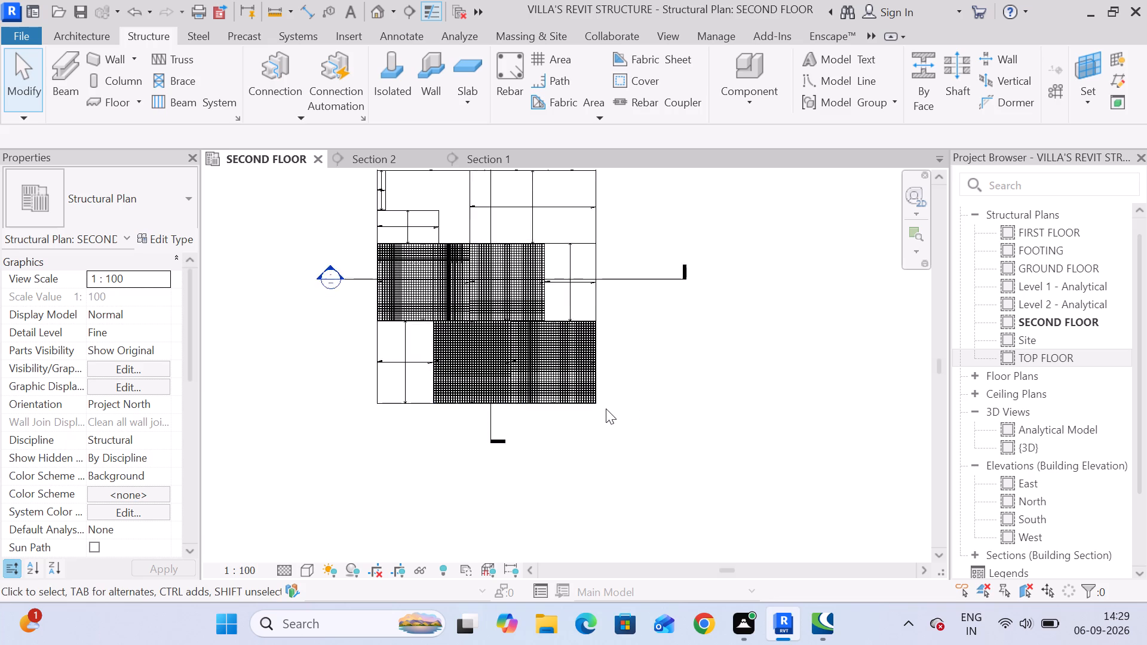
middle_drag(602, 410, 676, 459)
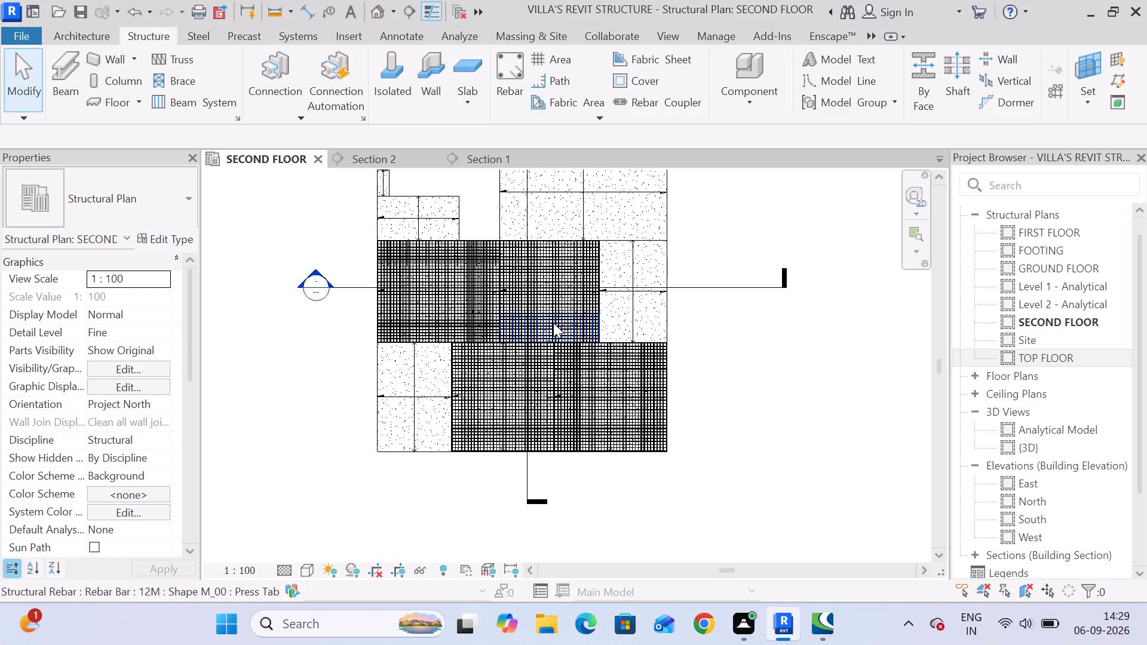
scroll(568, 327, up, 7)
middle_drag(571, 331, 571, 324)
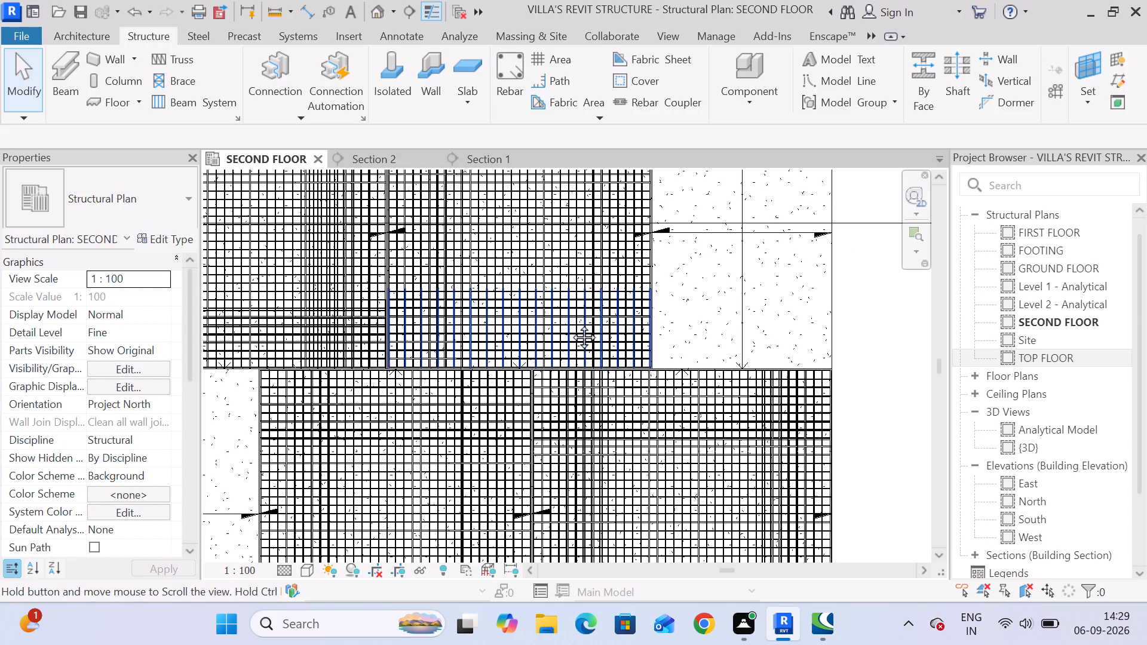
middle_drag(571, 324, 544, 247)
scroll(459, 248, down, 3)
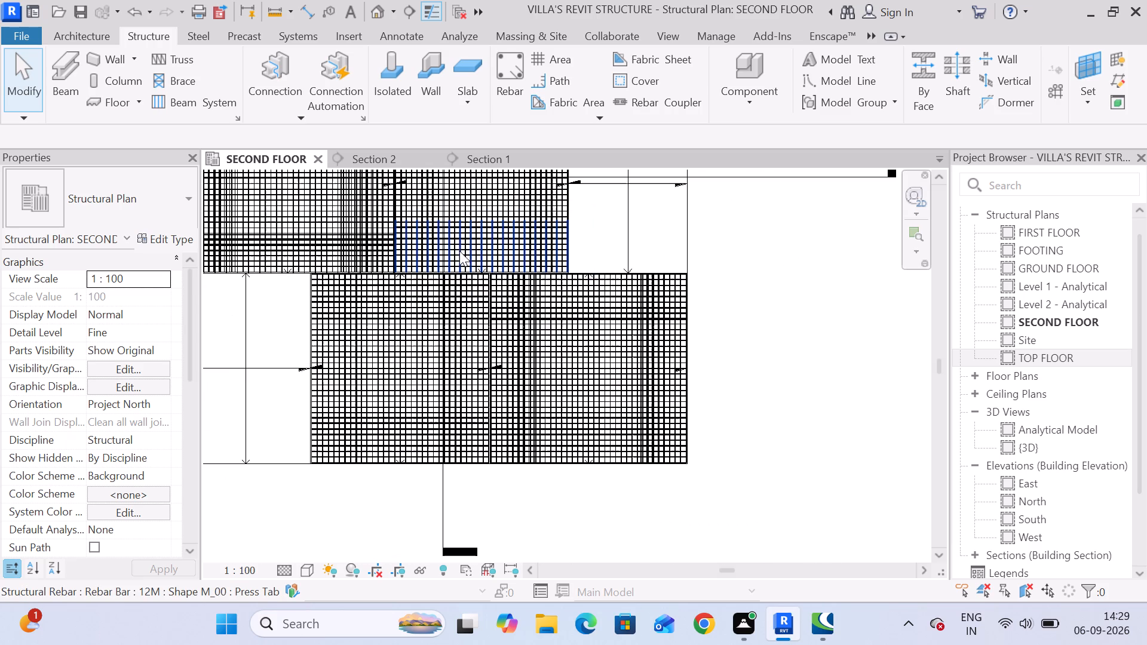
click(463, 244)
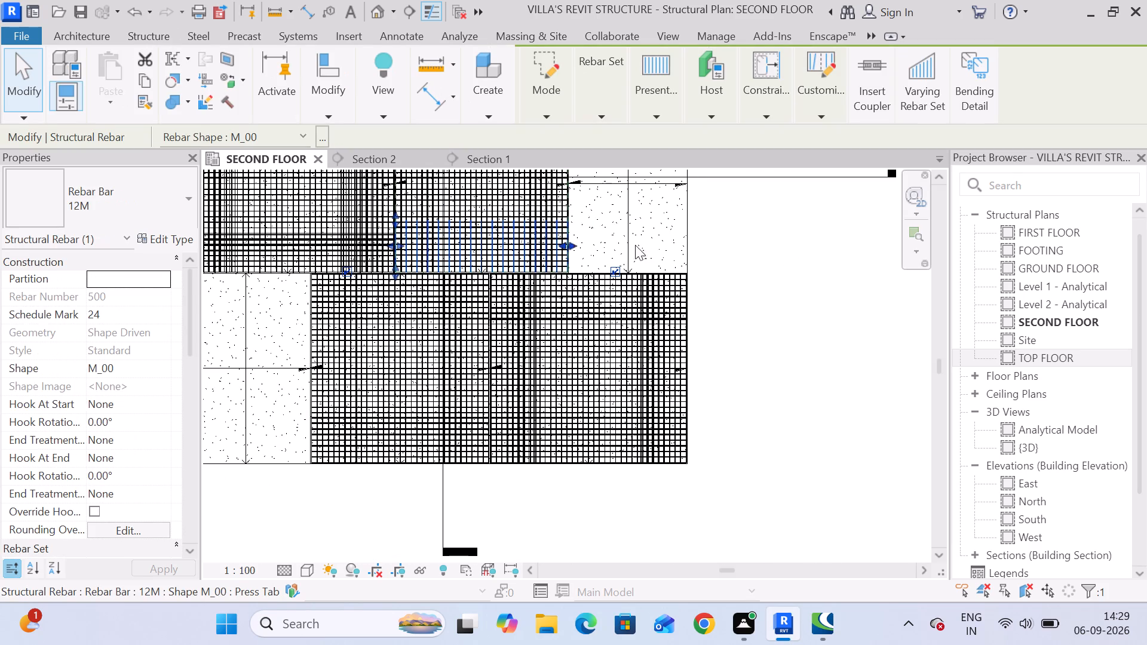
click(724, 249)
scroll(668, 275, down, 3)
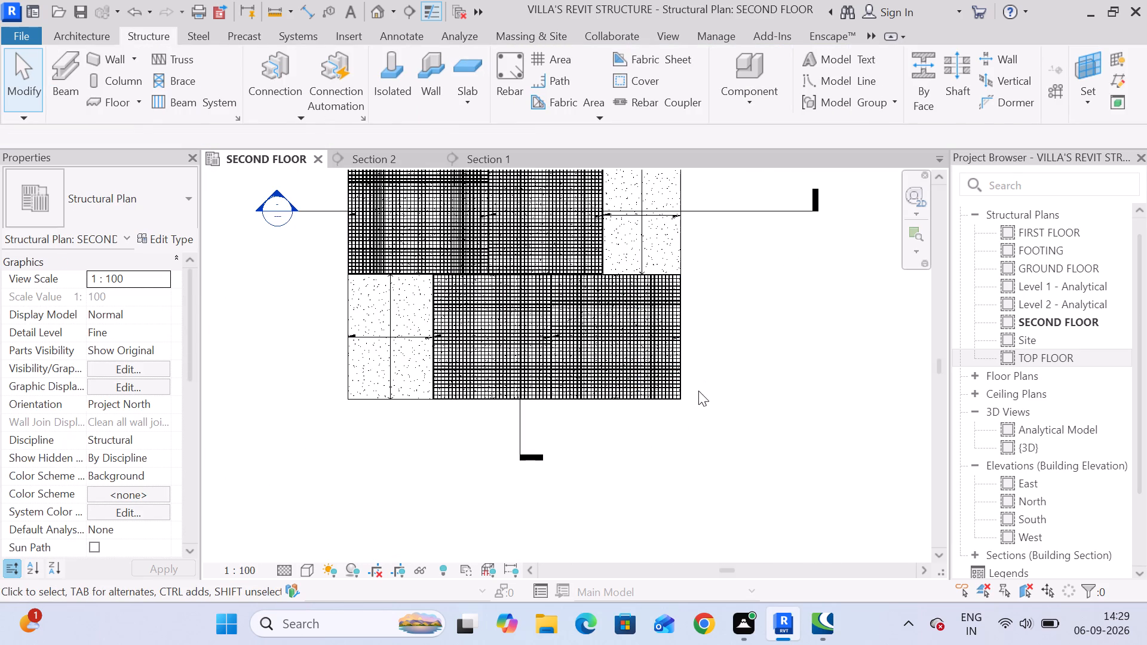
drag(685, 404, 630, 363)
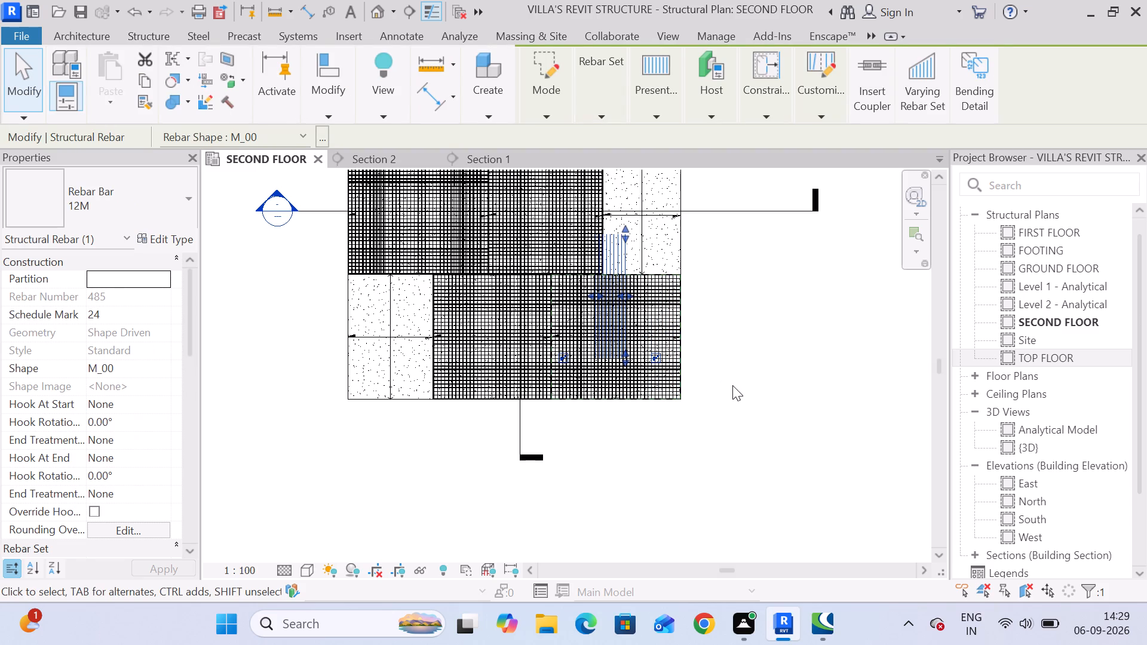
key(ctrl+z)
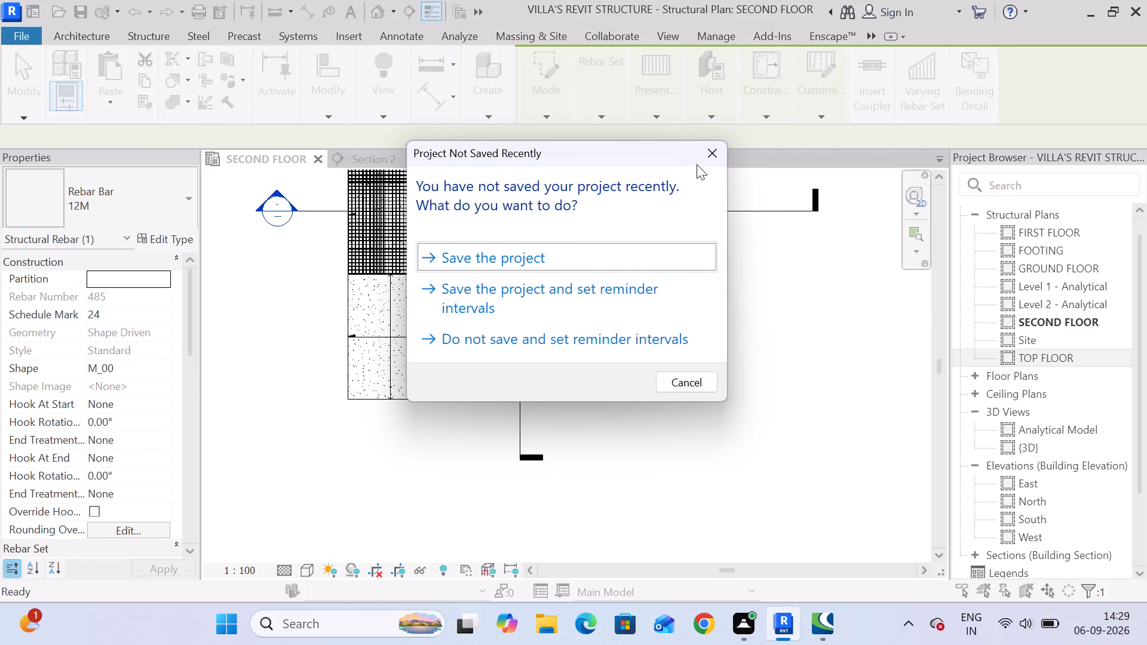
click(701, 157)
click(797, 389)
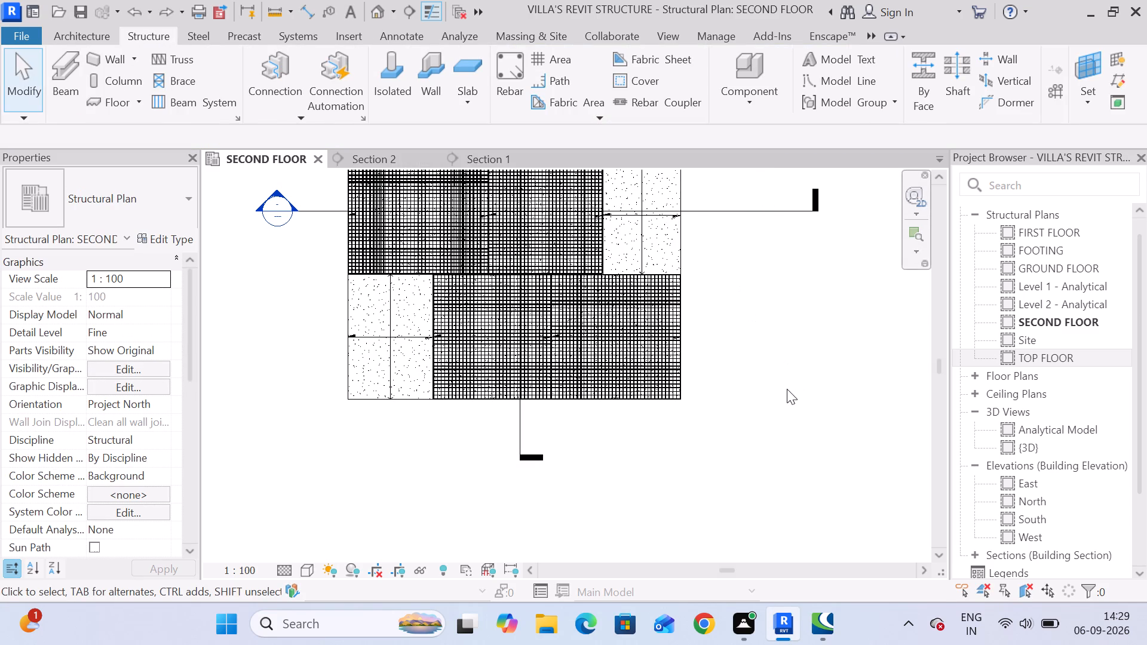
Select the lower-row right panel's elements and filter the selection down to Structural Rebar only.
scroll(787, 389, down, 3)
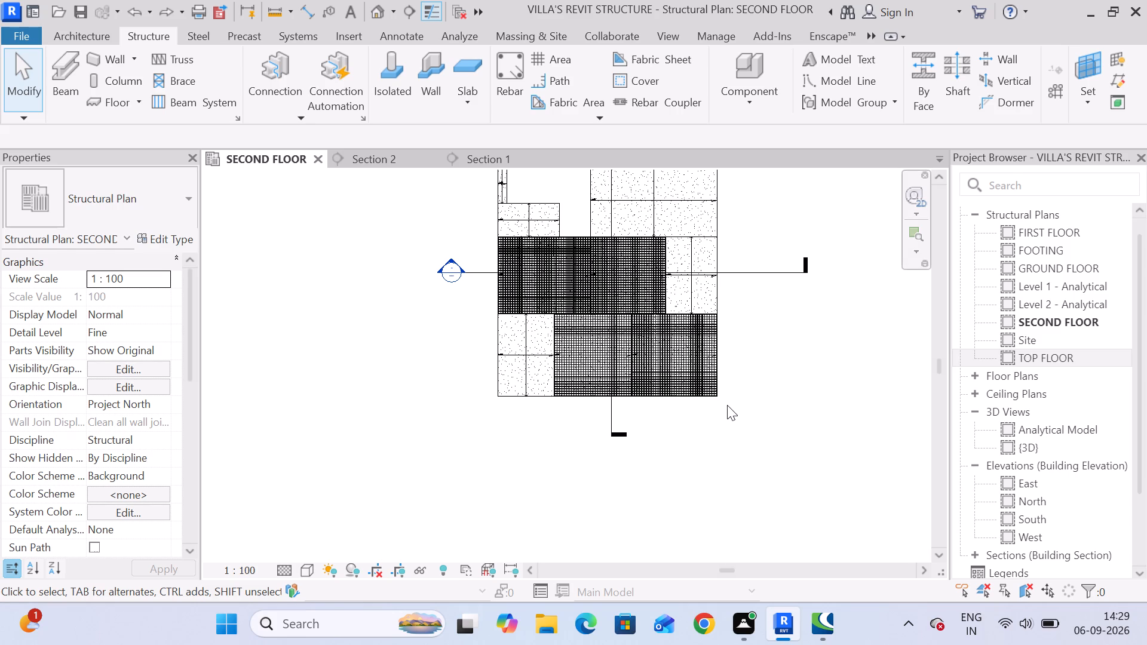
drag(723, 403, 627, 315)
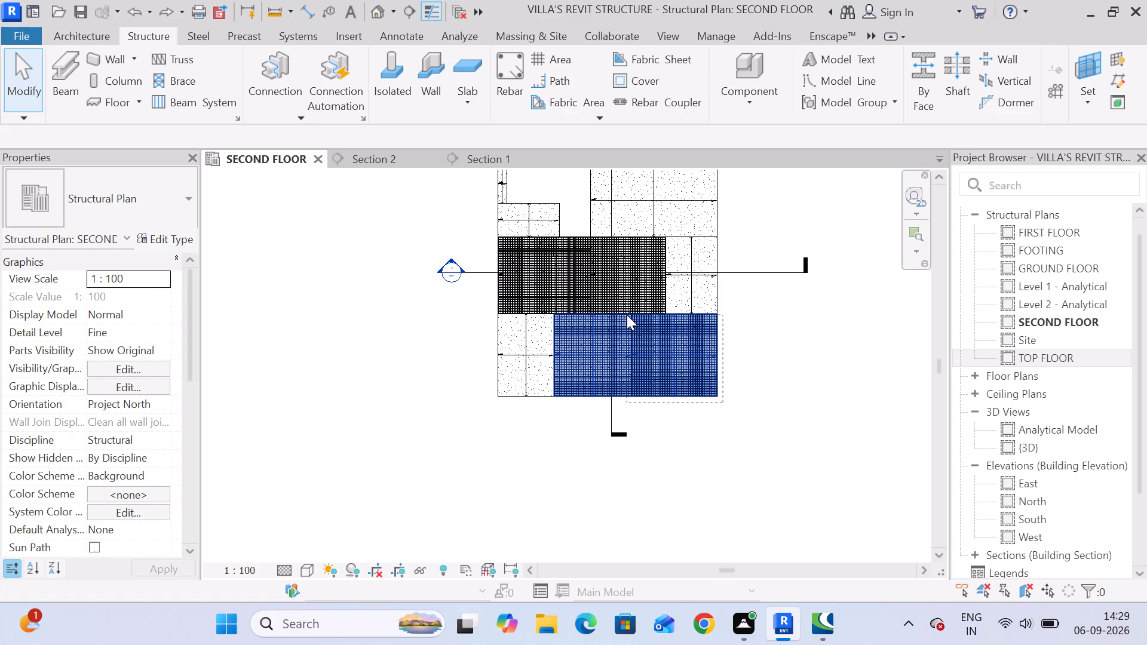
drag(627, 315, 630, 314)
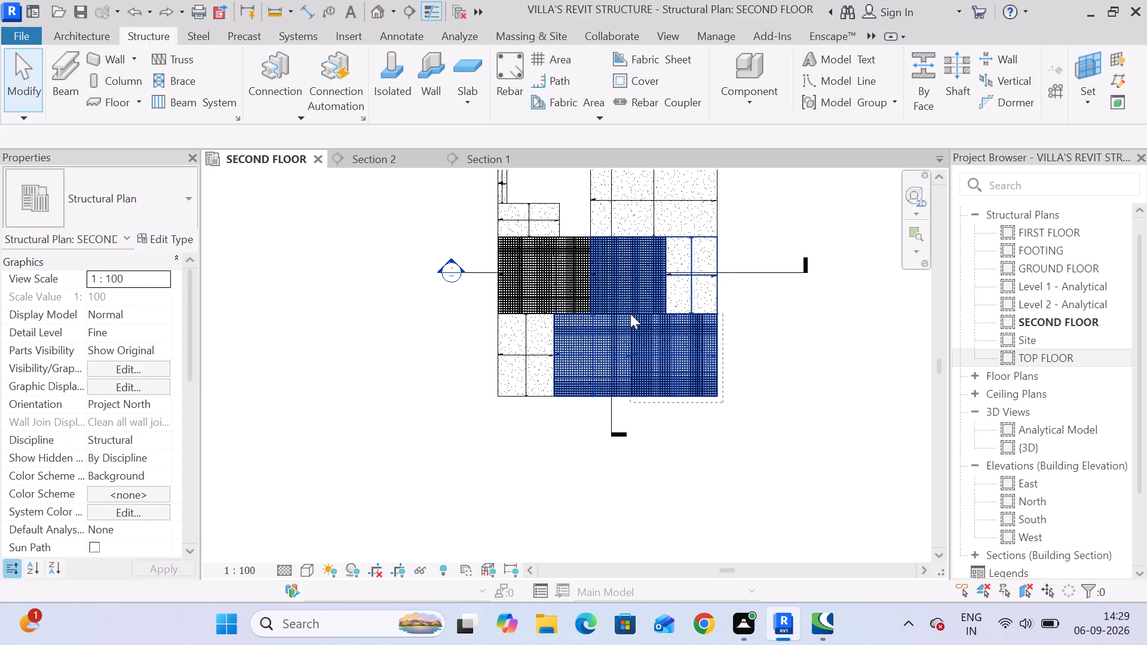
drag(630, 314, 636, 317)
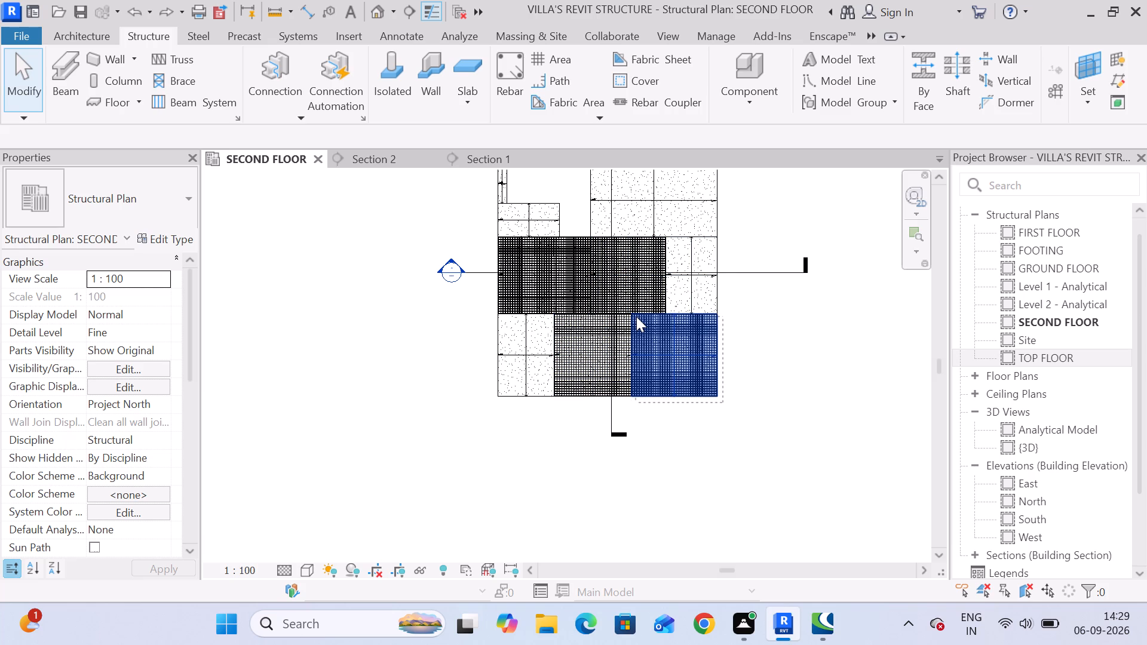
drag(636, 317, 636, 314)
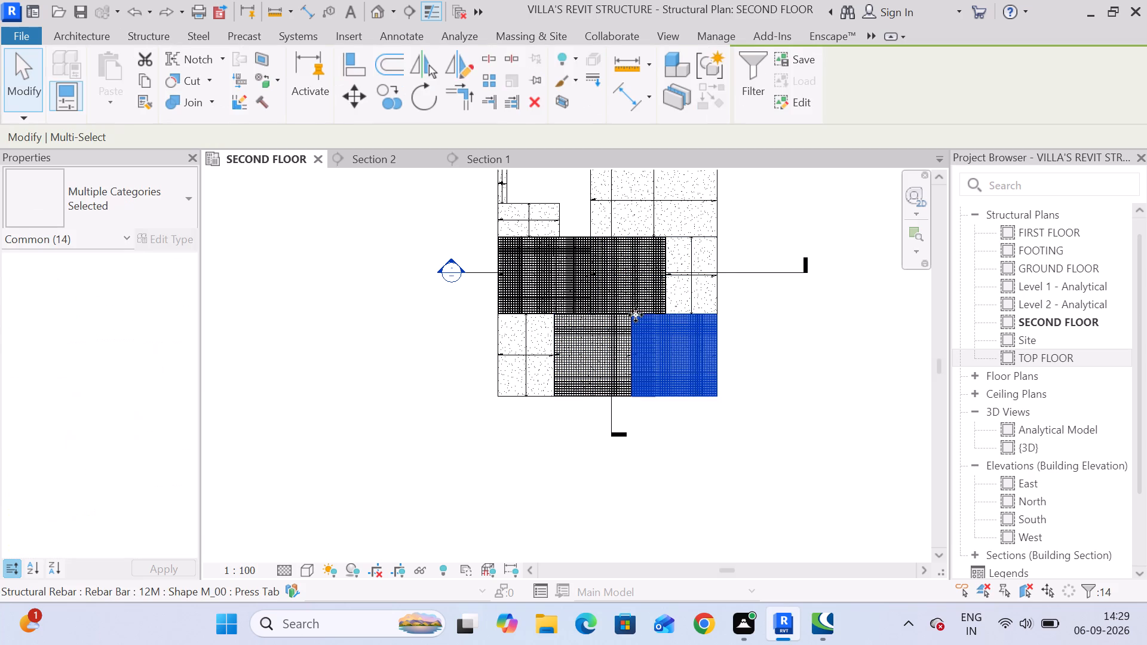
scroll(636, 315, up, 14)
scroll(679, 321, down, 5)
middle_drag(694, 331, 608, 279)
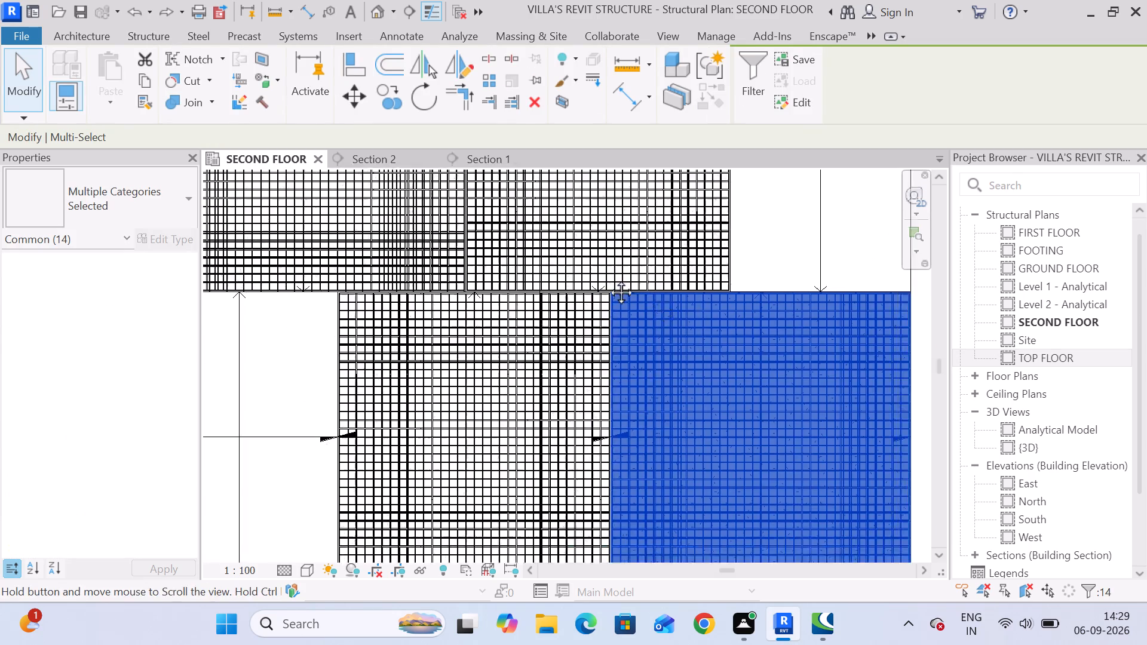
middle_drag(608, 279, 590, 274)
scroll(594, 274, down, 6)
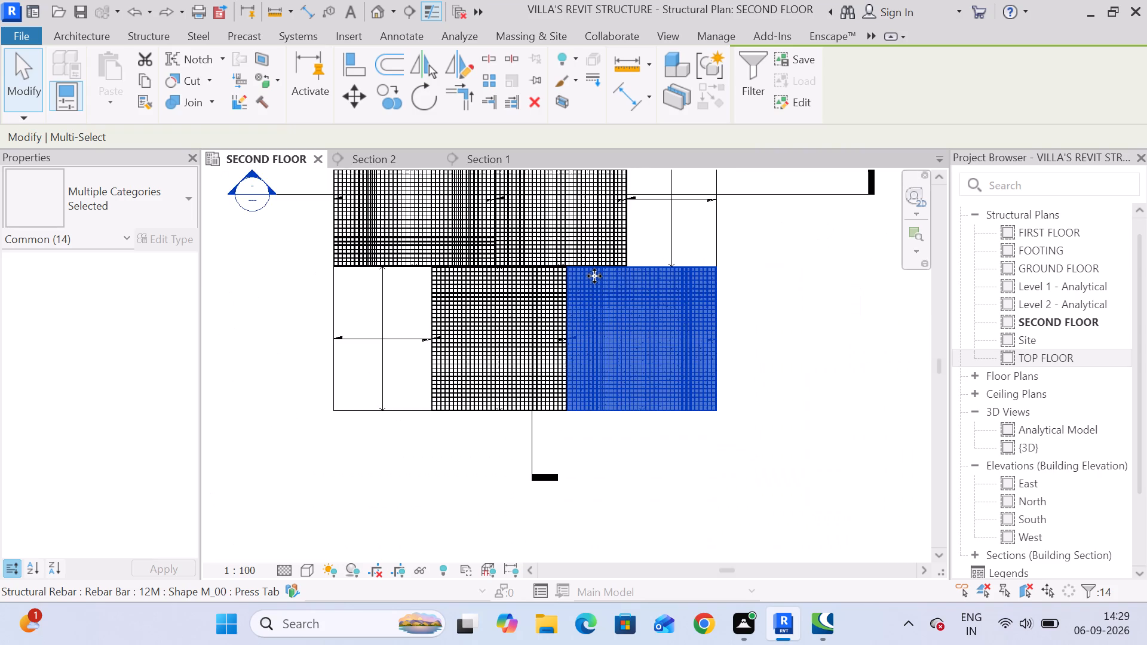
scroll(594, 277, down, 3)
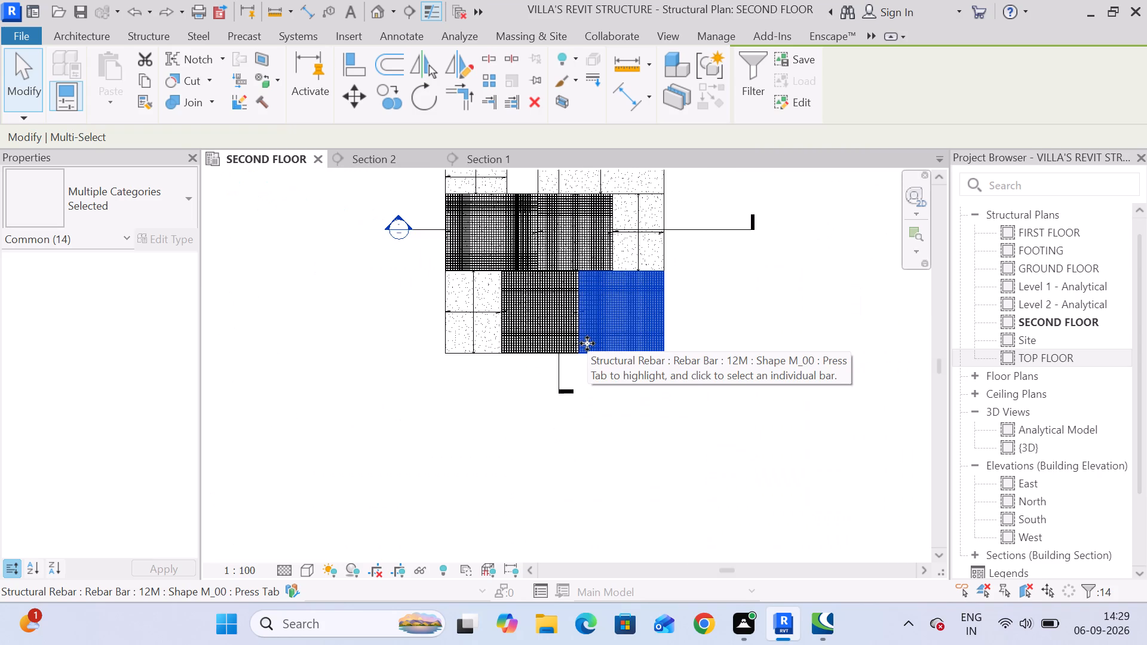
scroll(587, 343, down, 2)
click(747, 70)
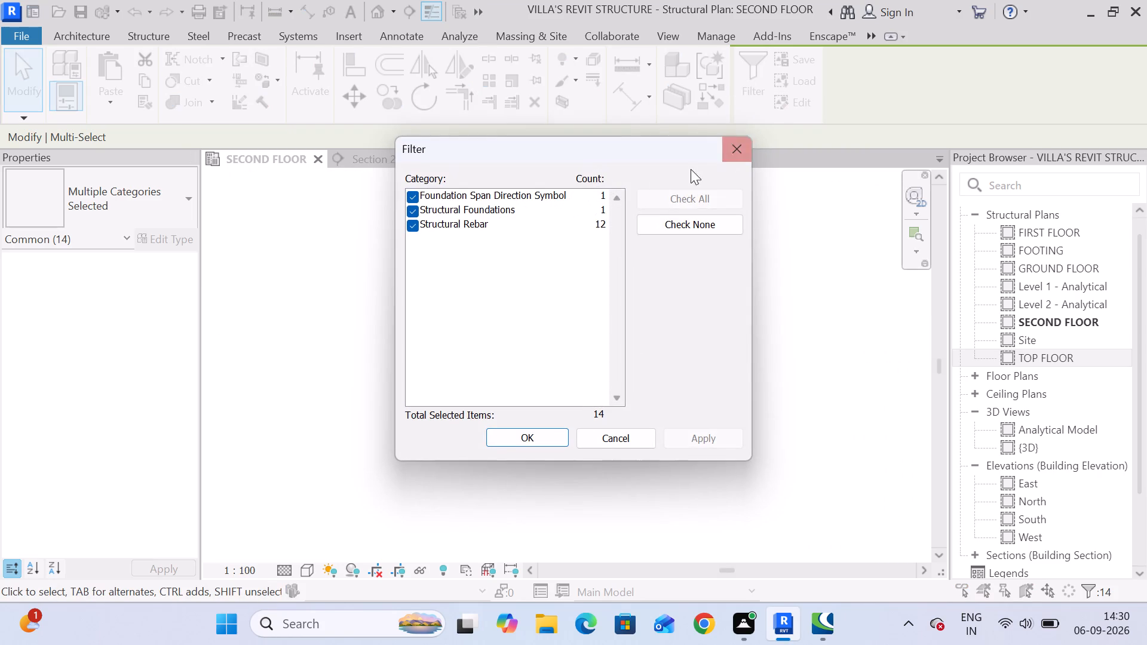
click(674, 237)
click(670, 223)
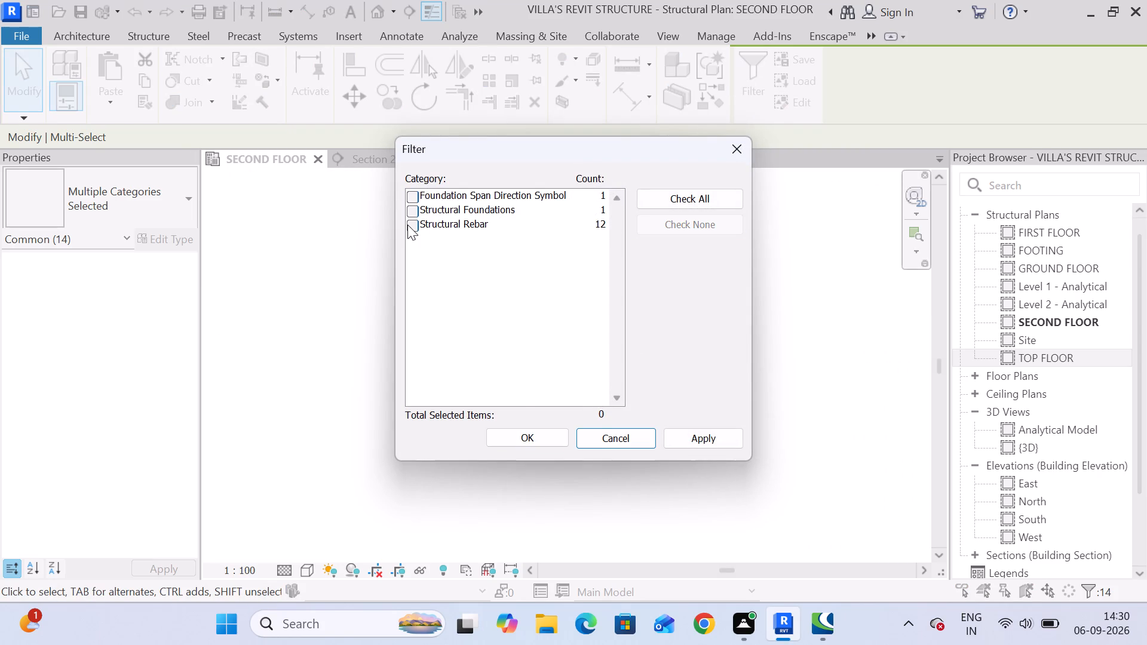
click(407, 225)
click(541, 441)
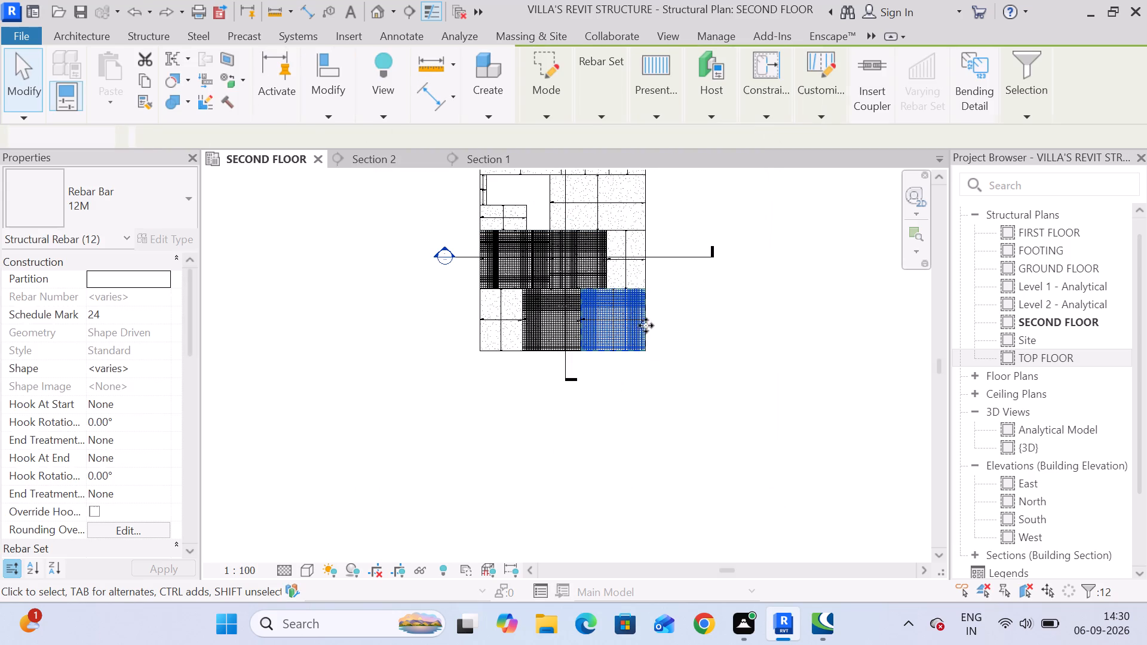
Examine the selected bar sets across the lower-row right panel and their extent relative to the neighbouring panels.
scroll(638, 317, up, 5)
scroll(649, 455, down, 6)
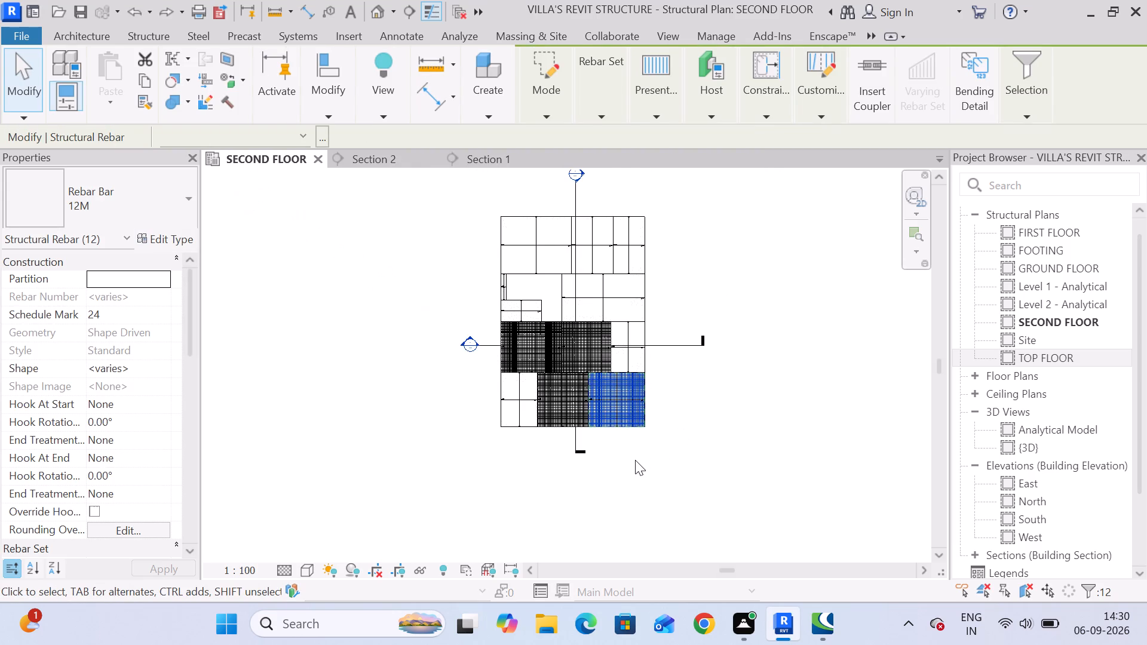
scroll(622, 444, up, 10)
scroll(612, 371, up, 11)
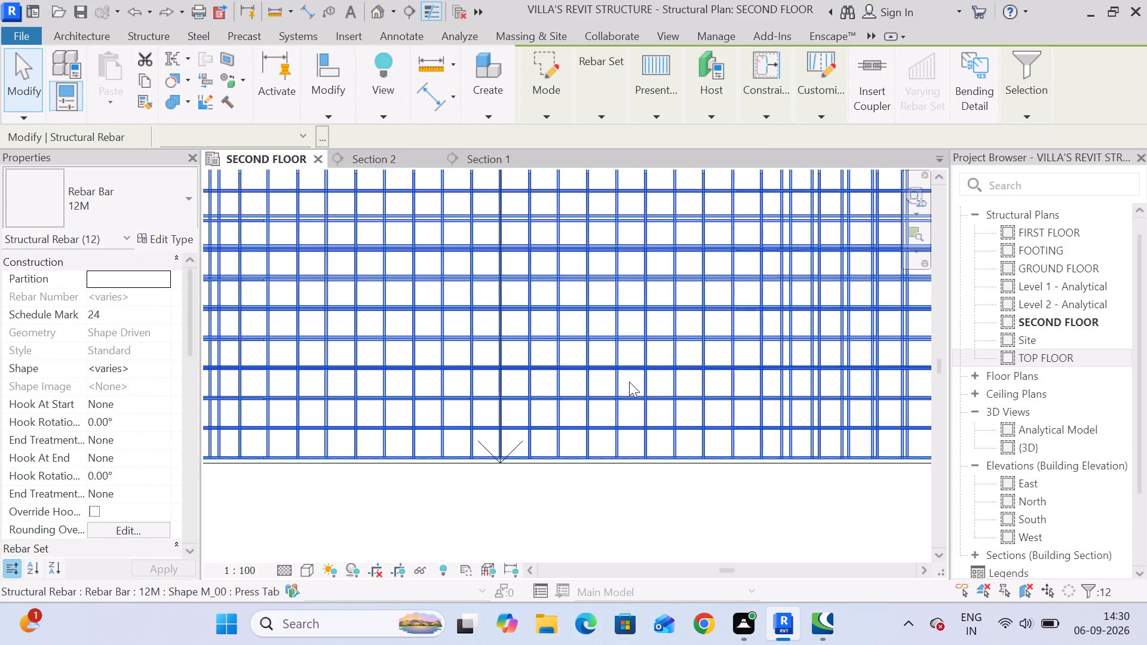
scroll(629, 386, down, 5)
middle_drag(650, 341, 641, 523)
scroll(646, 389, down, 2)
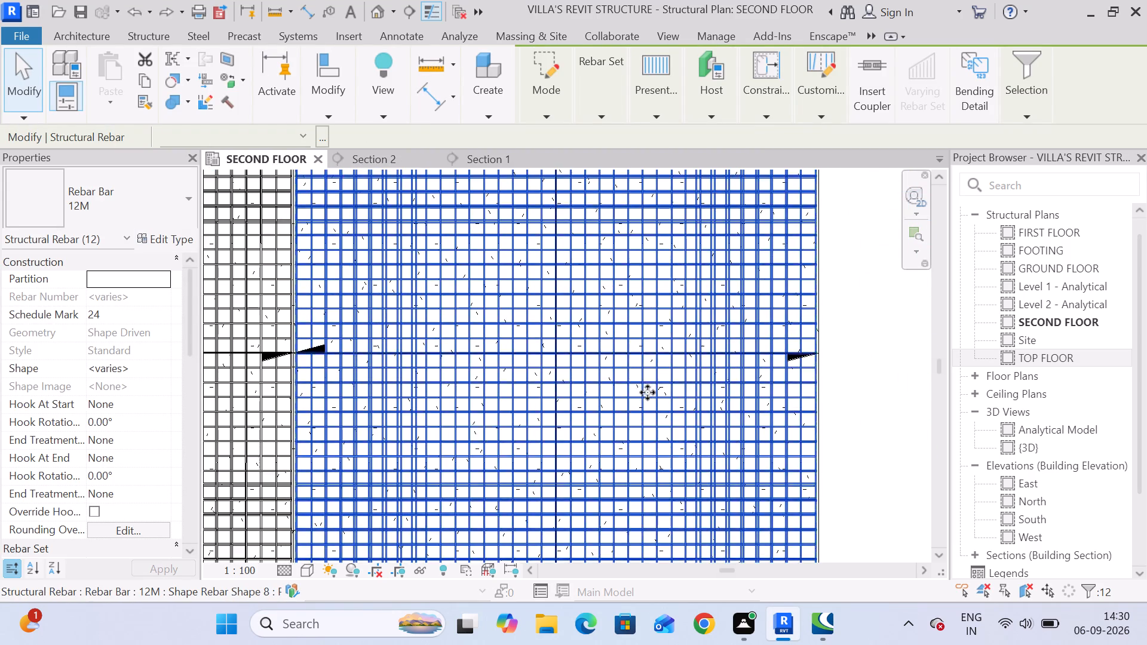
scroll(648, 392, down, 2)
scroll(729, 395, up, 4)
scroll(745, 399, down, 4)
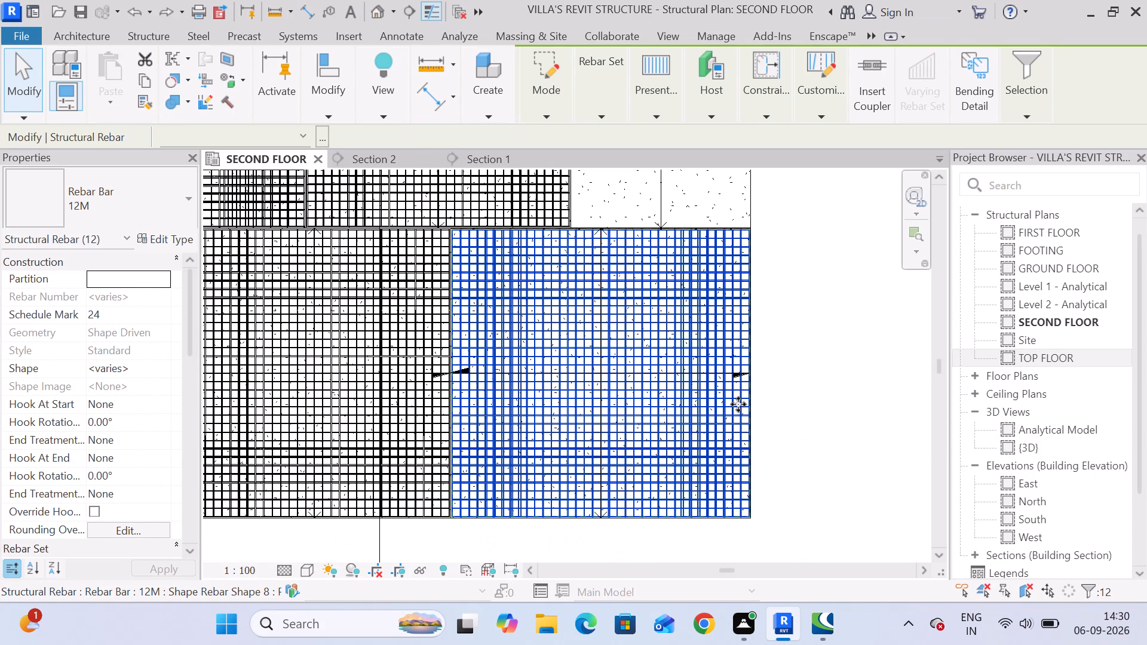
scroll(738, 406, down, 4)
middle_drag(845, 396, 801, 344)
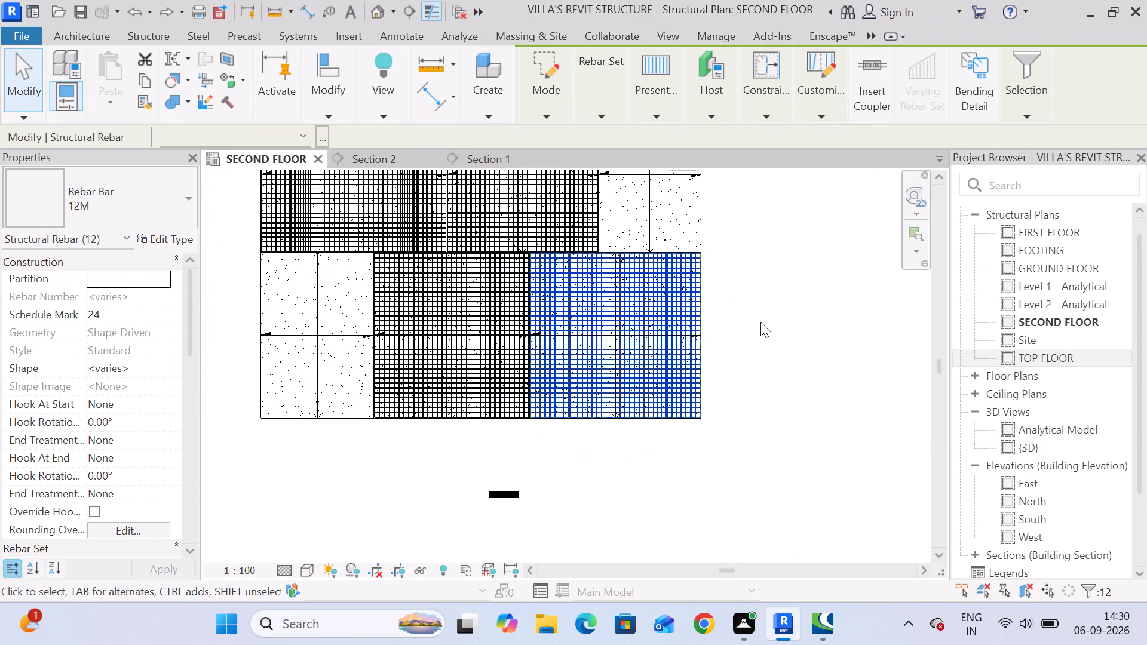
scroll(760, 322, down, 3)
middle_drag(760, 322, 777, 359)
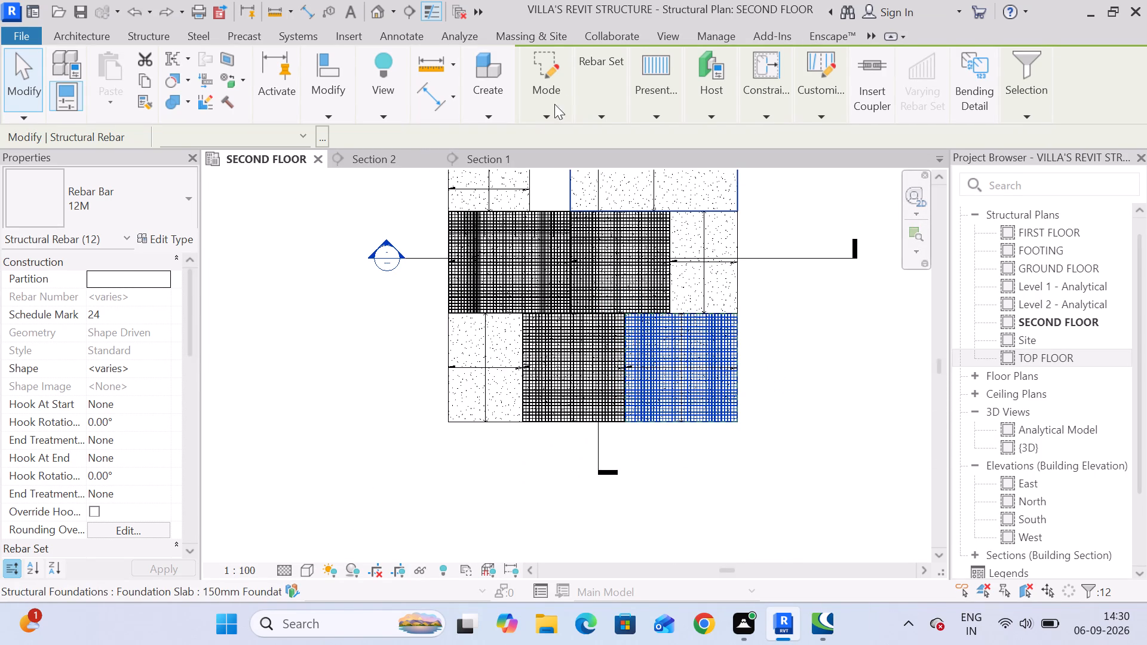
Propagate the selected rebar with Align By Host, picking the top-left slab panel of the plan as destination host.
click(714, 112)
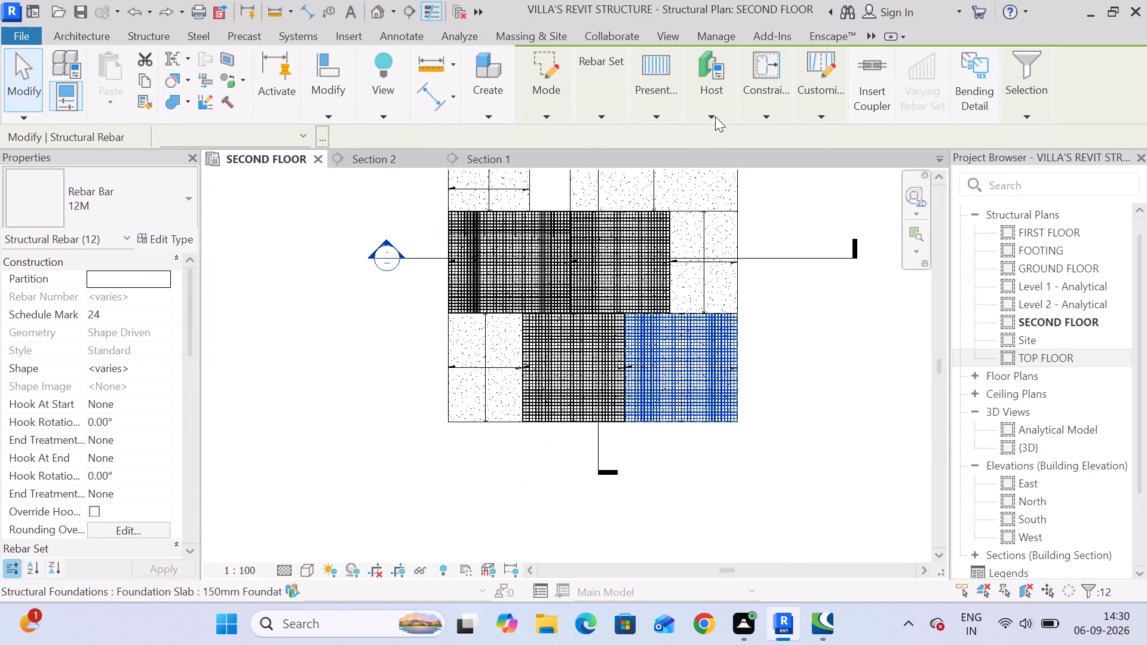
click(784, 156)
click(731, 74)
click(740, 78)
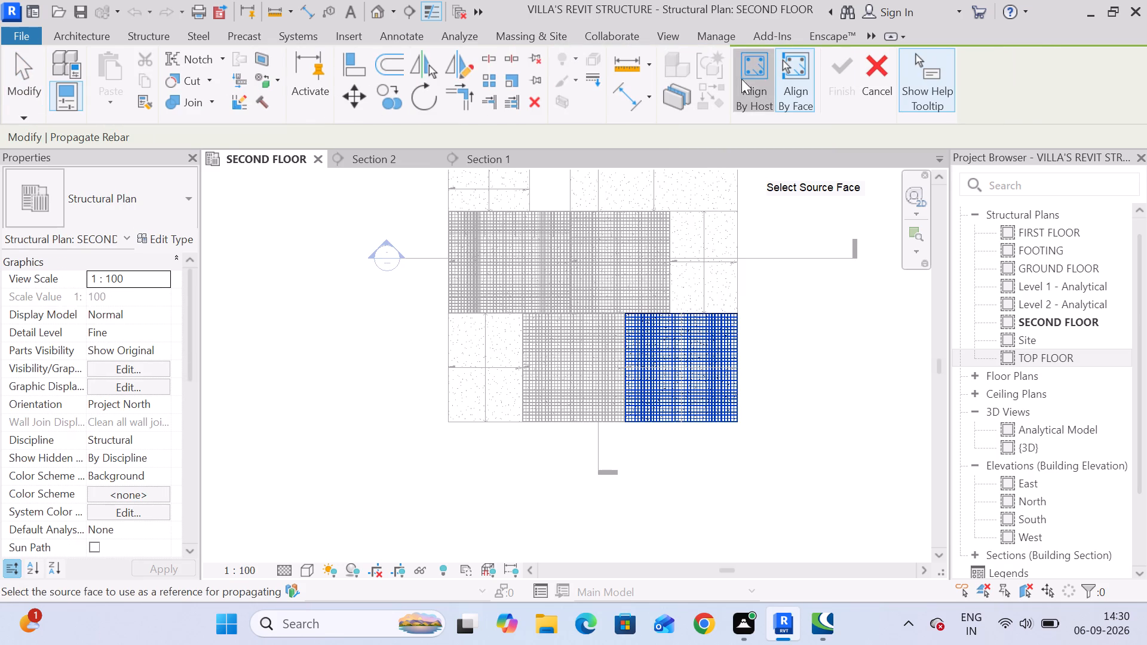
scroll(689, 260, down, 4)
middle_drag(738, 282, 738, 401)
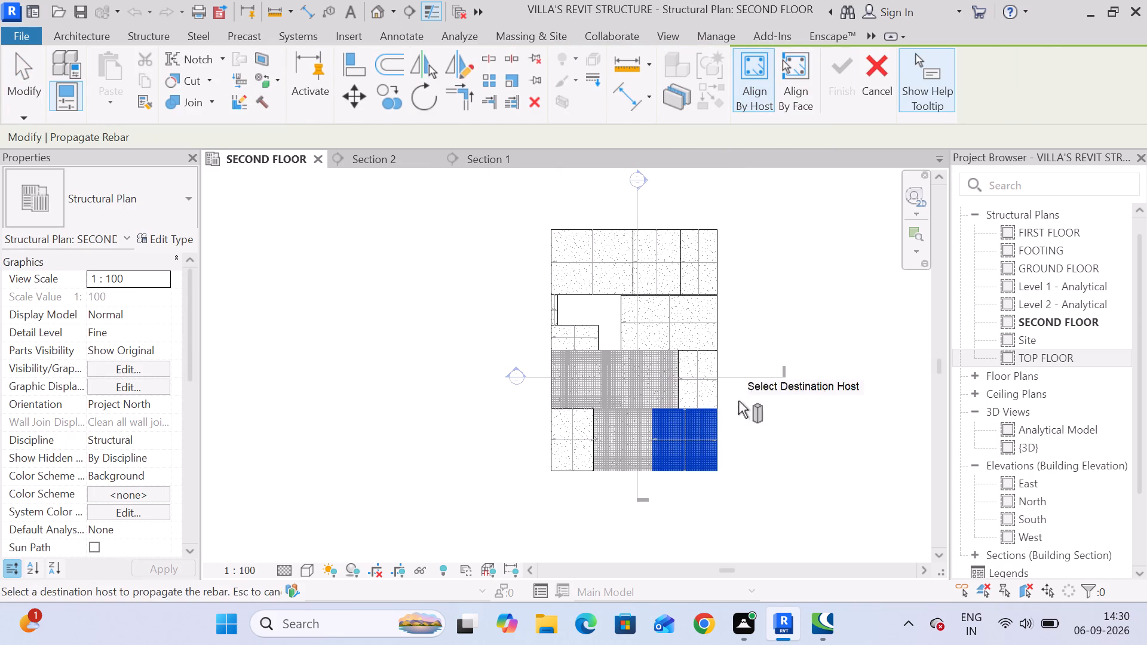
click(594, 294)
Finish the rebar propagation onto the top-left slab panel after checking the source and destination panels.
scroll(593, 312, up, 6)
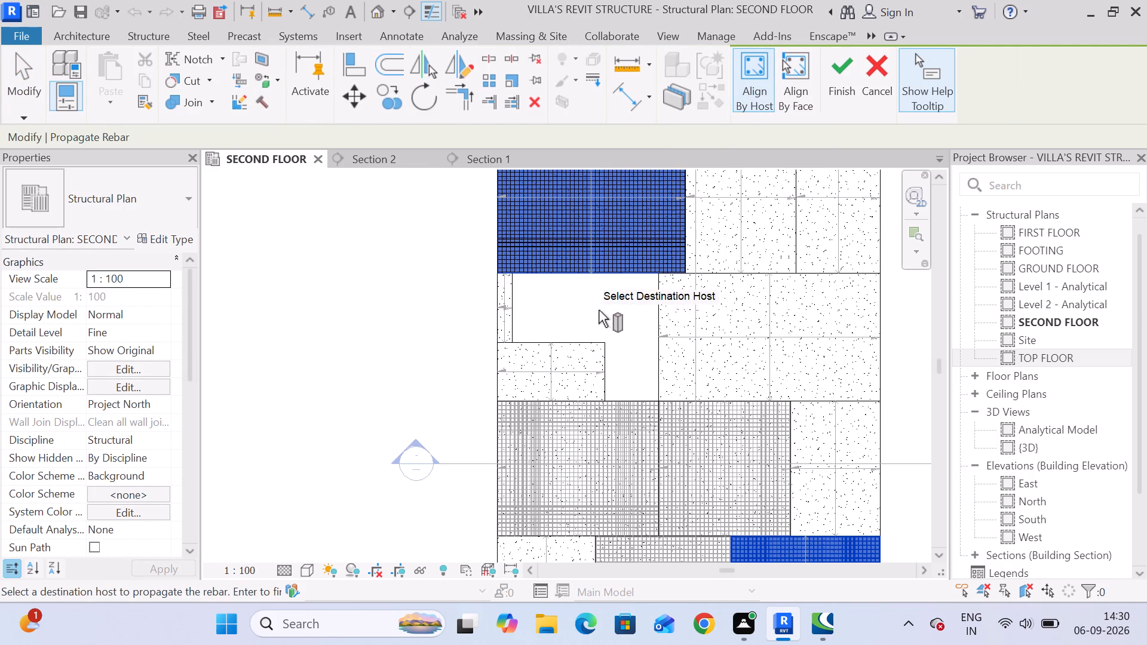
middle_drag(617, 306, 539, 297)
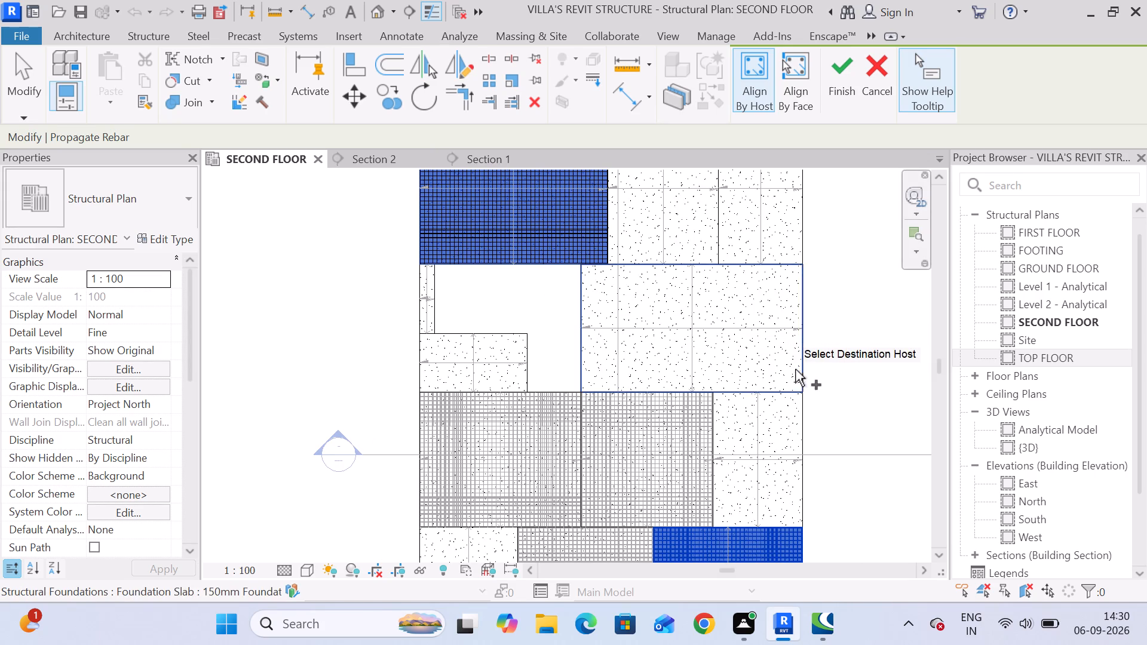
middle_drag(670, 256, 672, 448)
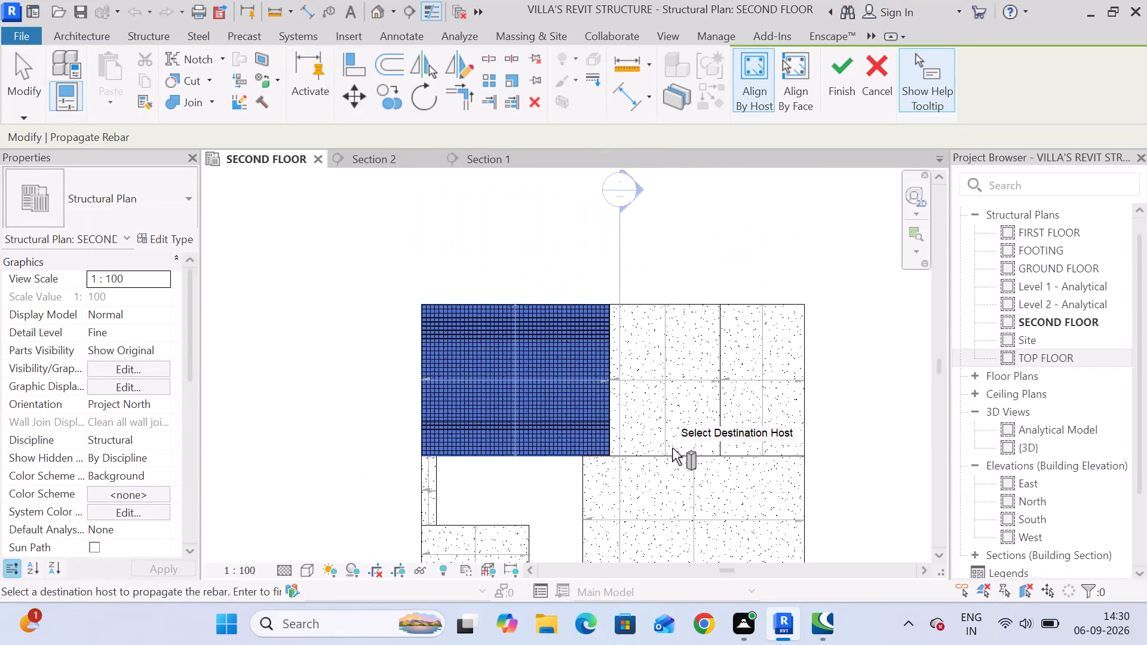
middle_drag(665, 450, 609, 311)
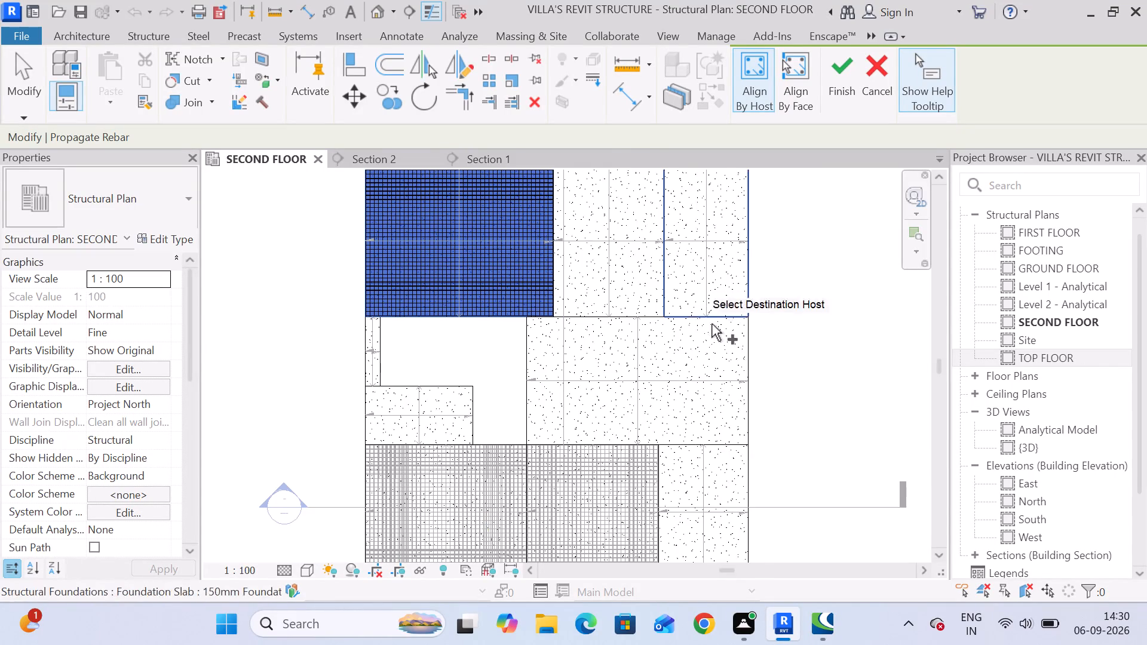
middle_drag(780, 449, 746, 324)
middle_drag(765, 394, 765, 293)
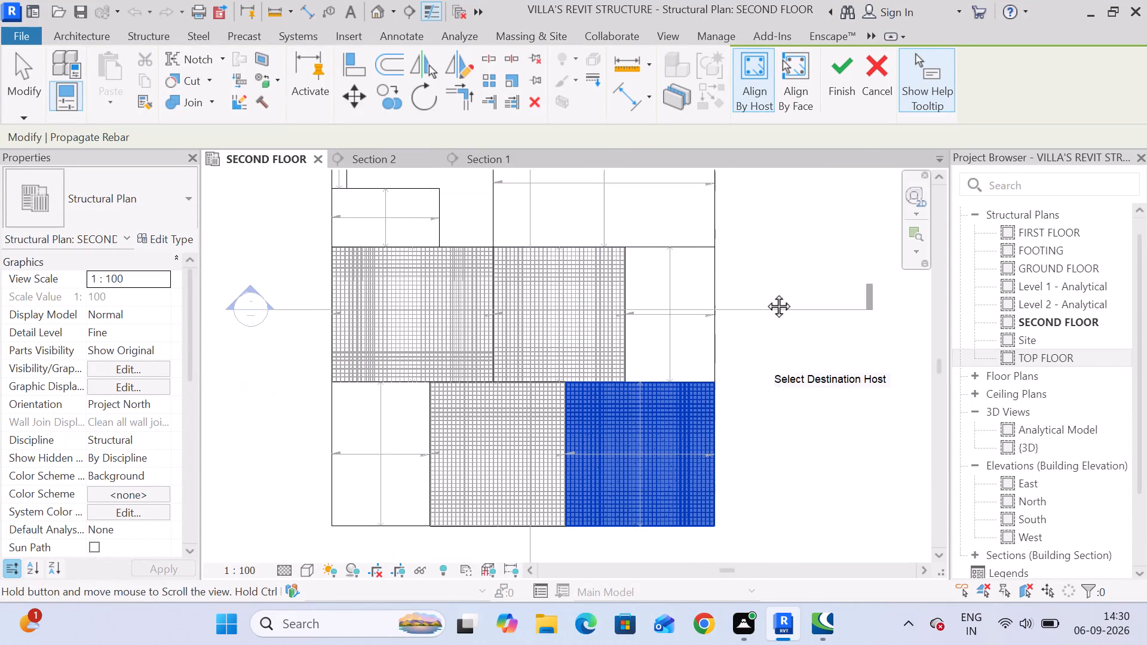
middle_drag(765, 293, 766, 280)
middle_drag(646, 420, 722, 381)
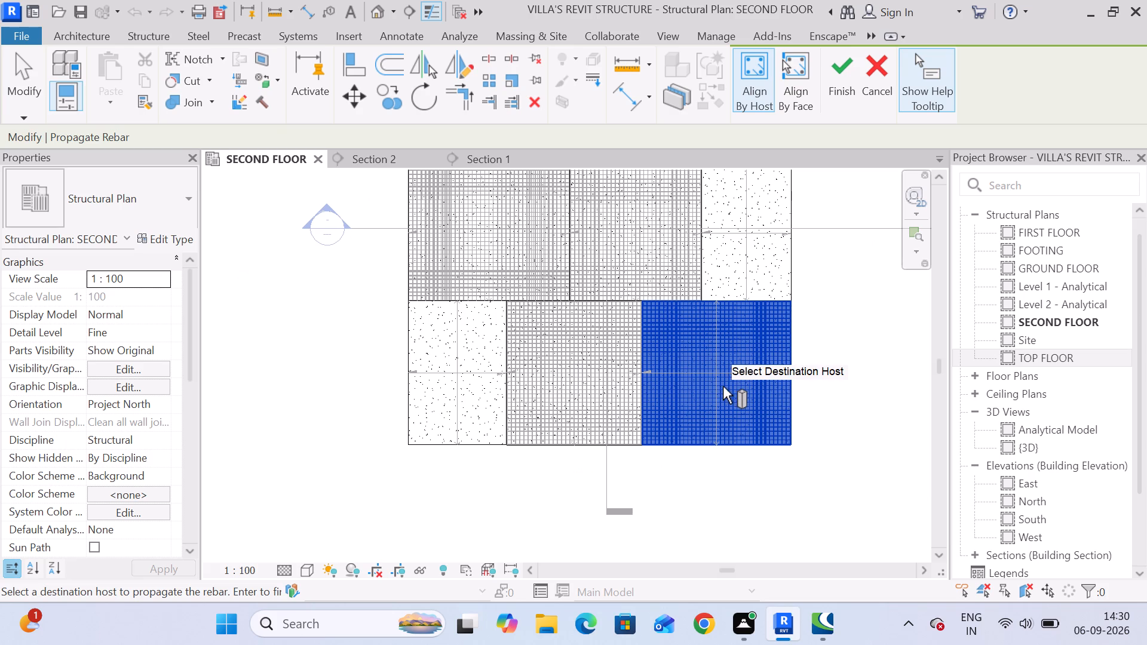
scroll(724, 380, down, 5)
middle_drag(765, 292, 765, 361)
click(833, 70)
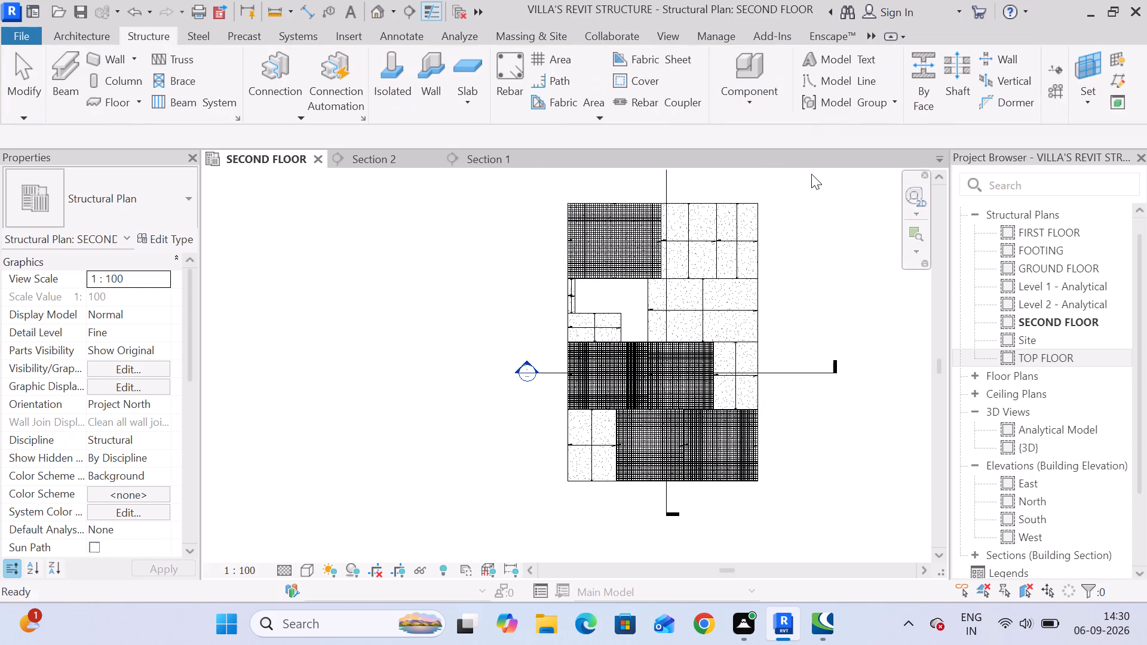
Move the horizontal Section 2 line up the plan so it cuts through the newly reinforced top-left panel.
click(809, 373)
drag(789, 375, 707, 250)
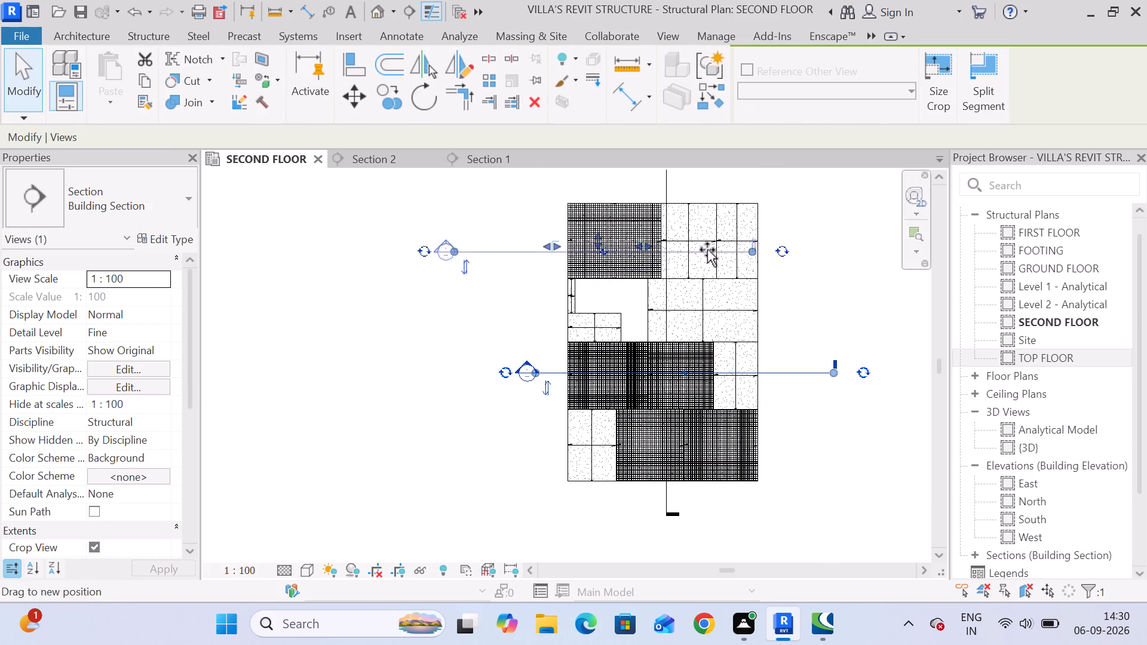
drag(707, 250, 720, 236)
Stretch the Section 2 crop extents slightly past both side edges of the top-left panel.
scroll(652, 236, up, 7)
middle_drag(652, 236, 666, 284)
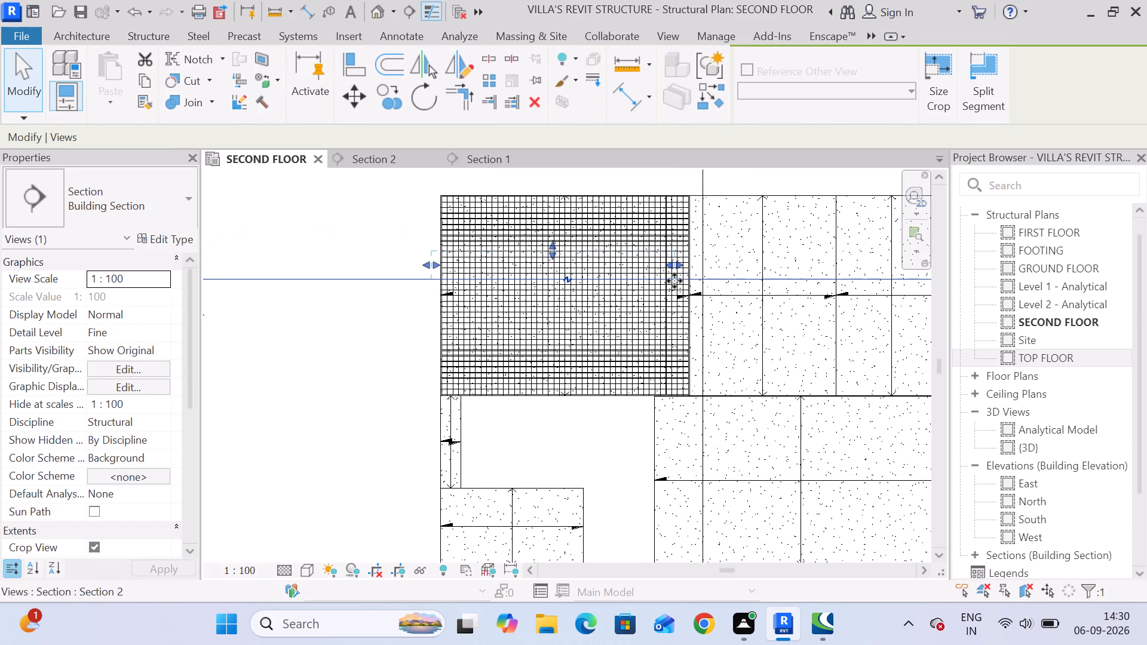
drag(679, 265, 713, 267)
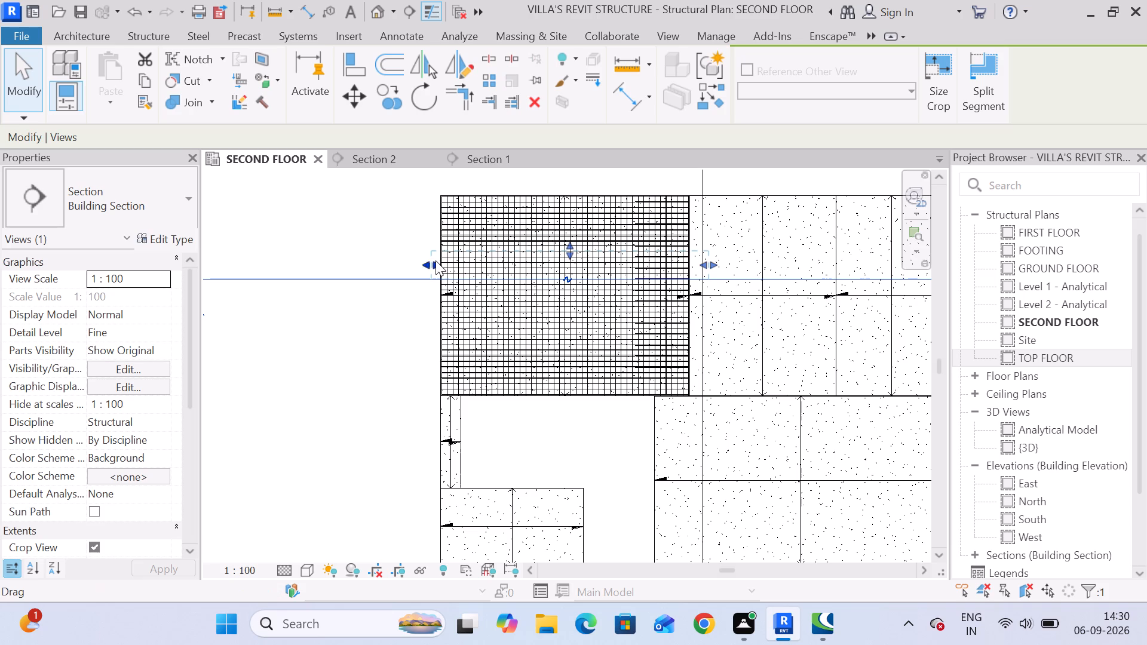
drag(436, 260, 414, 262)
scroll(636, 358, down, 4)
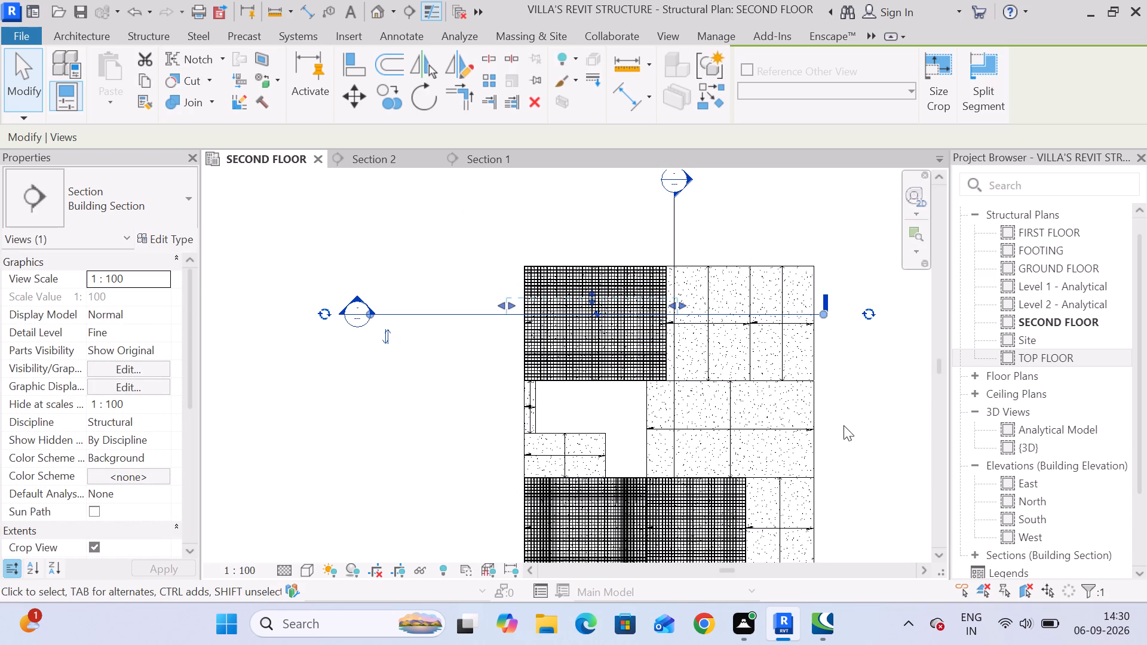
middle_drag(844, 425, 813, 284)
click(849, 393)
Move the vertical Section 1 line across the plan so it cuts through the top-left panel.
middle_drag(836, 460, 838, 320)
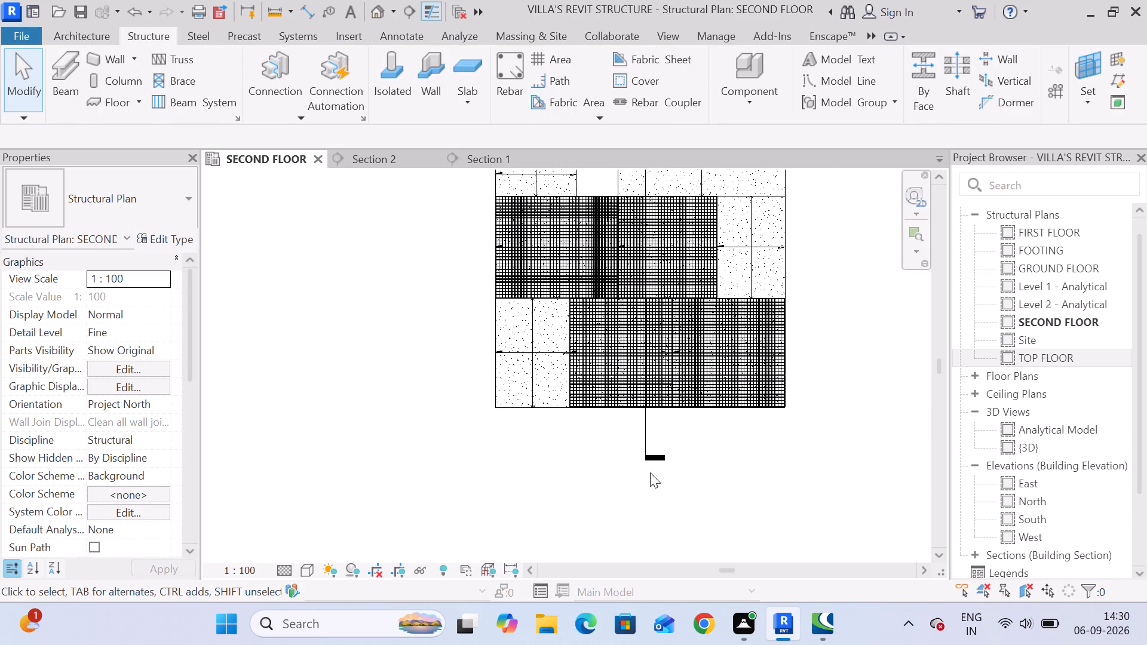
click(649, 435)
scroll(685, 437, down, 3)
drag(656, 438, 628, 437)
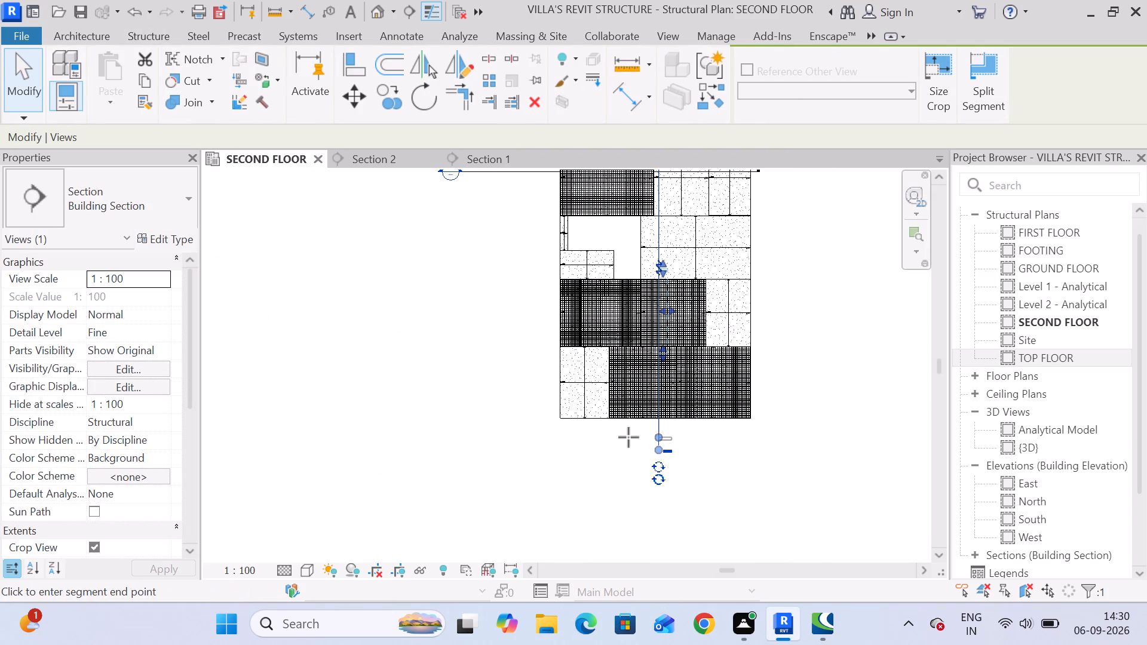
drag(628, 437, 587, 435)
scroll(667, 441, up, 5)
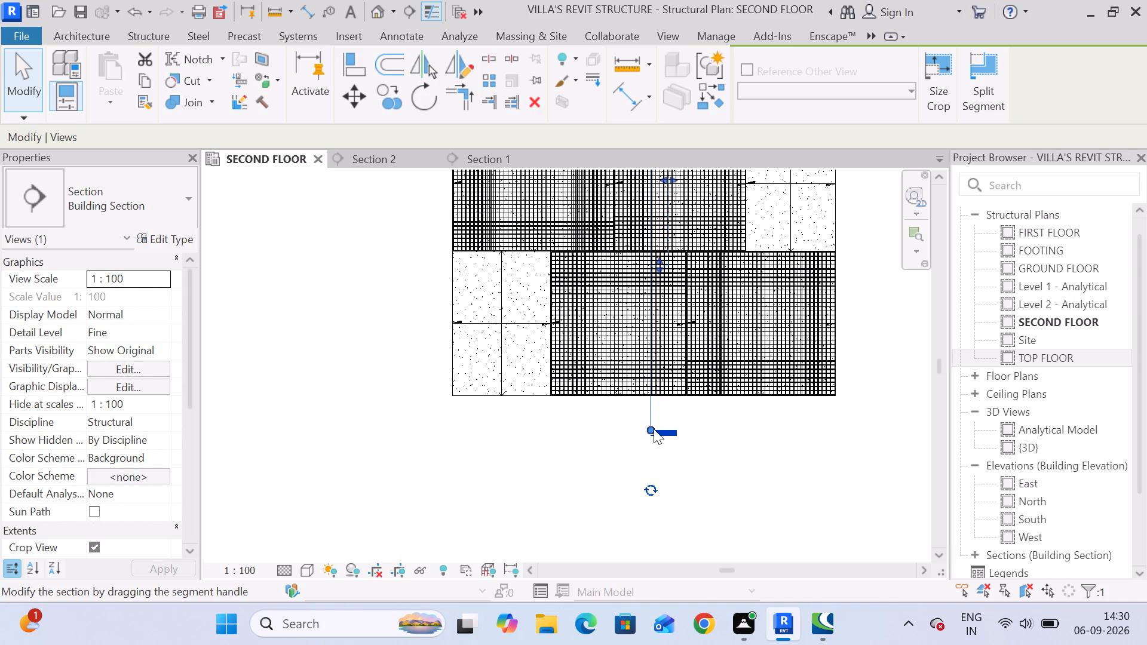
drag(651, 428, 651, 460)
drag(649, 426, 510, 422)
scroll(528, 428, down, 3)
middle_drag(544, 433, 600, 568)
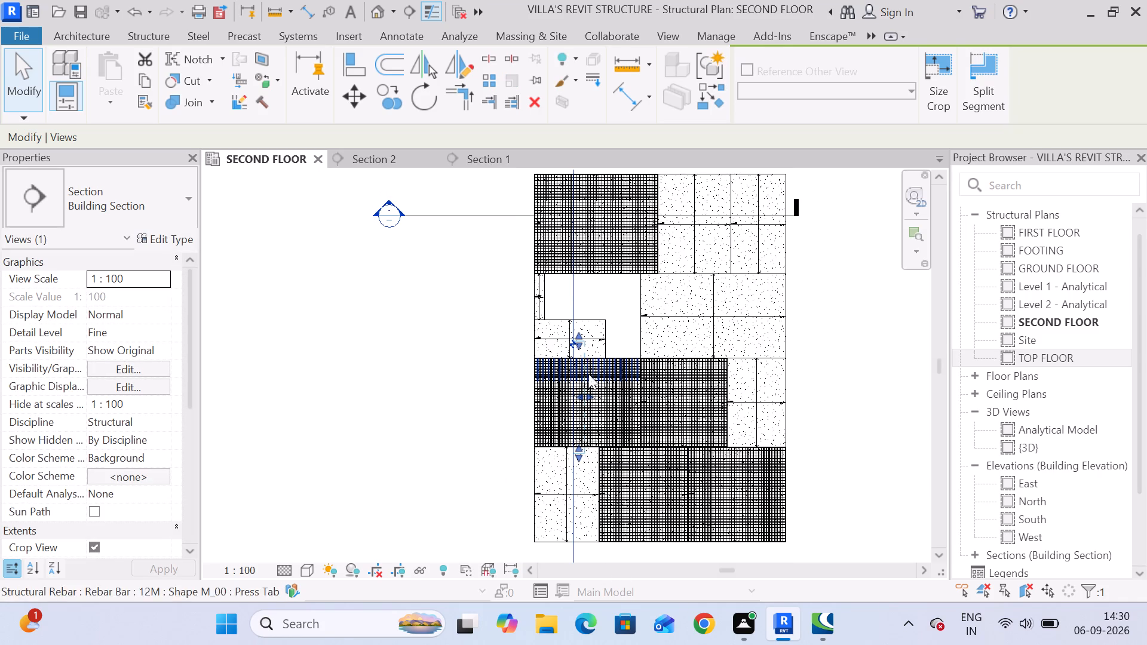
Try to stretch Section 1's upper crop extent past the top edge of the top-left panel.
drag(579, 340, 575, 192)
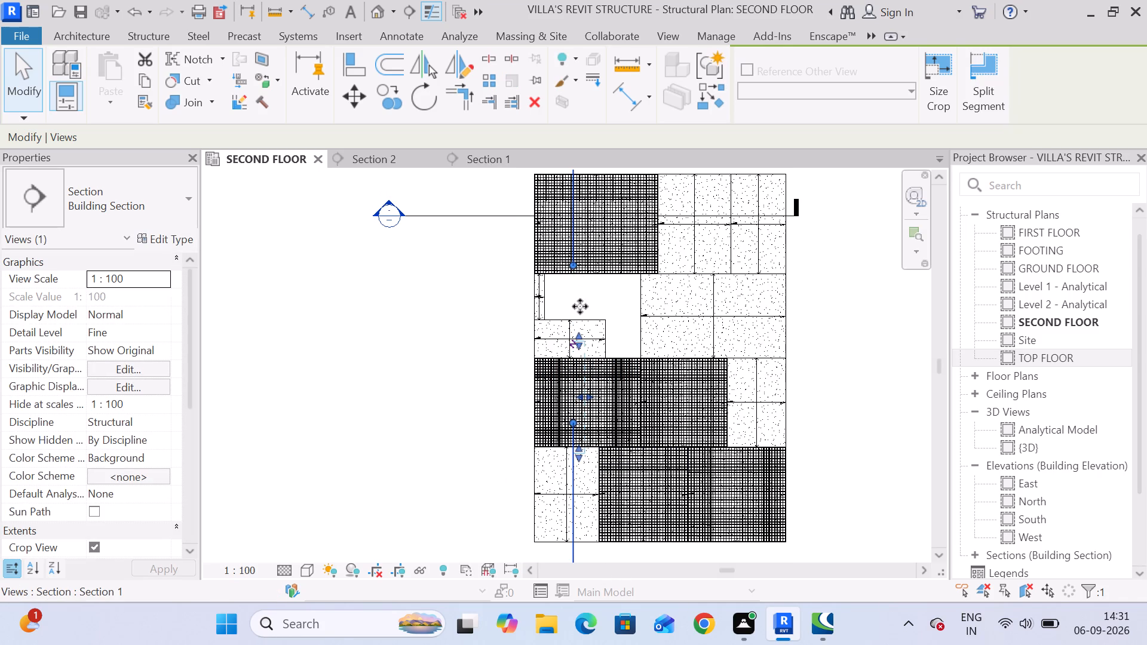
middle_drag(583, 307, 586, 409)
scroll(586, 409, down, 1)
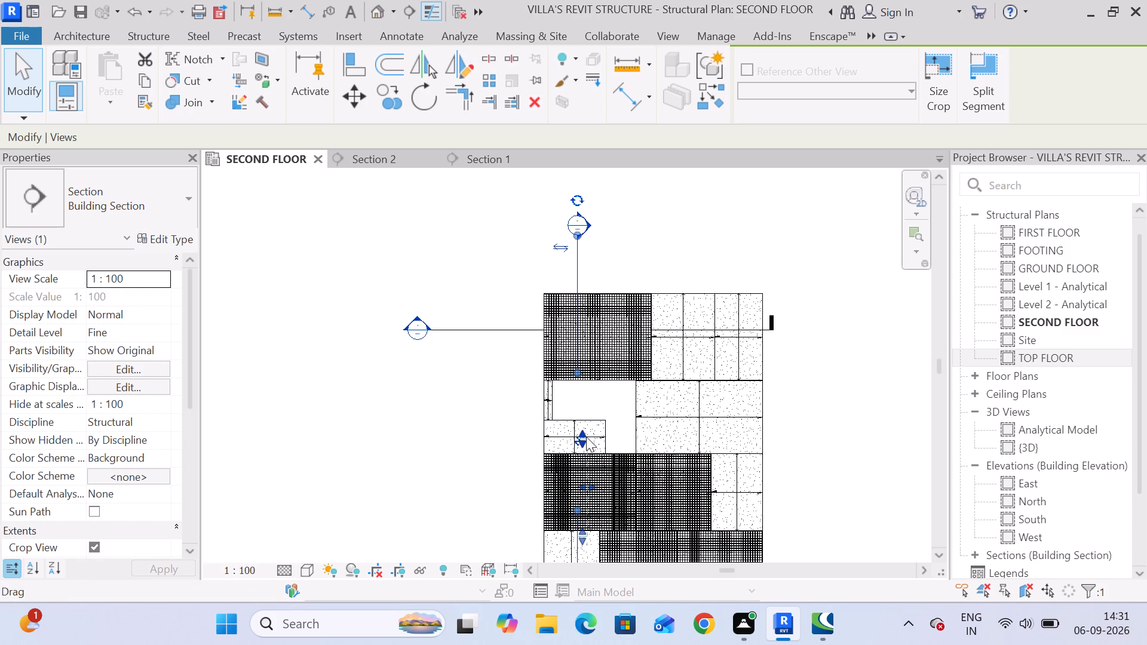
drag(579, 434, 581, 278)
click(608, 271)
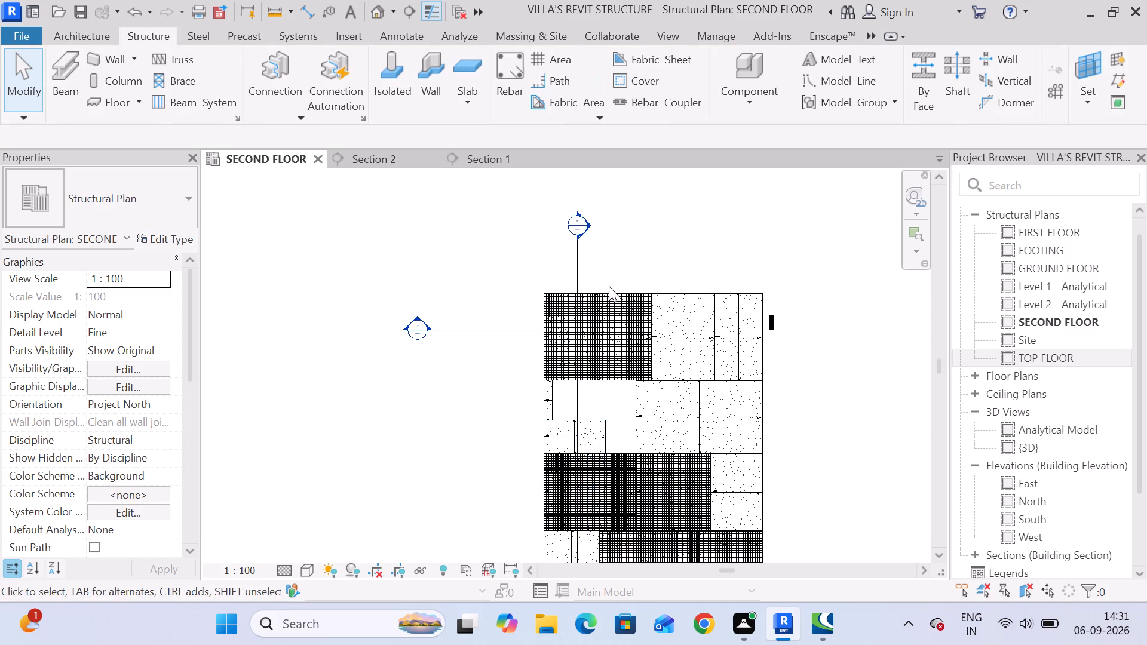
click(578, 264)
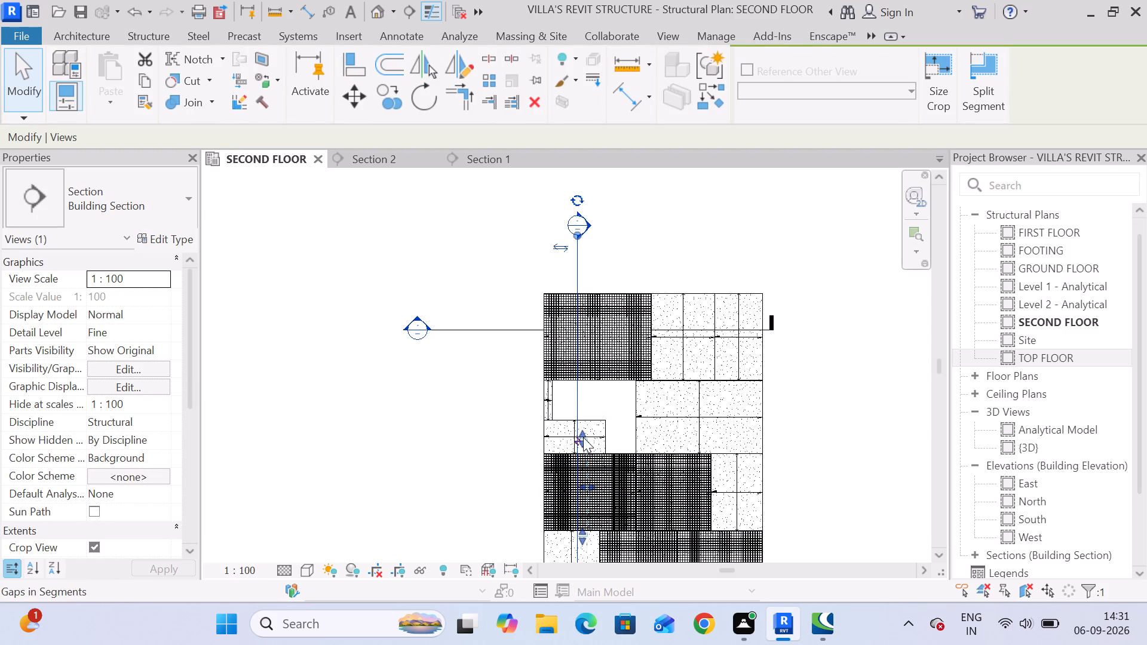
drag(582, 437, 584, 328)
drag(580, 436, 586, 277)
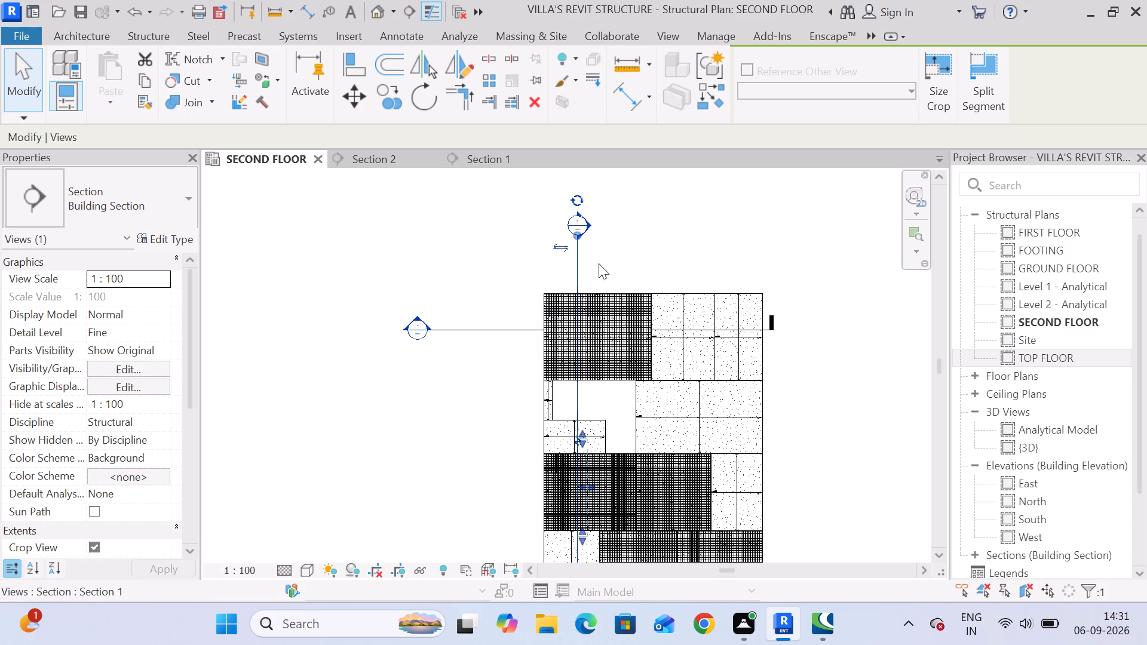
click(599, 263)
Adjust both crop extents of Section 1 so they span just the top-left panel, slightly past its upper and lower edges.
click(575, 272)
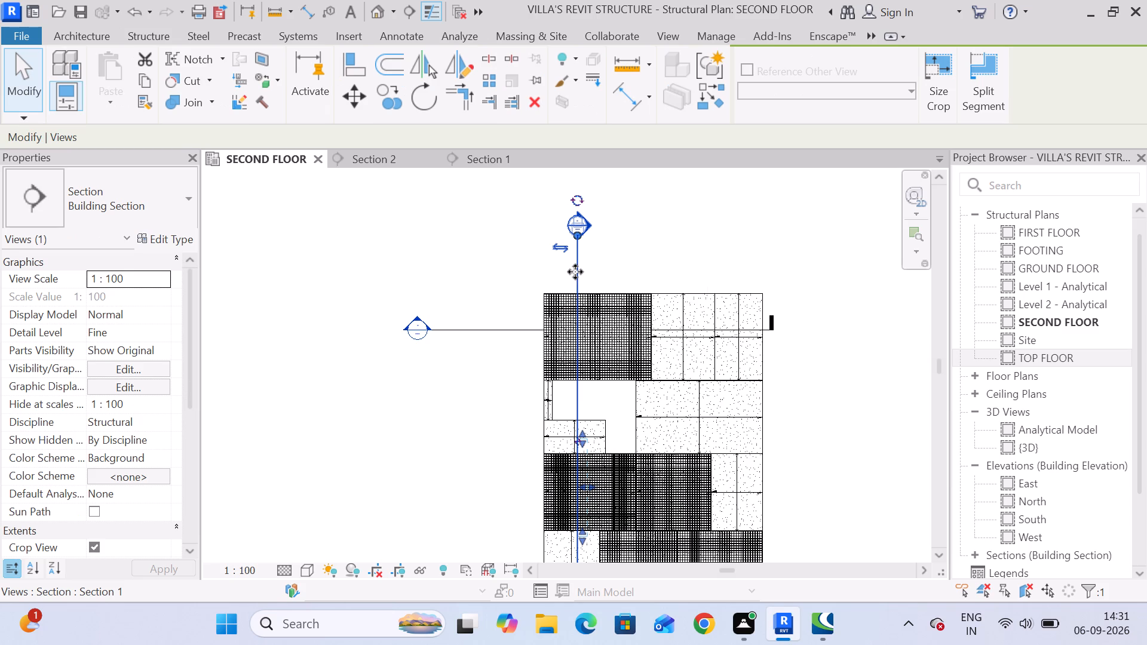
scroll(588, 403, up, 4)
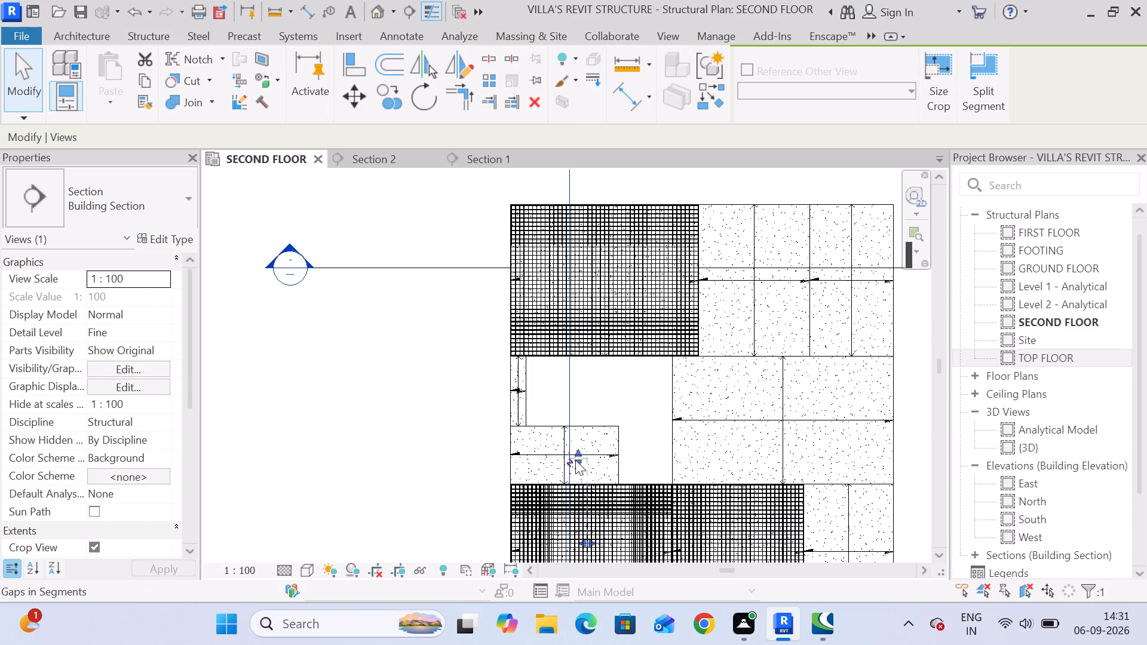
drag(578, 453, 578, 404)
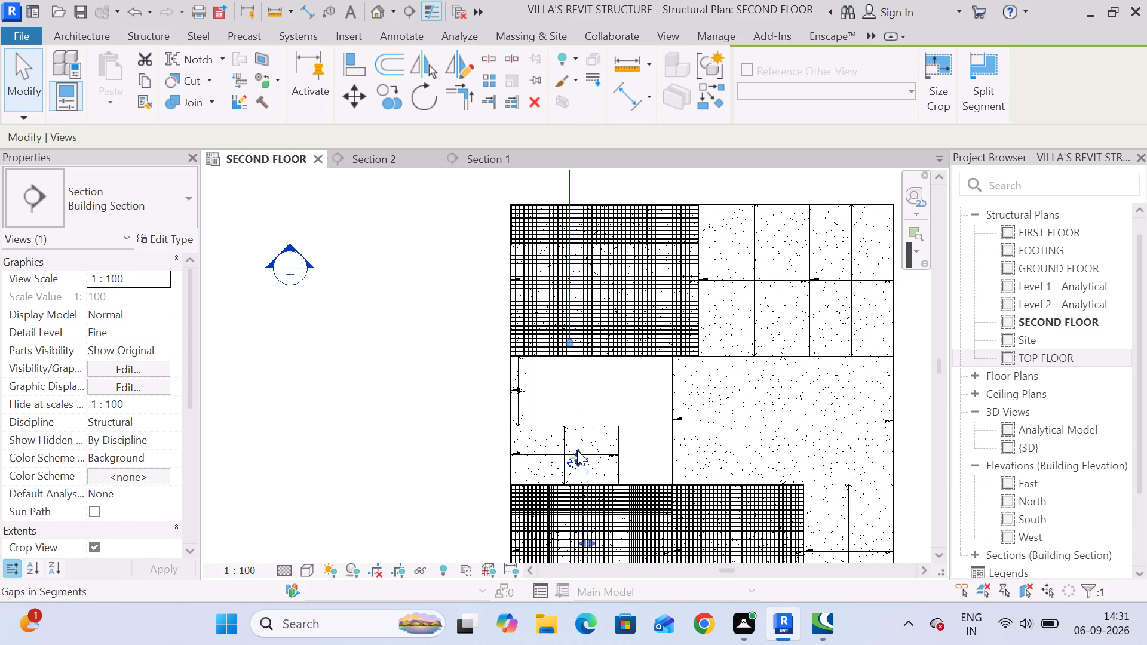
drag(576, 450, 577, 177)
middle_drag(620, 383, 620, 259)
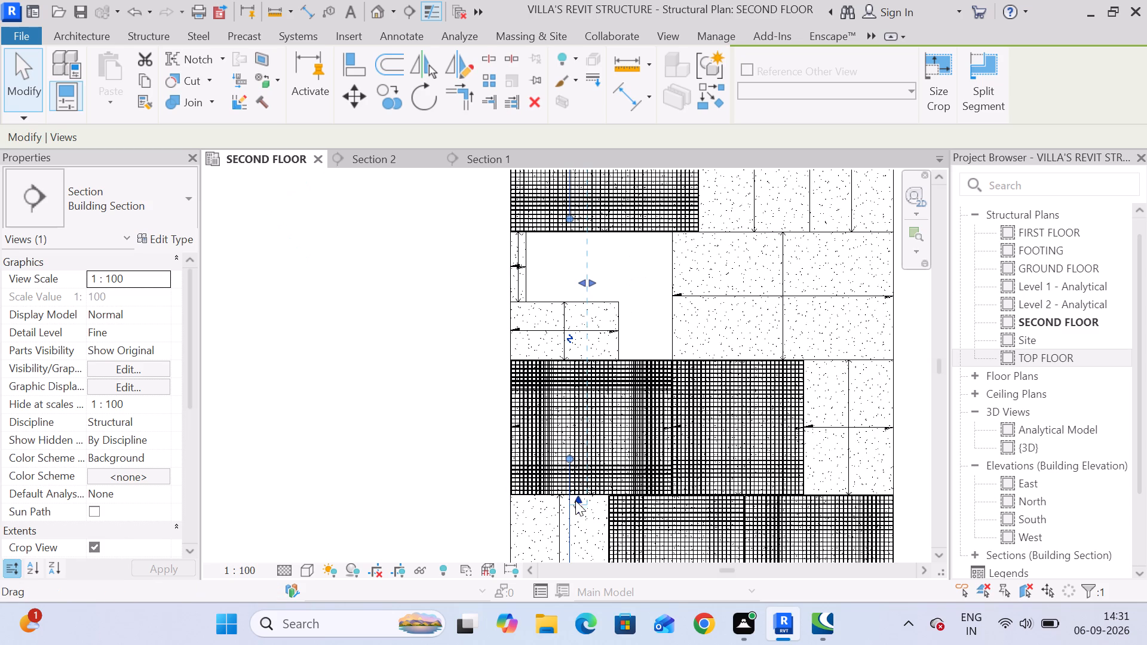
drag(575, 502, 584, 247)
middle_drag(596, 241, 596, 394)
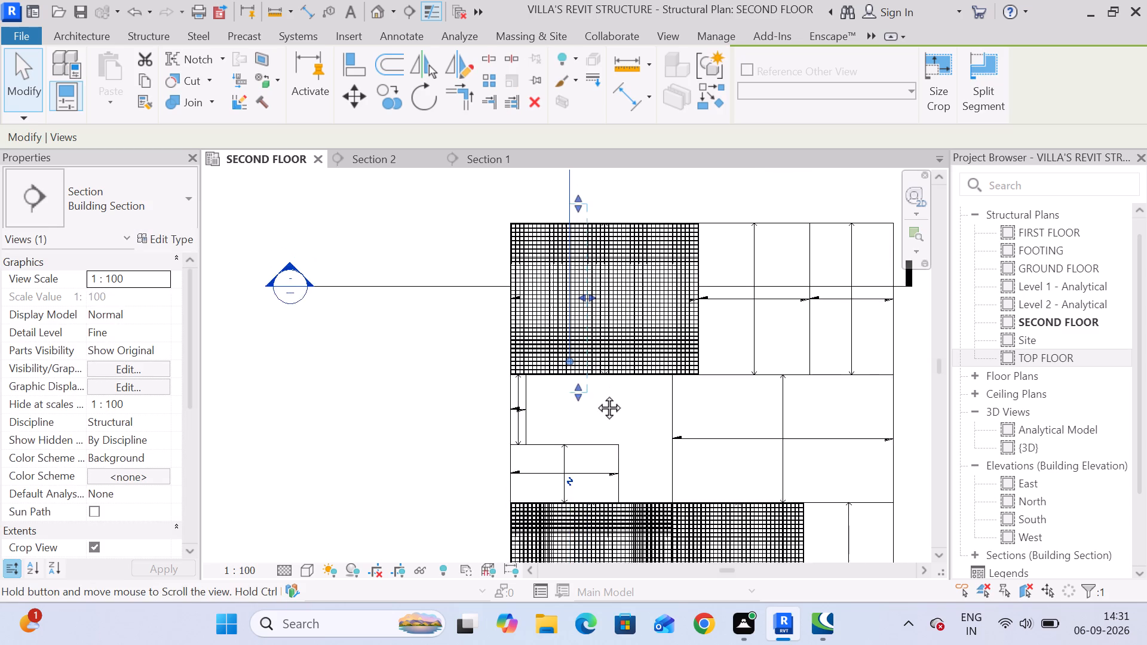
middle_drag(596, 394, 593, 427)
scroll(484, 405, down, 5)
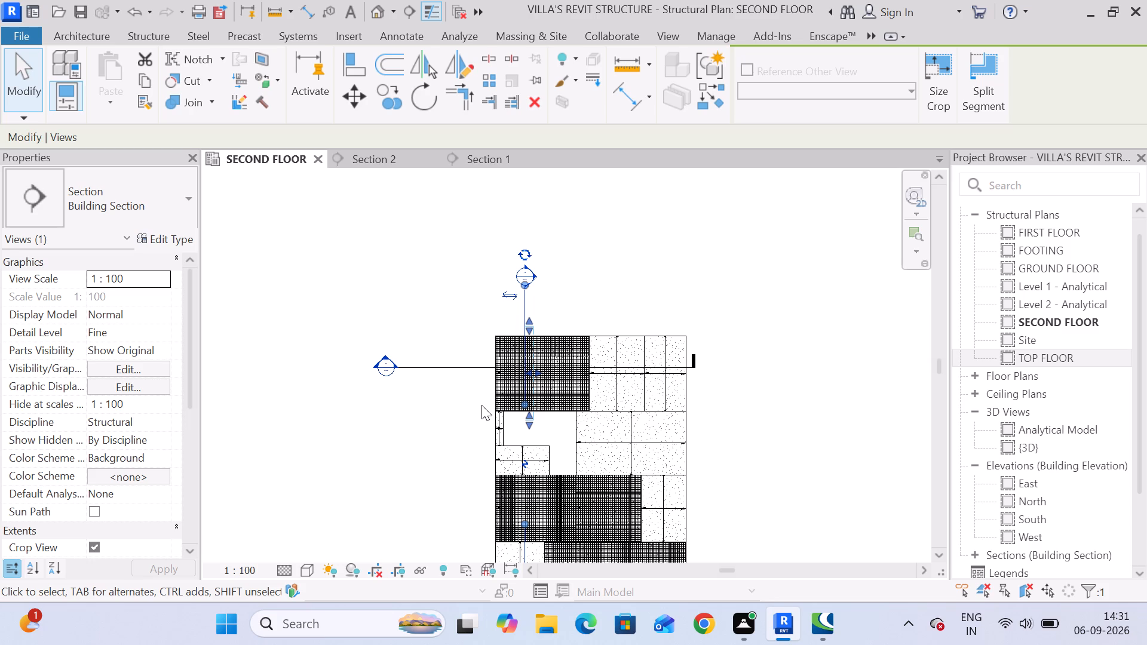
scroll(515, 363, up, 4)
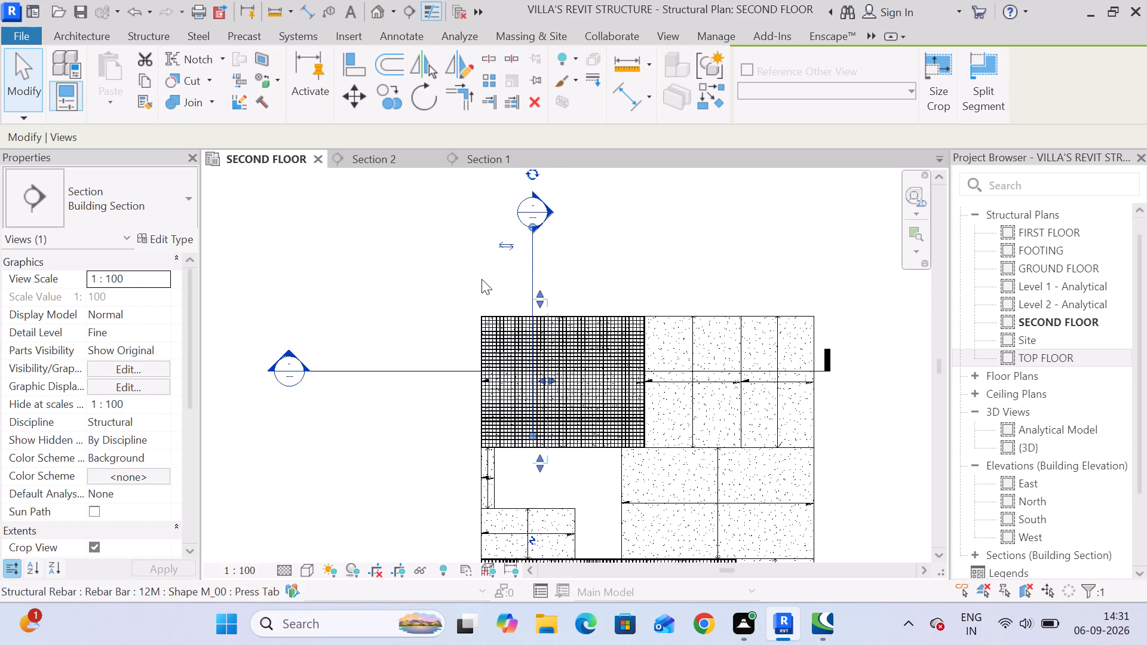
In the Section 1 view, lengthen the straight top bar at the slab's right end toward midspan to about 1460 mm.
click(496, 159)
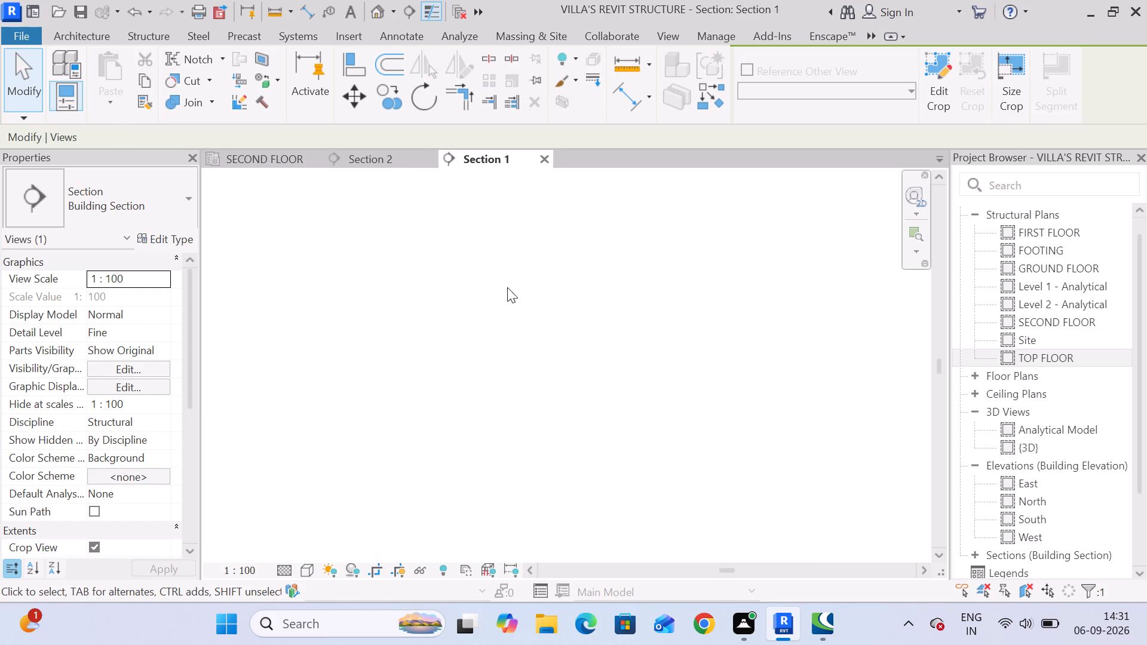
scroll(494, 301, down, 12)
middle_drag(394, 366, 673, 386)
scroll(502, 339, up, 4)
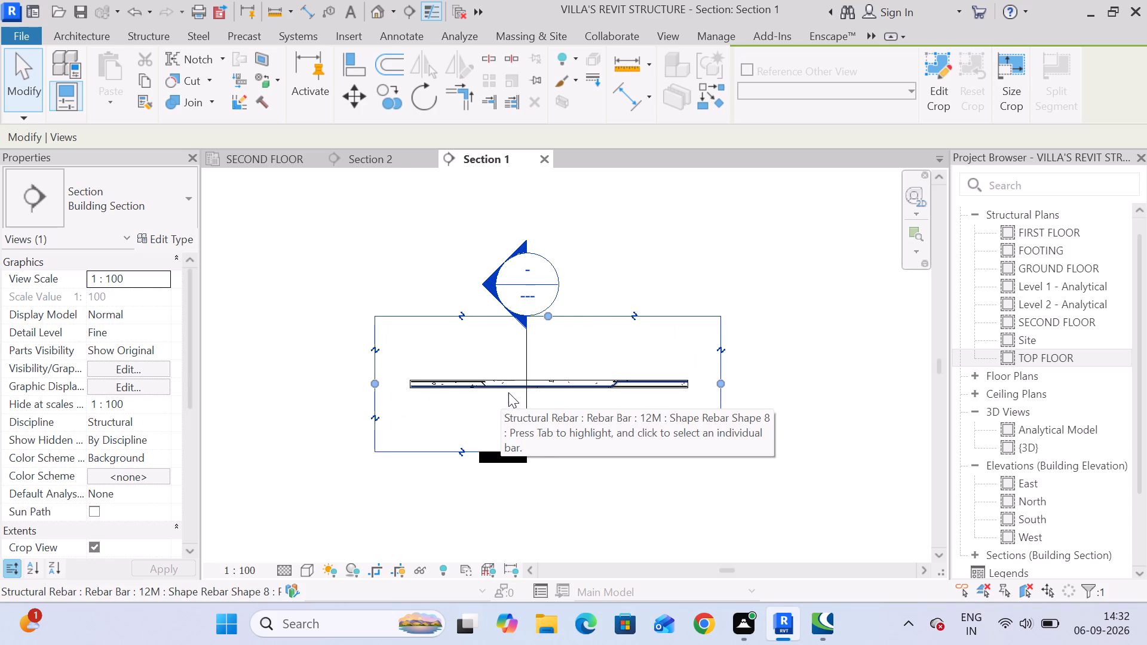
scroll(533, 391, up, 4)
scroll(759, 397, up, 4)
scroll(544, 355, up, 1)
scroll(646, 376, up, 2)
click(605, 351)
drag(599, 348, 578, 348)
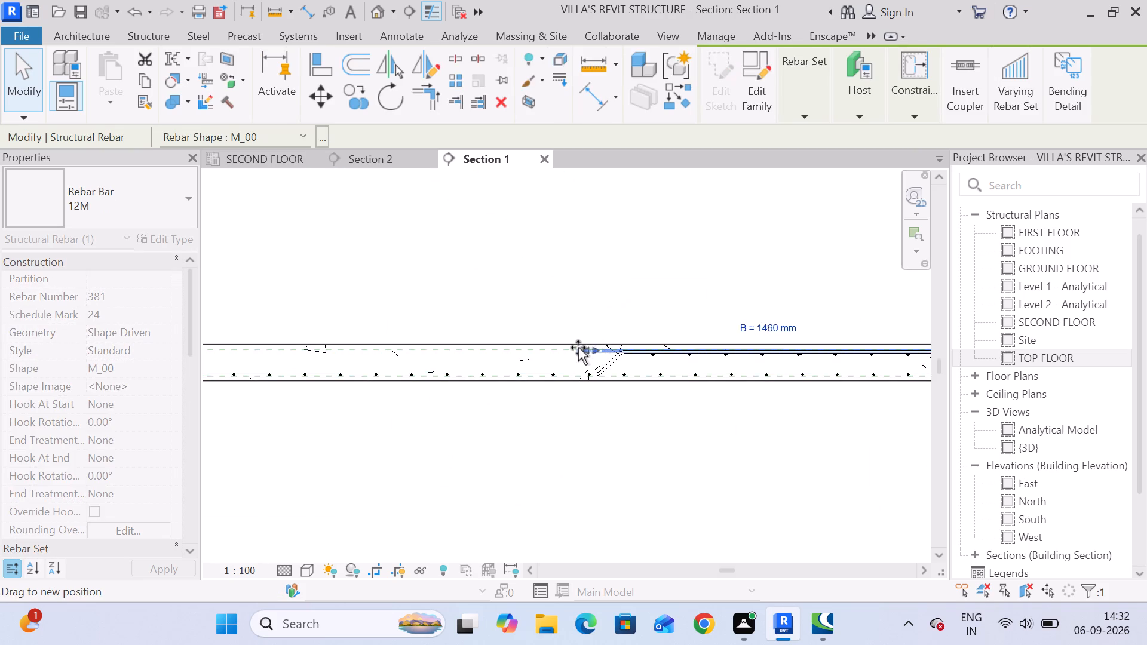
drag(578, 348, 576, 348)
scroll(571, 351, down, 3)
middle_drag(554, 444, 652, 459)
click(668, 413)
Shift the right-hand bend of the Rebar Shape 8 bar toward the slab end, giving B = 1200 mm and D = 3970 mm.
click(694, 371)
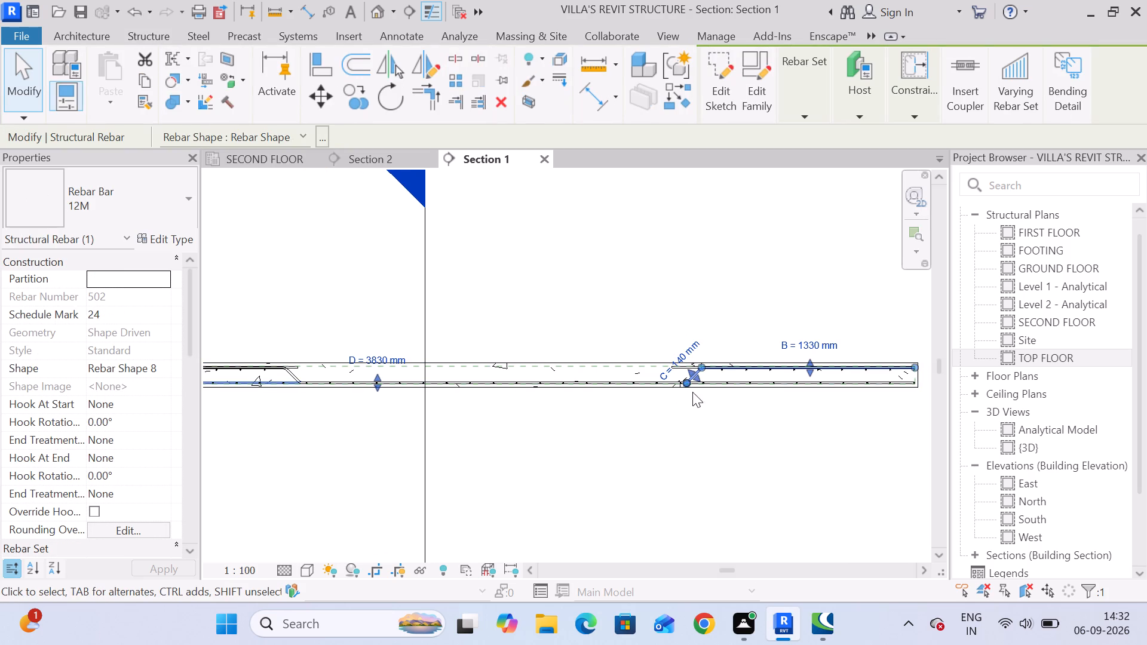
scroll(692, 389, up, 6)
middle_drag(774, 423, 565, 428)
drag(482, 360, 504, 361)
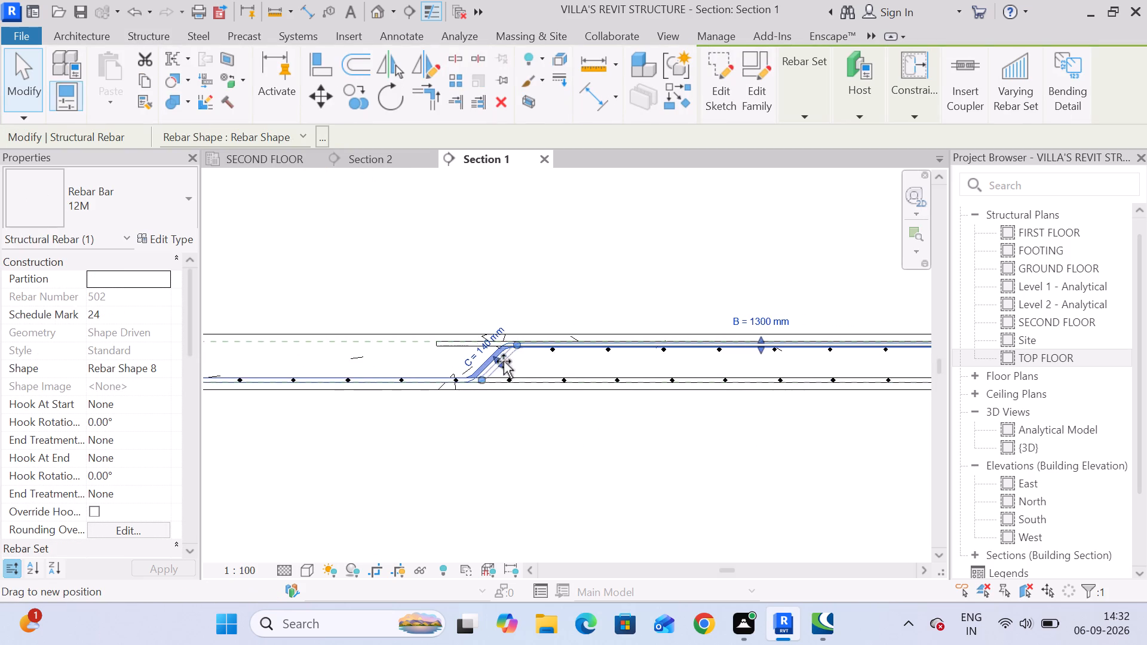
drag(504, 361, 535, 361)
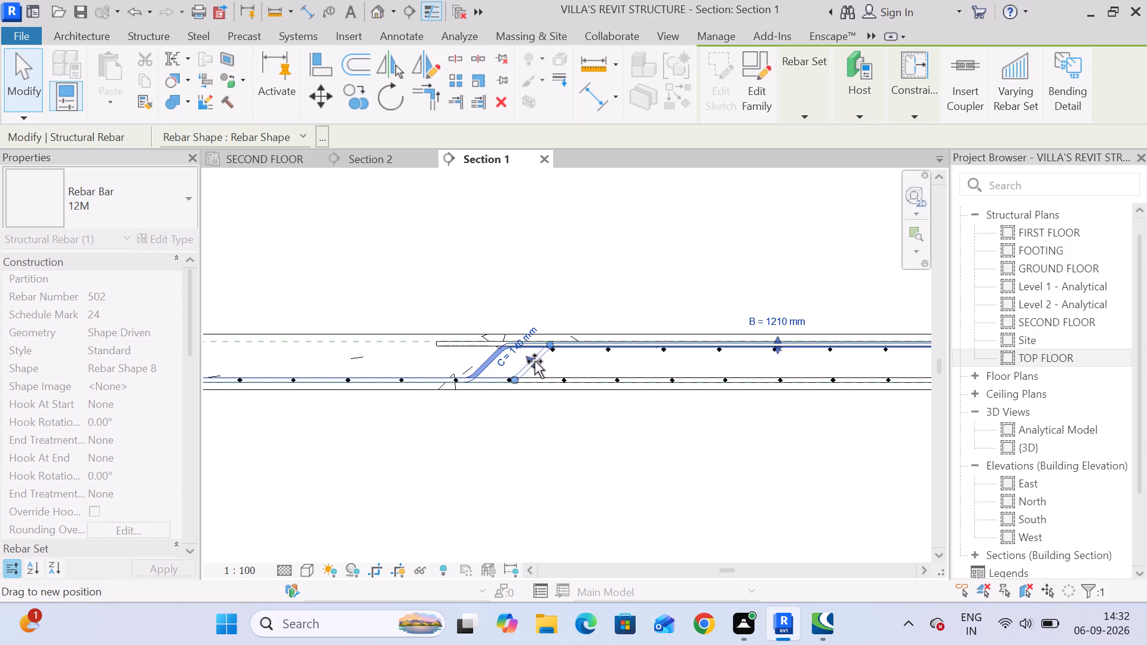
drag(535, 361, 538, 361)
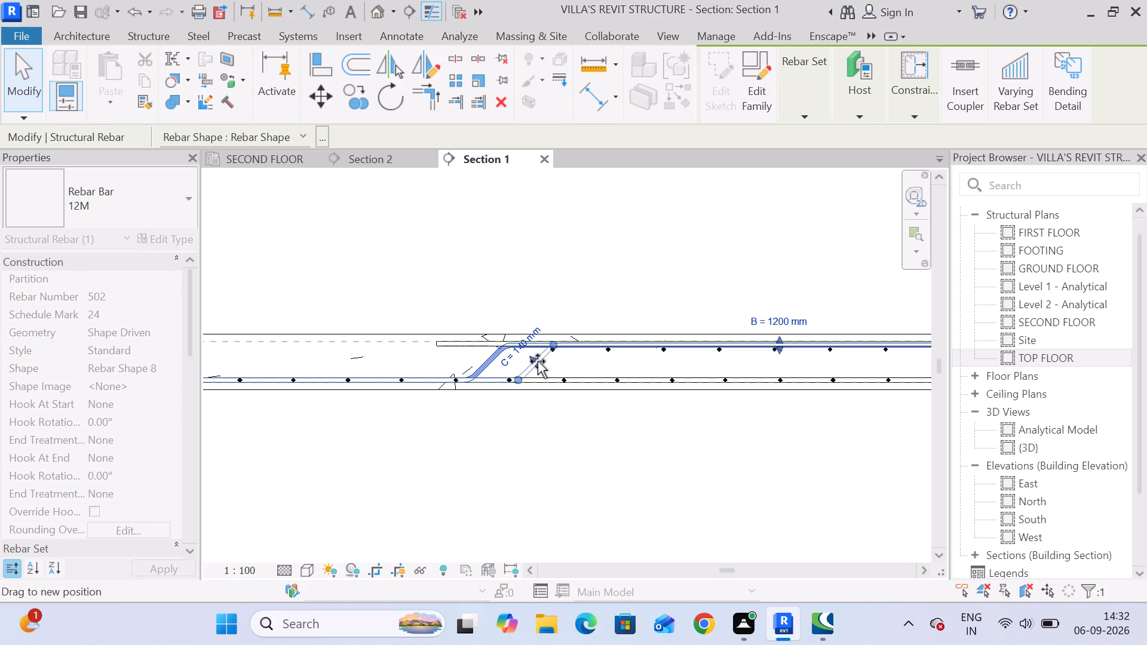
drag(538, 361, 538, 361)
scroll(549, 440, down, 3)
middle_drag(549, 440, 778, 437)
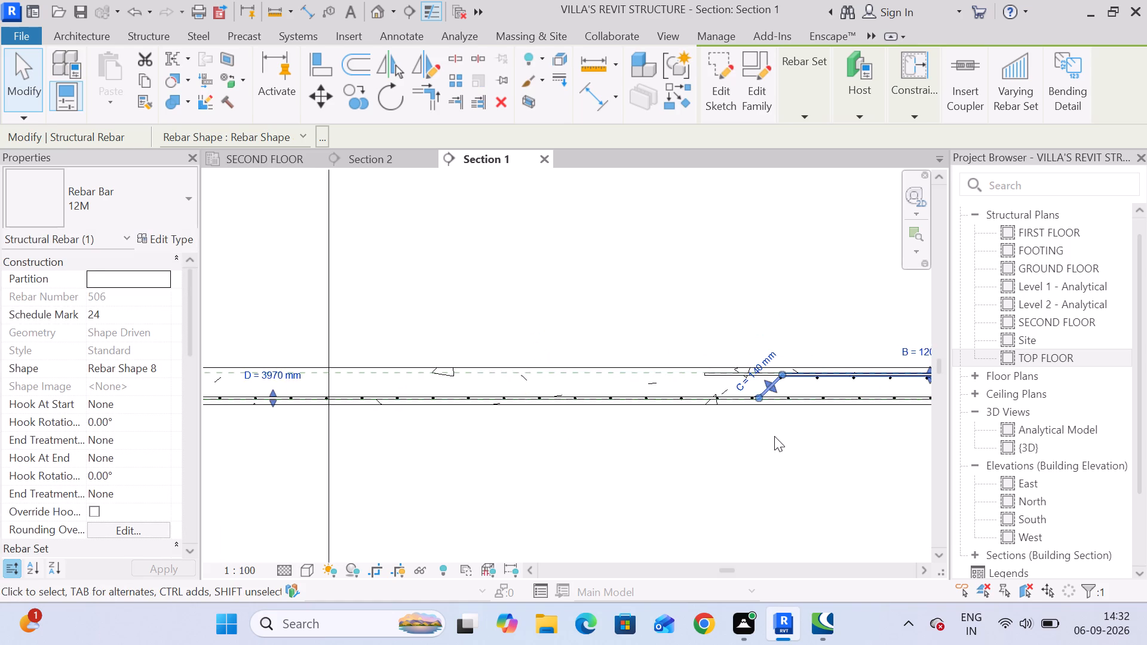
Shorten the straight top bar at the slab's right end in Section 1 to about 1420 mm.
click(765, 436)
click(737, 370)
drag(706, 370, 725, 370)
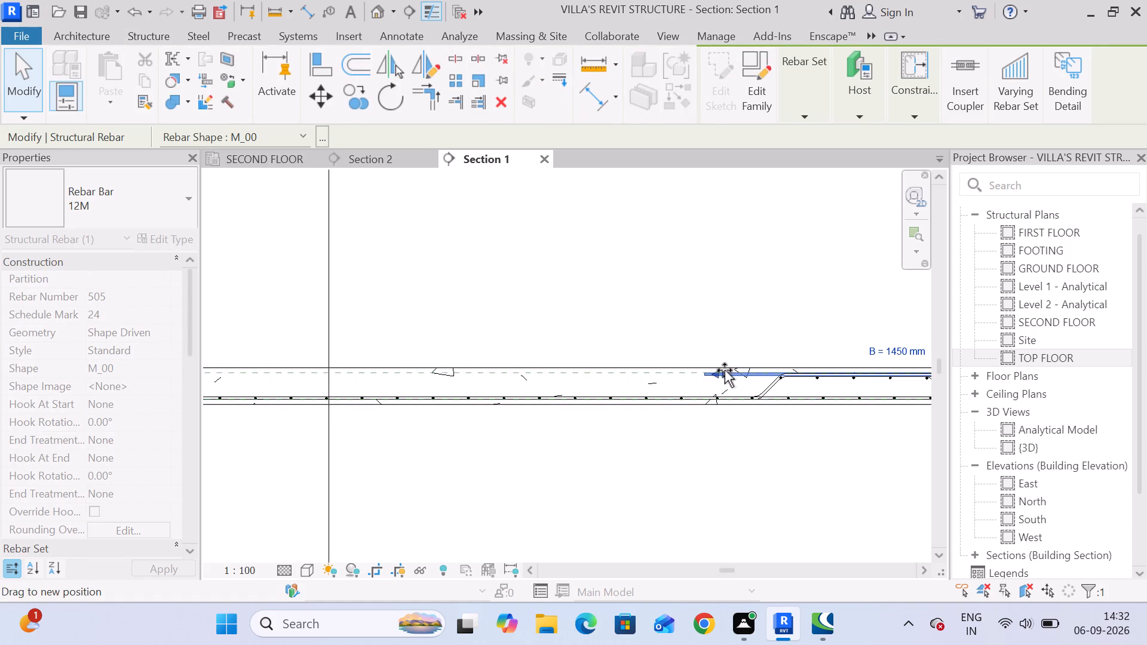
drag(725, 370, 729, 370)
Shift the left-hand bend of the Rebar Shape 8 bar toward the slab's left end to shorten its top leg.
scroll(683, 484, down, 5)
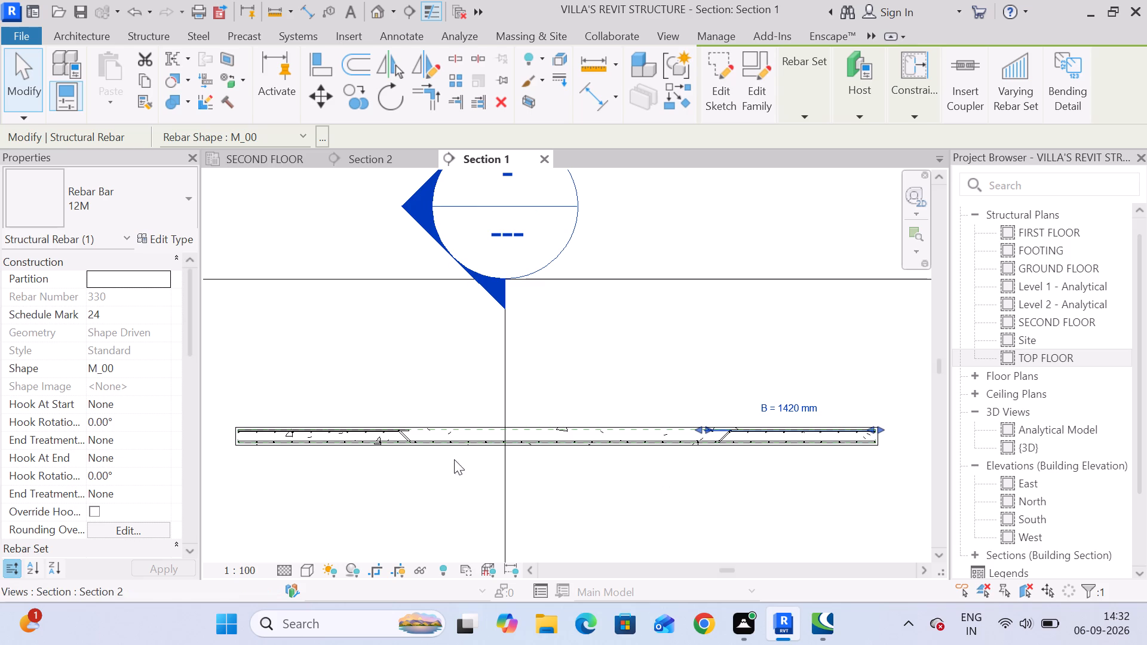
scroll(447, 457, up, 4)
middle_drag(452, 468, 590, 474)
scroll(590, 474, up, 1)
scroll(522, 469, up, 4)
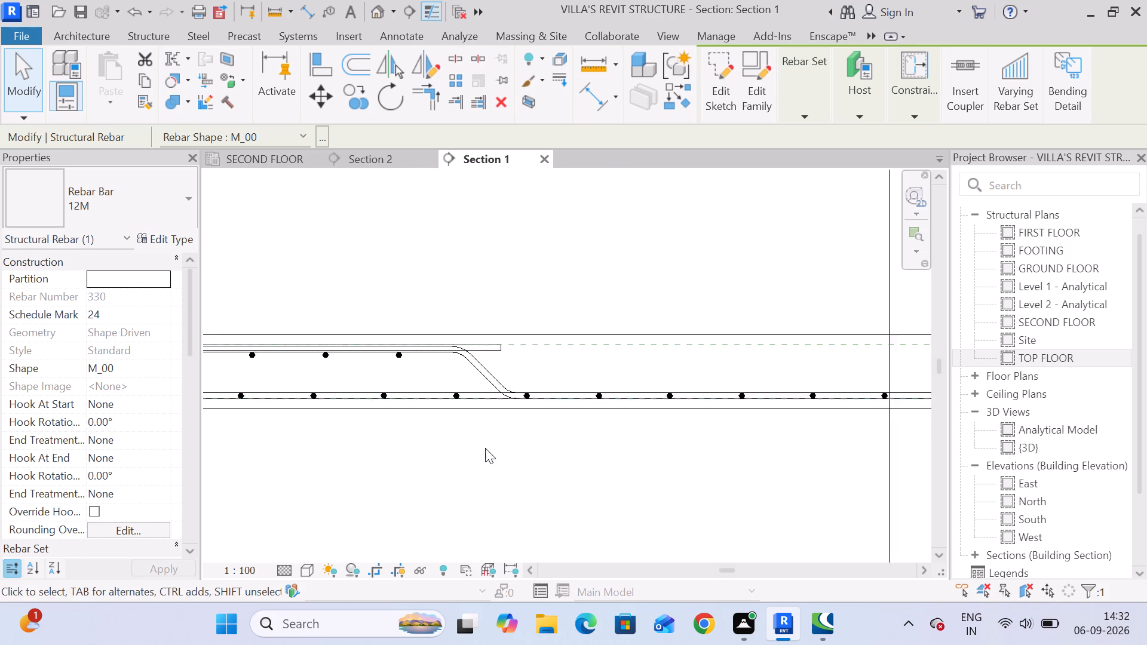
scroll(470, 447, up, 1)
middle_drag(485, 448, 558, 491)
click(539, 481)
click(560, 407)
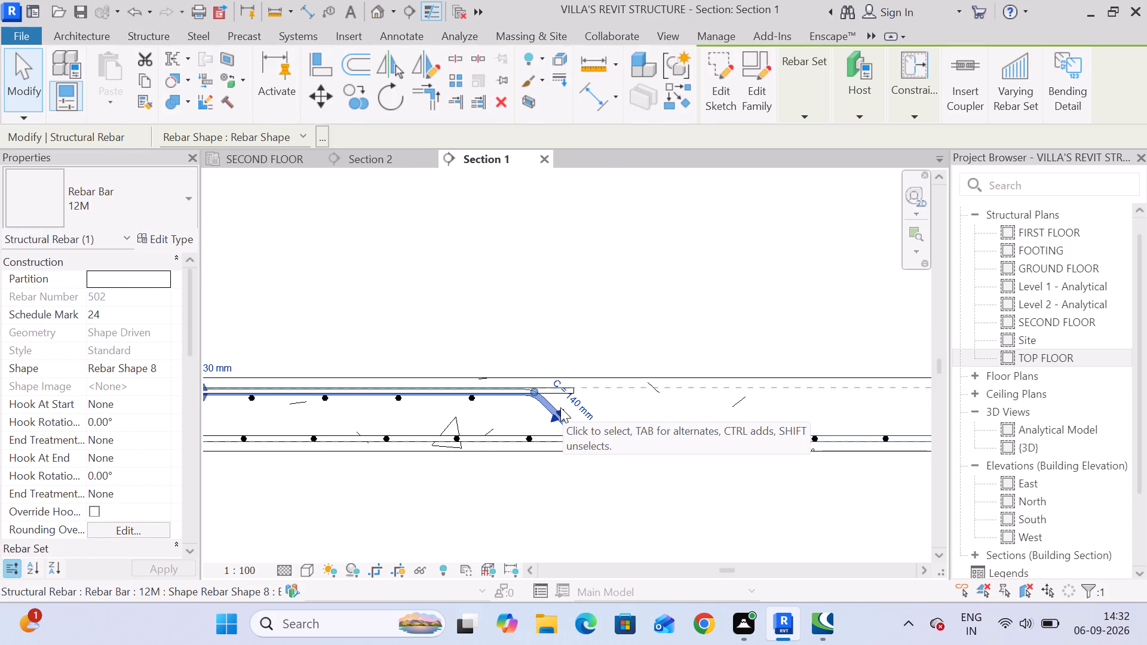
scroll(559, 420, down, 3)
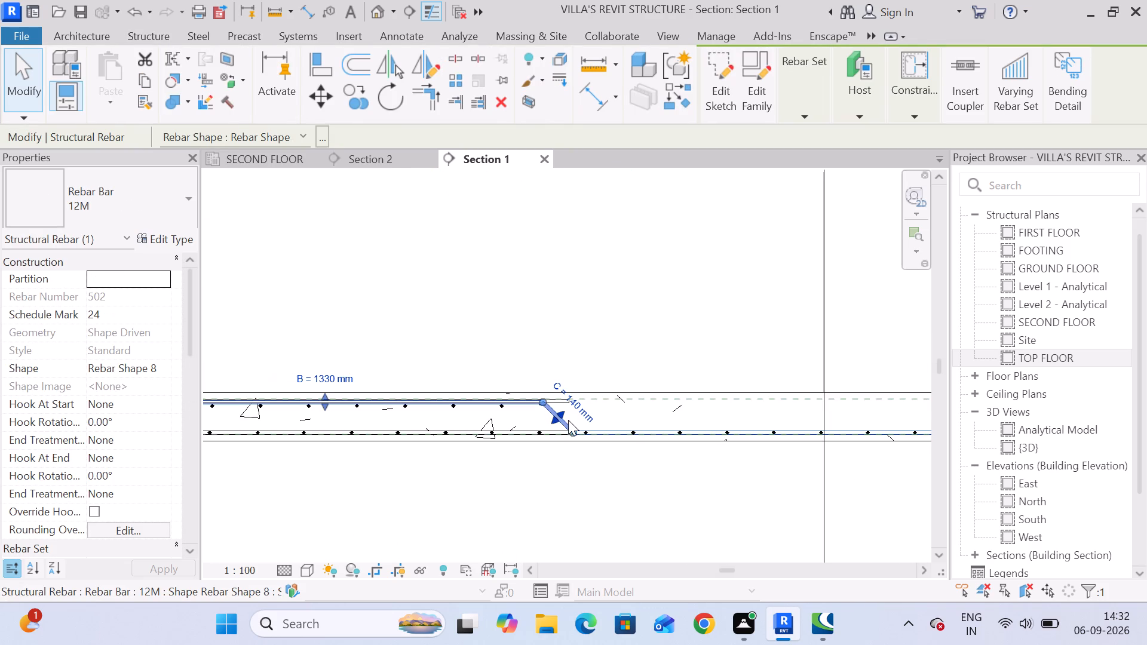
drag(551, 417, 523, 416)
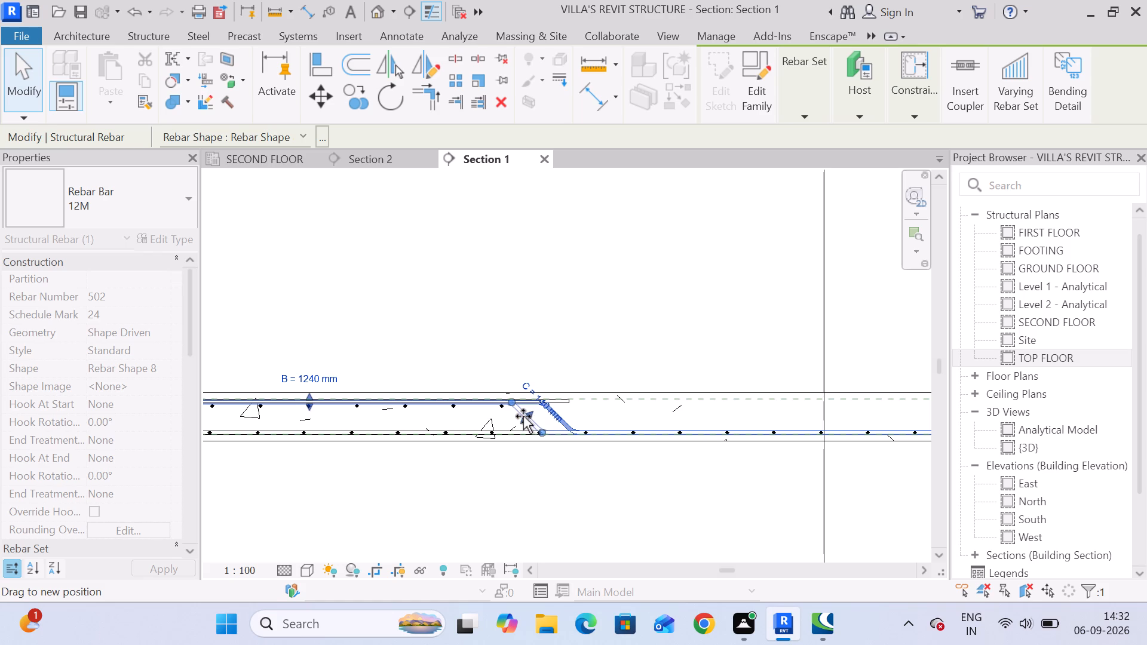
drag(523, 416, 514, 416)
click(519, 476)
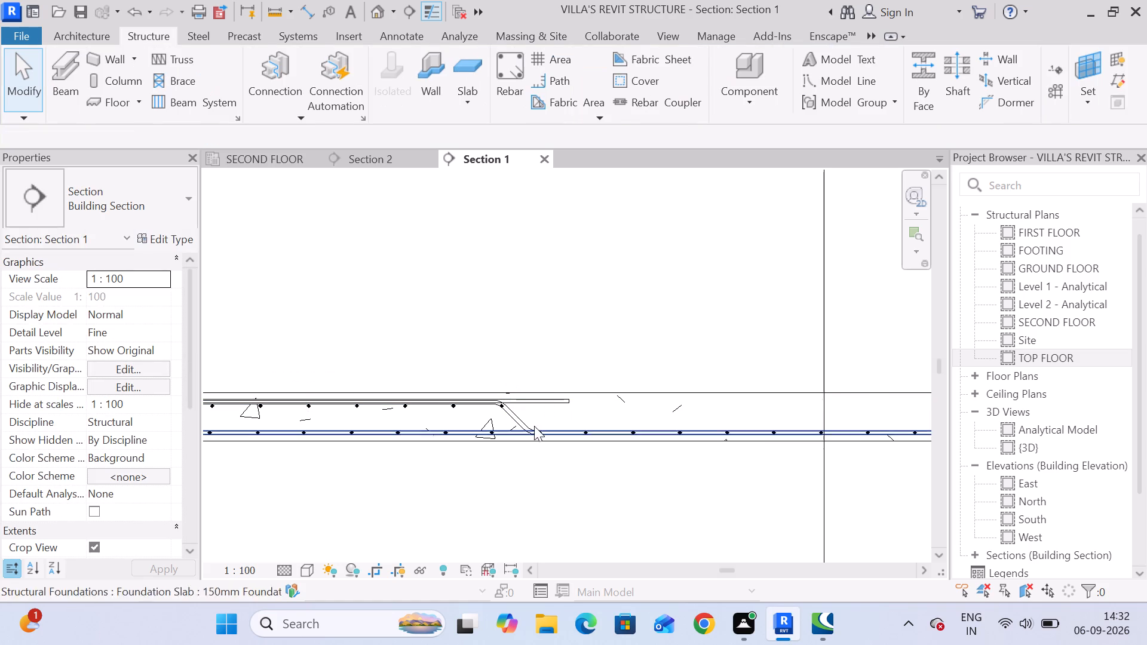
Shorten the straight top bar at the slab's left end to about 1340 mm.
click(538, 401)
drag(566, 403, 553, 402)
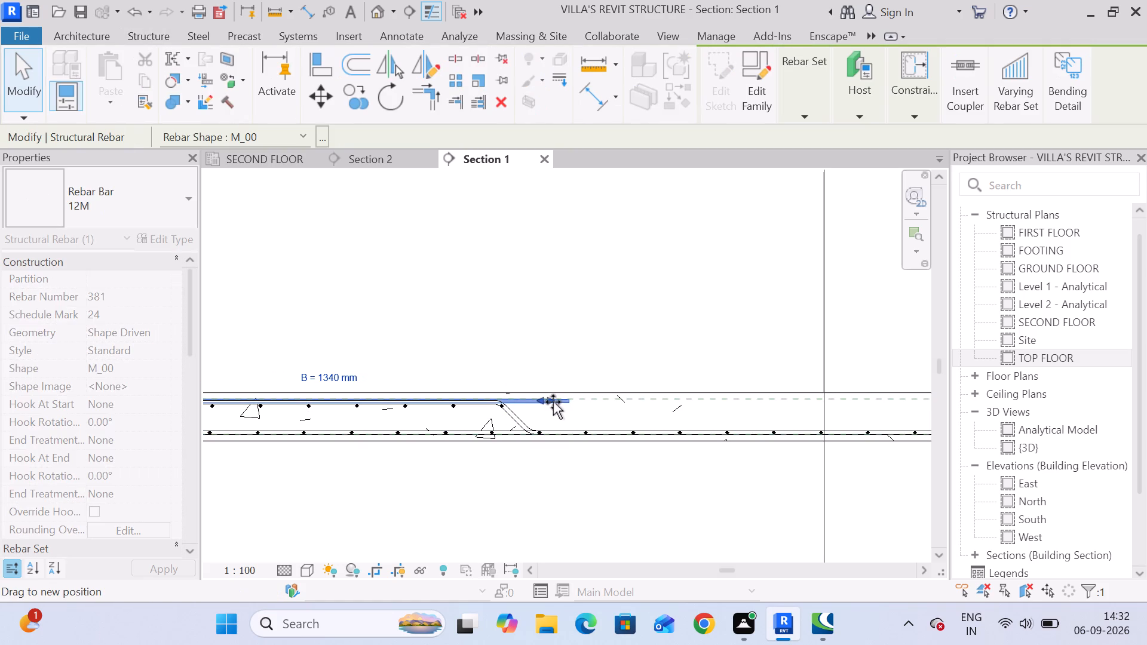
drag(553, 402, 556, 402)
Shorten the straight top bar at the slab's right end slightly further by pulling its midspan end toward the support.
scroll(569, 436, down, 4)
middle_drag(729, 486, 531, 381)
scroll(548, 385, down, 4)
scroll(706, 349, up, 6)
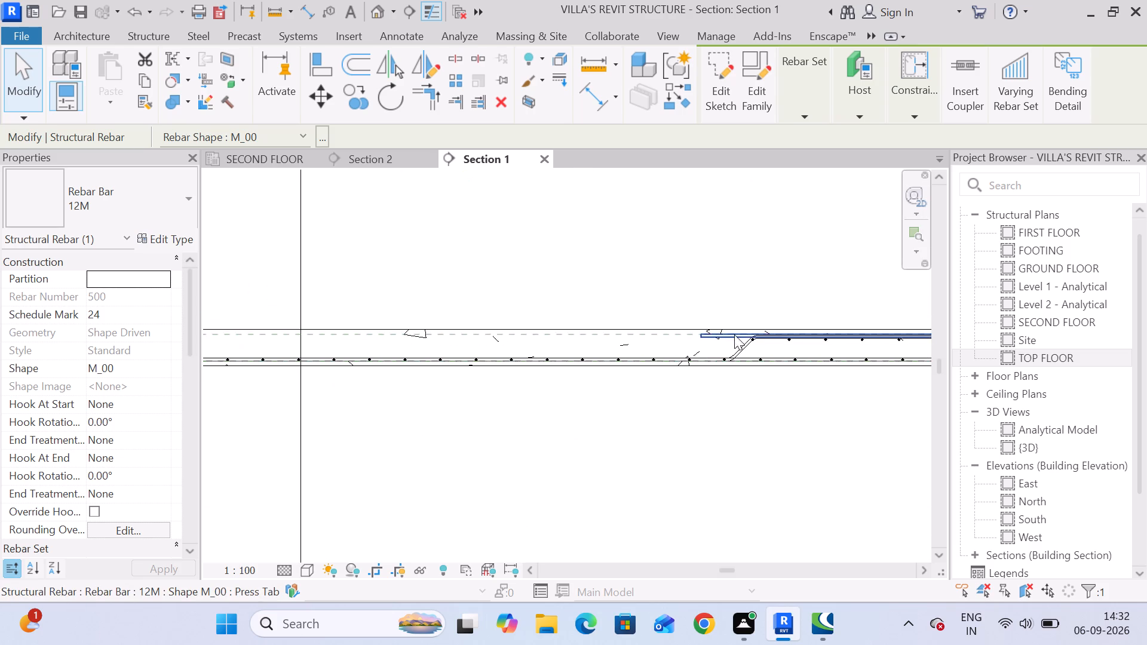
scroll(734, 327, up, 3)
click(717, 343)
drag(683, 340, 688, 340)
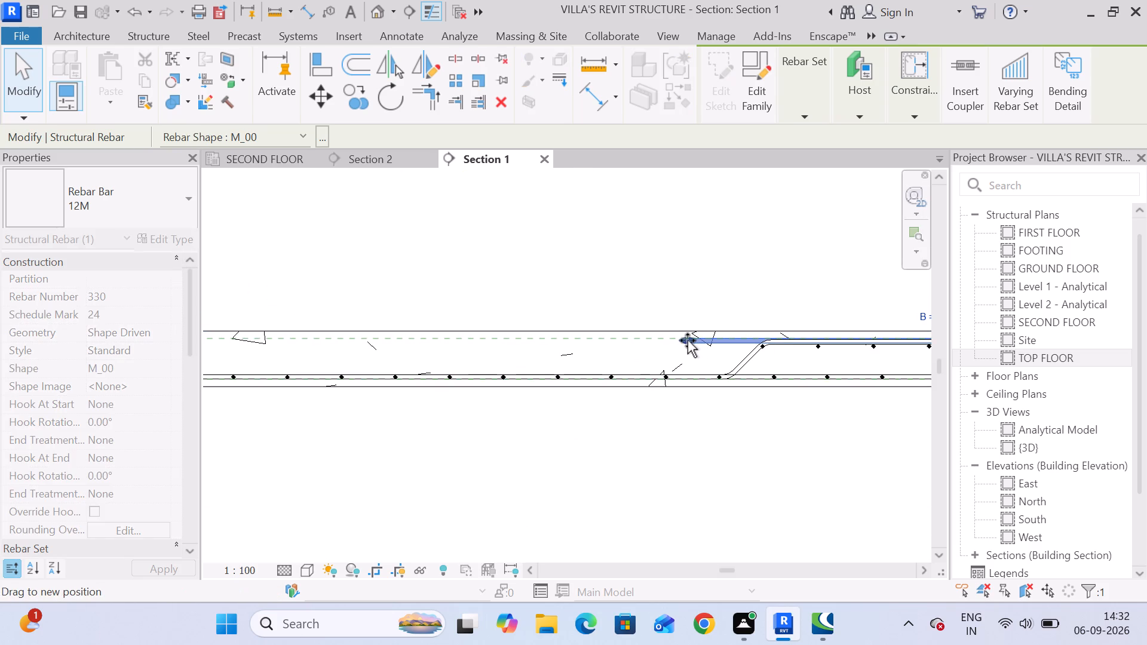
drag(688, 340, 695, 340)
click(677, 447)
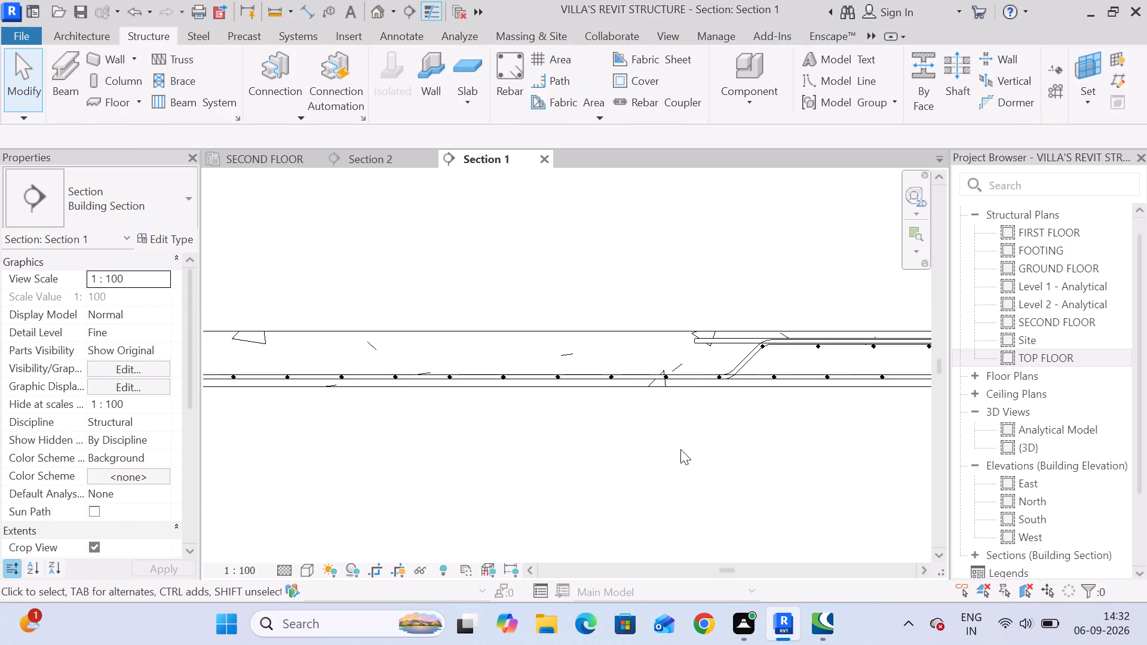
Examine the fitted bars in Section 1, checking the cross-bar layers and edge cover at the slab's right end.
scroll(682, 450, down, 6)
middle_drag(681, 450, 698, 428)
scroll(707, 428, down, 3)
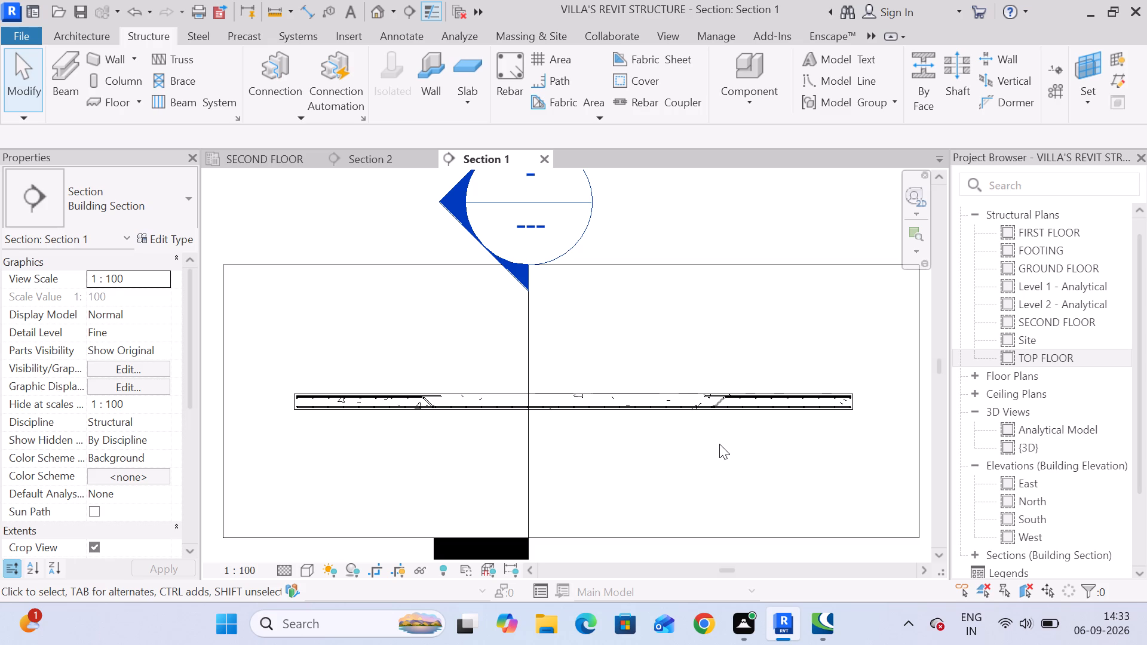
scroll(712, 451, down, 3)
middle_drag(707, 460, 703, 398)
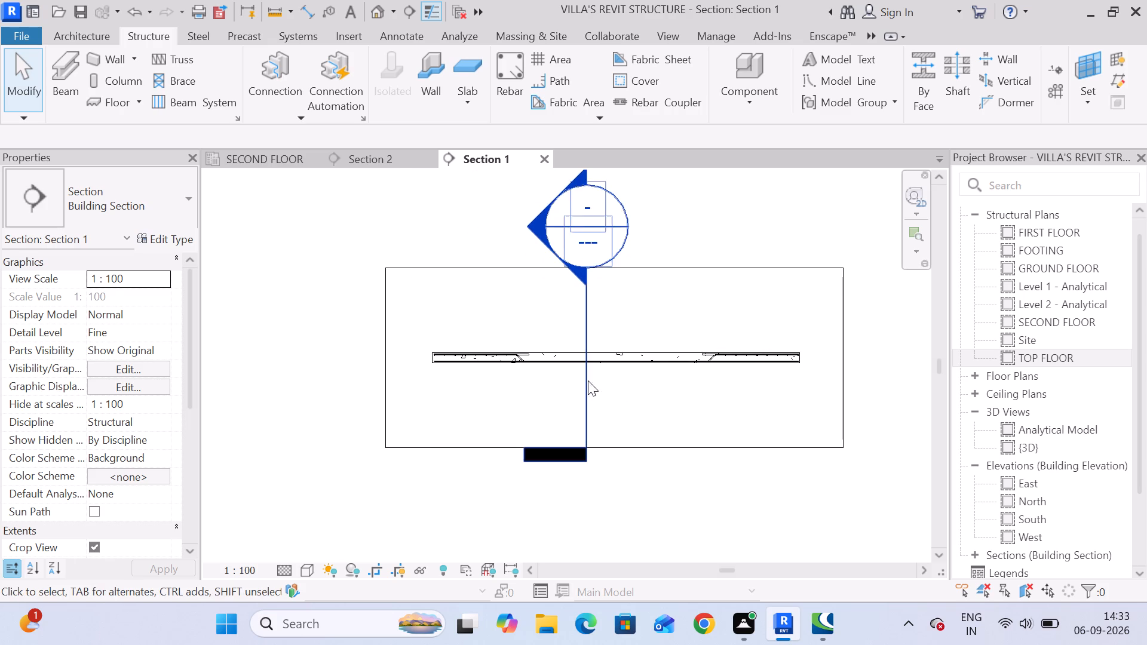
scroll(718, 337, up, 6)
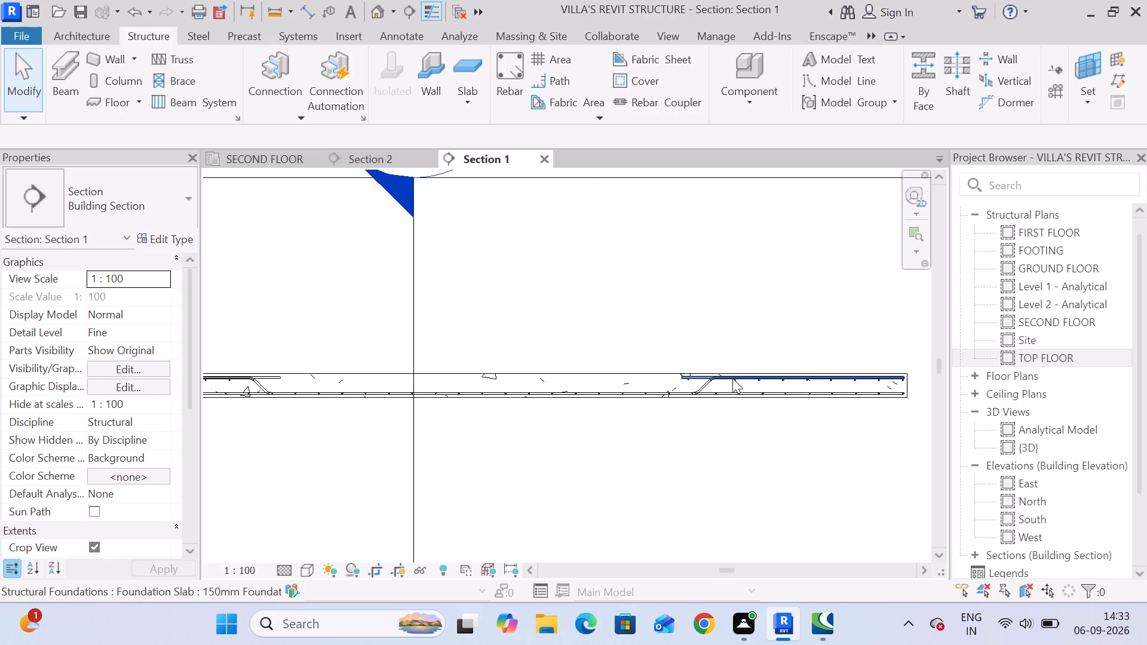
scroll(742, 400, up, 4)
middle_drag(768, 406, 508, 376)
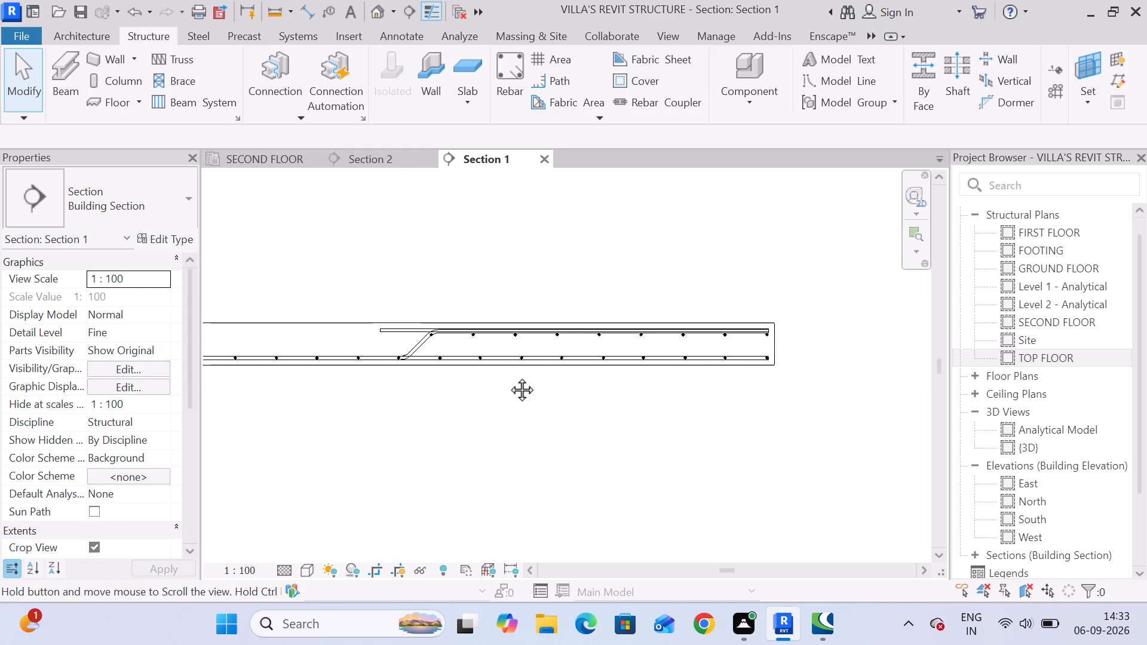
middle_drag(508, 376, 507, 377)
scroll(722, 359, up, 8)
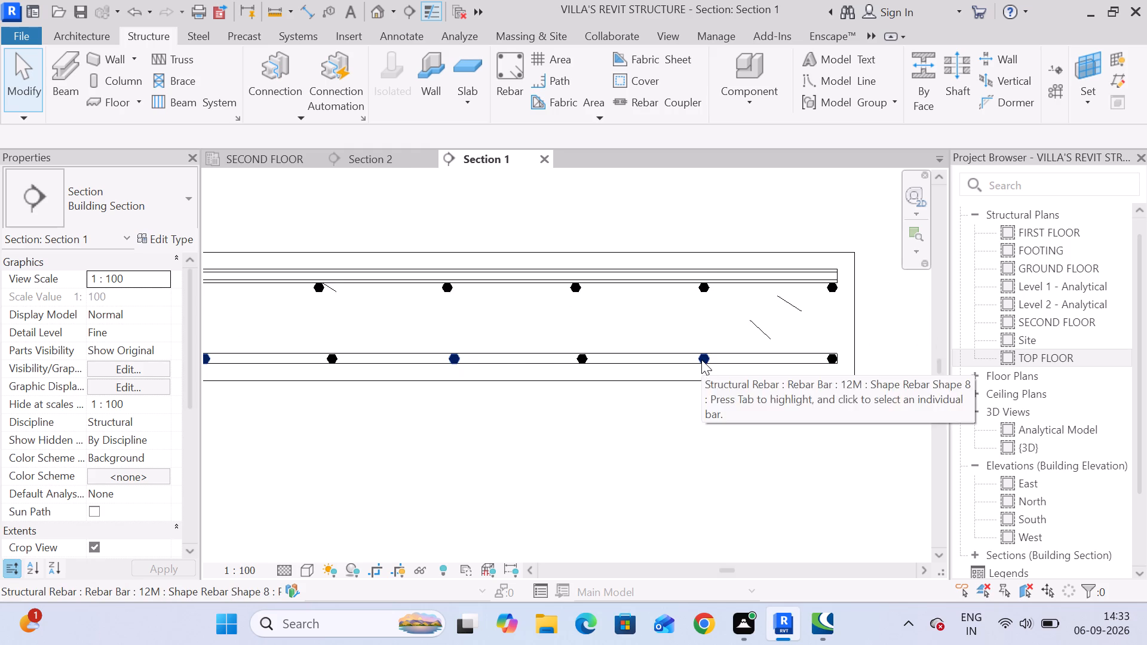
click(701, 360)
scroll(702, 358, up, 5)
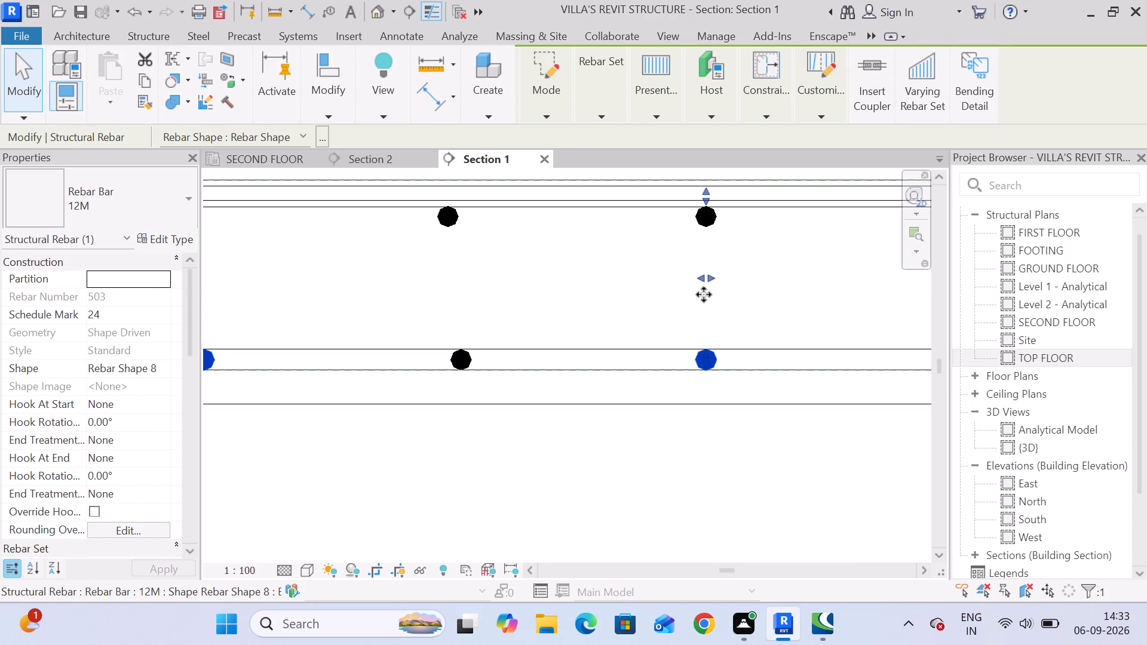
click(710, 281)
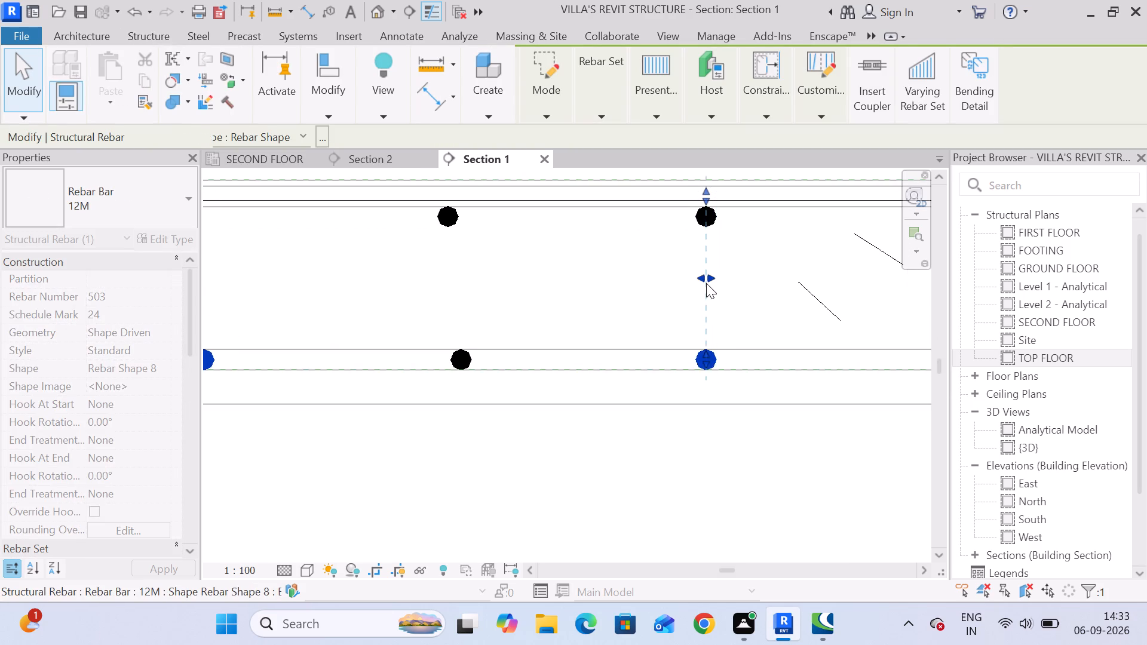
scroll(716, 414, down, 4)
click(700, 439)
scroll(714, 434, down, 2)
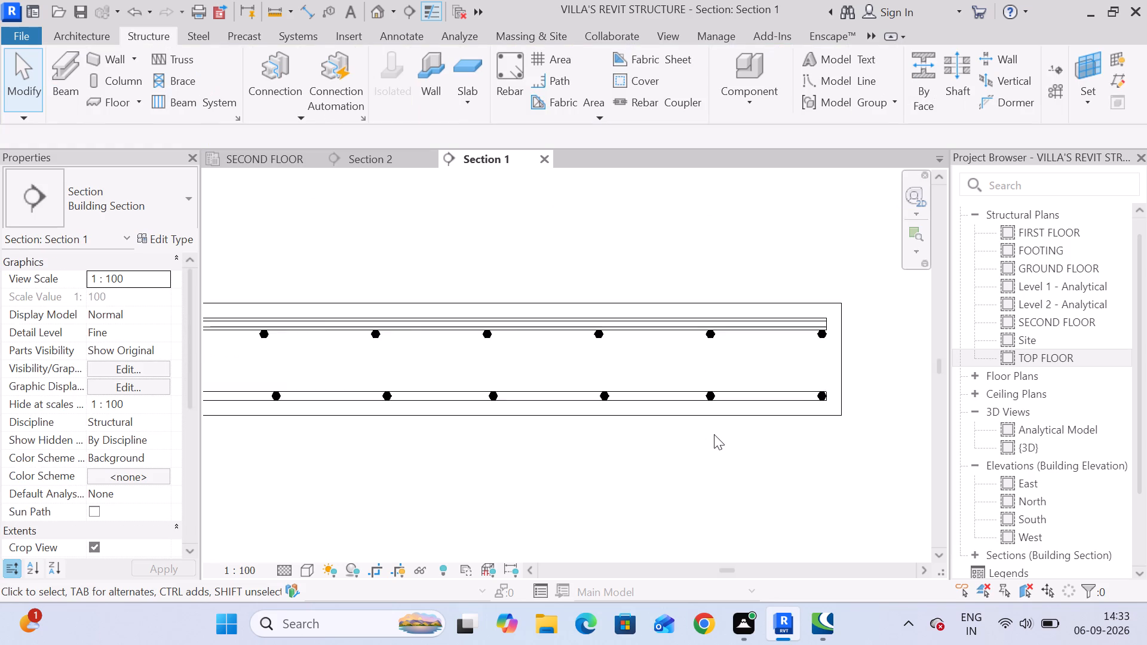
scroll(714, 434, down, 16)
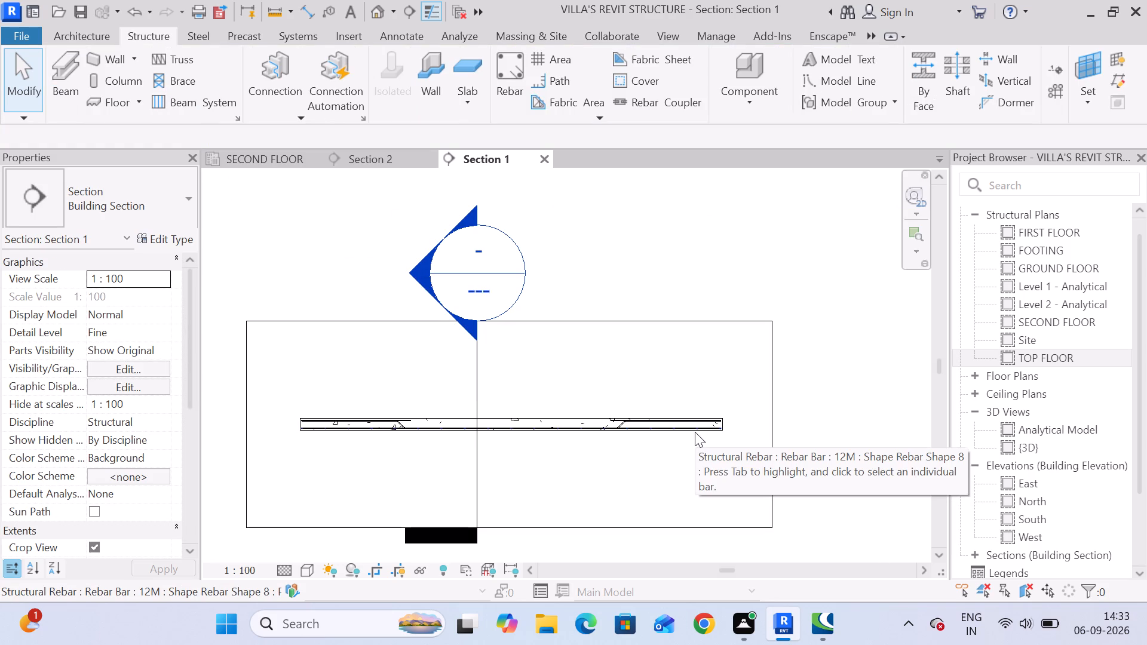
Examine the bent bars, cross bars and edge cover at the slab's left end in Section 1.
middle_drag(697, 433, 697, 392)
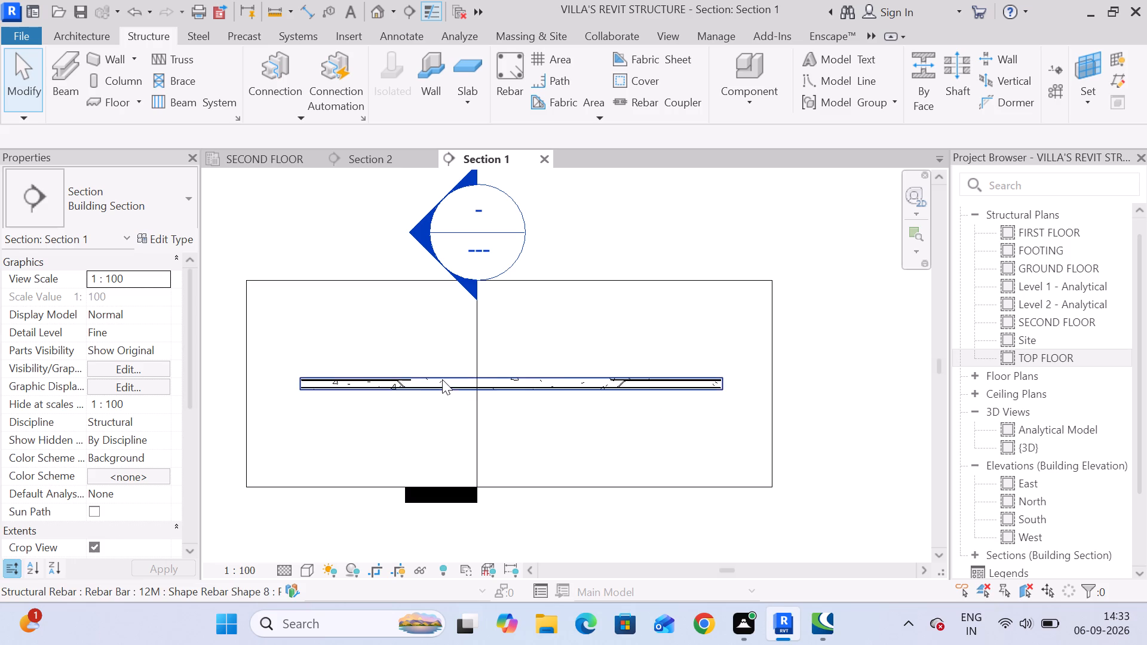
scroll(433, 379, up, 3)
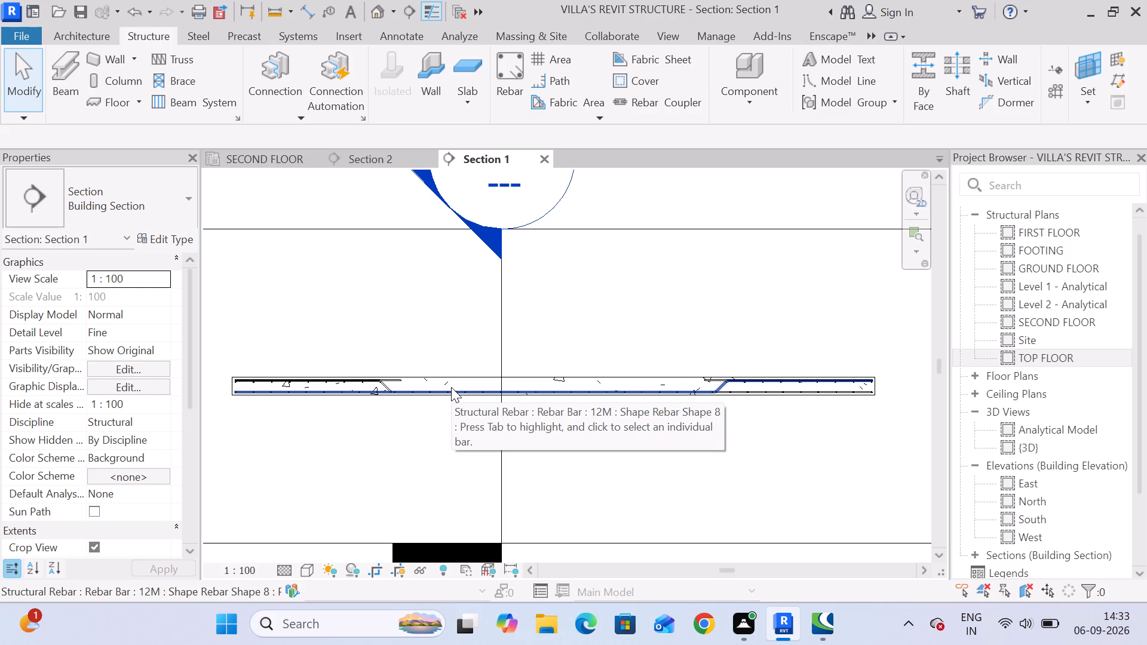
scroll(451, 387, down, 2)
scroll(415, 378, up, 4)
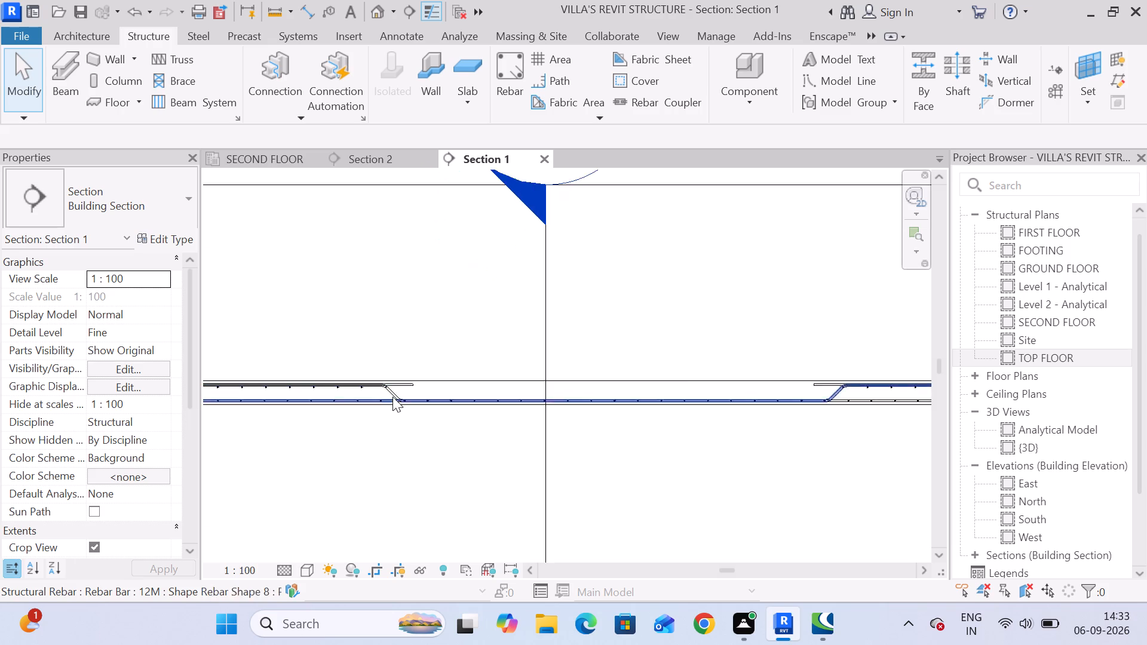
scroll(389, 397, up, 5)
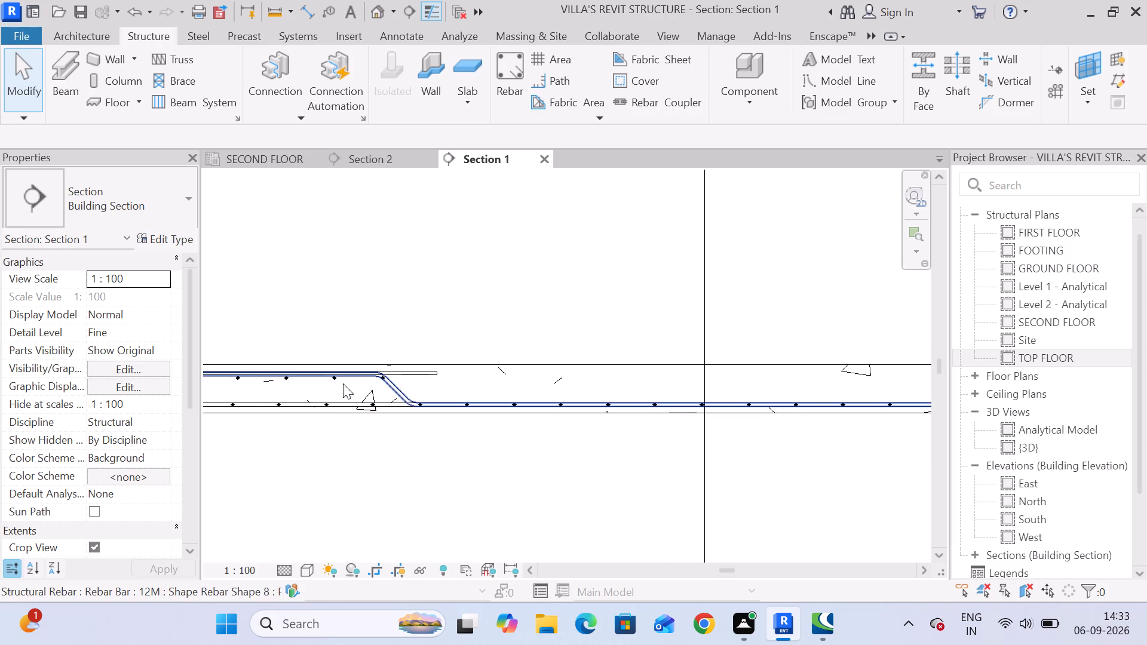
middle_drag(337, 384, 739, 385)
scroll(318, 386, up, 2)
scroll(508, 399, up, 2)
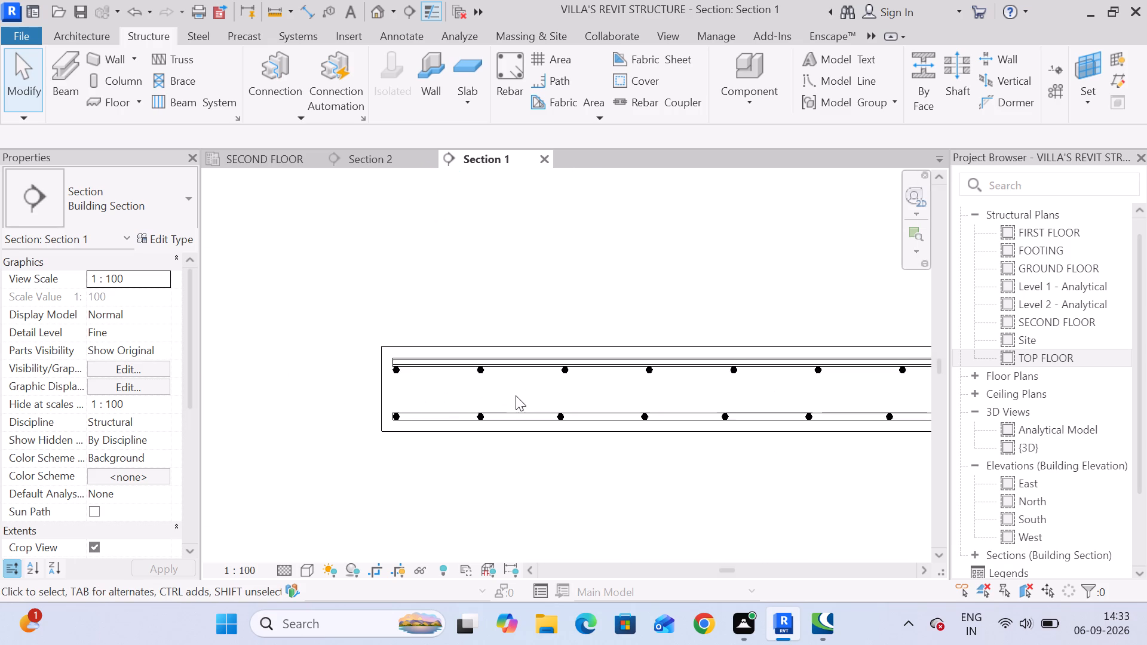
scroll(516, 395, down, 10)
middle_drag(552, 412, 399, 316)
scroll(424, 325, down, 4)
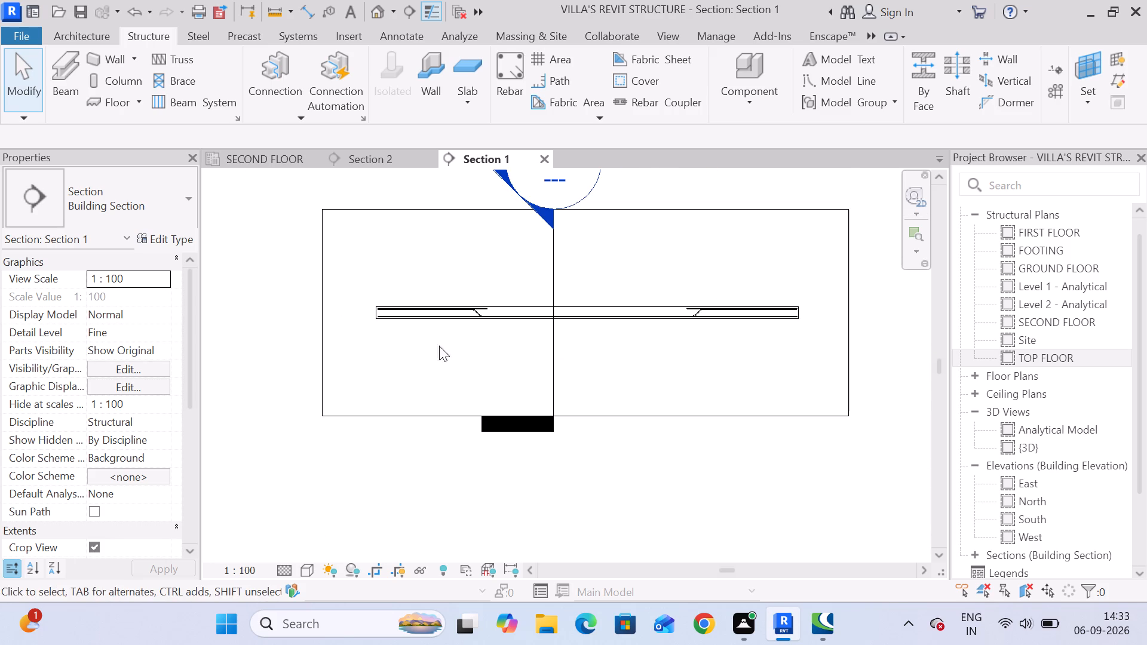
middle_drag(710, 370, 557, 363)
middle_drag(559, 362, 563, 371)
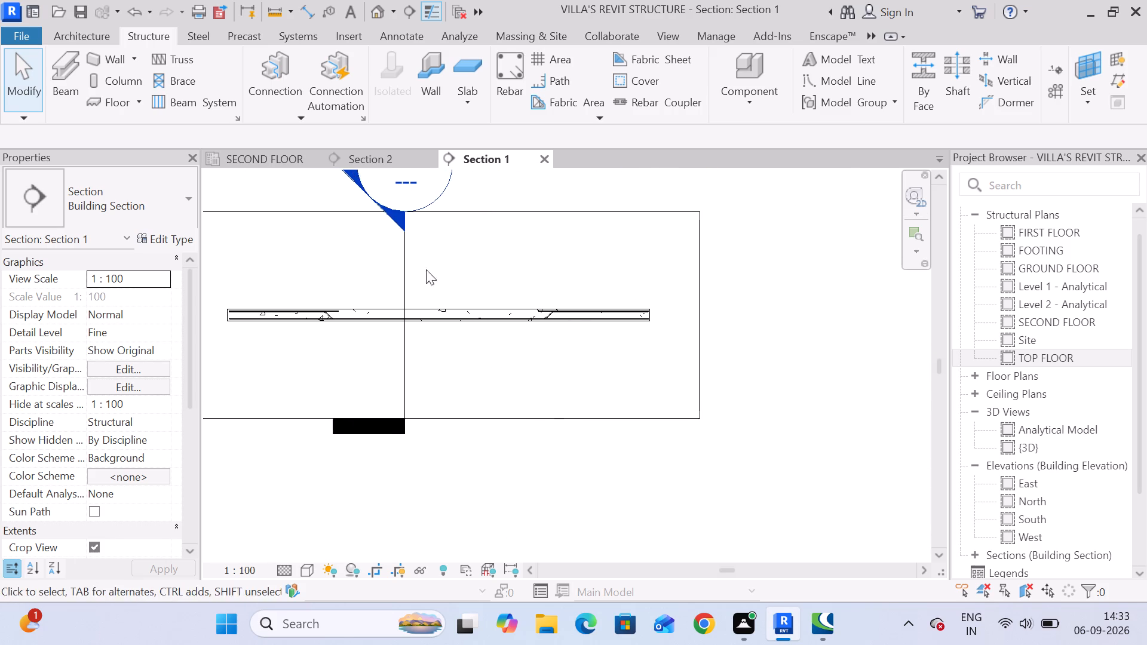
In Section 2, shift the bent bar's bend near the slab's right end toward the support, making its top leg about 1500 mm.
click(381, 152)
scroll(668, 335, up, 6)
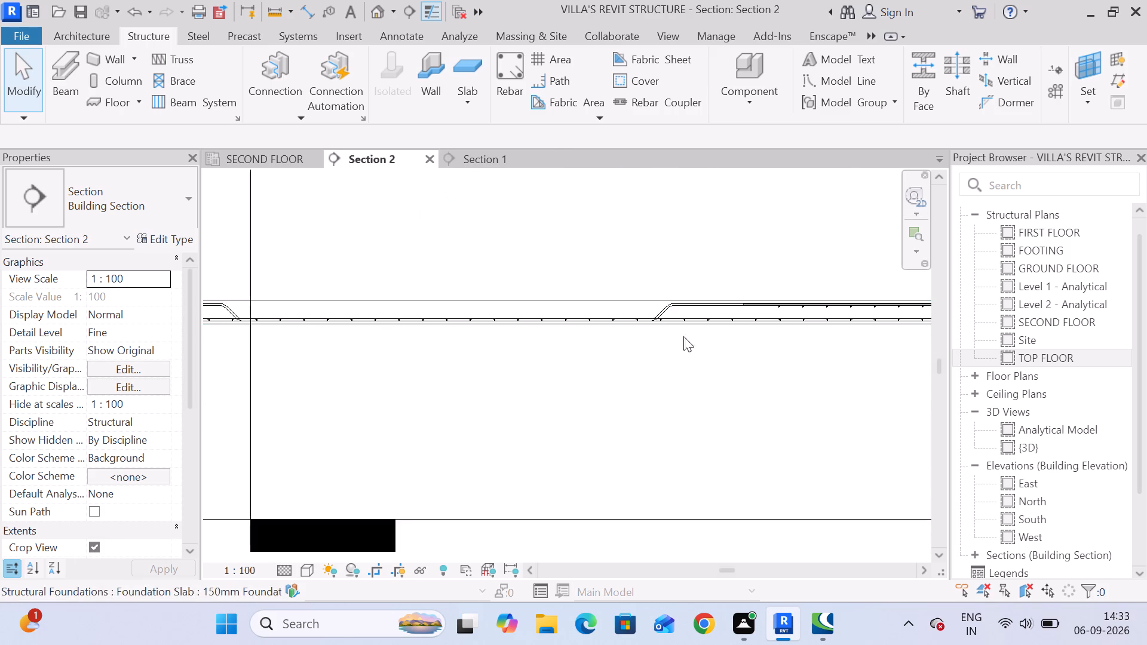
middle_drag(703, 345, 477, 302)
scroll(453, 257, up, 4)
middle_drag(563, 368, 416, 368)
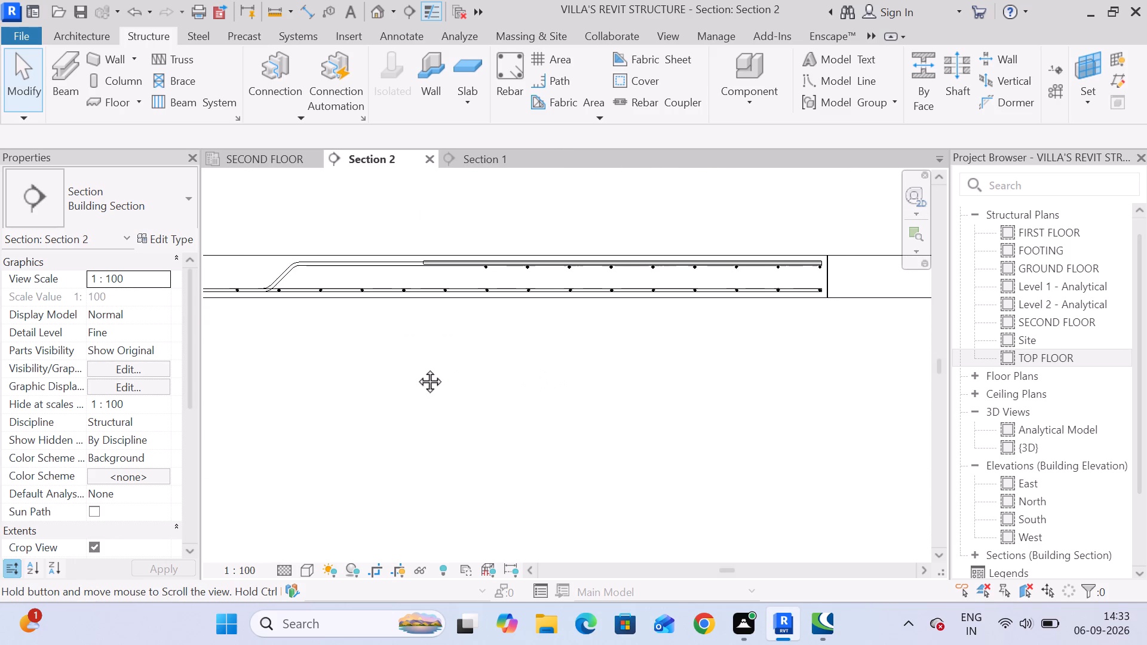
middle_drag(416, 368, 415, 368)
click(280, 269)
scroll(294, 348, down, 4)
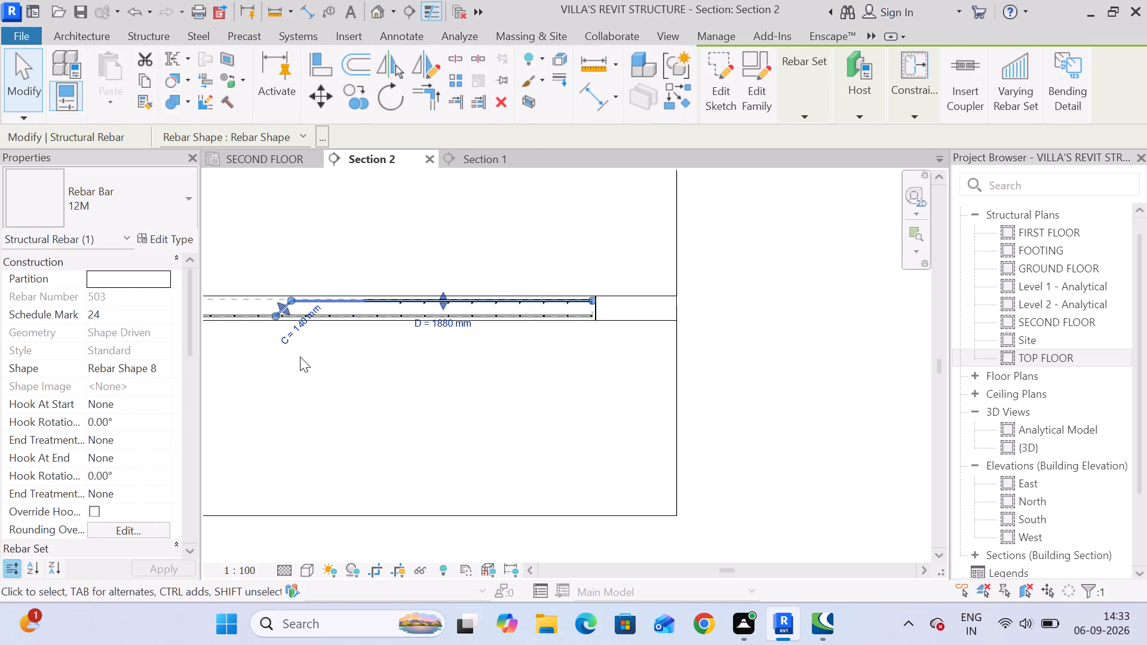
middle_drag(301, 357, 591, 382)
scroll(606, 383, down, 2)
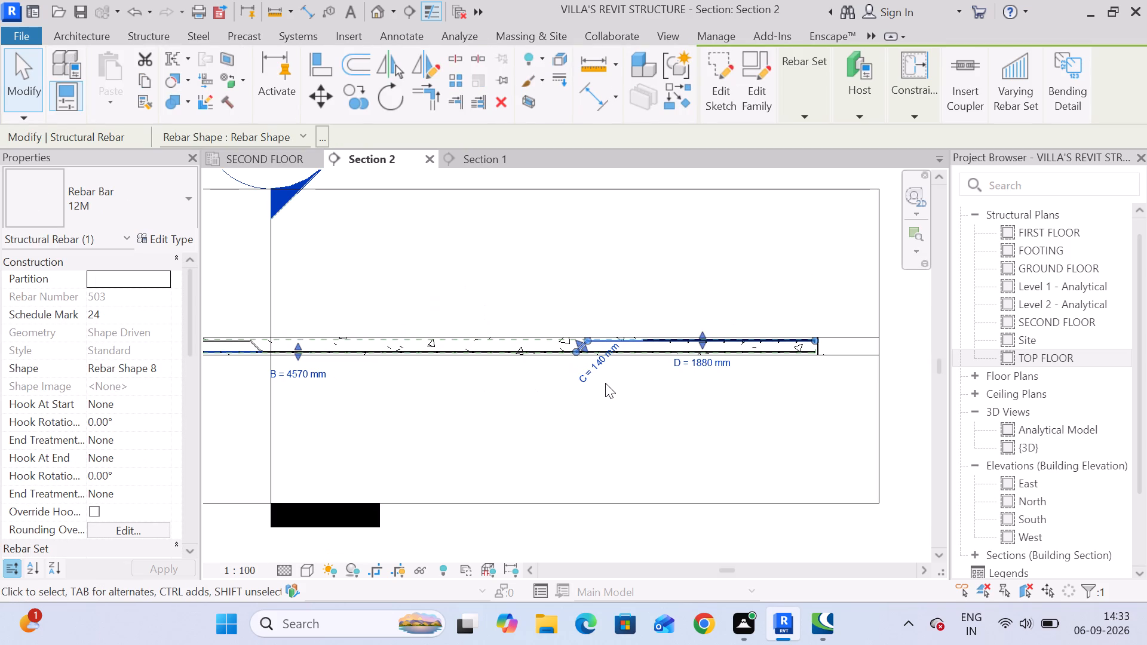
scroll(582, 348, up, 1)
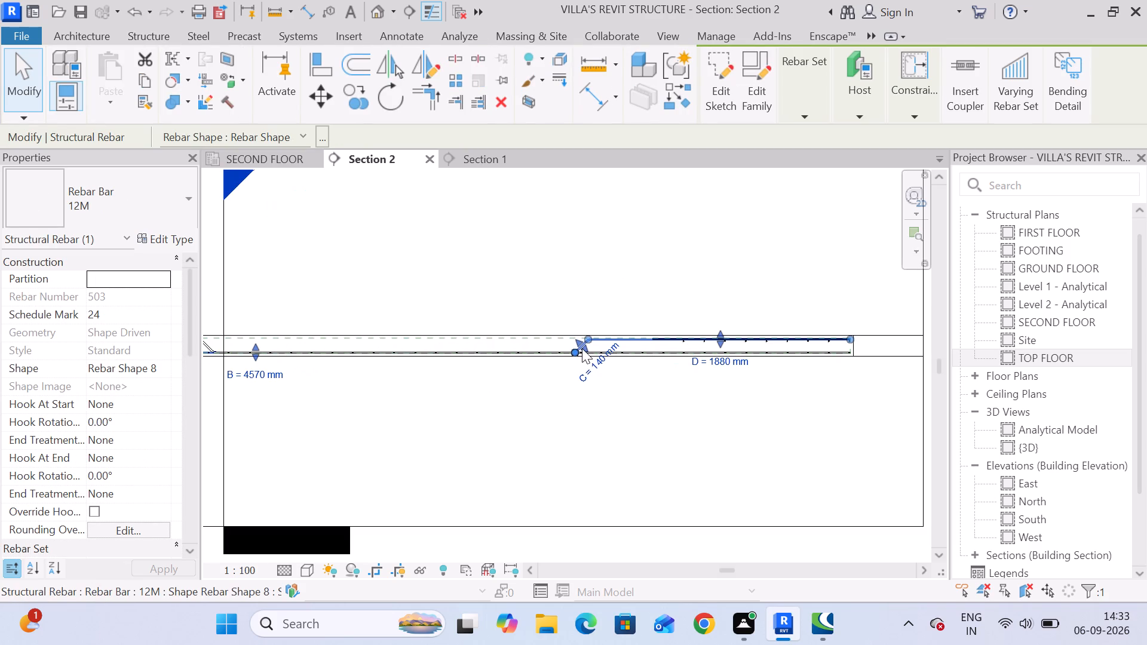
drag(581, 346, 657, 347)
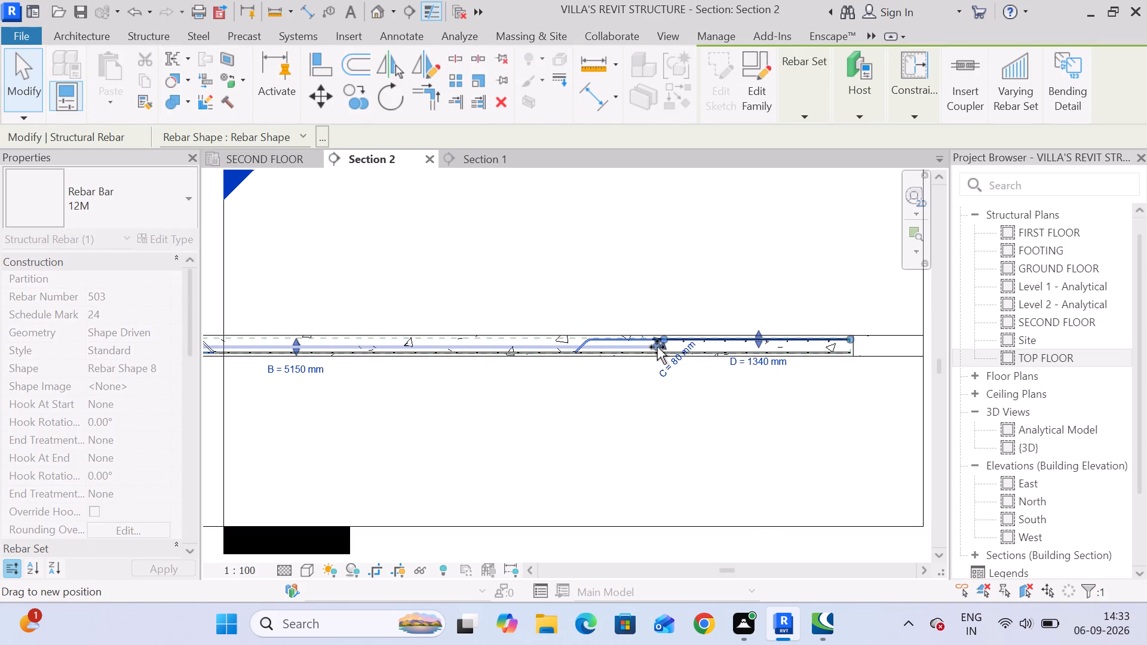
drag(657, 347, 660, 347)
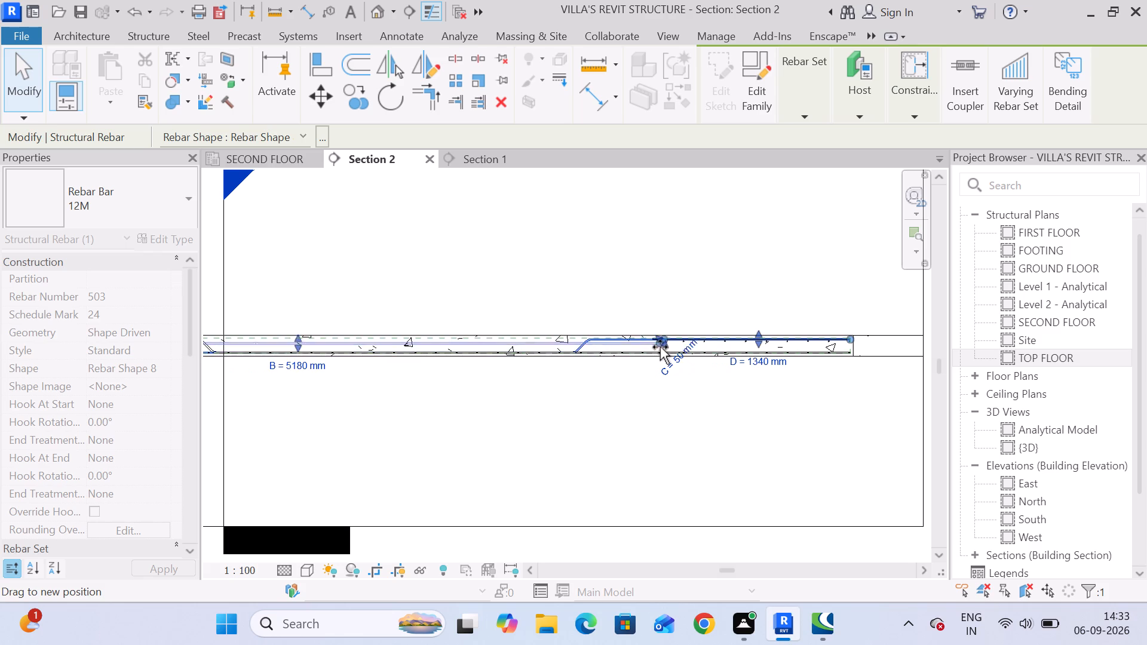
drag(660, 347, 667, 353)
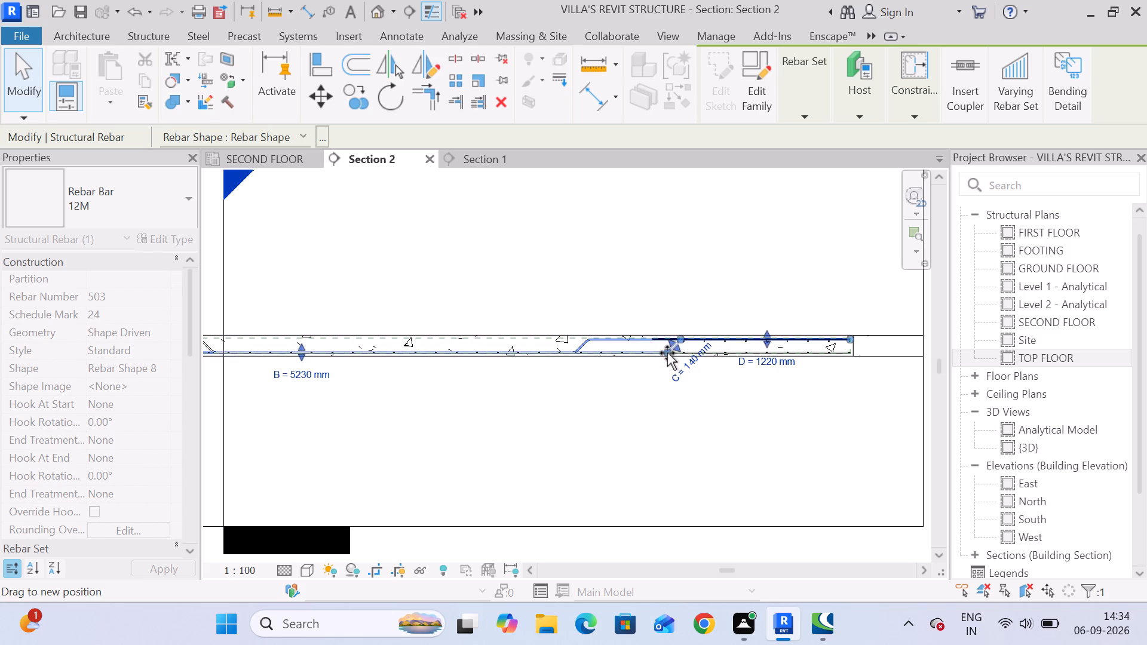
drag(667, 353, 671, 353)
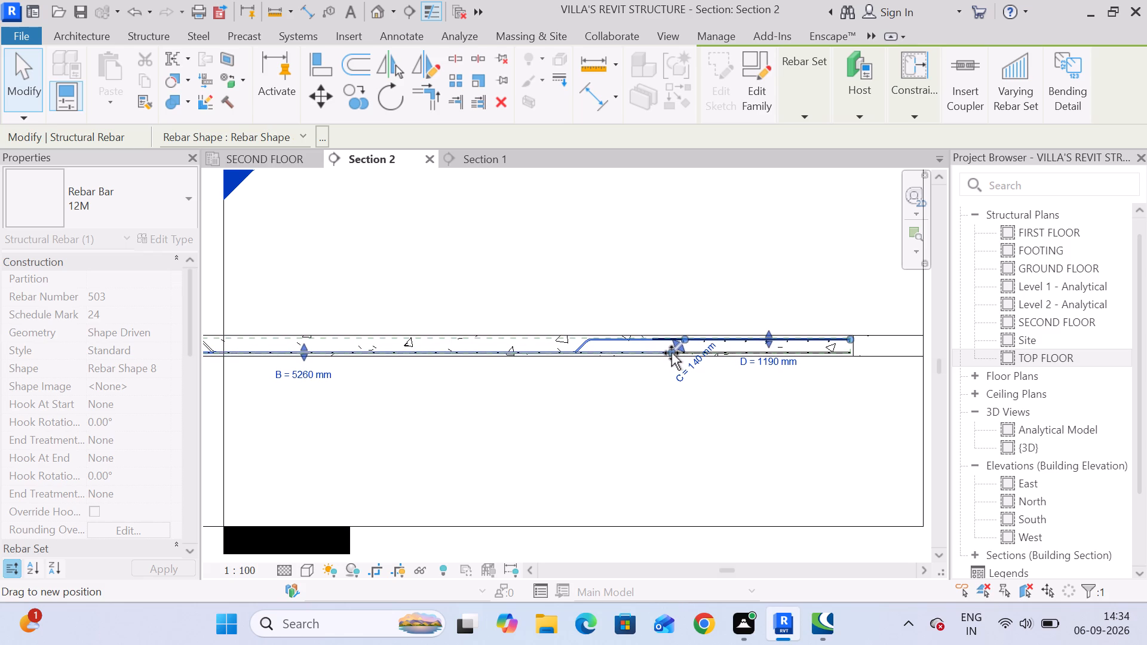
drag(671, 353, 658, 351)
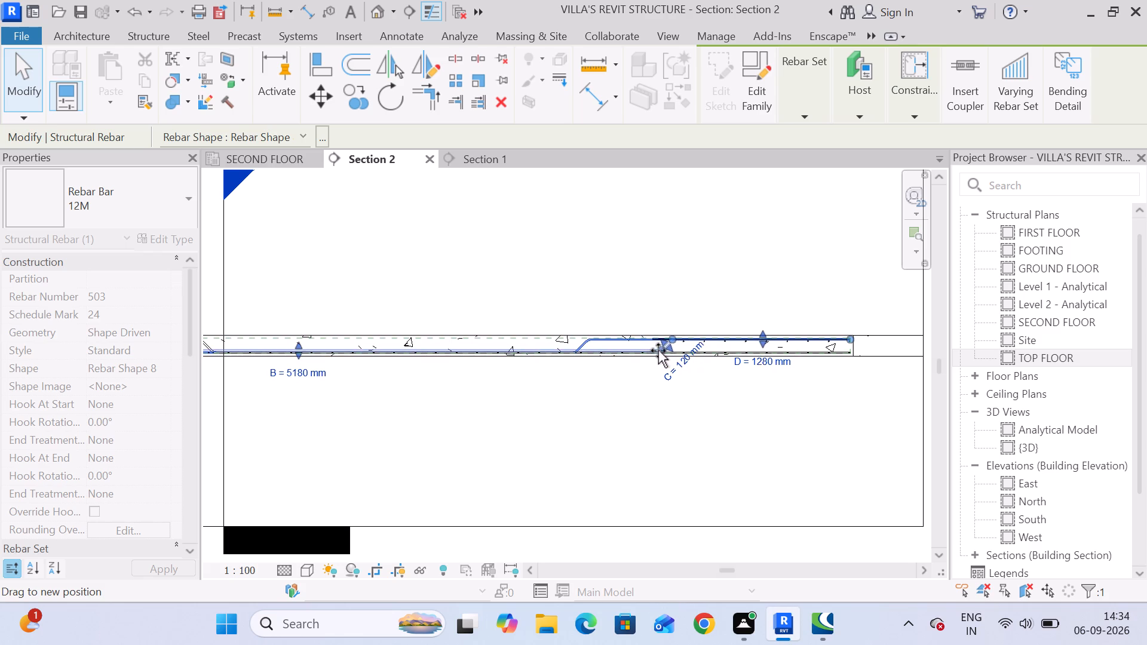
drag(658, 351, 641, 350)
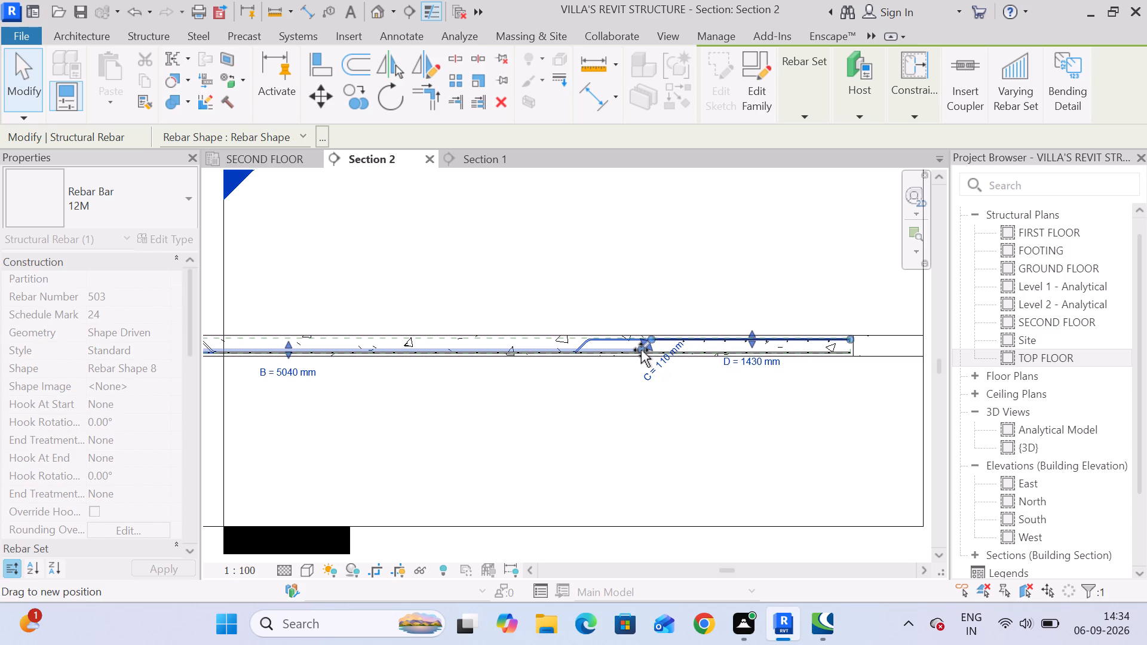
drag(641, 350, 631, 350)
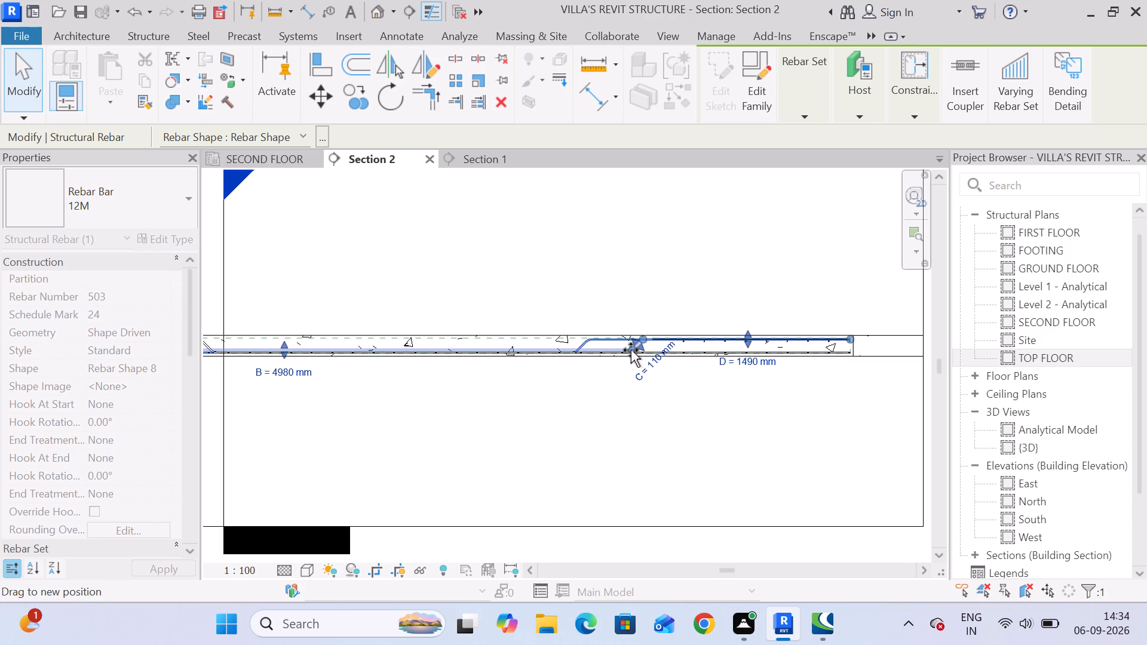
drag(631, 350, 632, 350)
drag(632, 350, 631, 350)
Set the inclined segment C of that bent bar to 140 mm.
scroll(631, 361, up, 5)
click(659, 346)
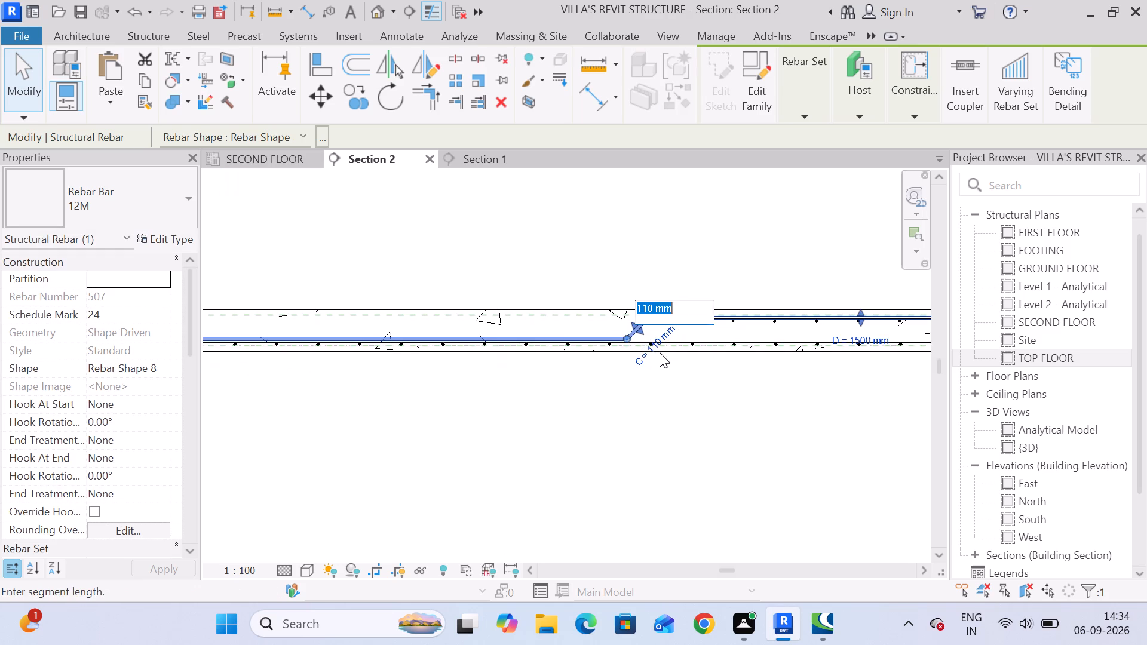
text(140)
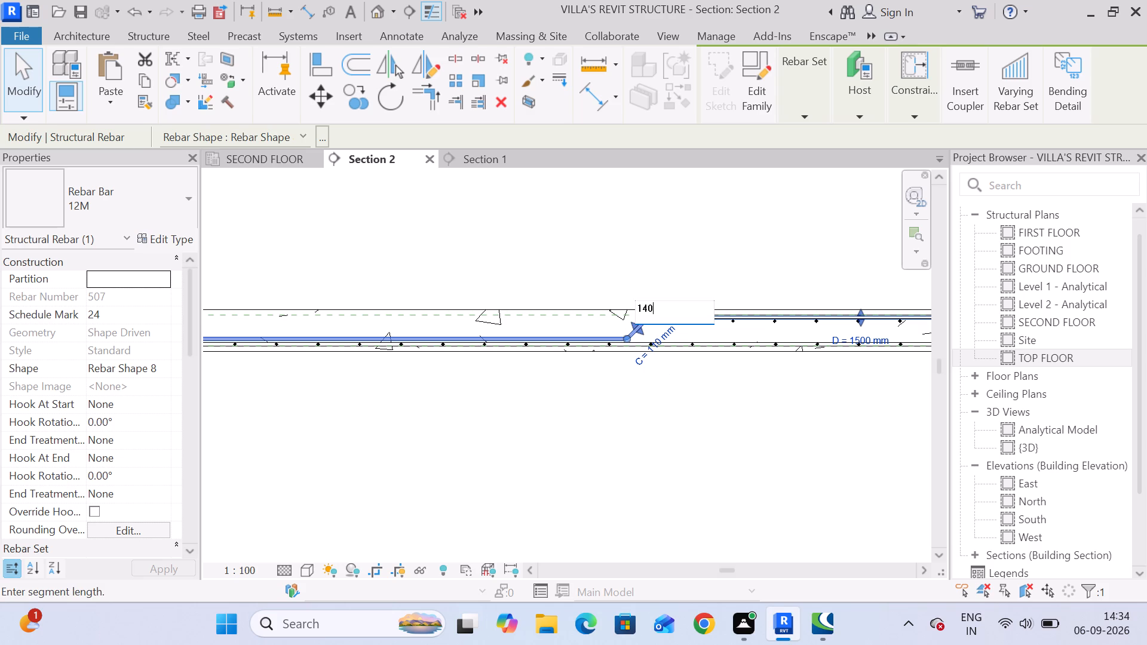
key(Return)
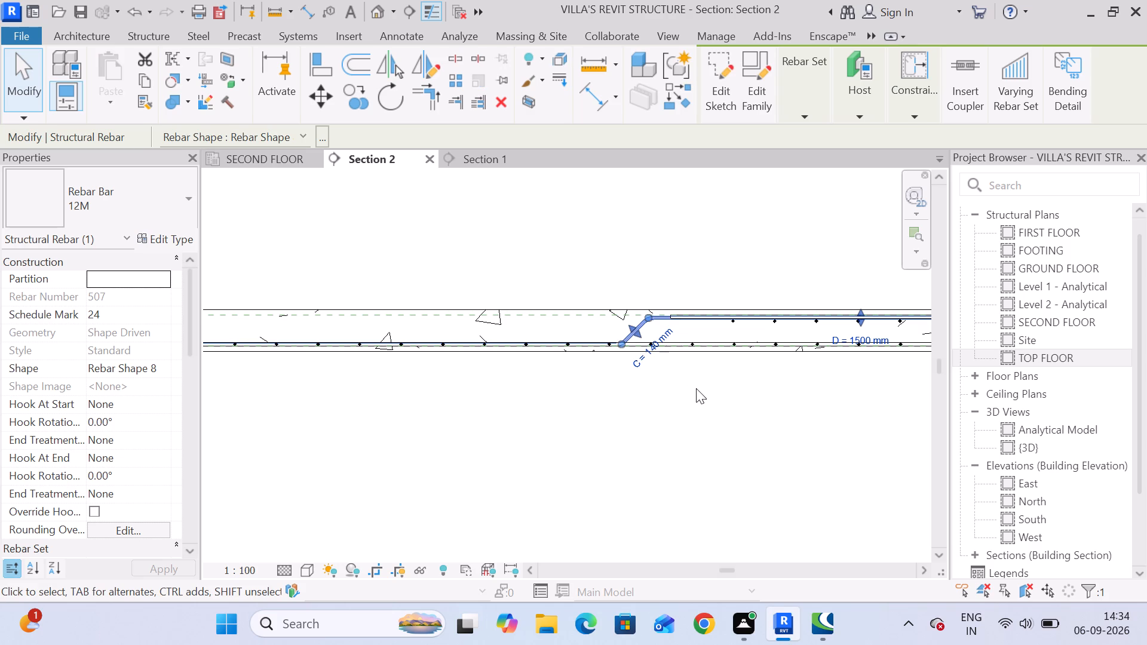
Pull the same bent bar's bottom end at the slab's left edge inward to line up with the outermost cross bar.
scroll(696, 388, down, 3)
middle_drag(696, 389, 456, 333)
scroll(671, 314, up, 3)
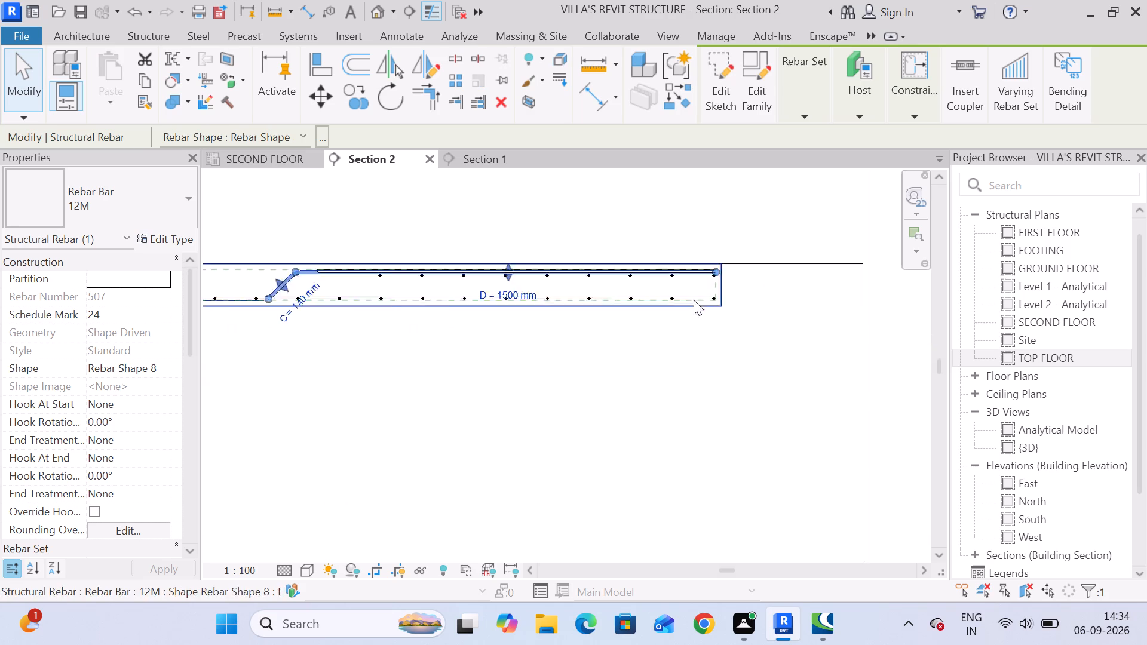
scroll(694, 300, up, 7)
scroll(740, 257, up, 4)
scroll(737, 264, down, 14)
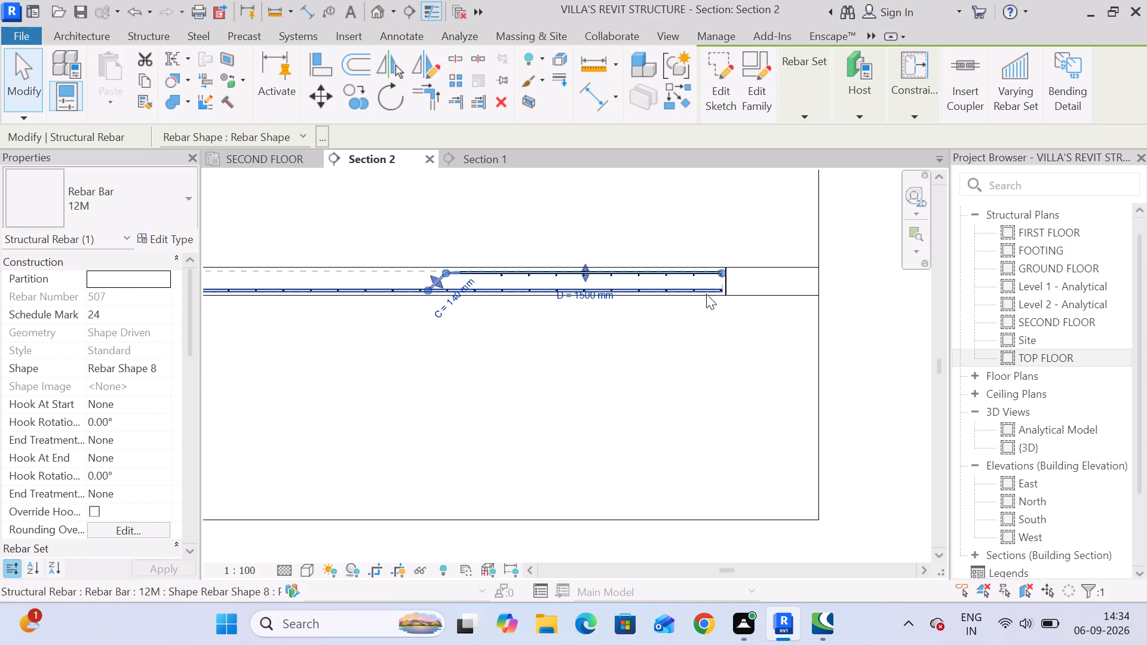
scroll(700, 303, down, 4)
middle_drag(360, 381, 822, 372)
scroll(519, 312, up, 6)
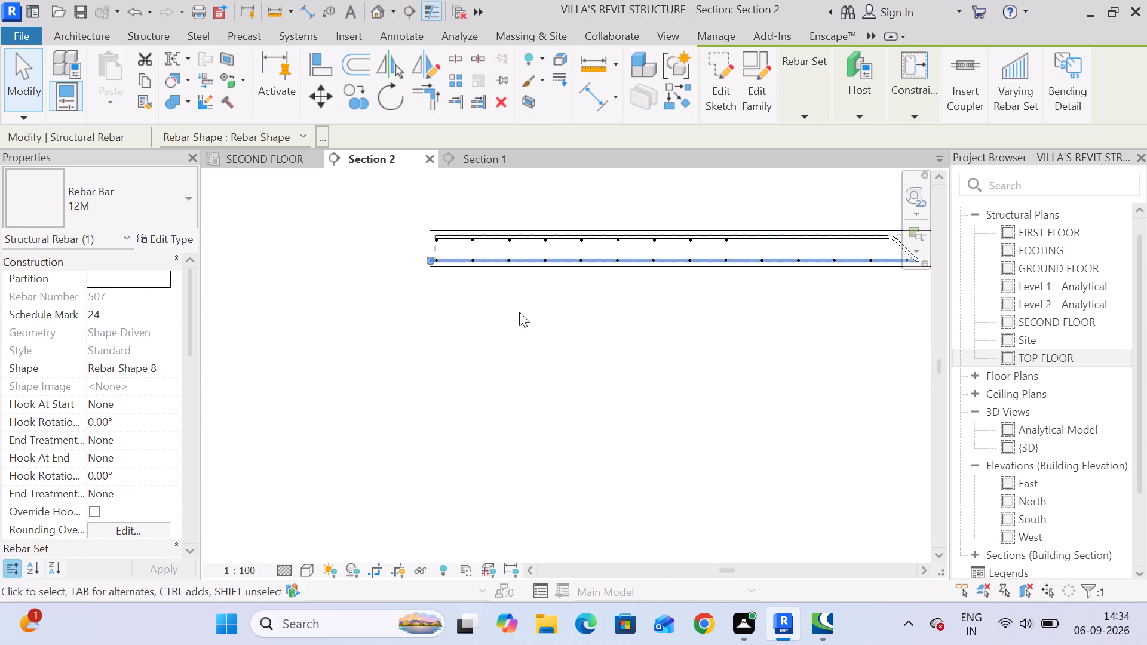
scroll(448, 277, up, 5)
scroll(415, 242, up, 1)
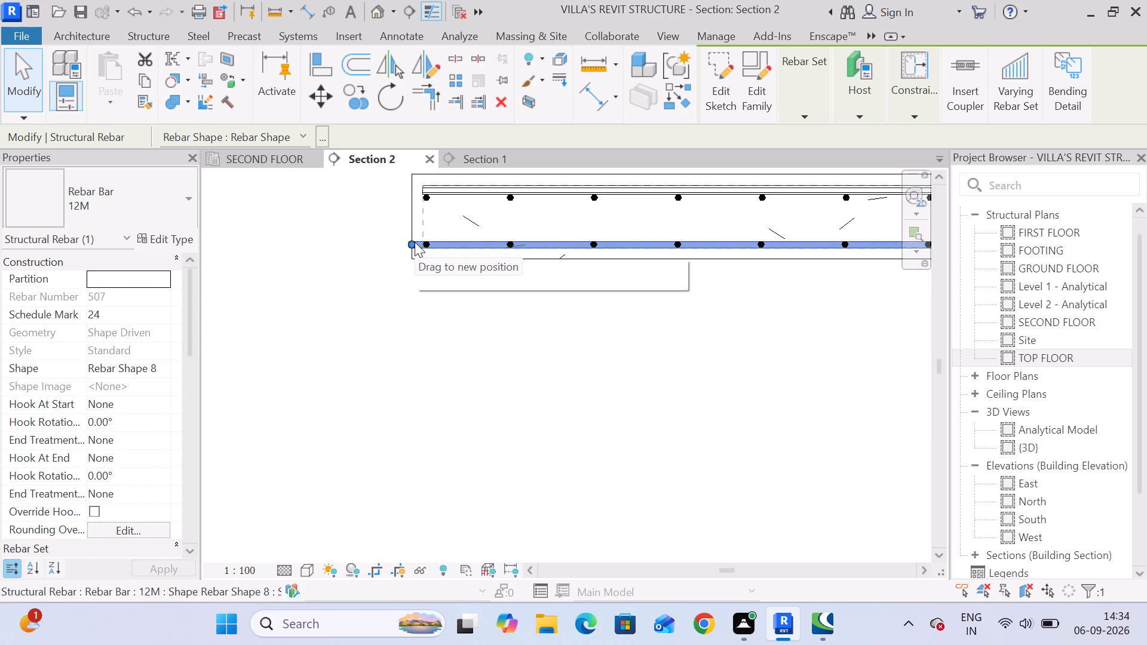
drag(412, 242, 425, 243)
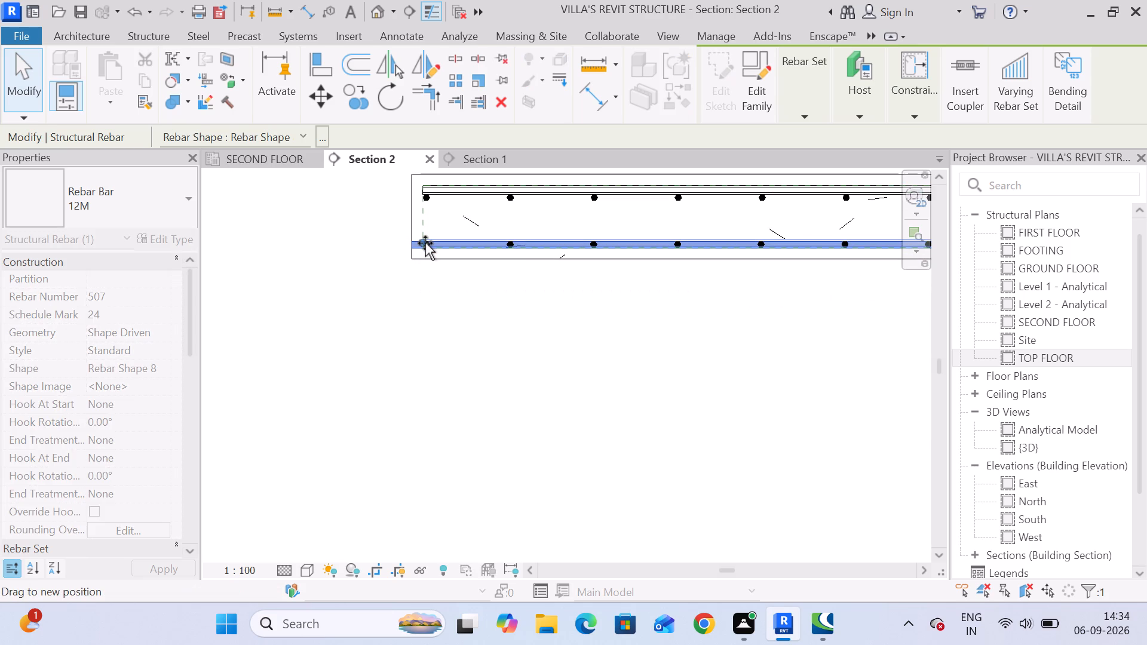
drag(425, 243, 426, 246)
scroll(428, 248, up, 7)
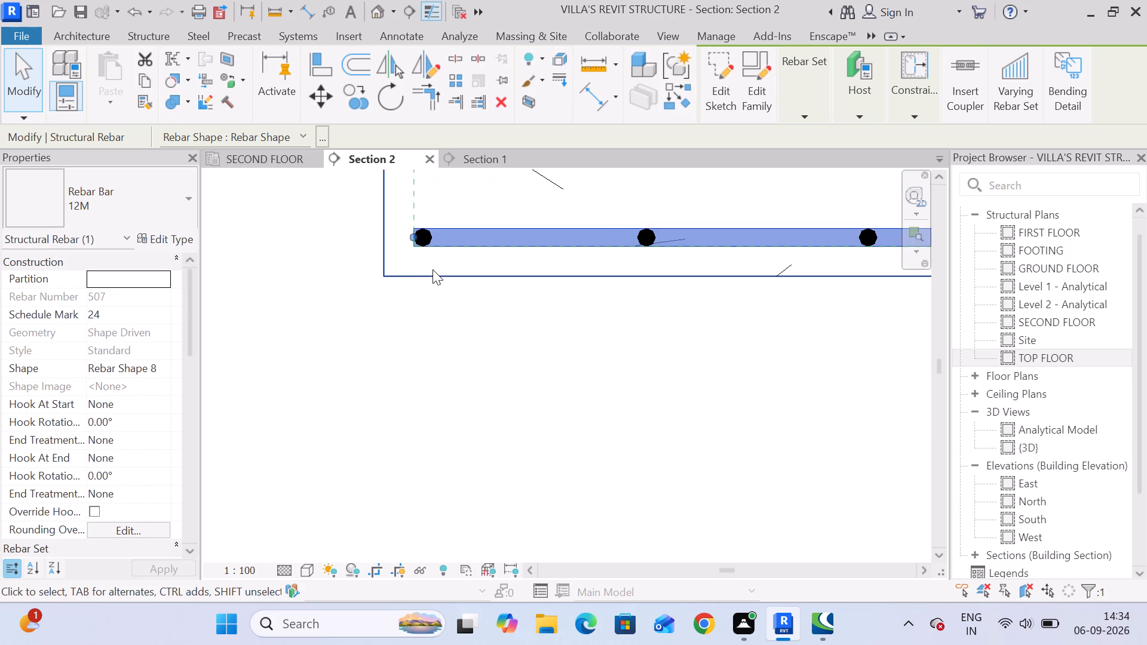
Shift the opposite bent bar's bend near the slab's left end toward the support, making its top leg about 1500 mm.
scroll(446, 280, down, 1)
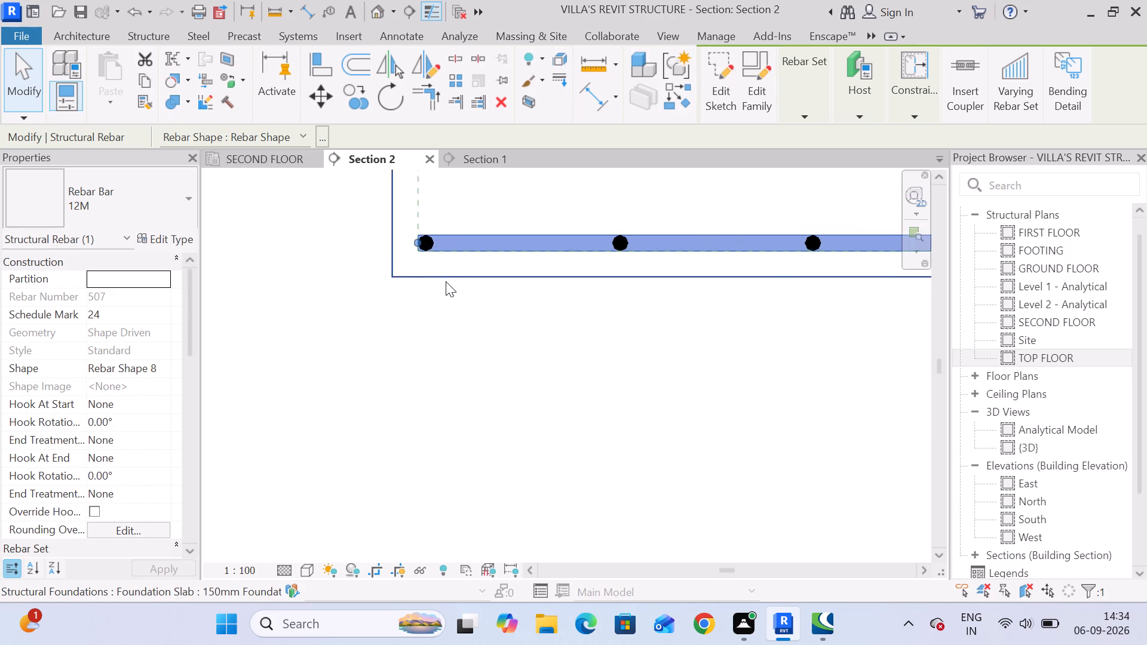
scroll(446, 281, down, 7)
scroll(532, 346, down, 5)
middle_drag(696, 360, 425, 338)
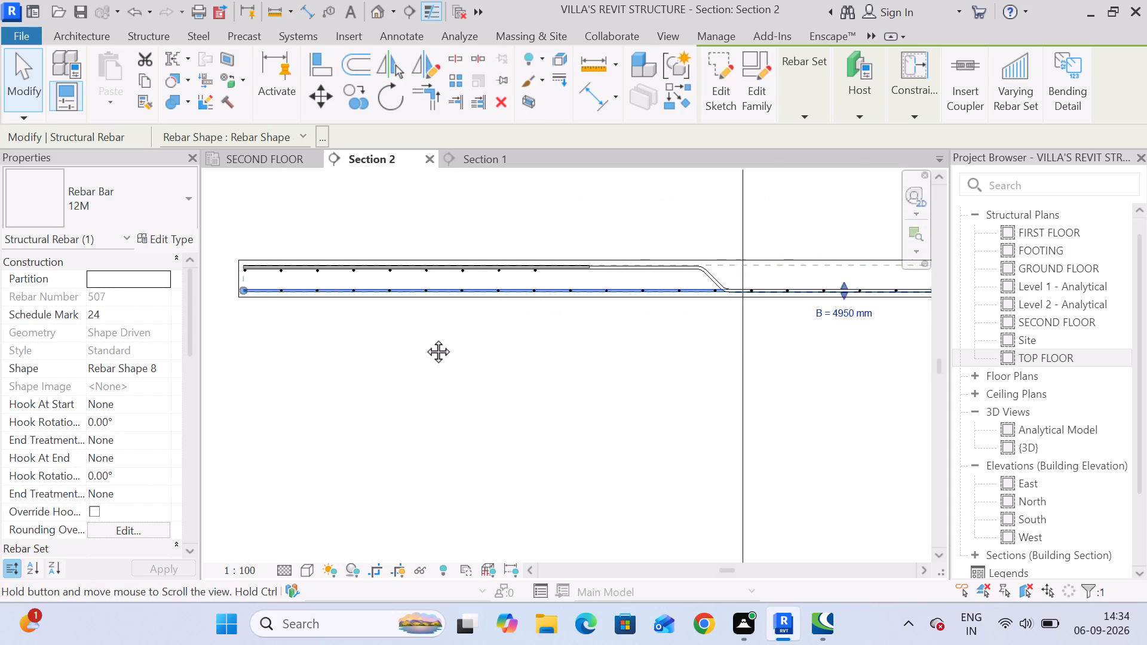
middle_drag(425, 338, 415, 338)
scroll(464, 351, down, 4)
click(657, 368)
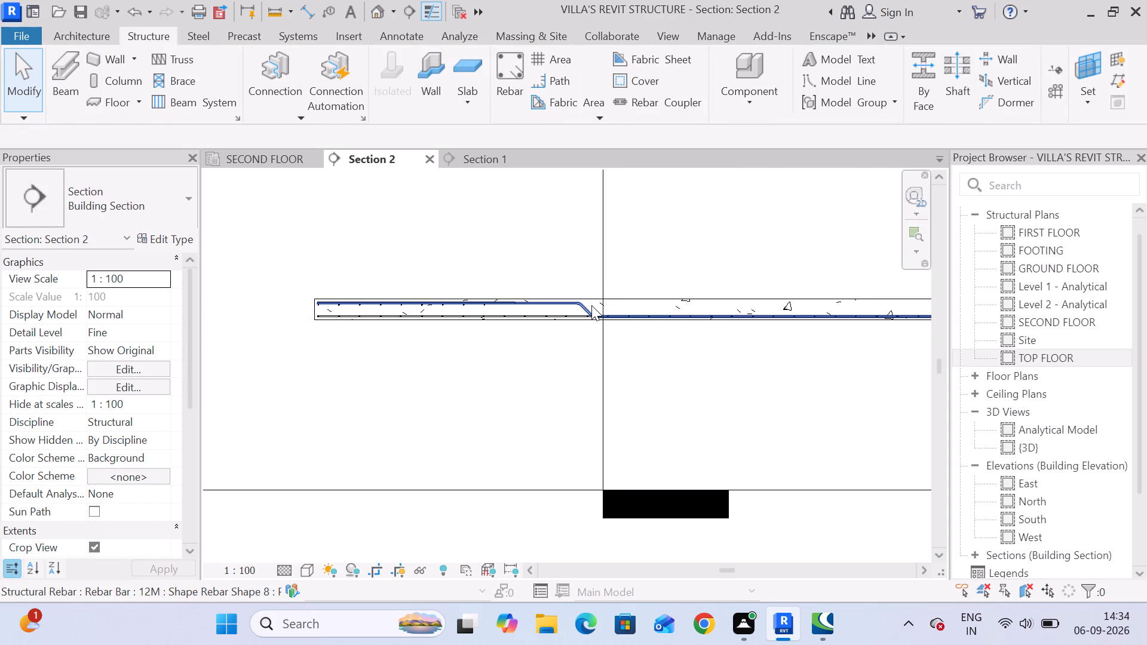
click(588, 305)
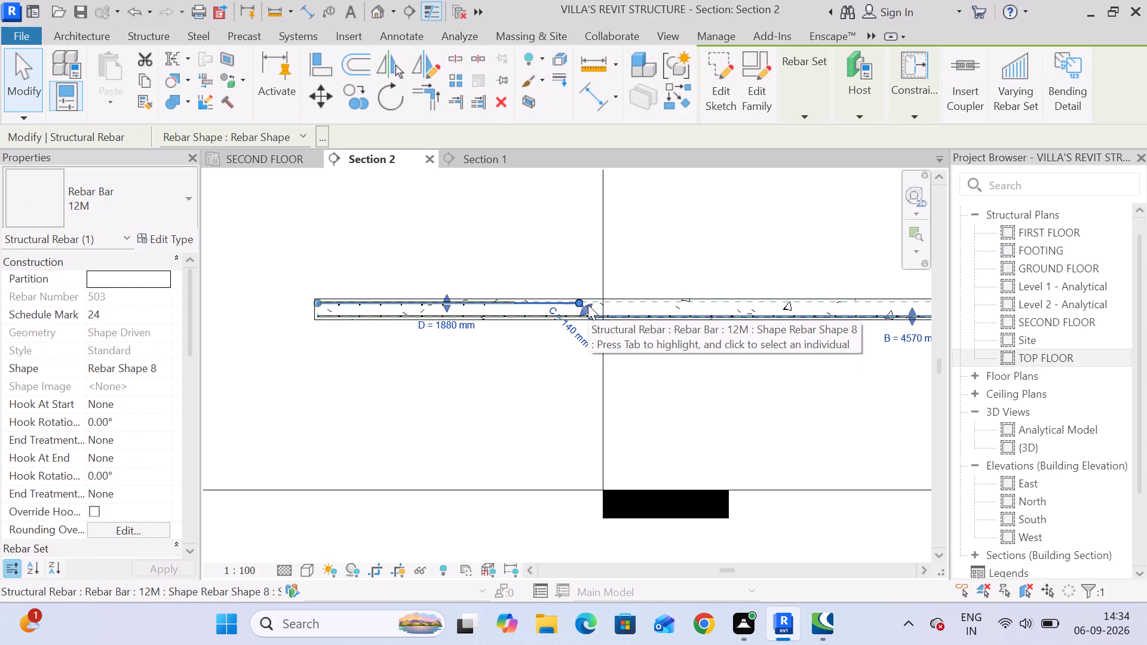
scroll(588, 305, up, 3)
drag(591, 305, 590, 305)
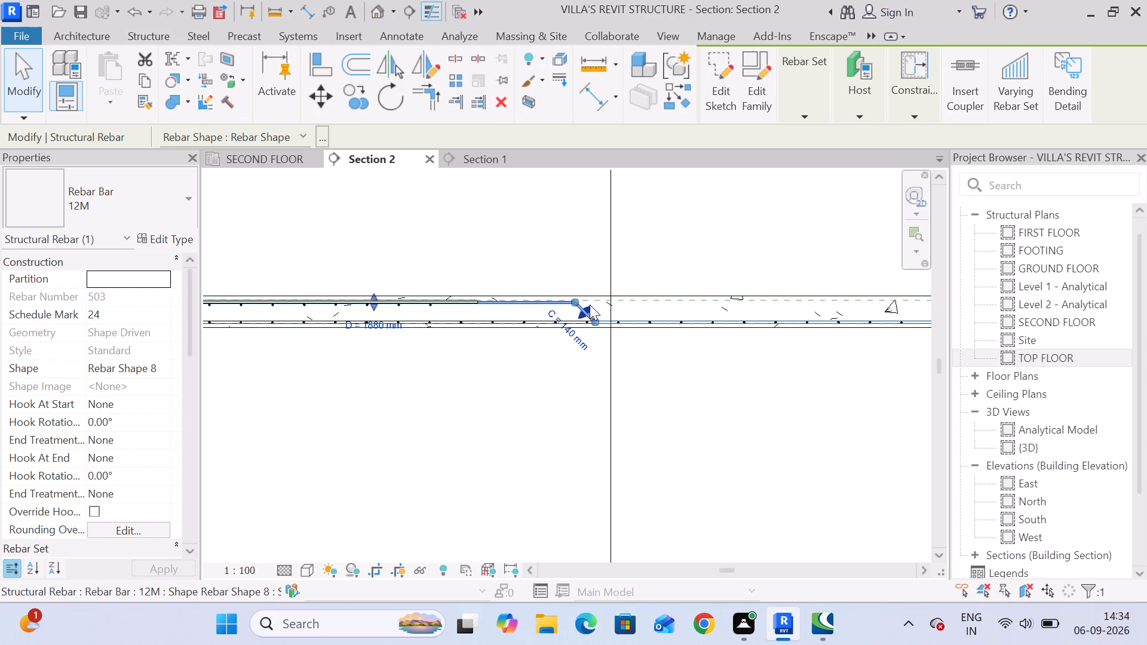
drag(590, 305, 482, 309)
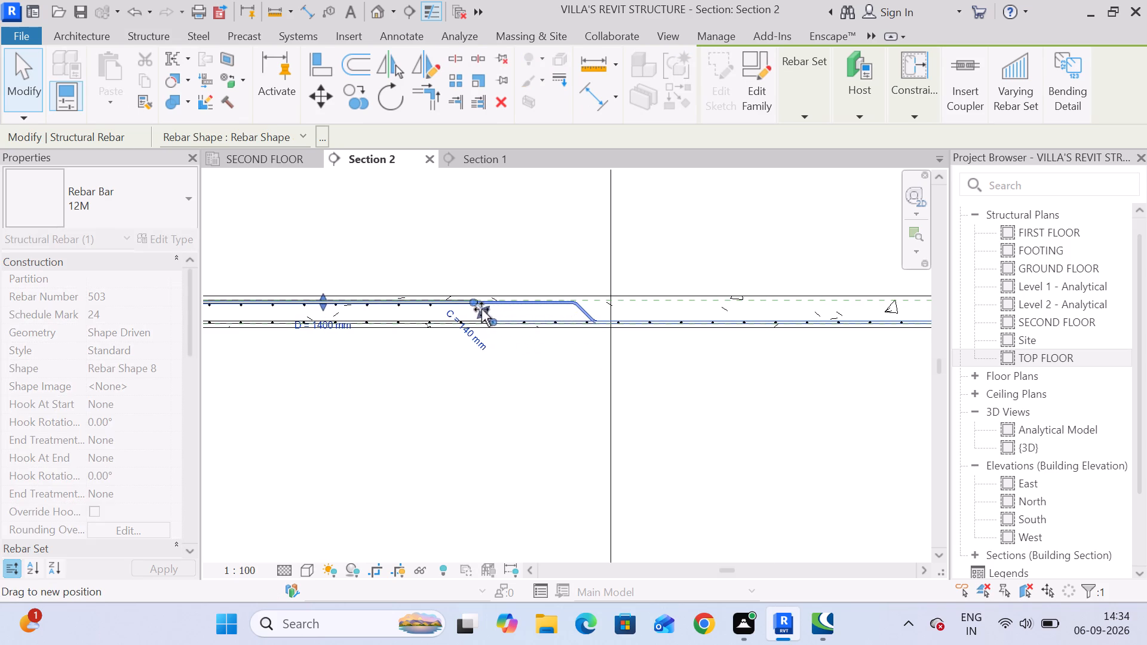
drag(482, 309, 502, 309)
scroll(508, 347, down, 4)
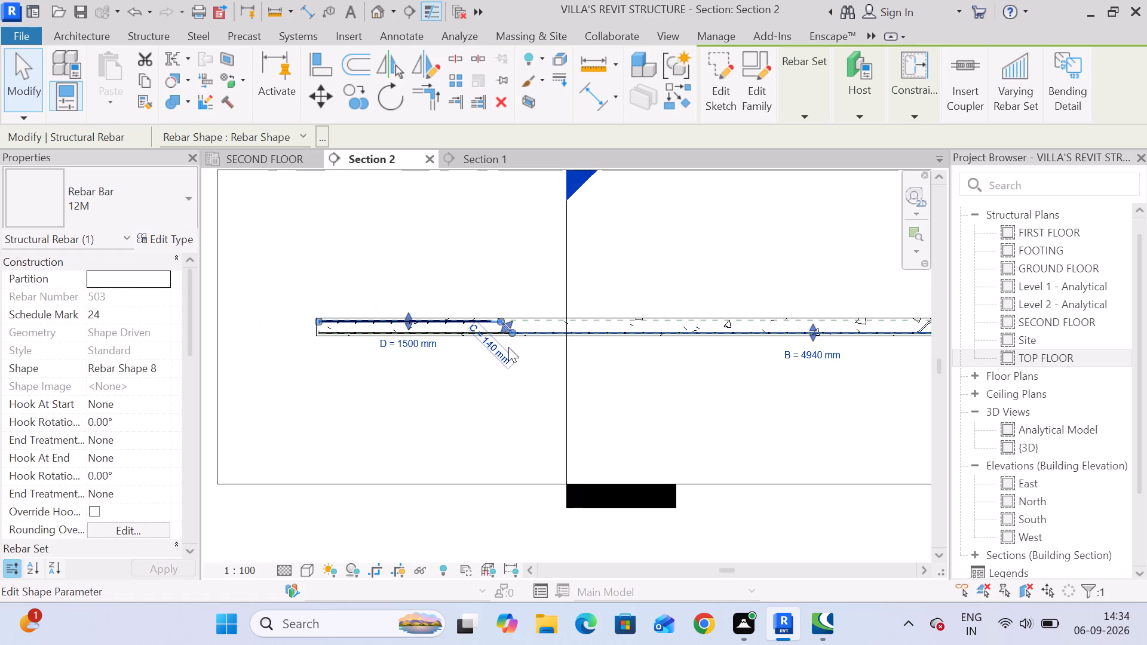
scroll(508, 347, down, 2)
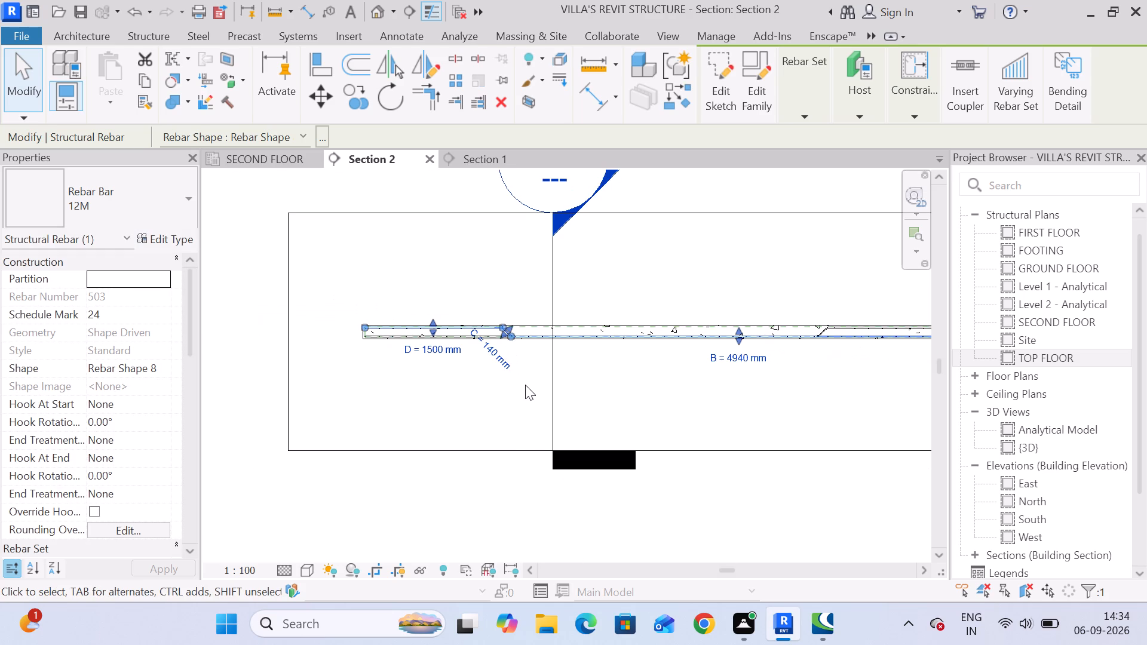
click(525, 385)
Lengthen the straight top bar at the slab's left end to about 1710 mm by extending its midspan end past the bend.
middle_drag(673, 383, 611, 383)
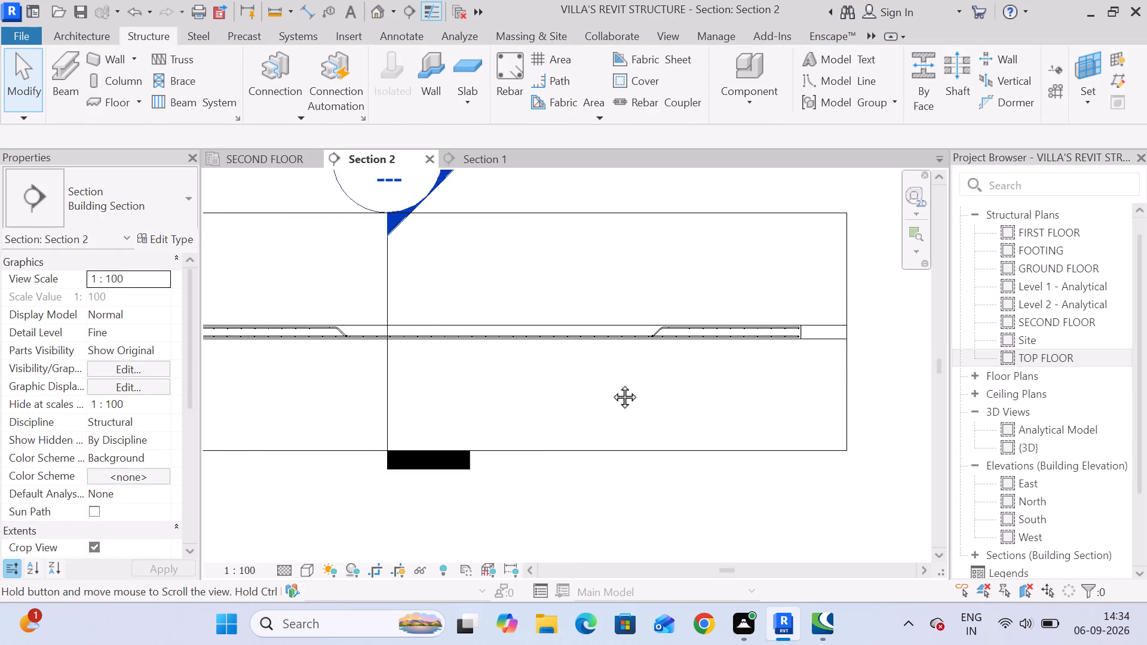
middle_drag(611, 383, 618, 383)
scroll(392, 329, up, 15)
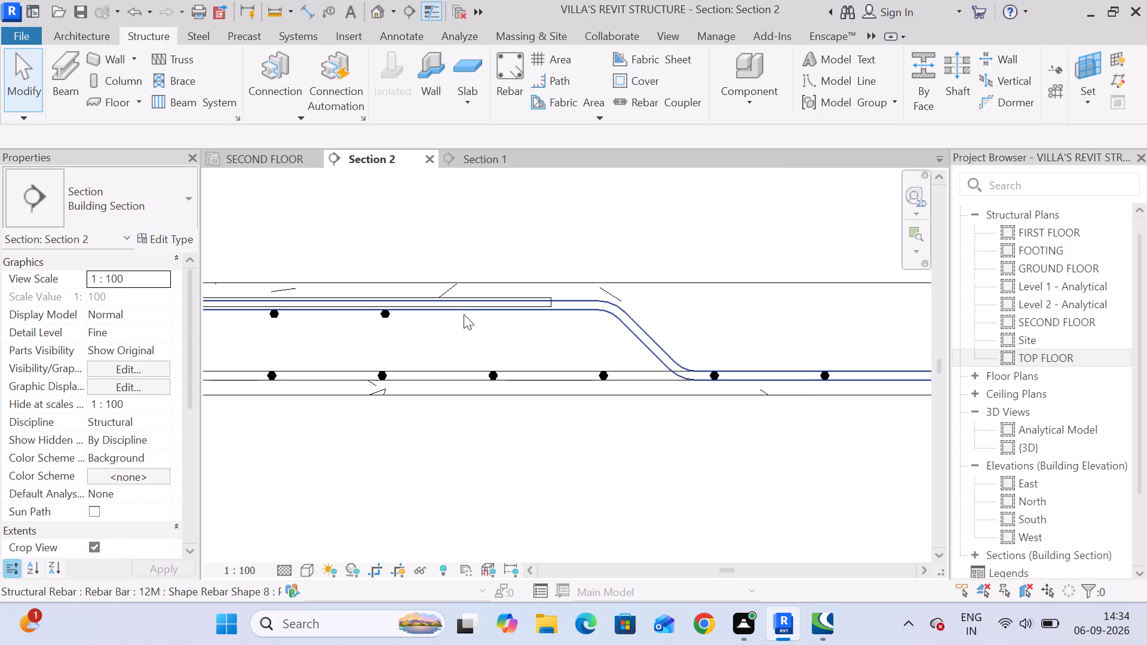
click(464, 312)
middle_drag(533, 331, 436, 324)
scroll(442, 324, down, 9)
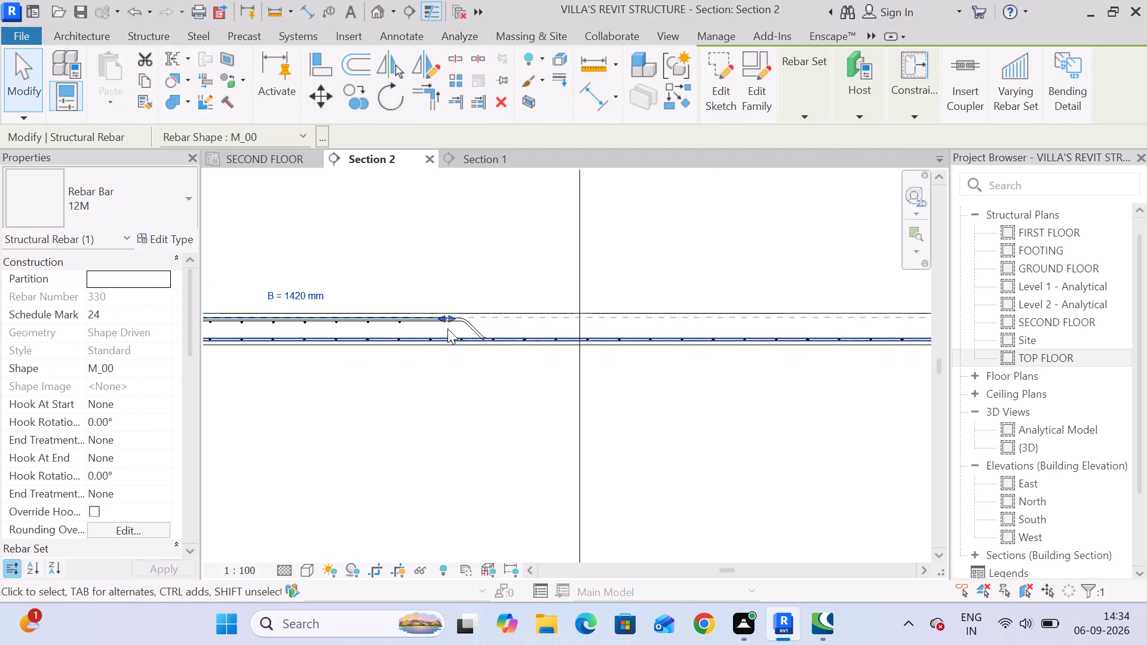
drag(447, 318, 509, 318)
scroll(733, 388, down, 2)
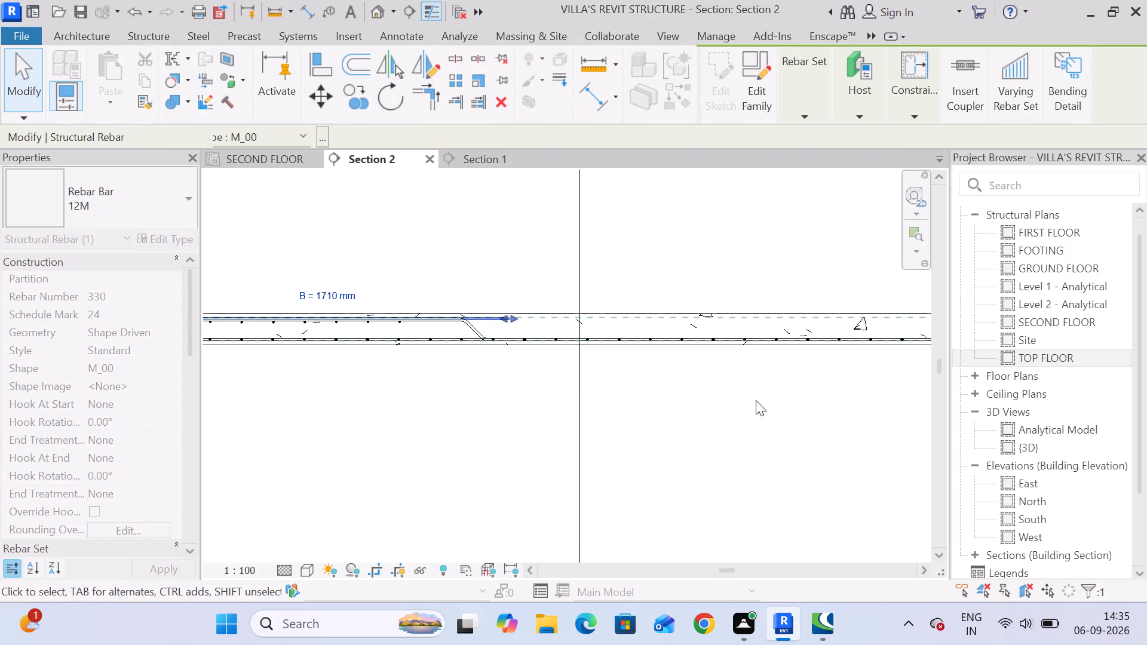
Lengthen the straight top bar at the slab's right end to about 1710 mm by extending its midspan end past the bend.
scroll(756, 400, down, 2)
middle_drag(817, 422, 322, 389)
scroll(575, 325, up, 5)
click(510, 315)
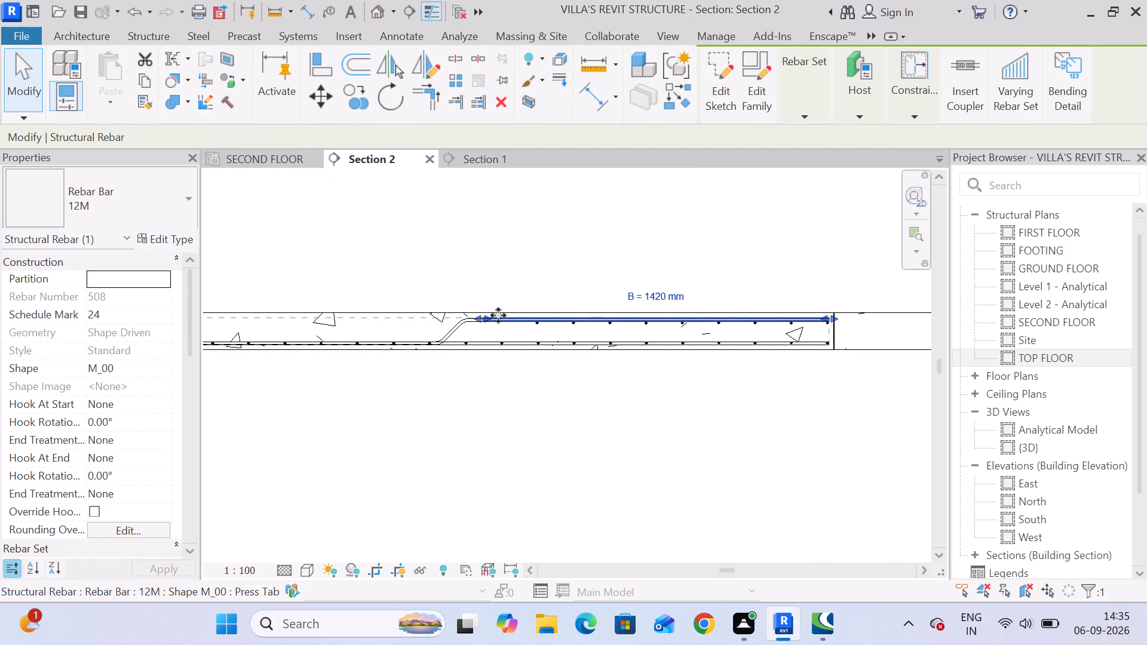
drag(486, 320, 410, 324)
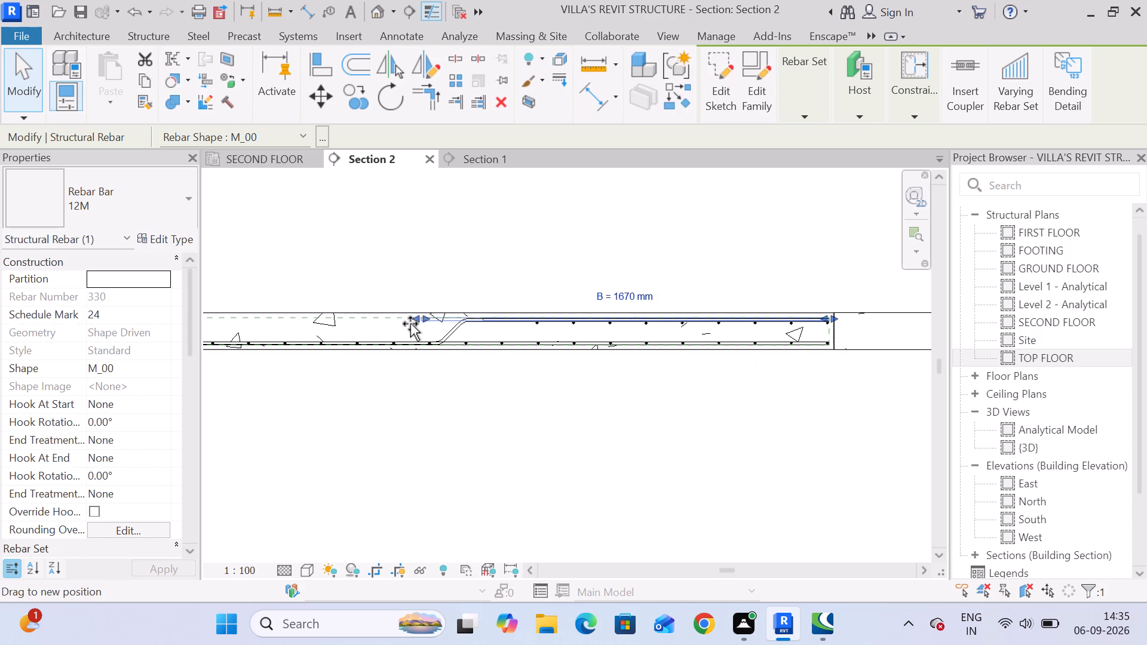
drag(410, 324, 412, 324)
Extend the top cross bar set at the slab's left end by two bars to reach the bent bar's upper bend.
scroll(400, 374, down, 4)
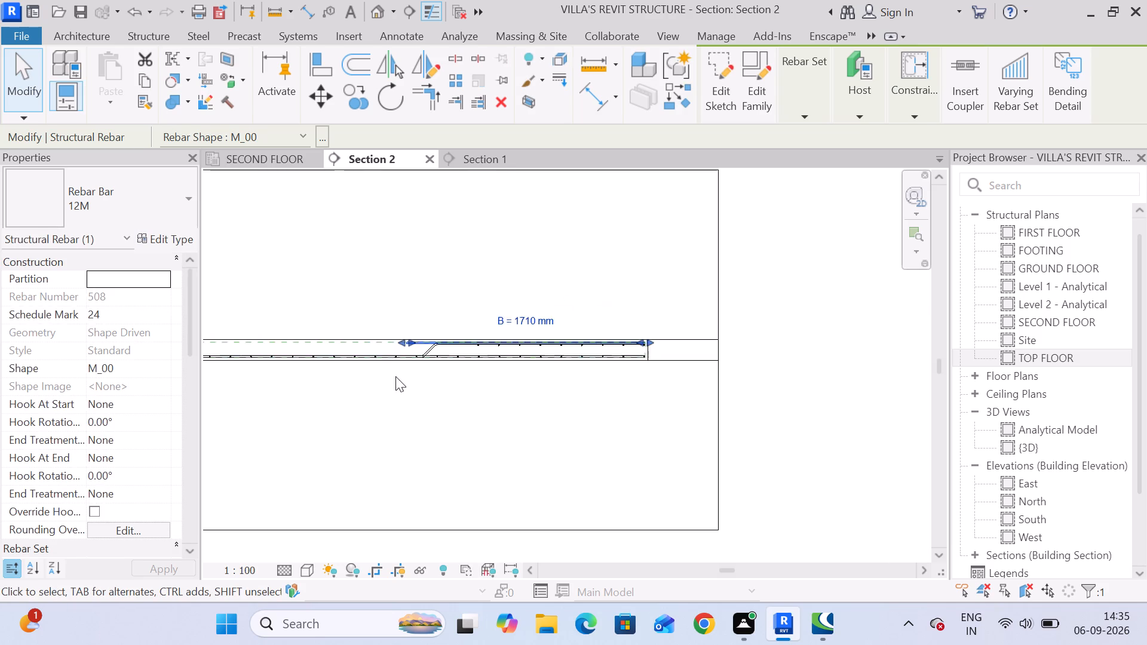
middle_drag(392, 377, 641, 374)
middle_drag(351, 383, 739, 379)
scroll(620, 352, up, 5)
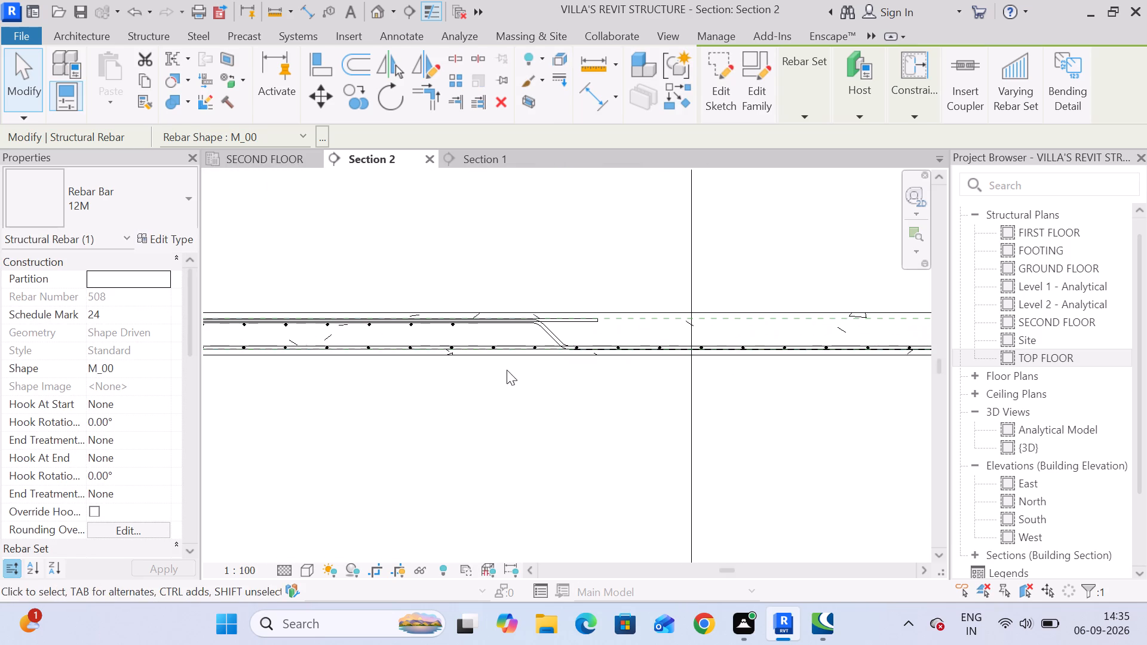
scroll(493, 328, up, 6)
scroll(379, 323, up, 3)
click(402, 322)
scroll(487, 358, down, 4)
middle_drag(485, 361, 452, 358)
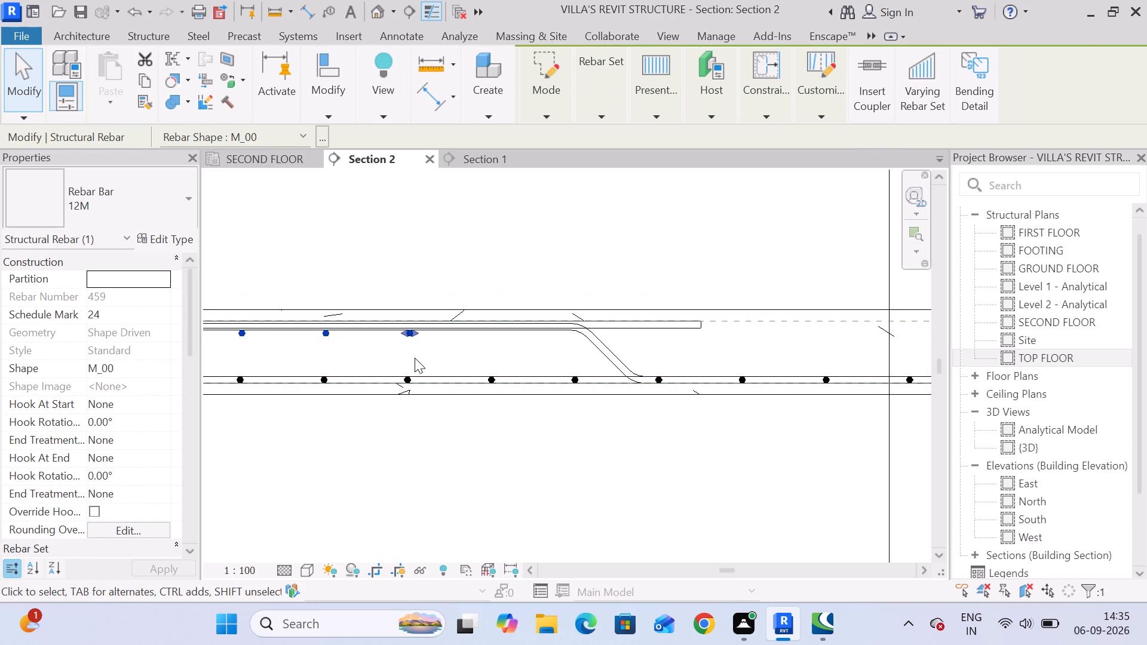
drag(412, 335, 569, 340)
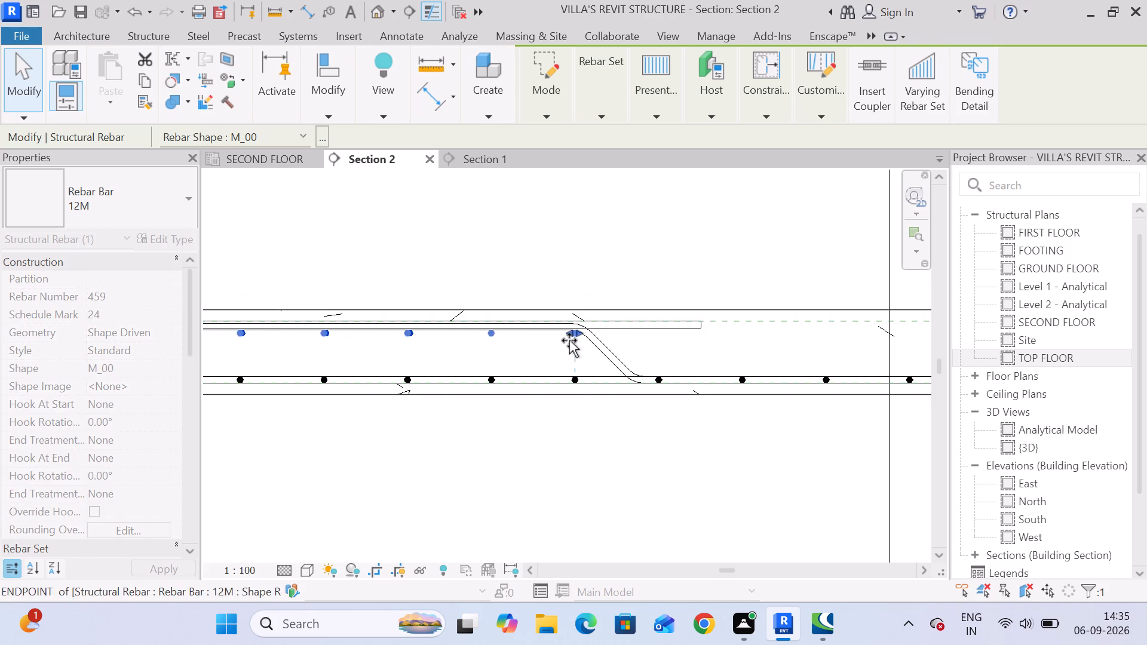
drag(569, 340, 570, 340)
Extend the top cross bar set at the slab's right end toward midspan until it reaches the bent bar's upper bend.
scroll(593, 423, down, 7)
scroll(650, 428, down, 1)
middle_drag(808, 428, 793, 421)
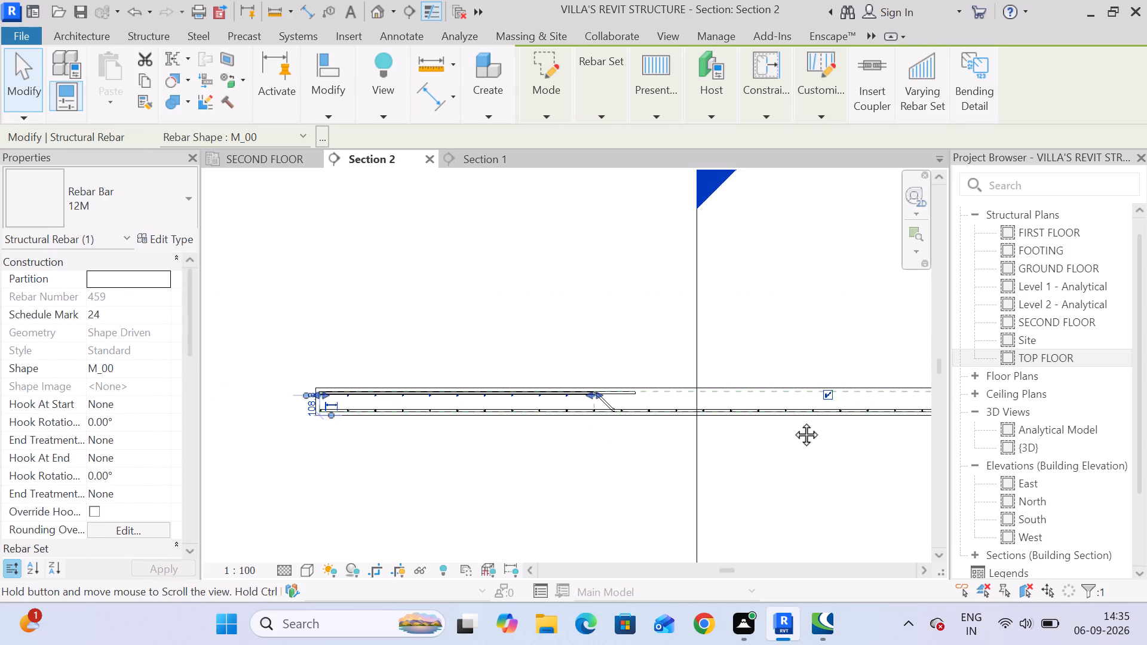
middle_drag(793, 421, 257, 349)
scroll(663, 416, down, 2)
middle_drag(659, 416, 386, 416)
scroll(477, 406, up, 5)
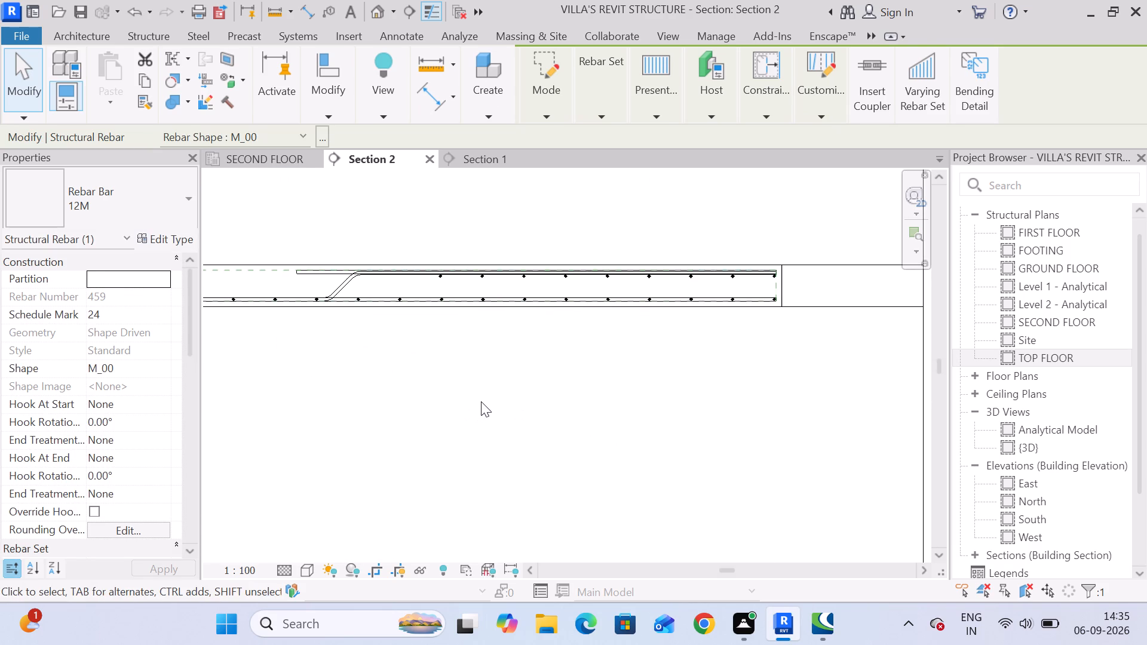
click(477, 397)
scroll(439, 280, up, 6)
click(442, 273)
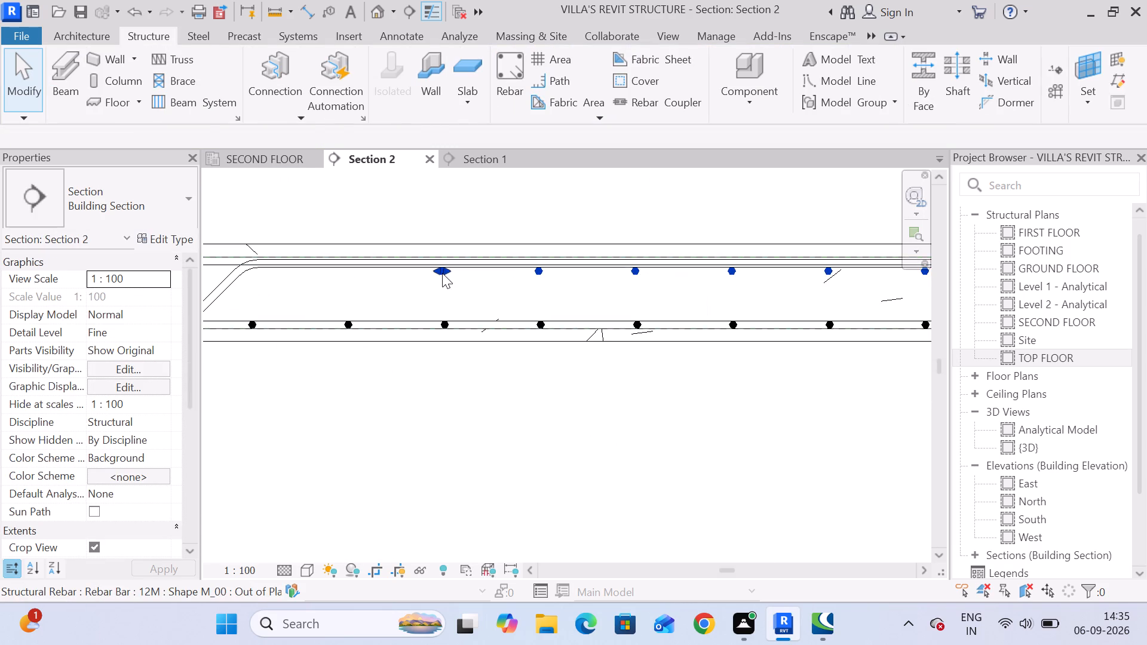
middle_drag(447, 278, 728, 320)
drag(719, 315, 539, 331)
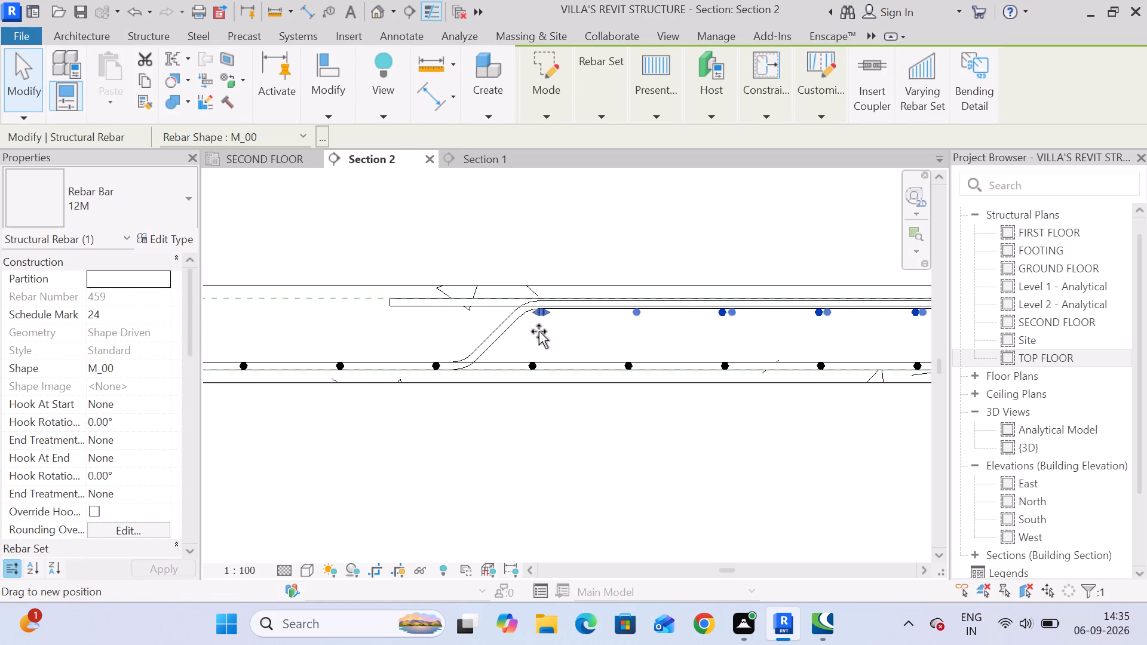
drag(539, 331, 538, 333)
click(529, 444)
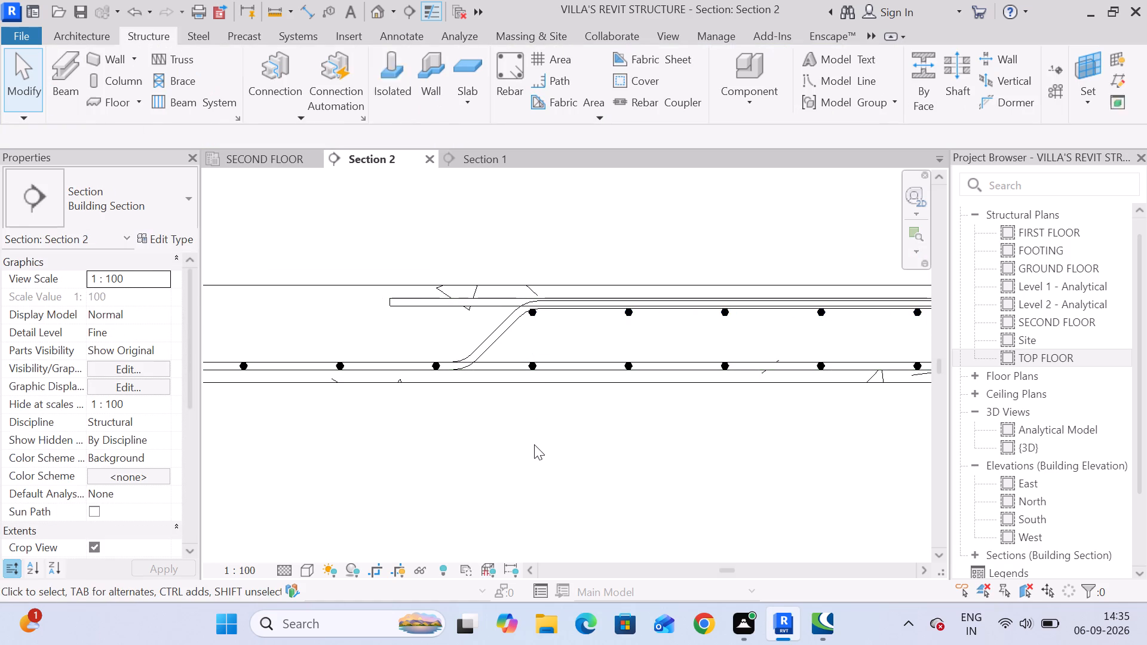
Return to the SECOND FLOOR plan and examine the extent of the straight top bar set along the top-left panel's upper edge.
scroll(534, 444, down, 10)
middle_drag(551, 463, 582, 359)
scroll(591, 355, down, 2)
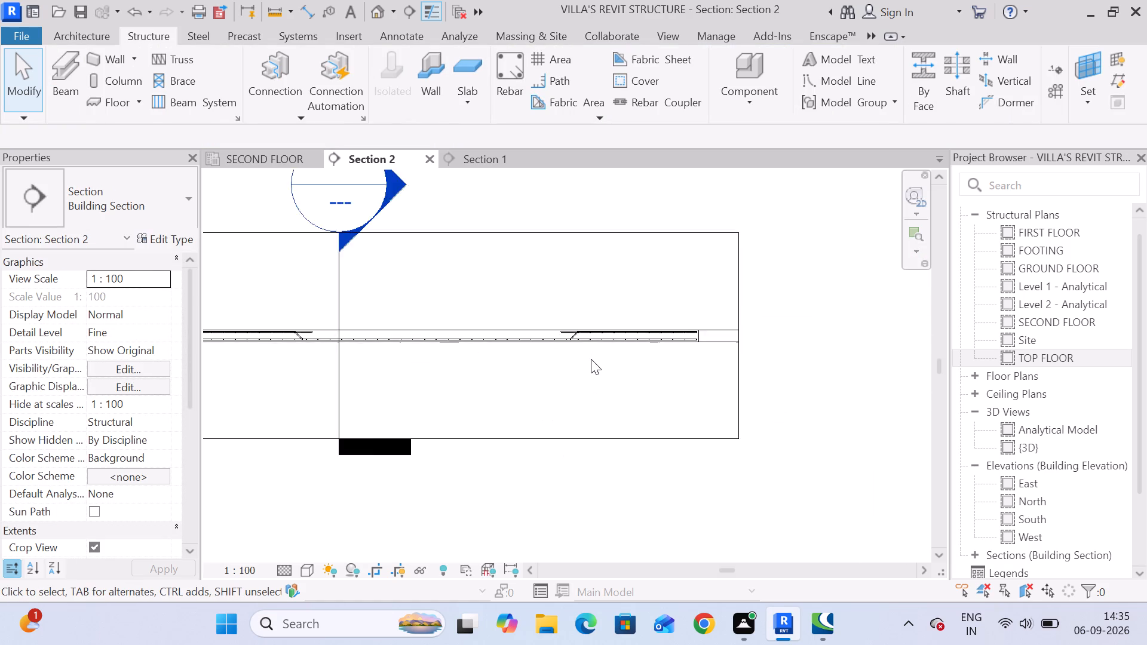
scroll(591, 359, down, 5)
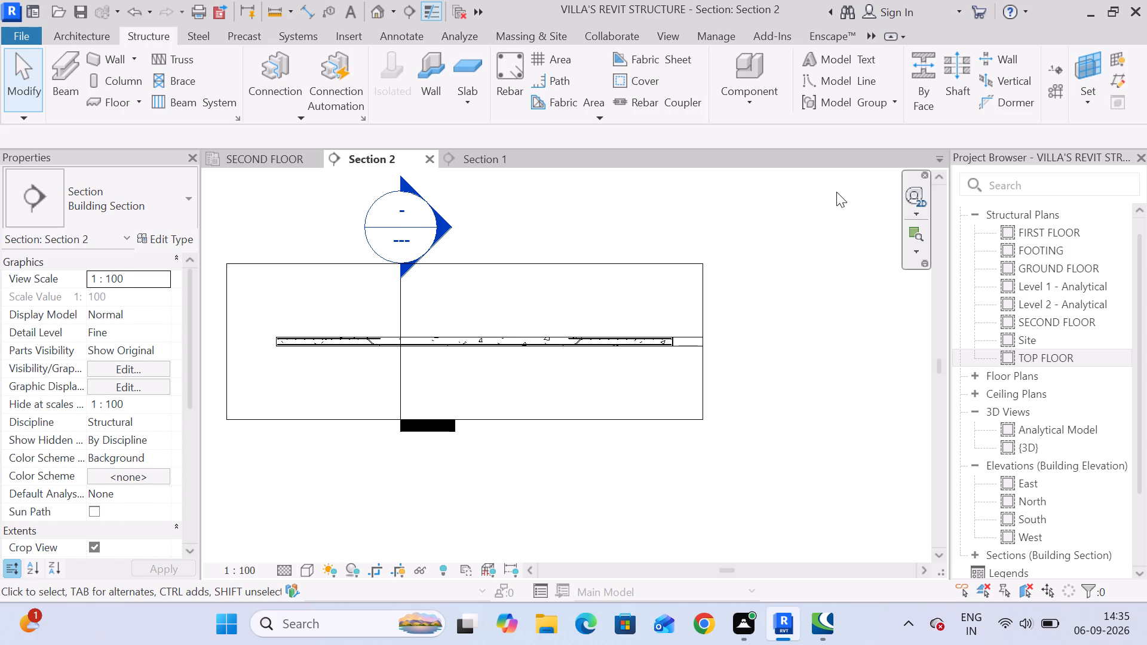
key(Right)
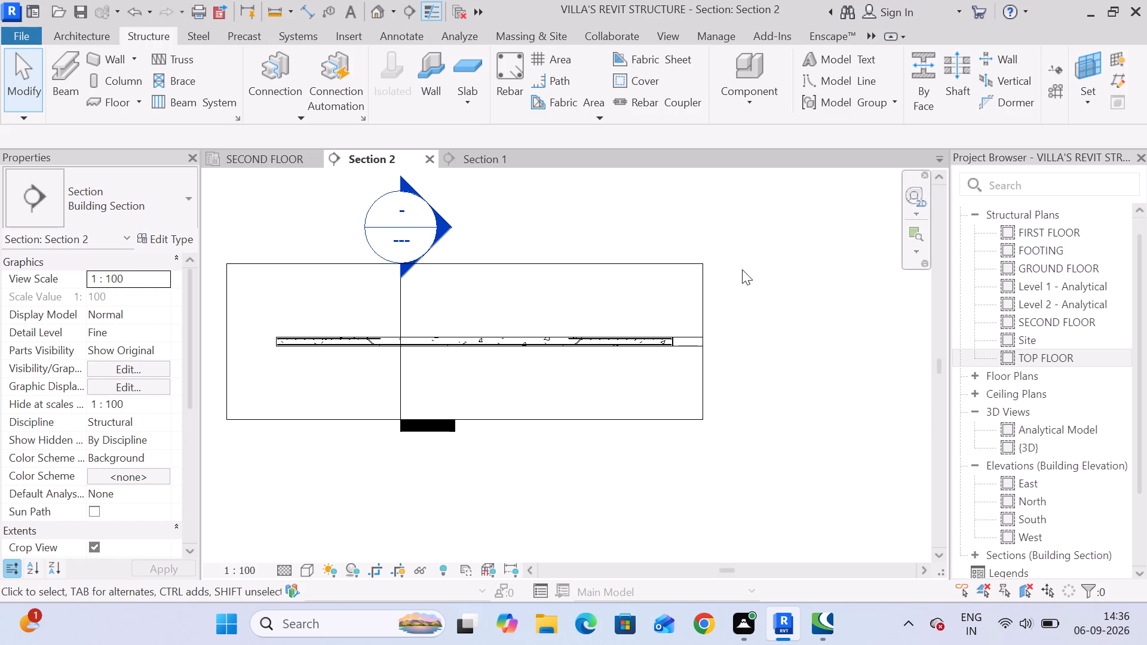
scroll(741, 278, down, 2)
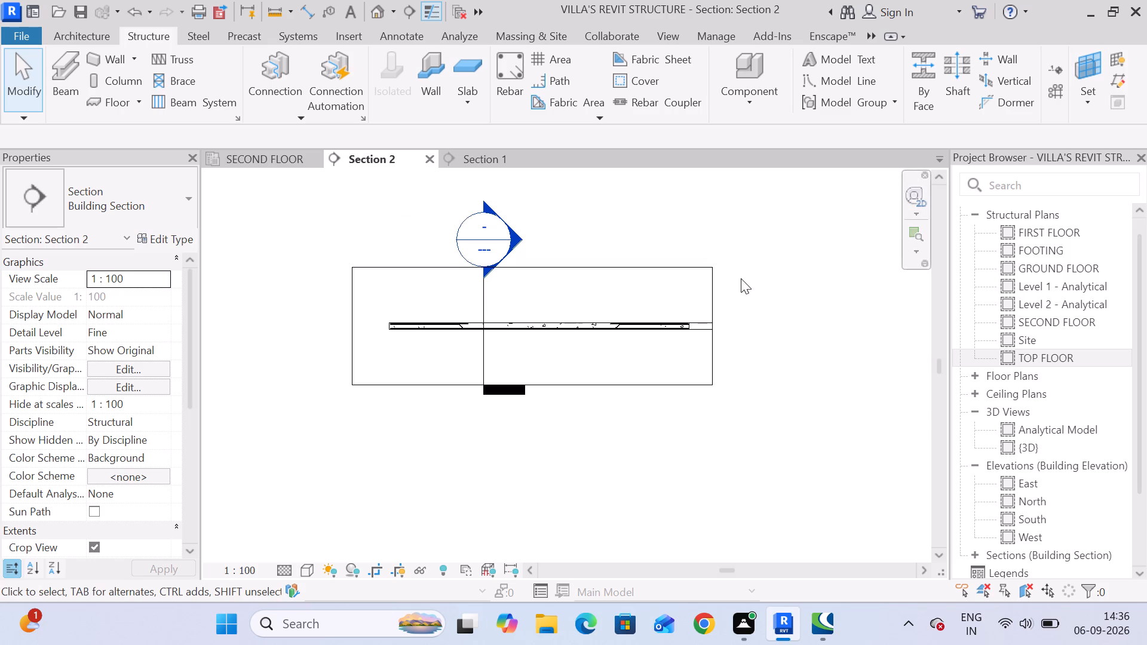
click(277, 158)
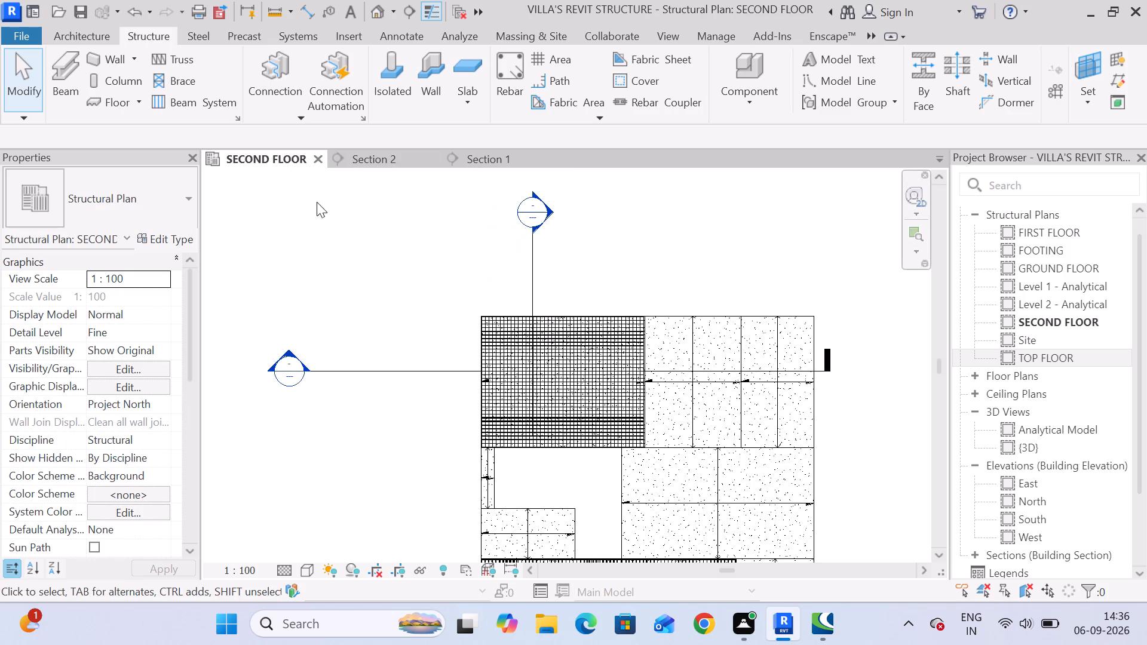
scroll(579, 351, up, 11)
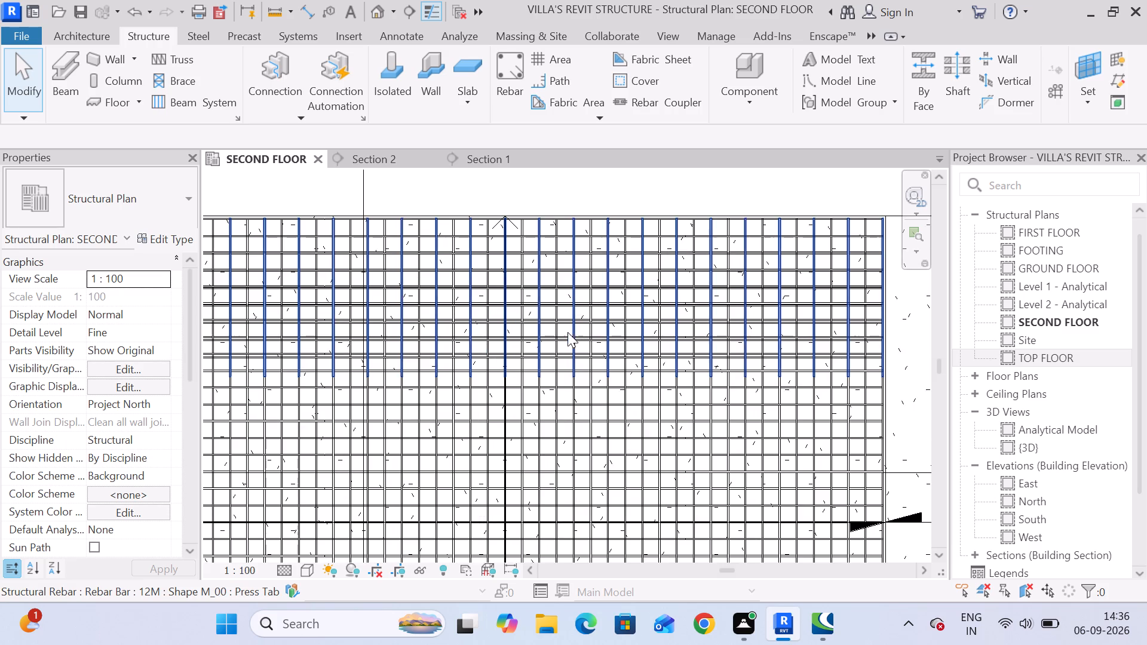
scroll(563, 333, up, 4)
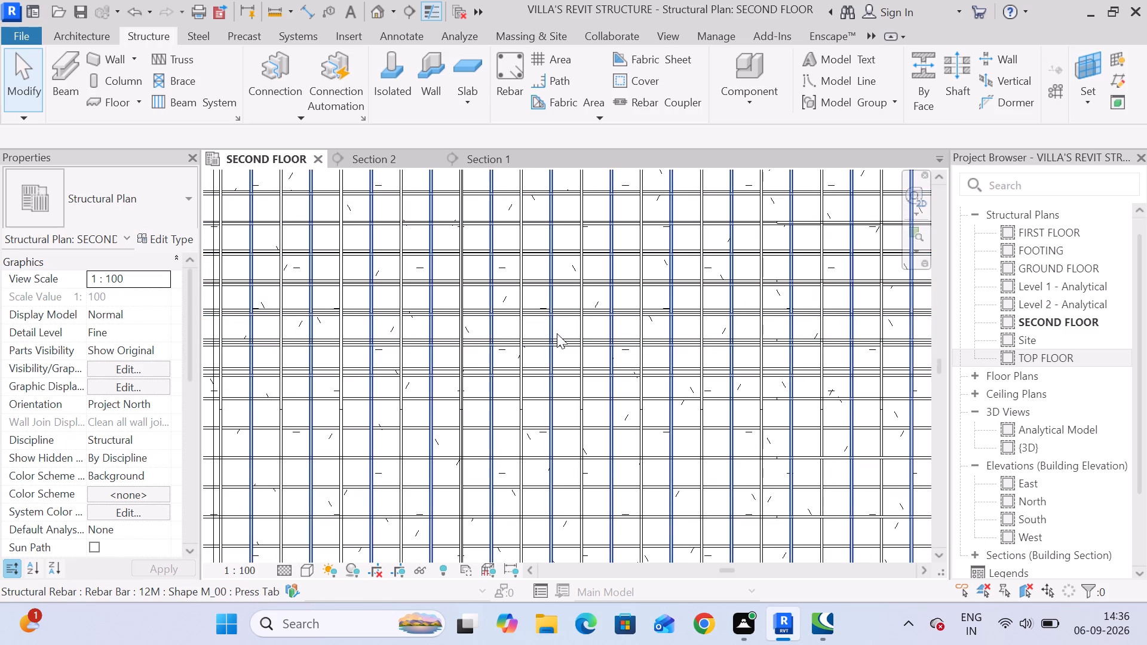
middle_drag(562, 331, 415, 371)
scroll(416, 371, down, 3)
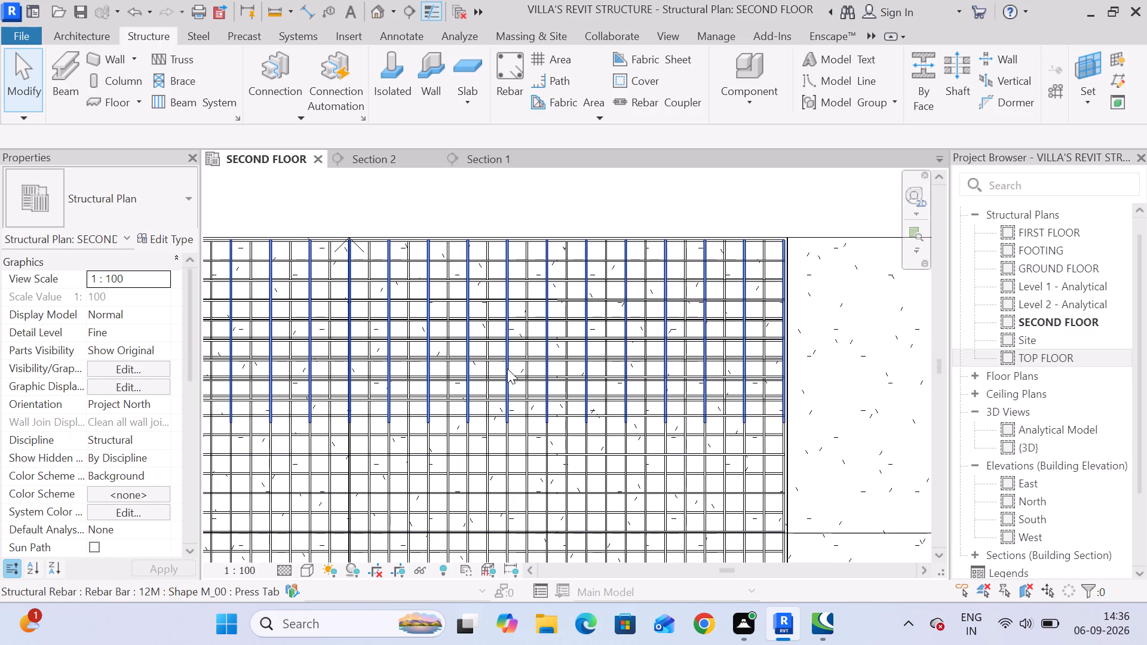
scroll(507, 368, up, 4)
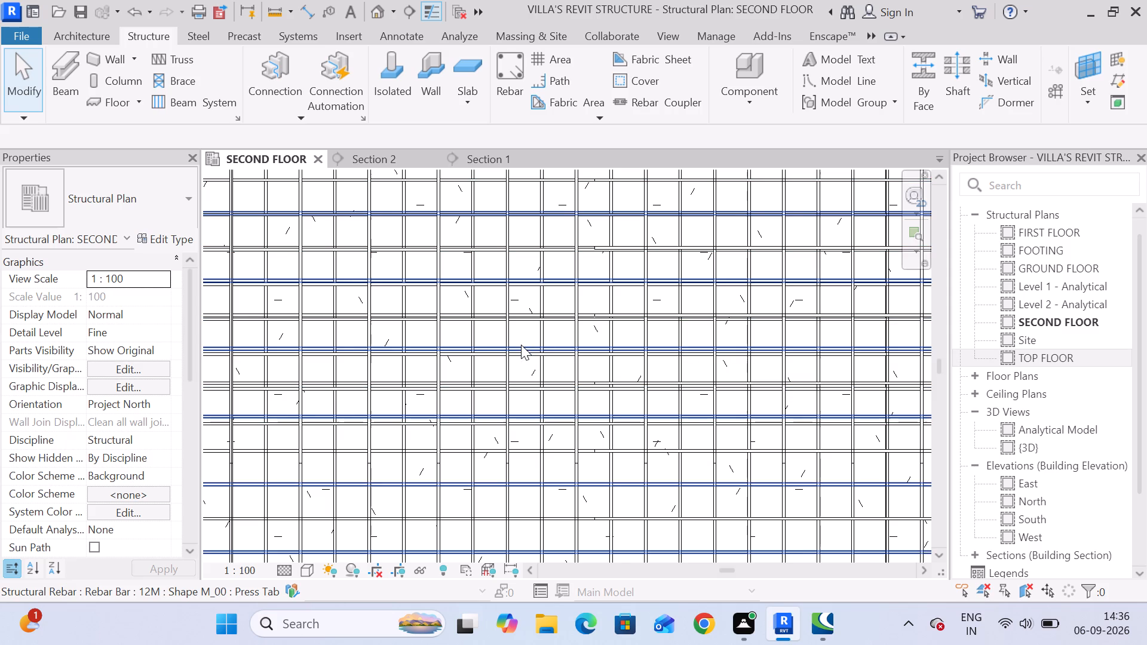
middle_drag(521, 345, 508, 478)
scroll(519, 244, up, 5)
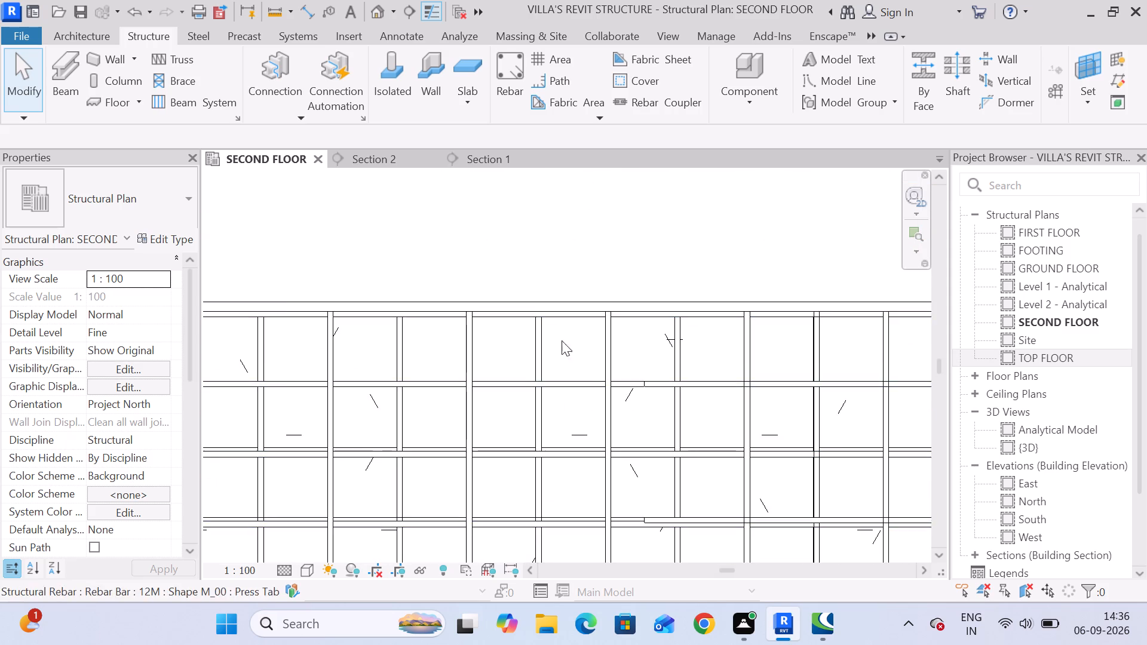
scroll(585, 365, up, 1)
middle_drag(587, 365, 525, 126)
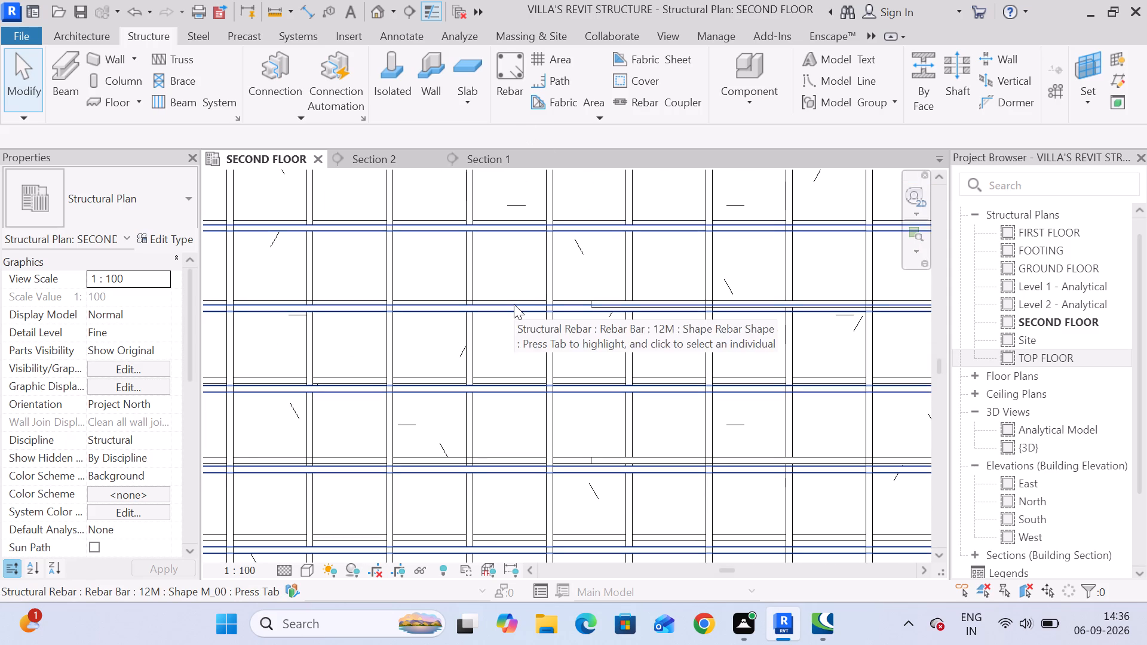
click(509, 231)
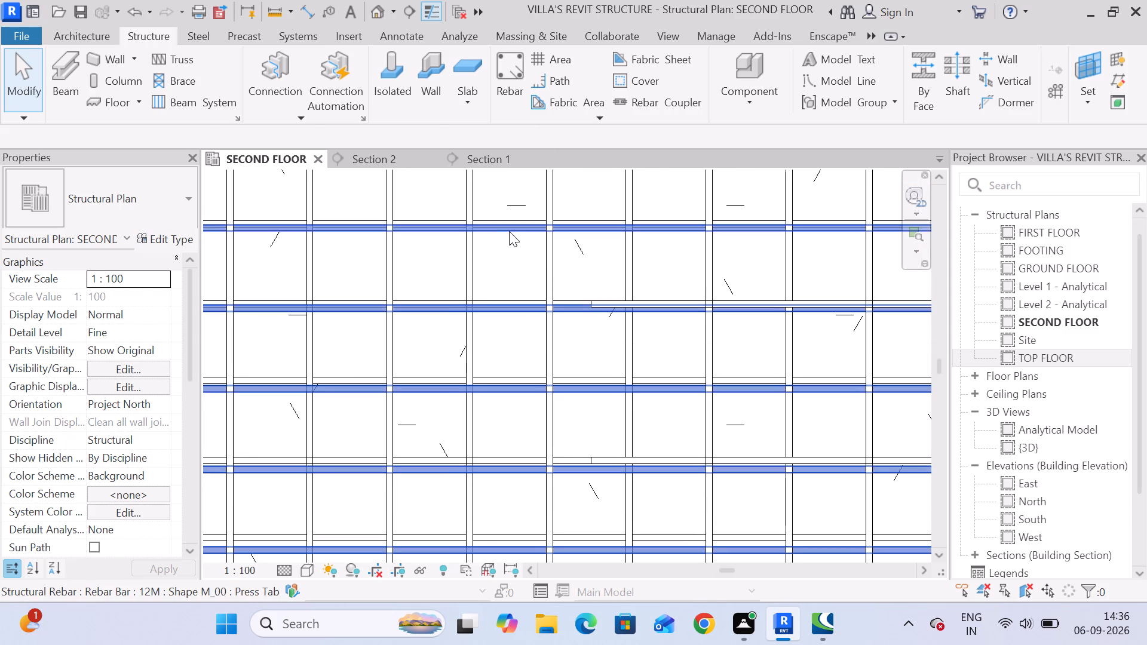
scroll(513, 235, down, 4)
middle_drag(513, 237, 515, 263)
scroll(515, 263, down, 6)
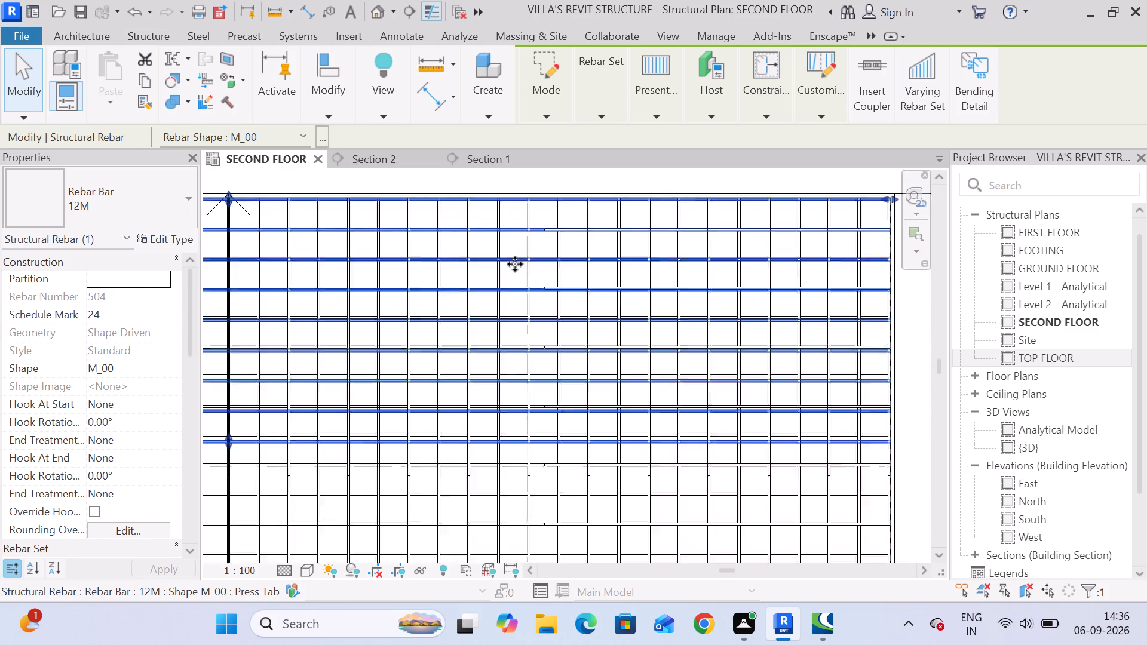
scroll(515, 264, down, 2)
scroll(421, 252, up, 4)
scroll(418, 251, down, 2)
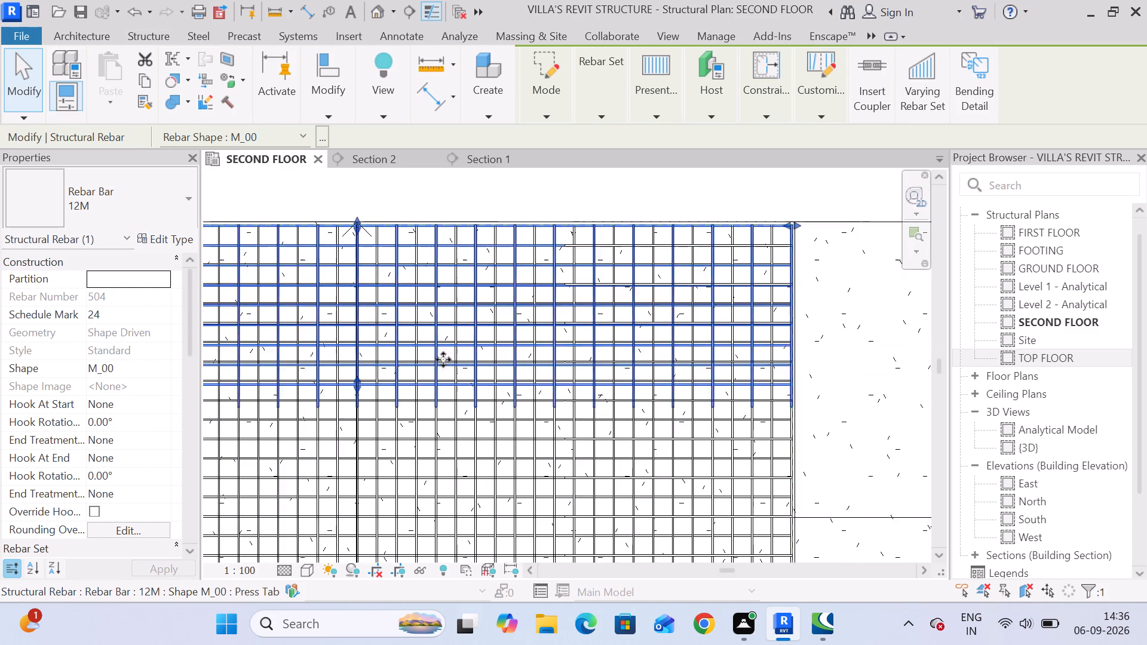
middle_drag(444, 360, 474, 315)
click(876, 332)
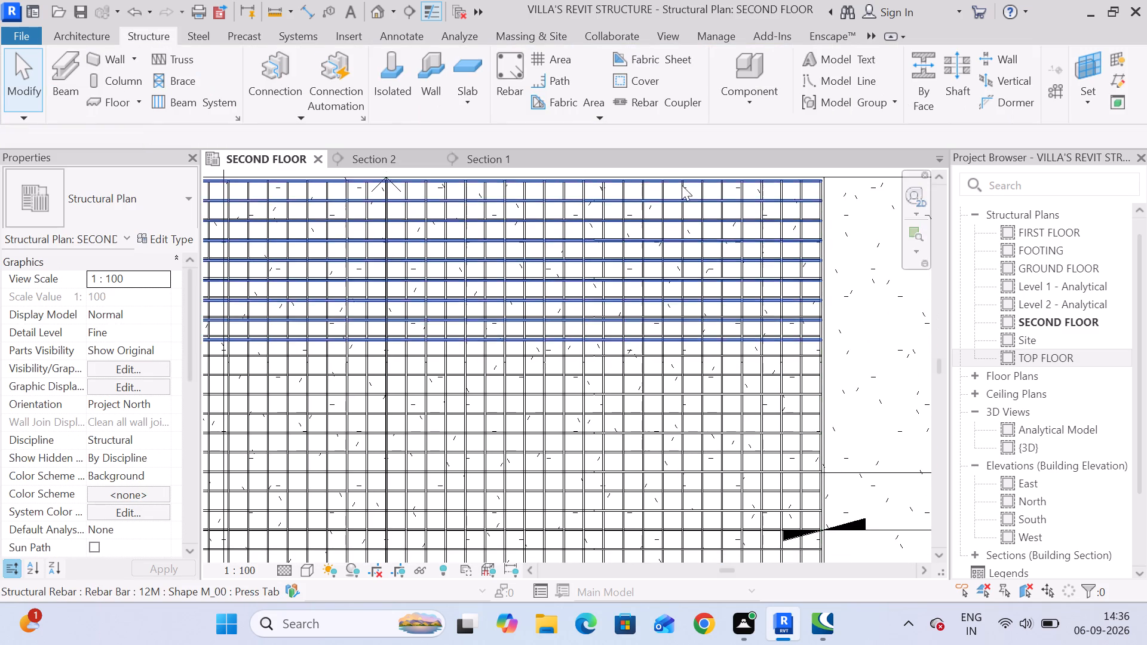
Examine how the horizontal Rebar Shape 8 bent bar set is distributed across the top-left panel.
scroll(614, 206, up, 13)
scroll(617, 311, up, 2)
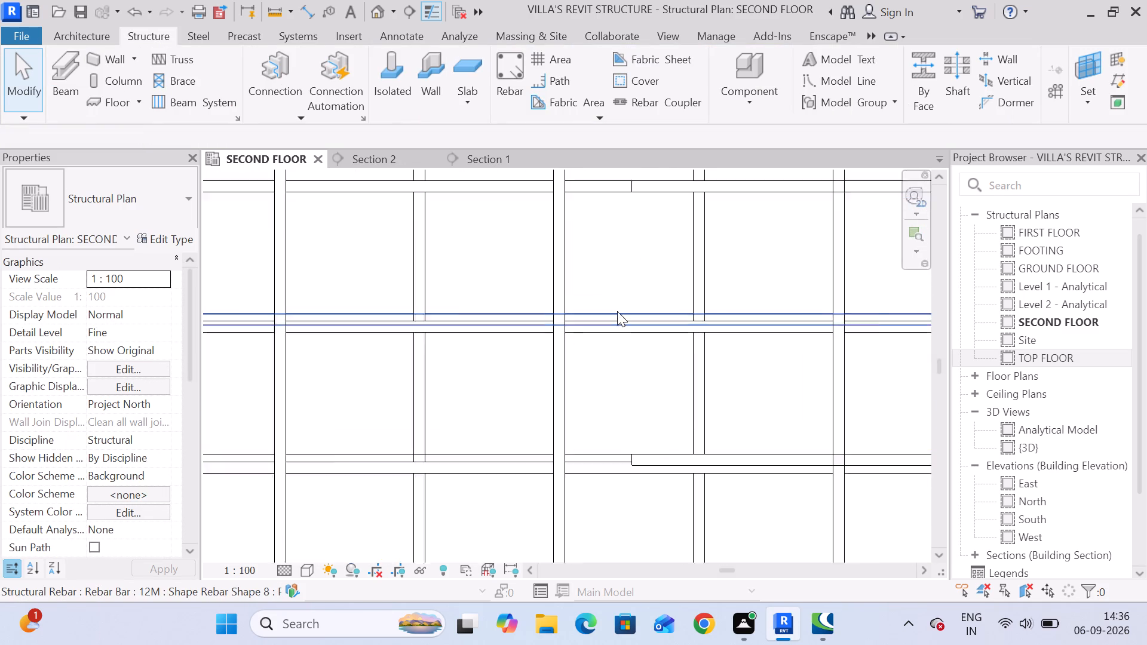
scroll(617, 311, up, 3)
click(617, 314)
scroll(641, 318, down, 10)
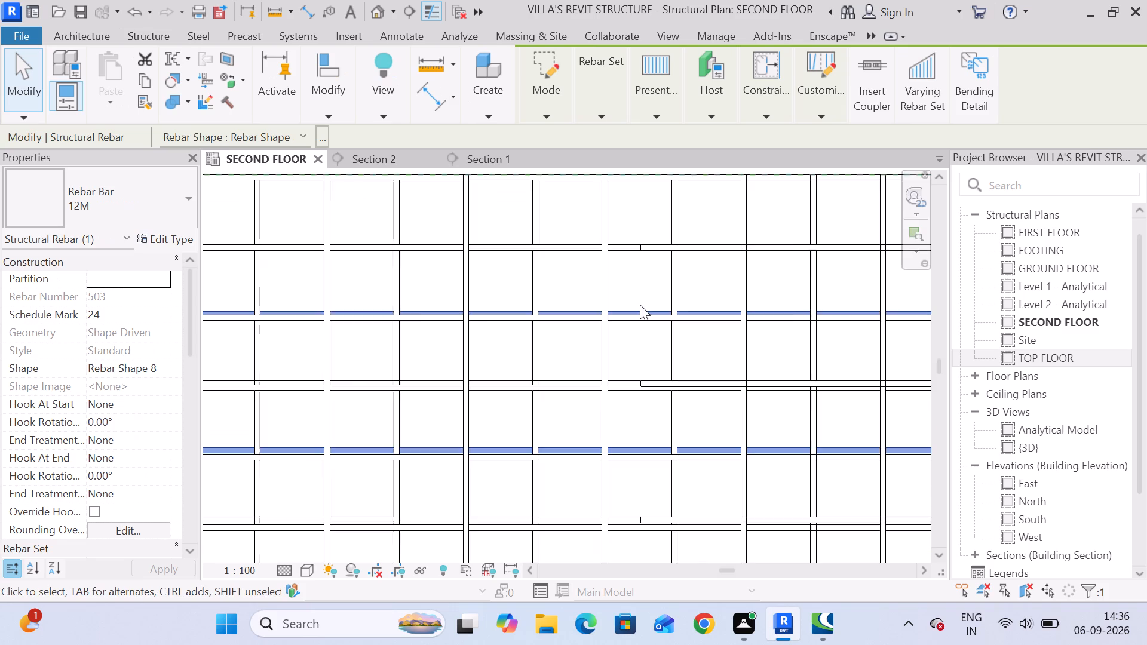
scroll(643, 305, down, 3)
scroll(780, 403, down, 4)
middle_drag(775, 400, 766, 299)
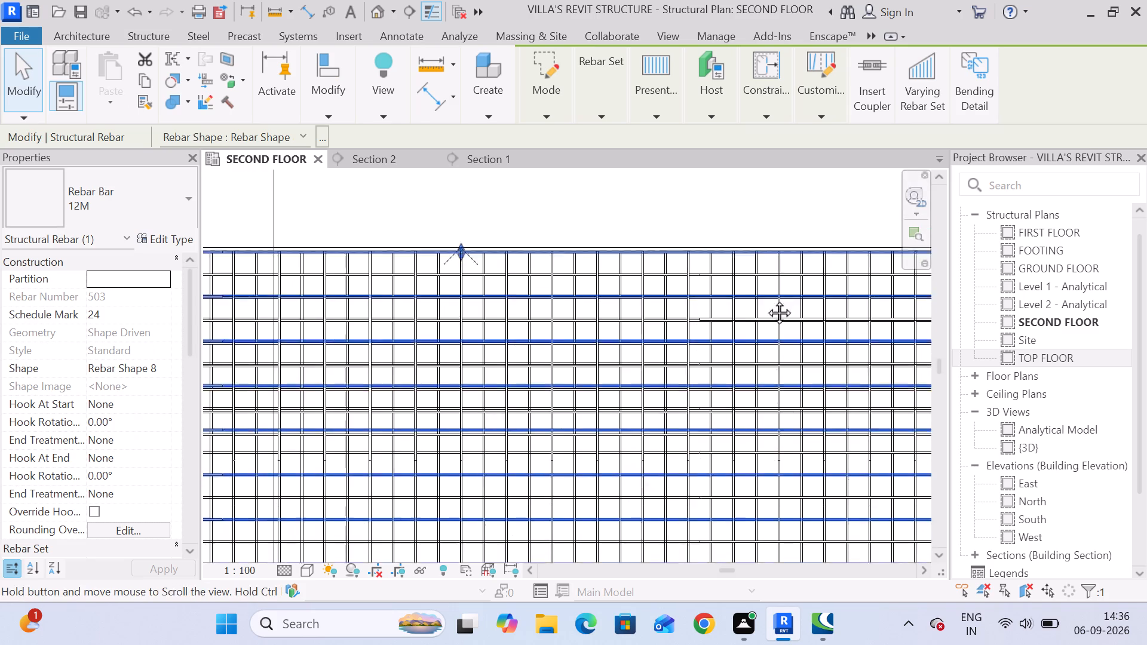
middle_drag(766, 299, 765, 280)
scroll(765, 281, down, 7)
middle_drag(767, 303, 765, 216)
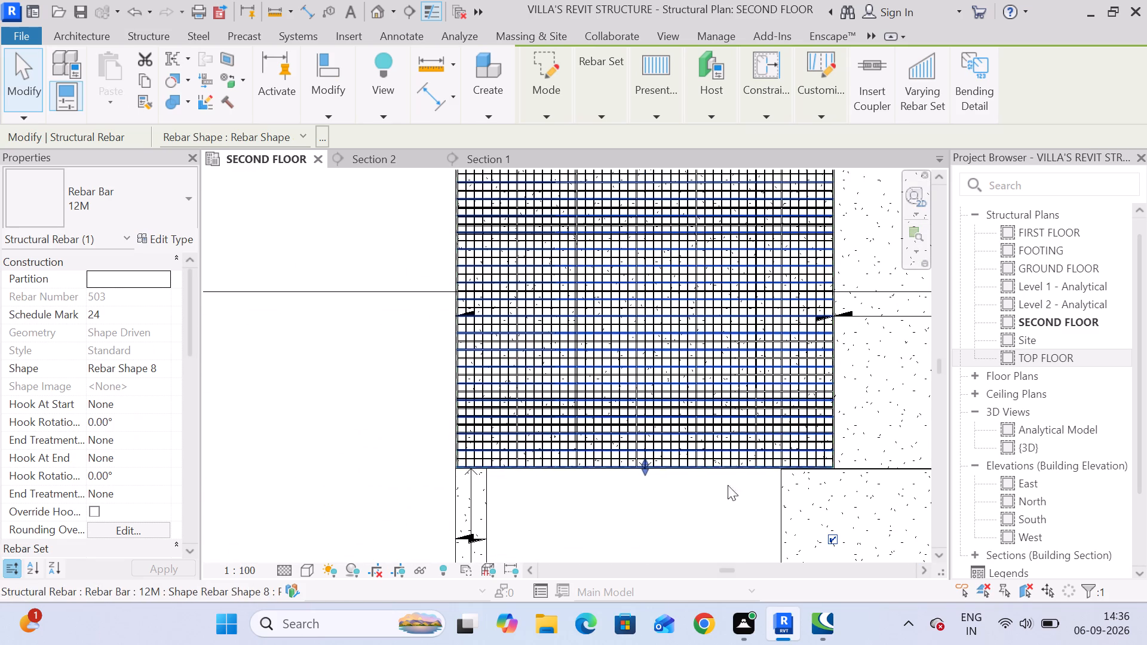
click(713, 503)
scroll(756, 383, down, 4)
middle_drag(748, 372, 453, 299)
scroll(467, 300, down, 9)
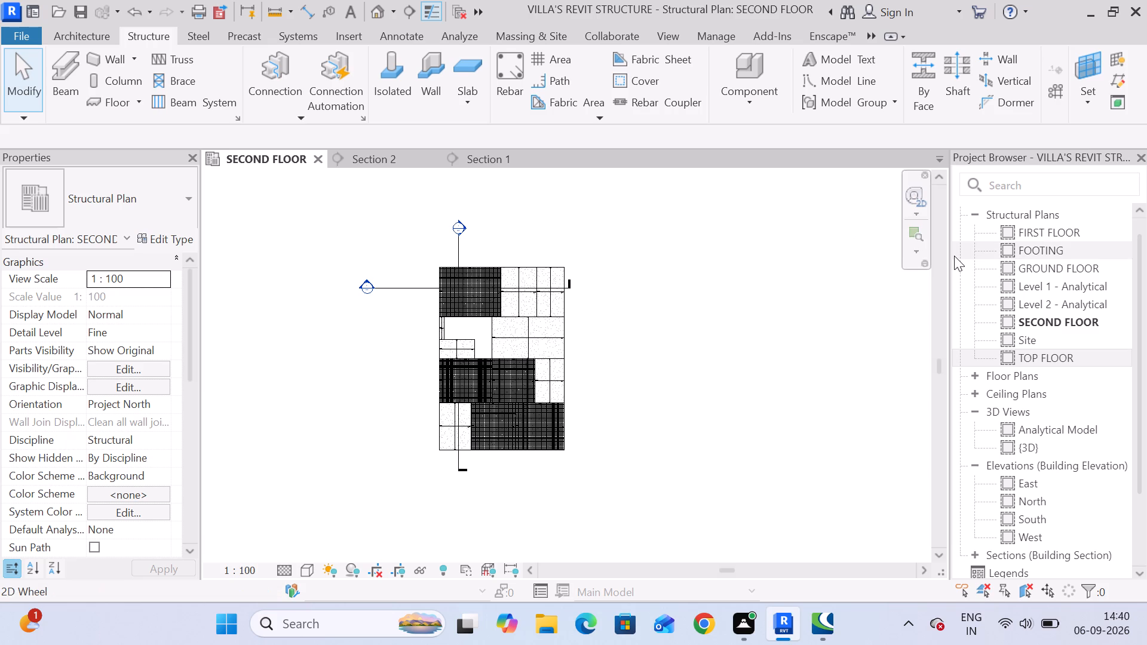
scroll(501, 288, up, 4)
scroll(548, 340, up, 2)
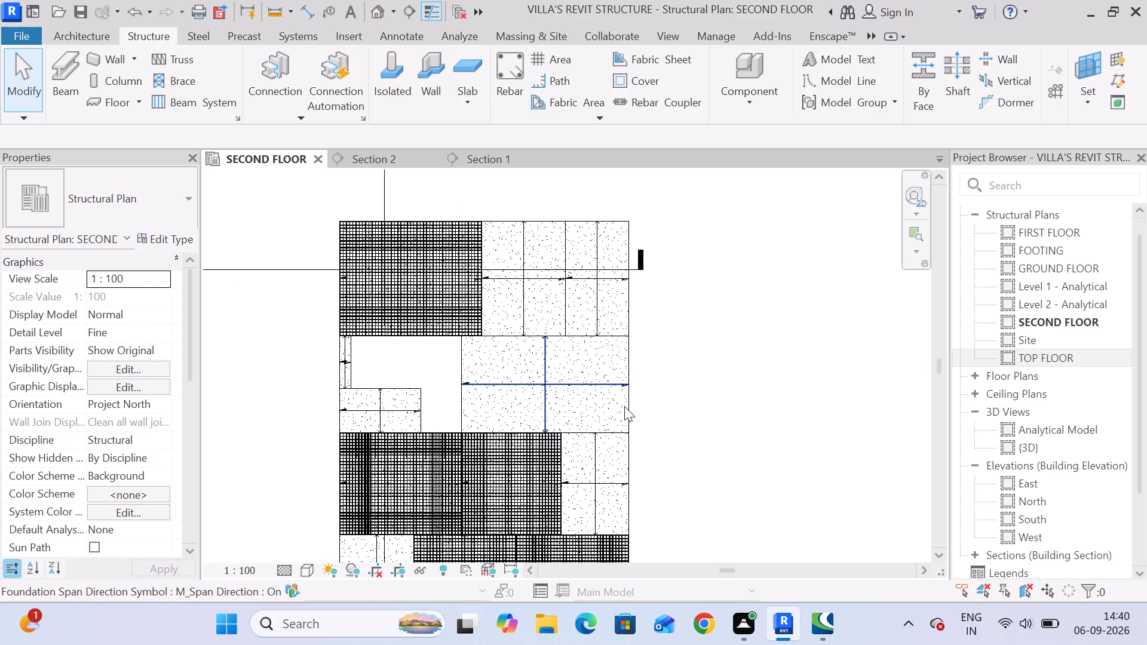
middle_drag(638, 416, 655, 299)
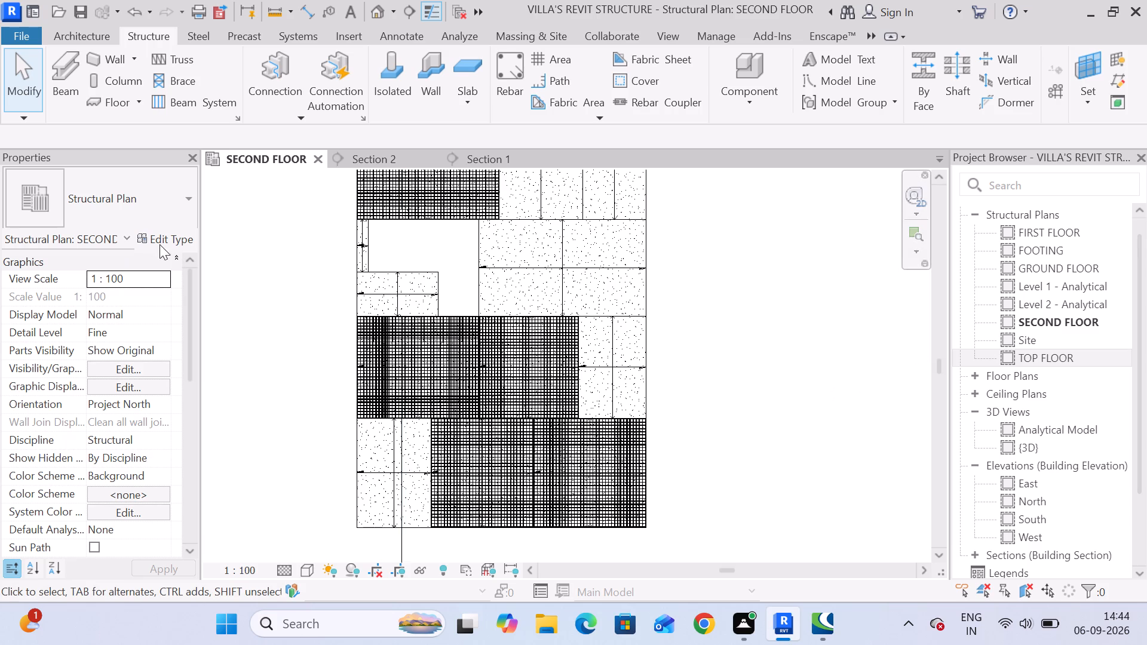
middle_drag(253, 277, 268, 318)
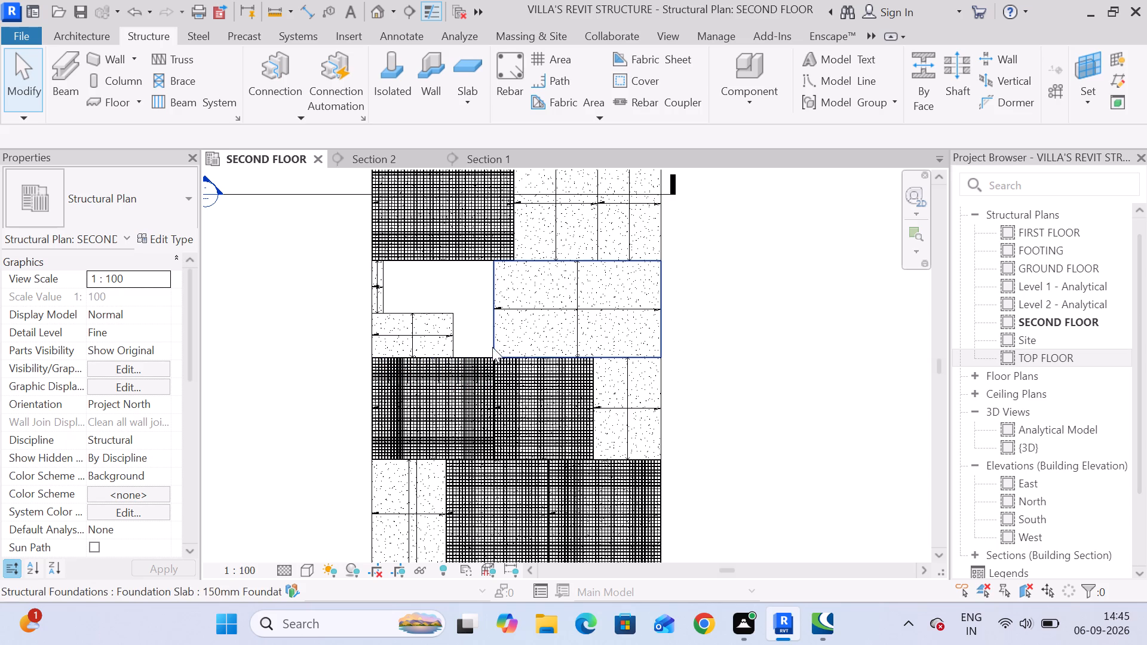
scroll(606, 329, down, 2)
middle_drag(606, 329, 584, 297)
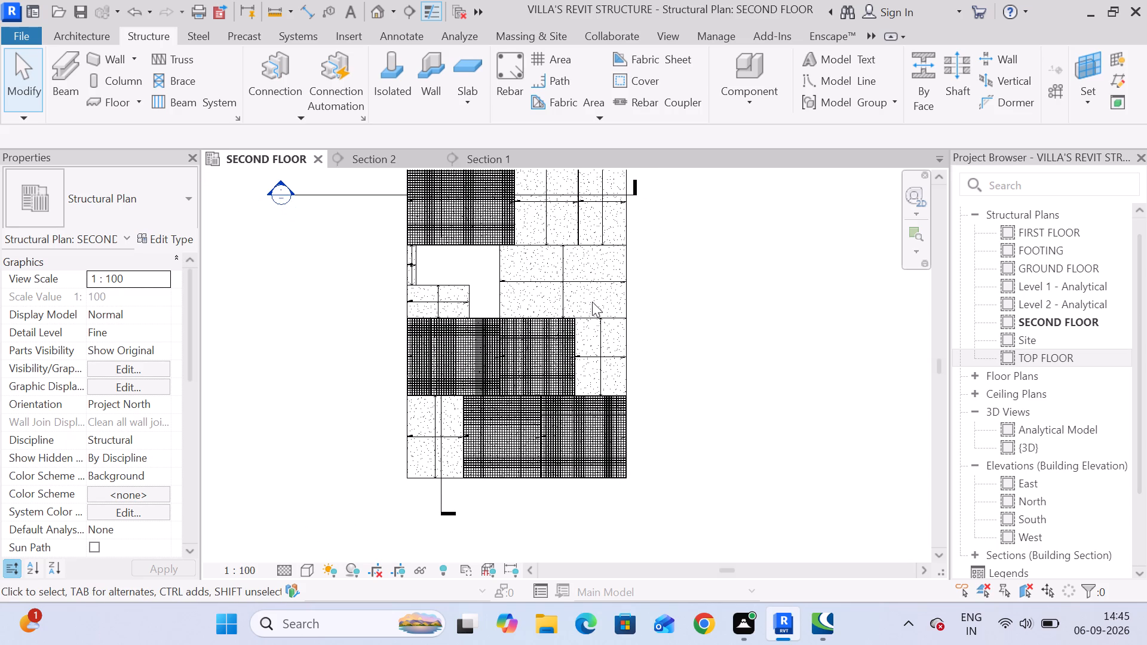
Move the horizontal Section 2 line down across the unreinforced bottom-left panel and narrow its view extents around that panel.
middle_drag(606, 306, 613, 349)
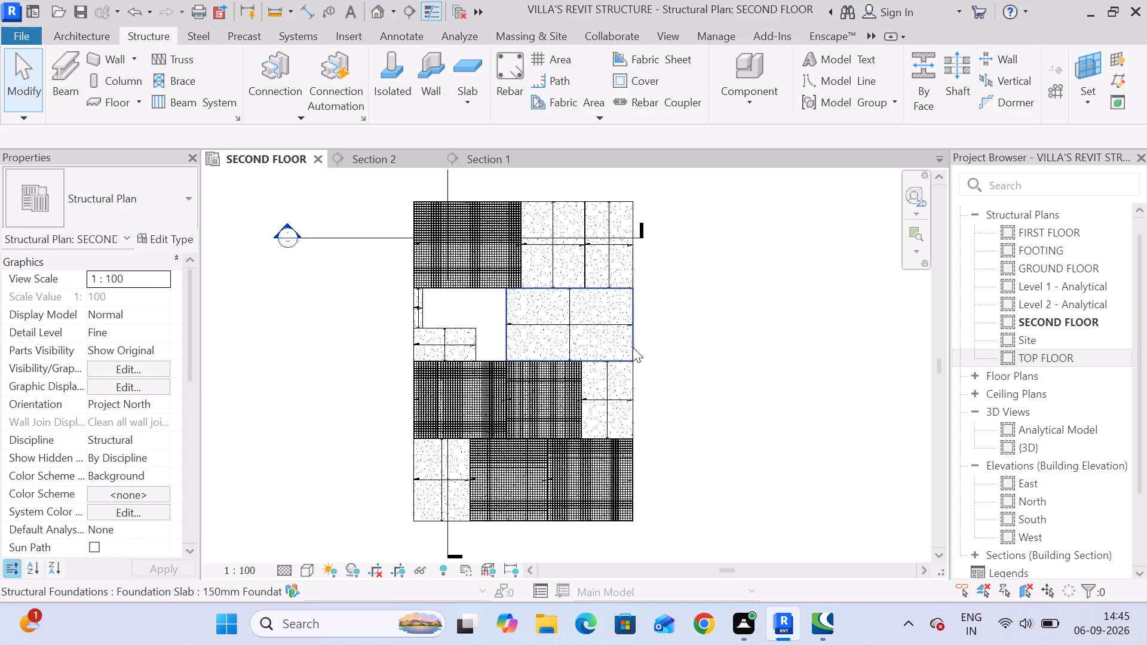
click(389, 235)
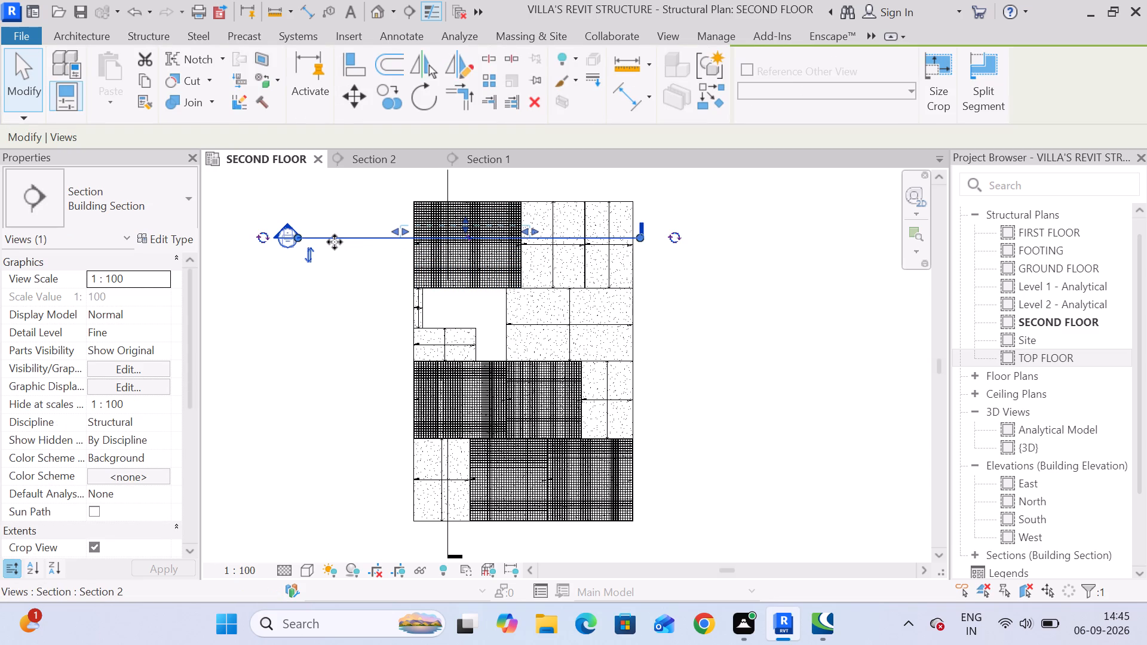
drag(342, 237, 476, 227)
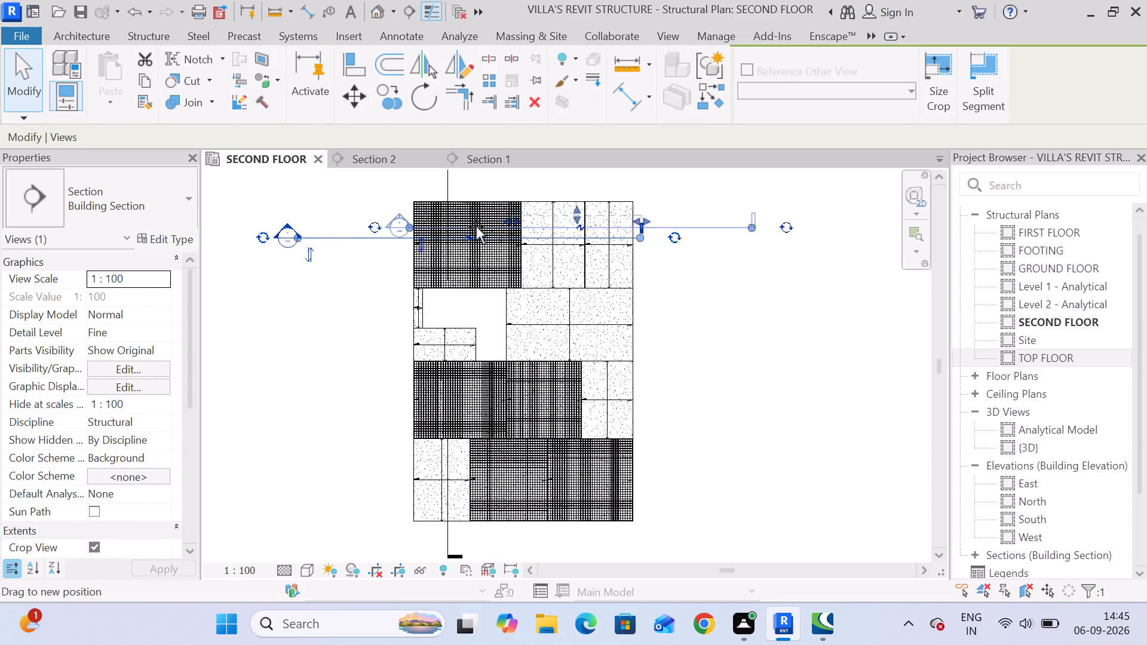
drag(476, 227, 479, 236)
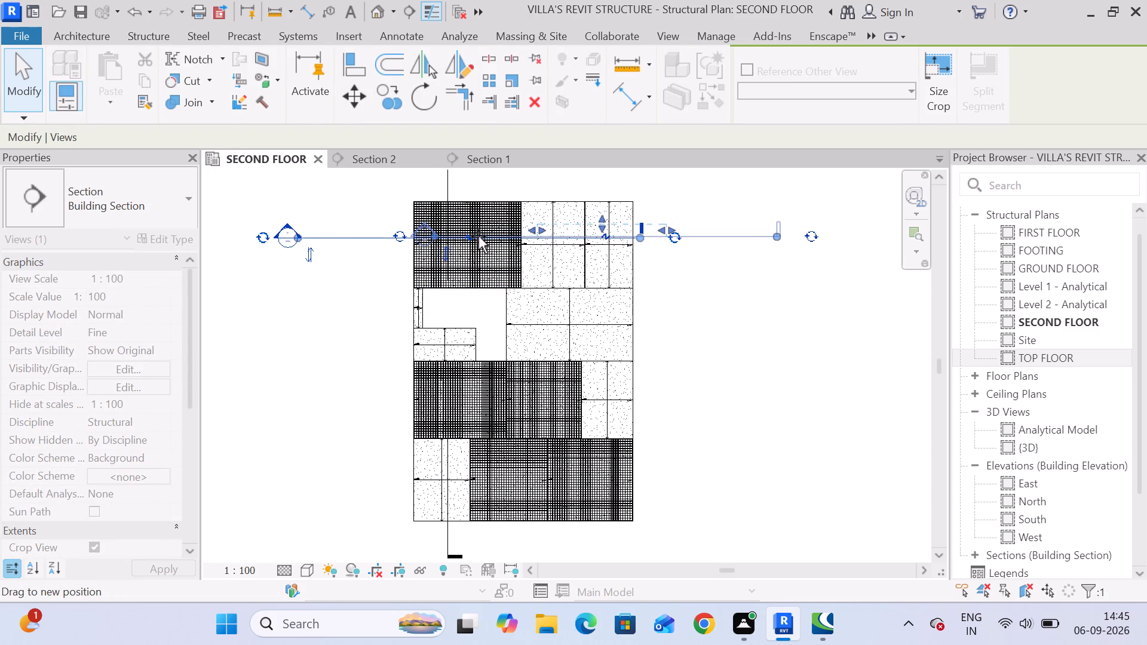
drag(479, 236, 320, 476)
scroll(417, 512, up, 4)
drag(573, 438, 559, 438)
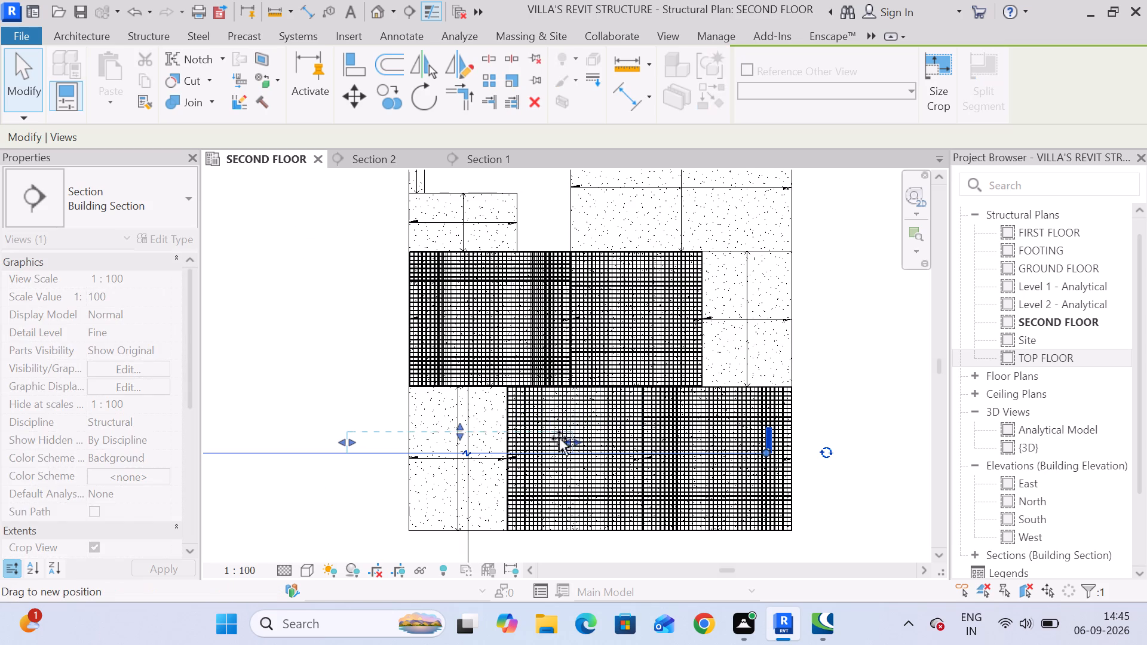
drag(559, 438, 534, 443)
drag(348, 440, 392, 440)
middle_drag(344, 322, 341, 482)
scroll(351, 454, down, 5)
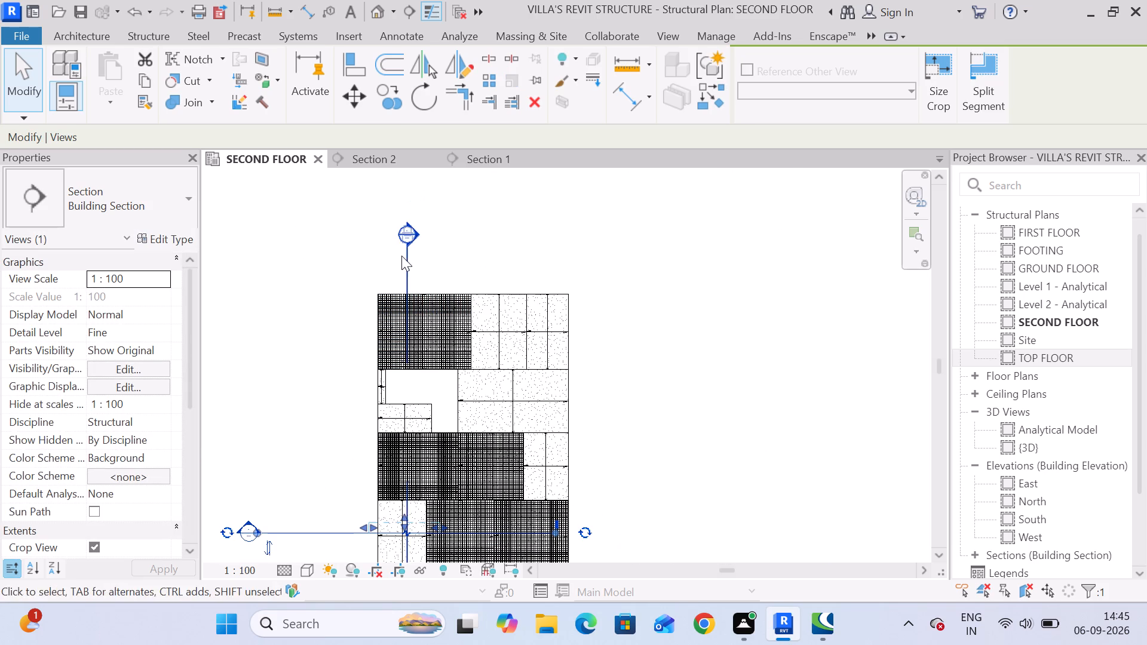
Shift the vertical Section 1 view extents down from the top-left panel to span the bottom-left panel and adjust its view depth.
click(401, 256)
middle_drag(518, 263, 560, 165)
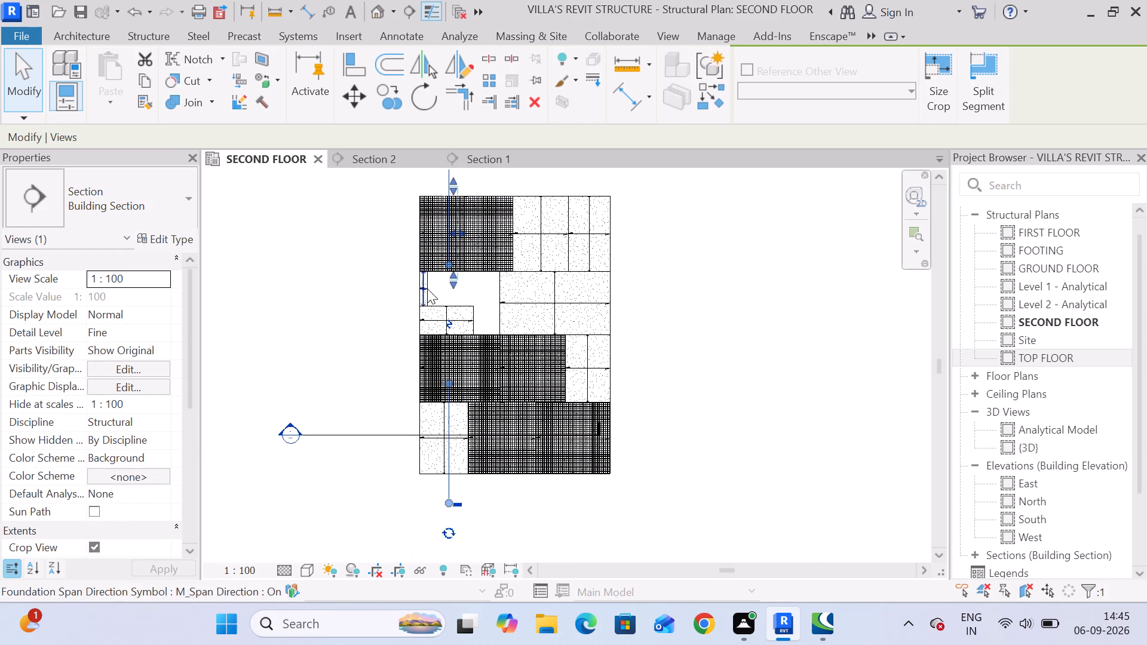
drag(450, 278, 456, 488)
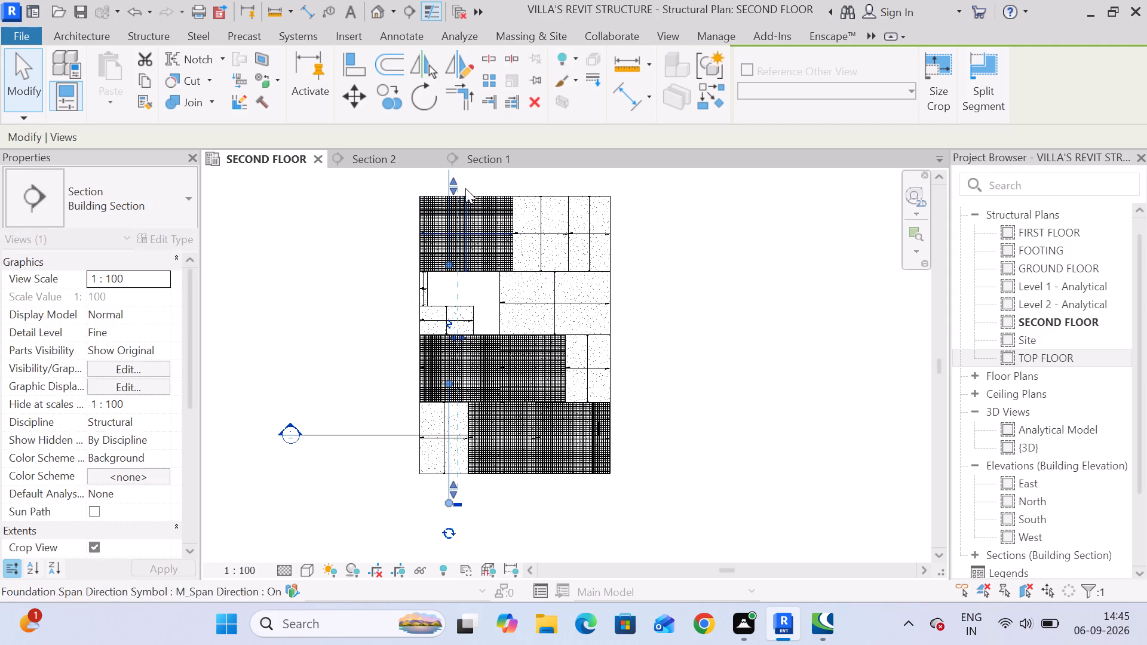
drag(453, 191, 447, 391)
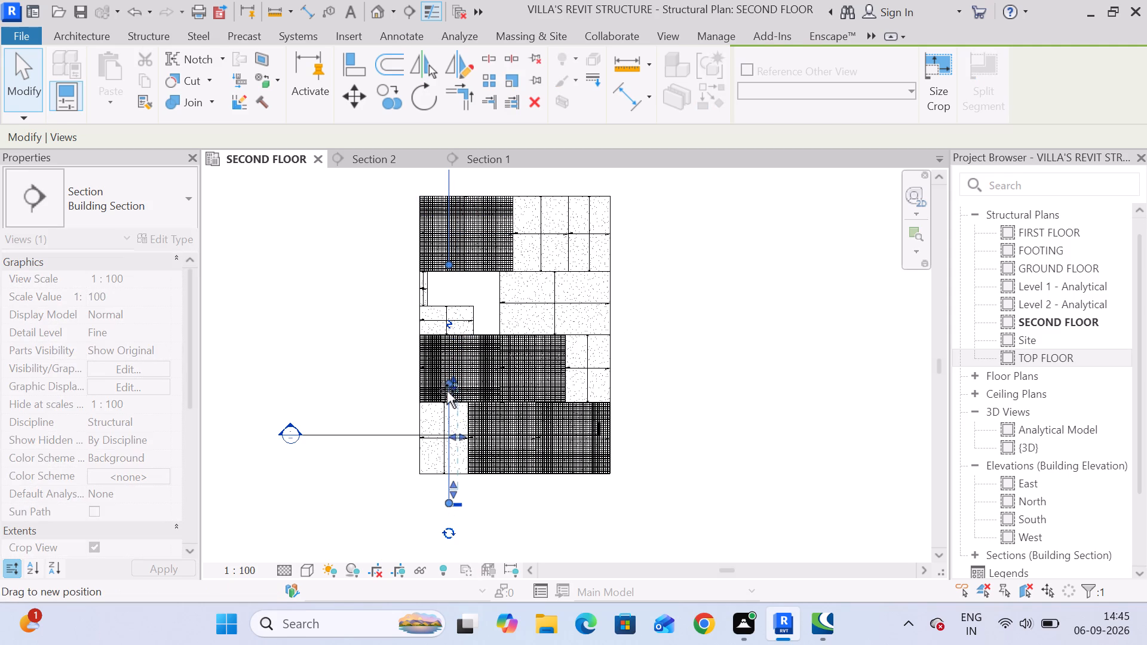
drag(447, 391, 447, 395)
scroll(431, 387, up, 4)
middle_drag(487, 451, 505, 339)
drag(490, 367, 480, 367)
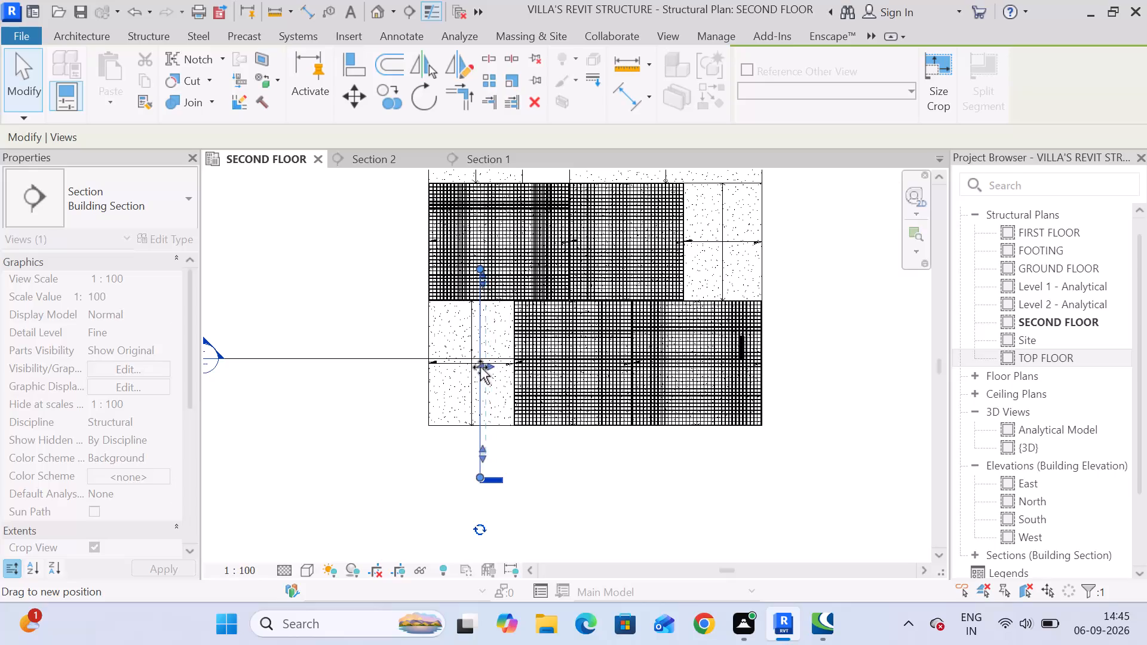
drag(480, 367, 479, 367)
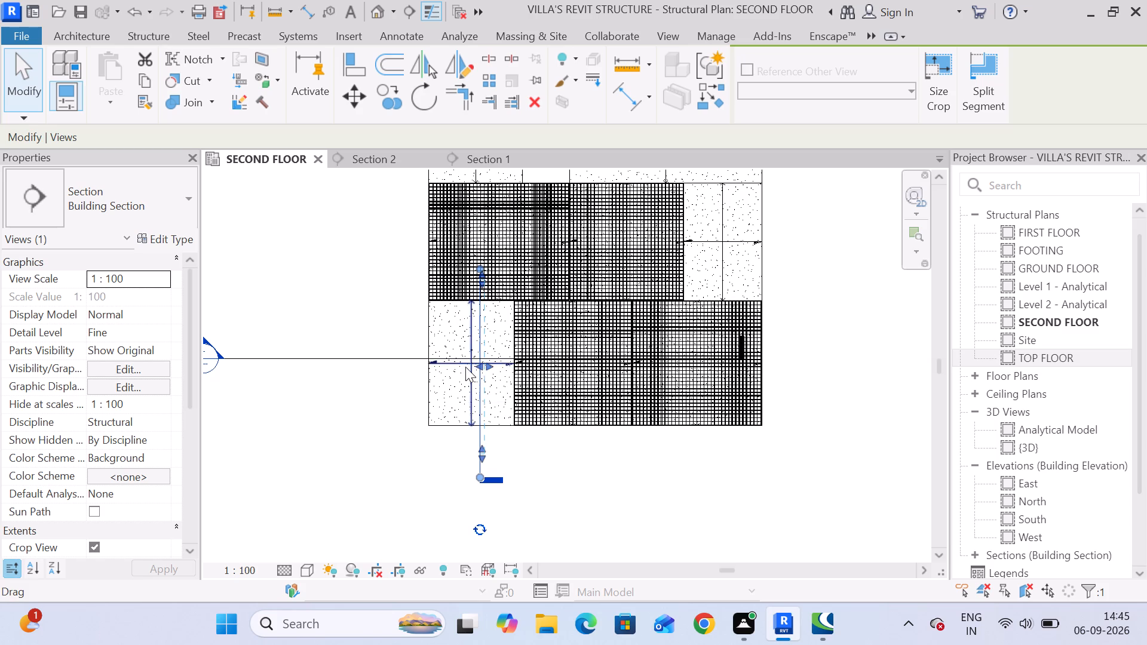
scroll(465, 367, down, 3)
scroll(463, 366, up, 3)
right_click(364, 386)
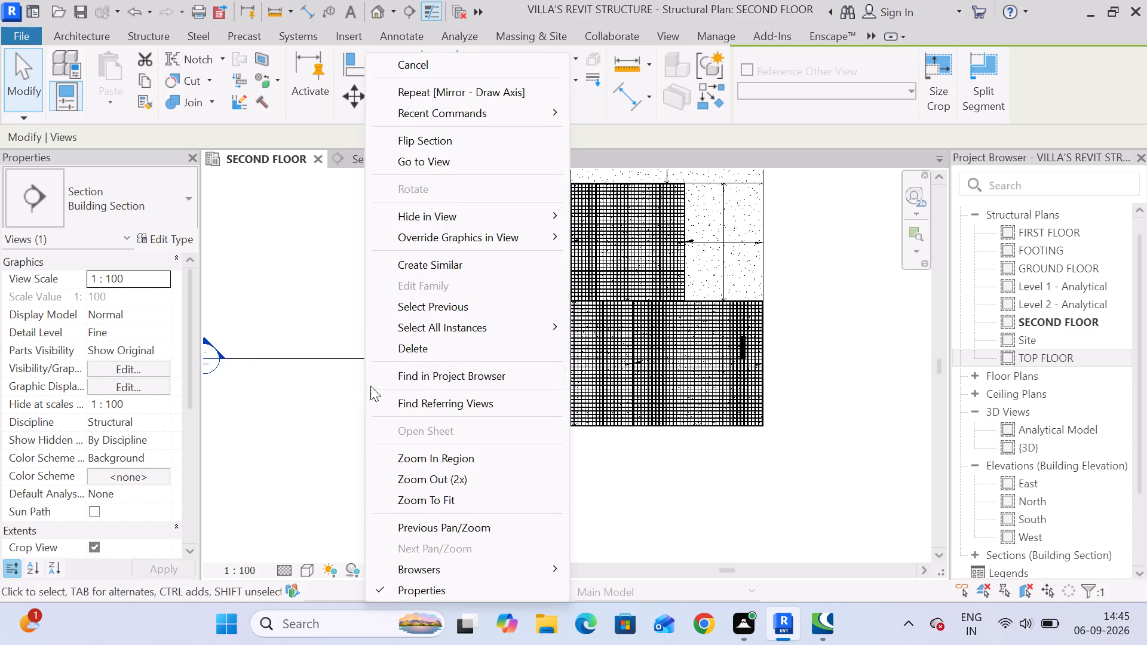
click(280, 262)
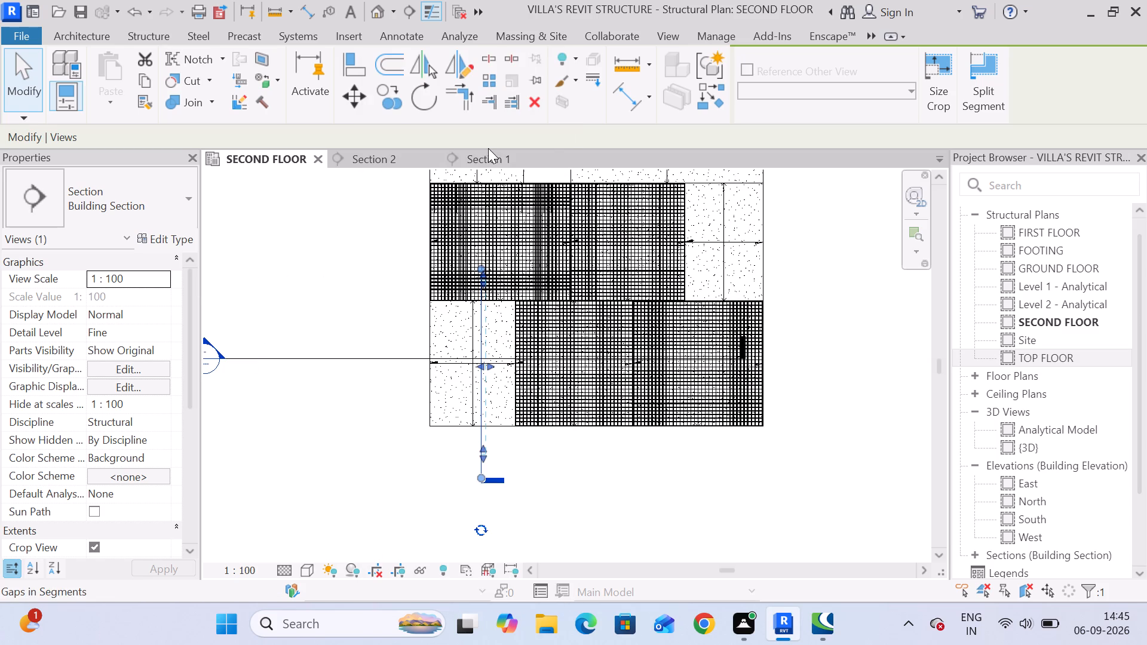
Examine the bottom-left panel's slab in both section views and check which plan section line each view corresponds to.
click(488, 155)
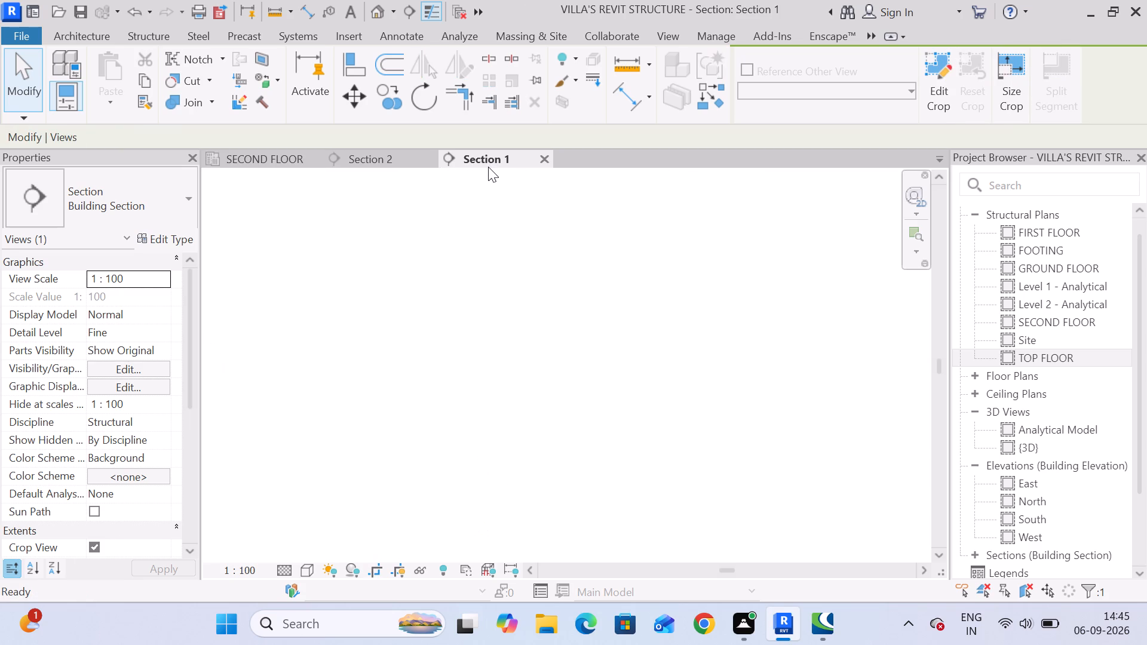
scroll(519, 253, down, 12)
scroll(709, 265, up, 5)
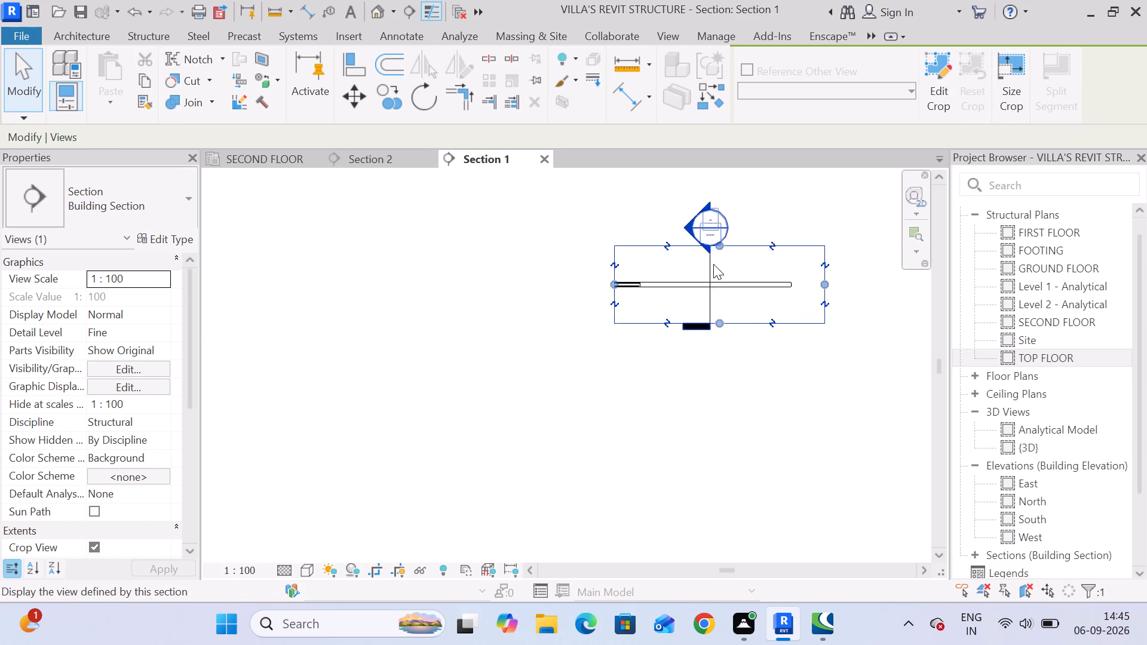
scroll(713, 264, up, 8)
middle_drag(731, 308, 520, 310)
click(546, 331)
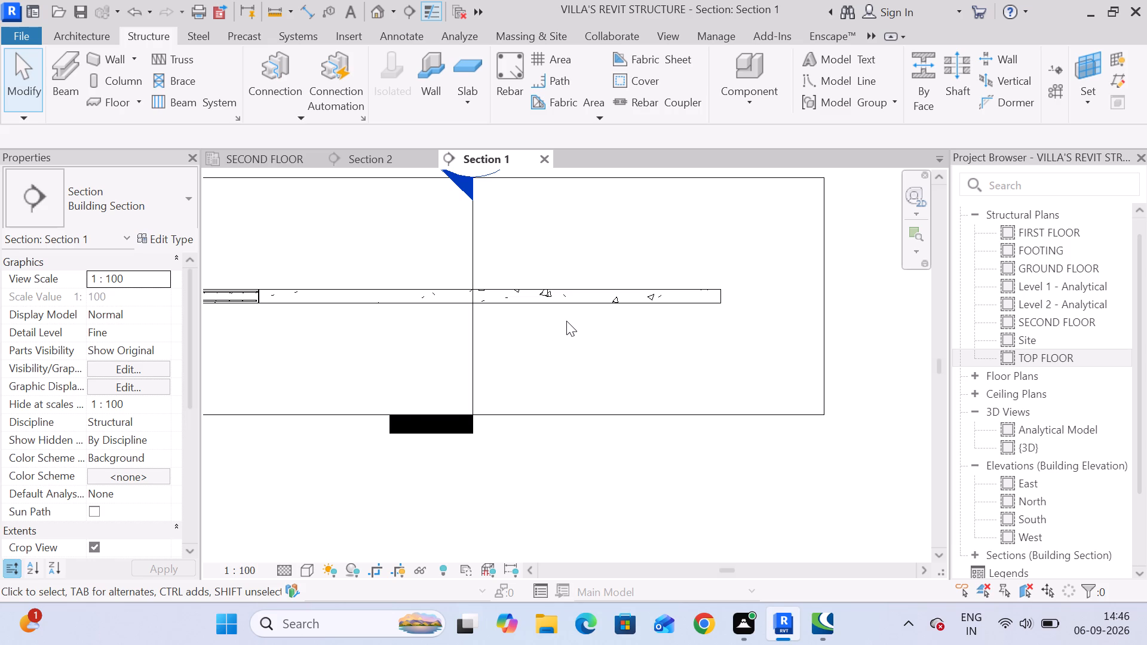
scroll(566, 321, down, 1)
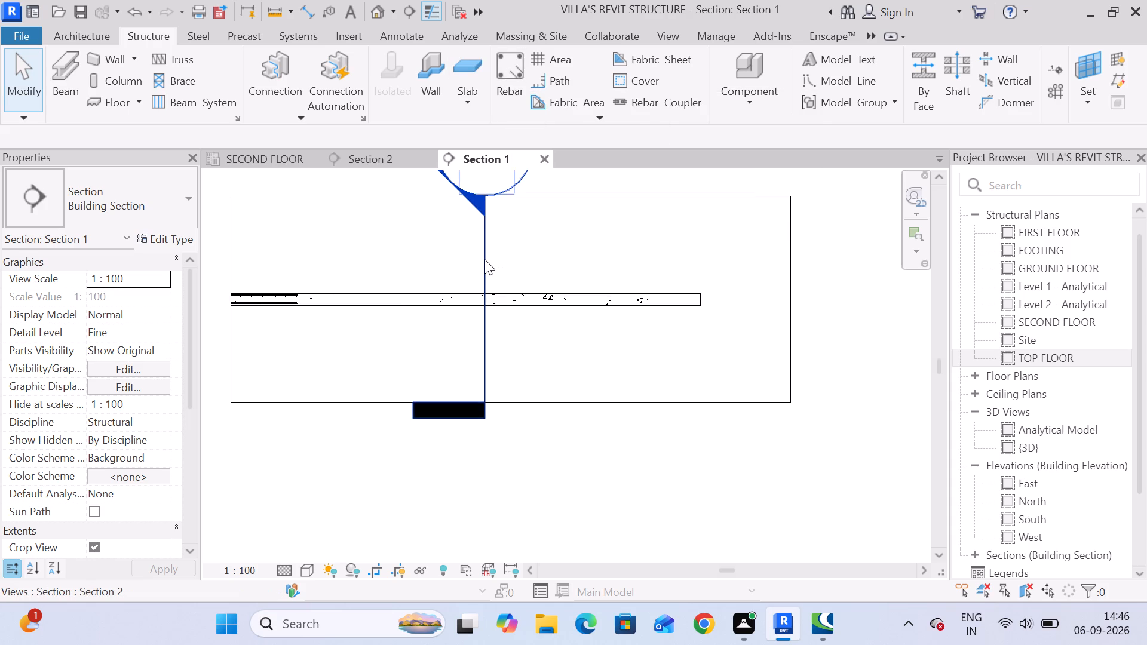
click(264, 158)
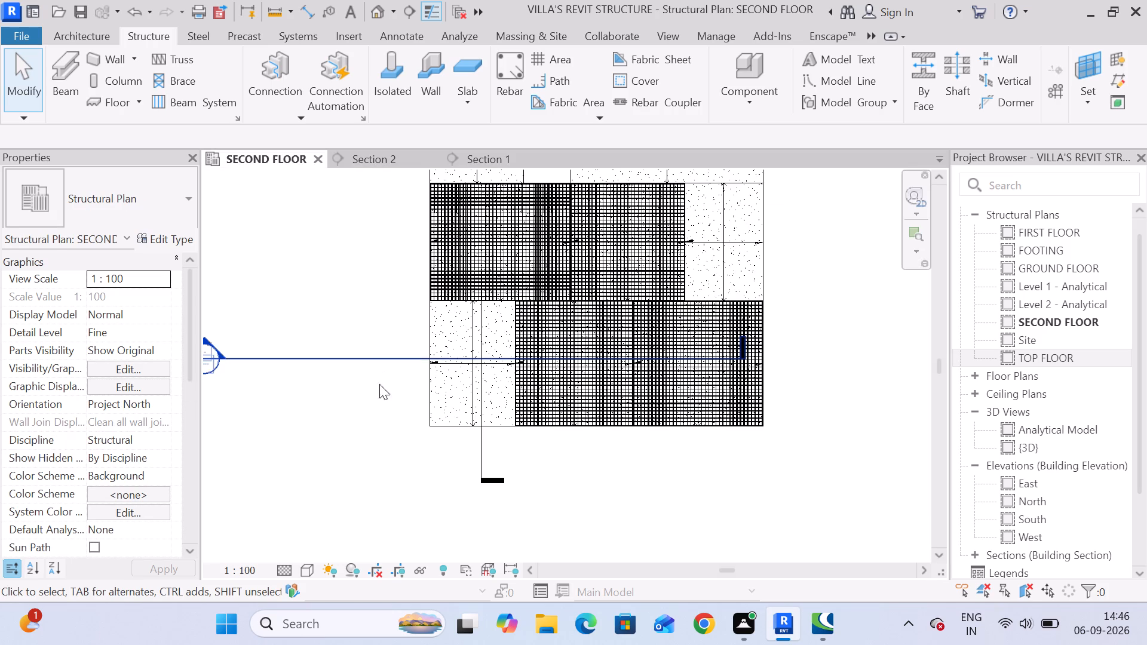
middle_drag(382, 400, 364, 357)
scroll(364, 357, down, 1)
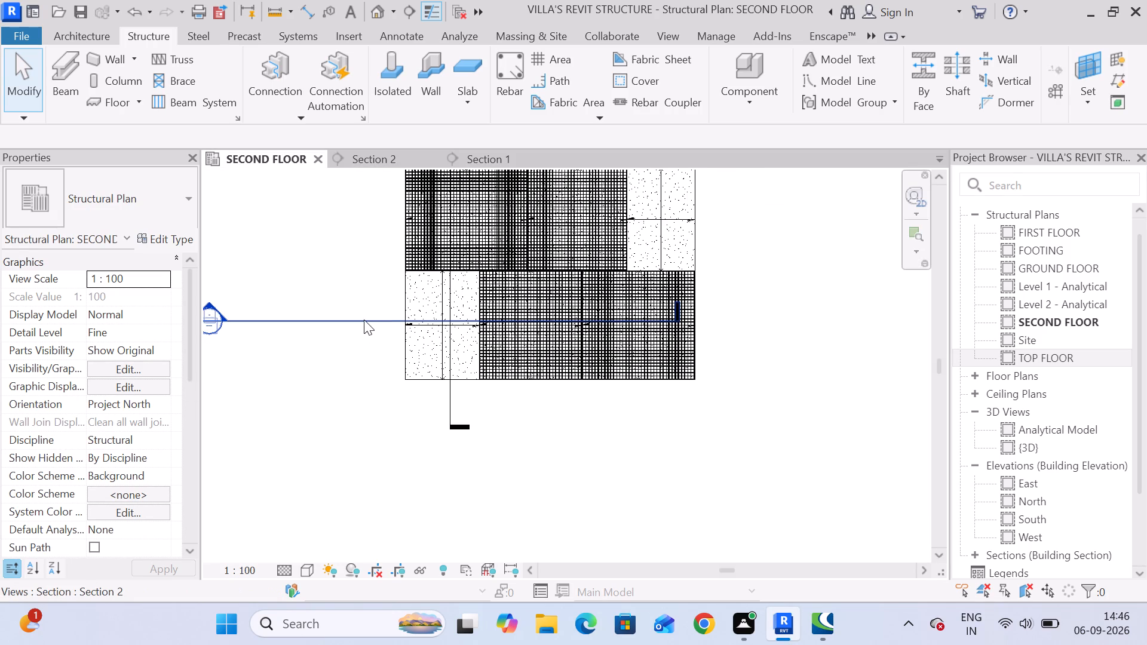
click(364, 320)
click(367, 342)
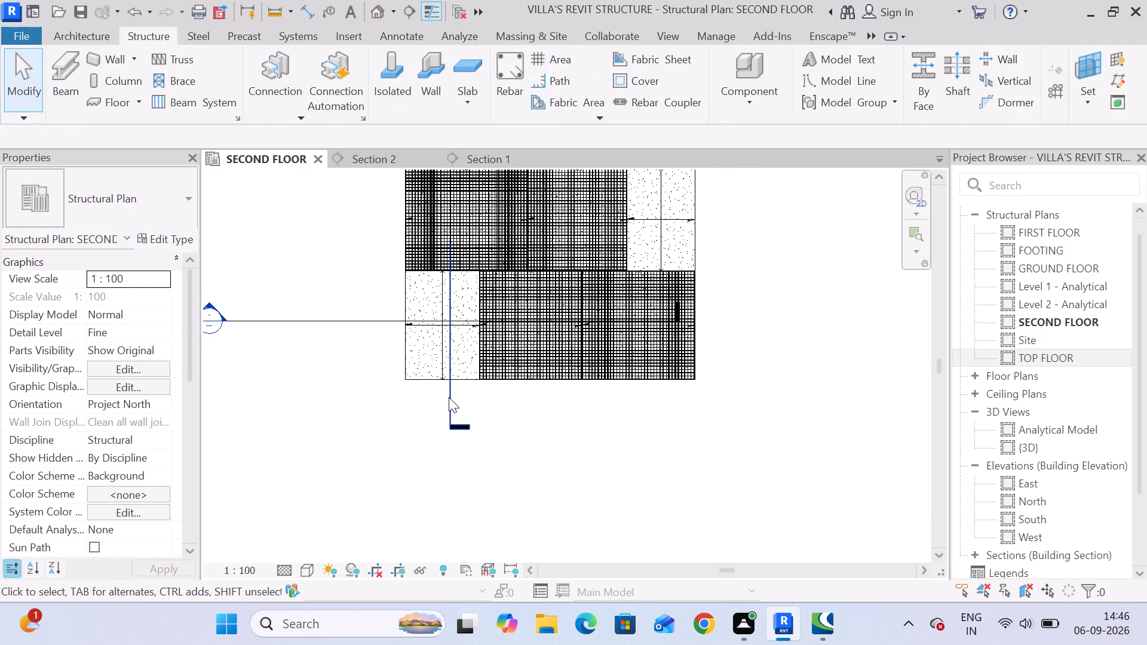
click(449, 397)
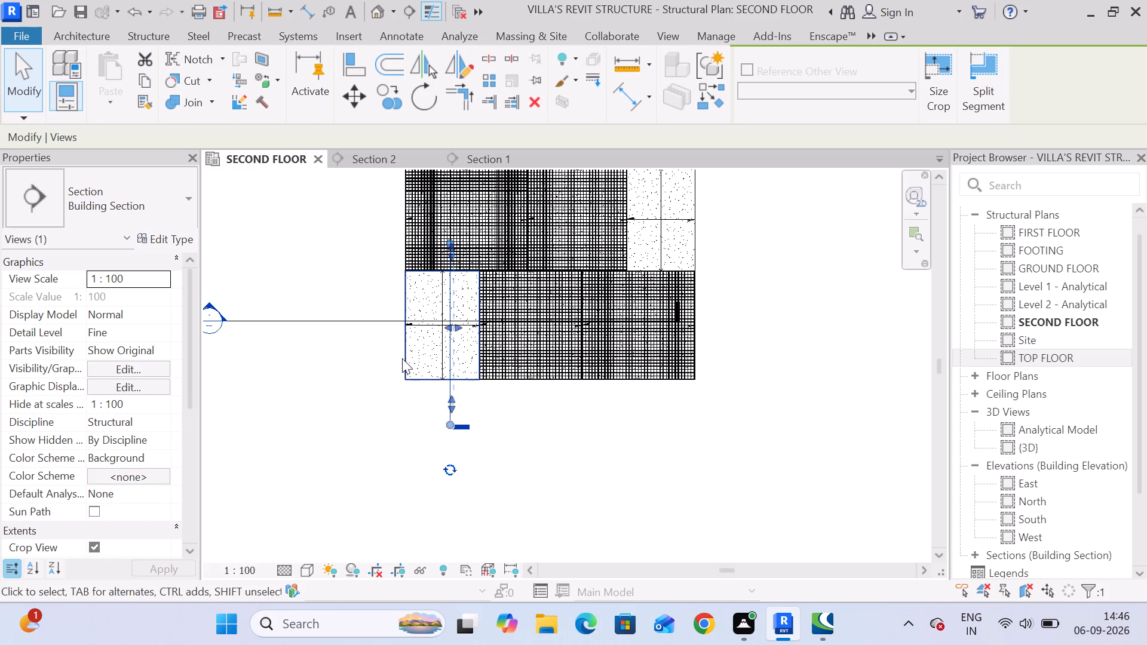
click(379, 326)
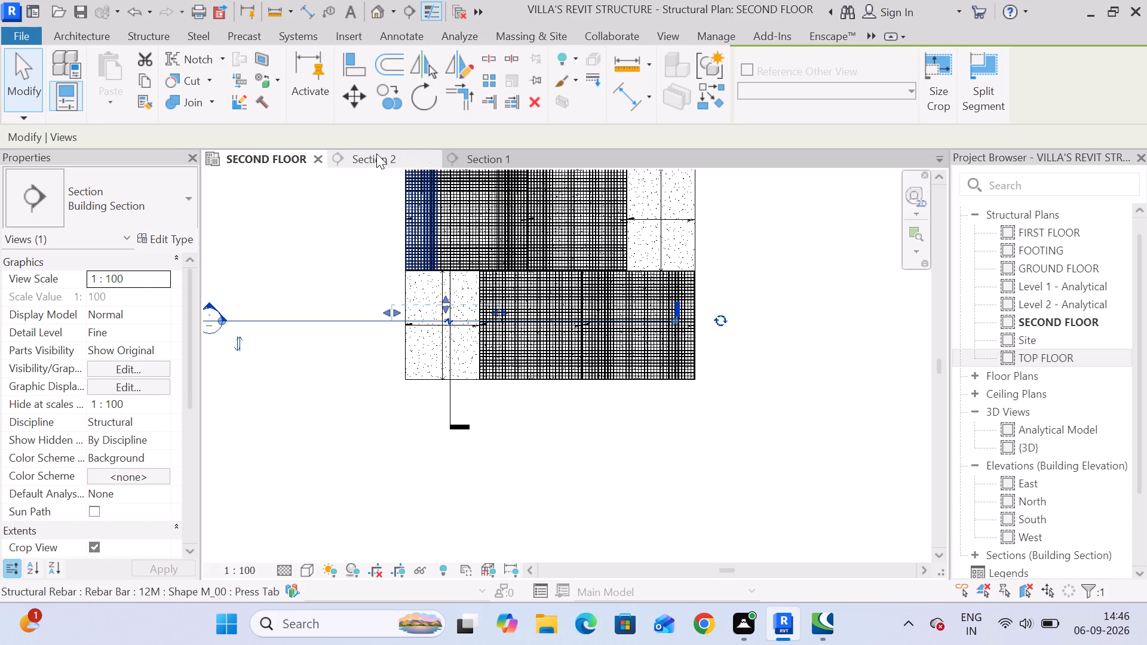
click(373, 158)
click(476, 162)
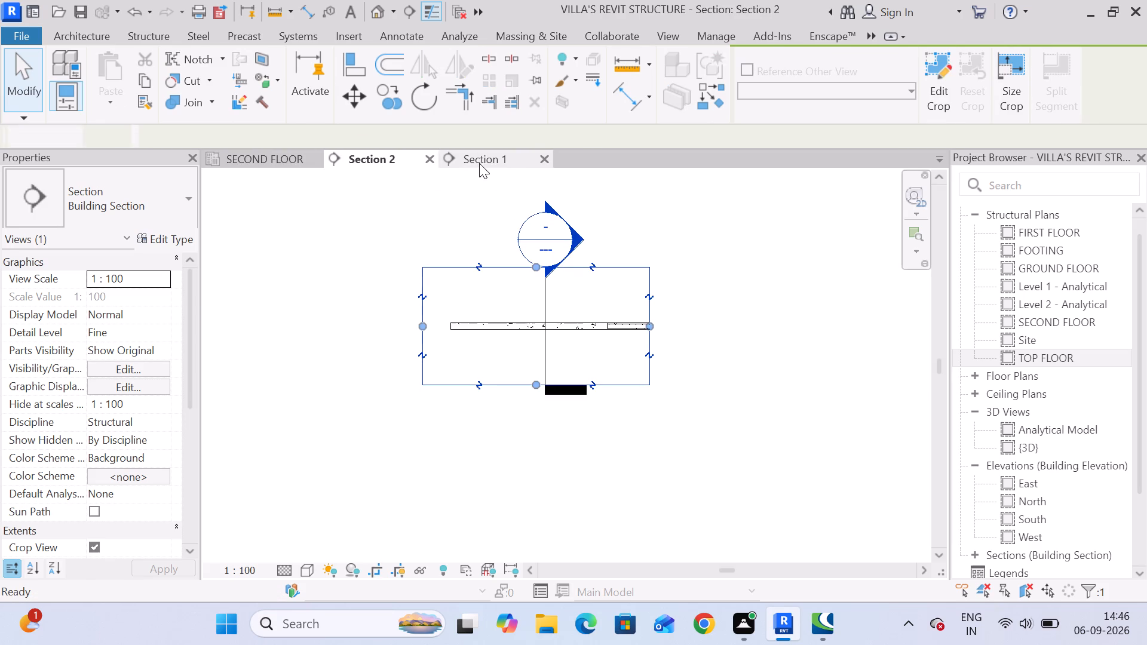
click(363, 161)
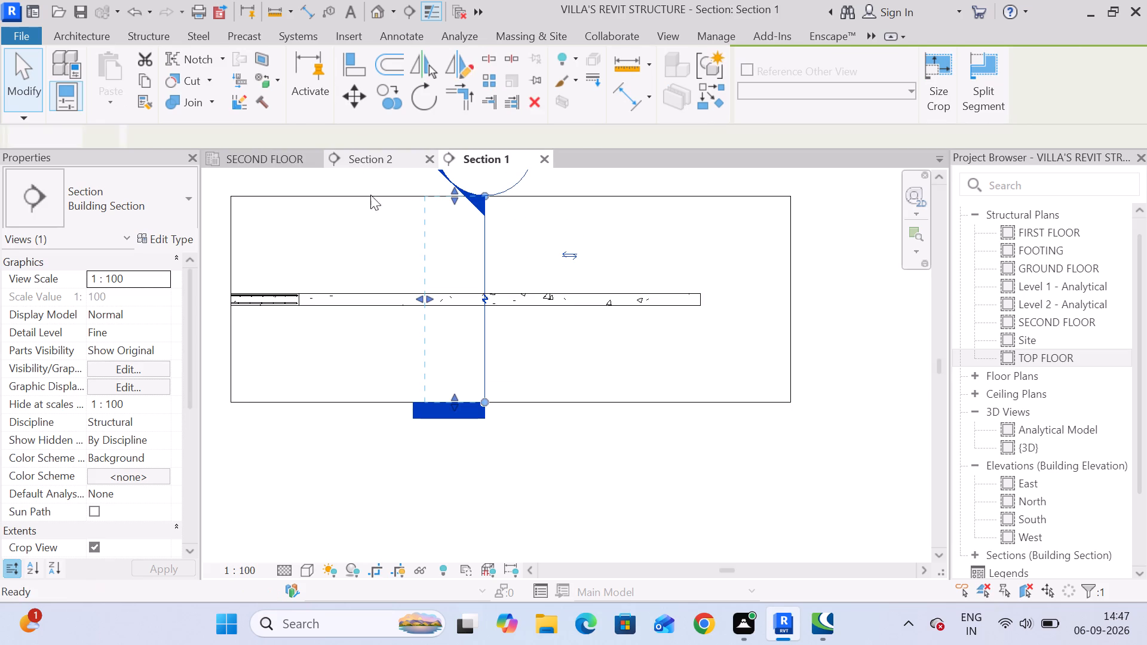
click(329, 377)
scroll(350, 376, down, 5)
click(284, 165)
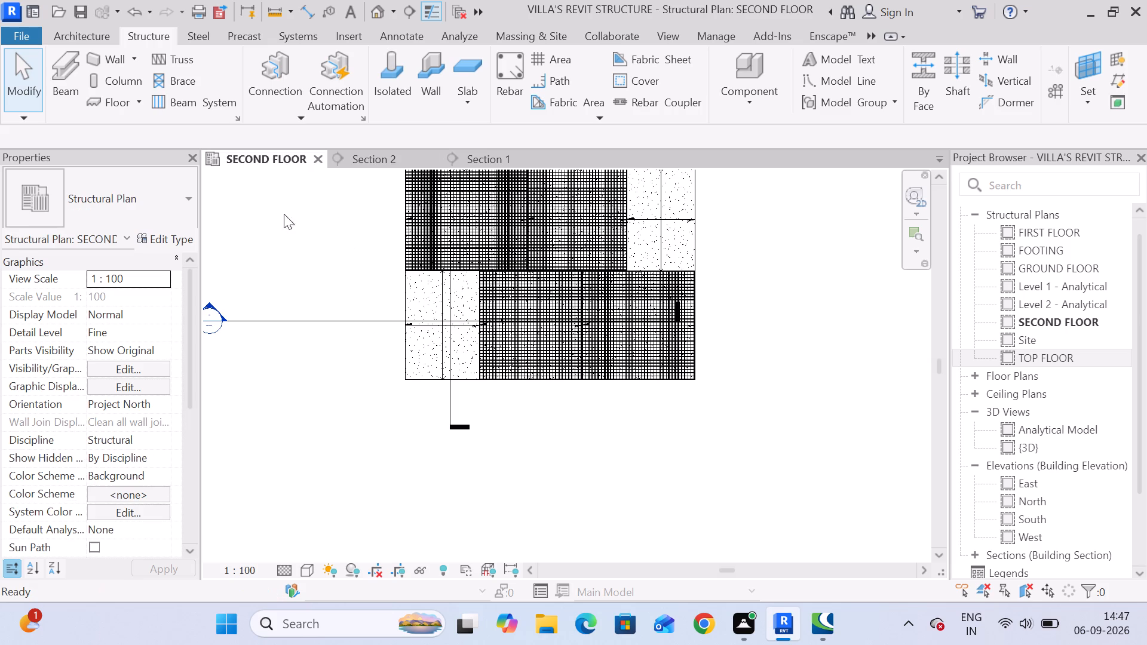
scroll(320, 320, down, 4)
click(320, 343)
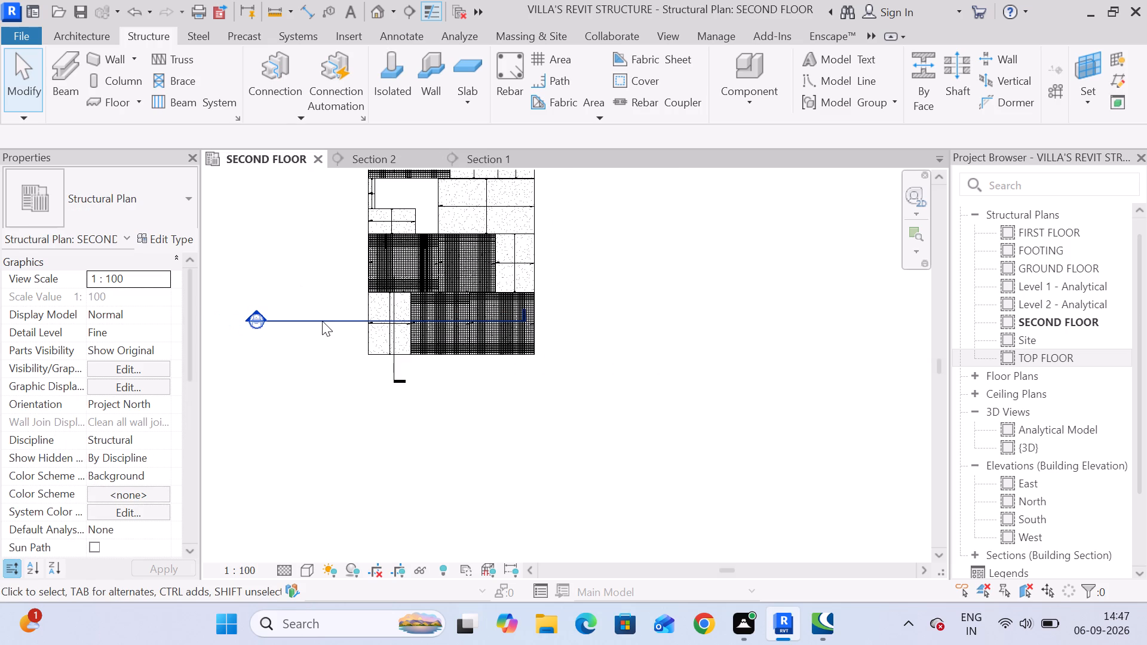
click(322, 321)
scroll(409, 312, up, 3)
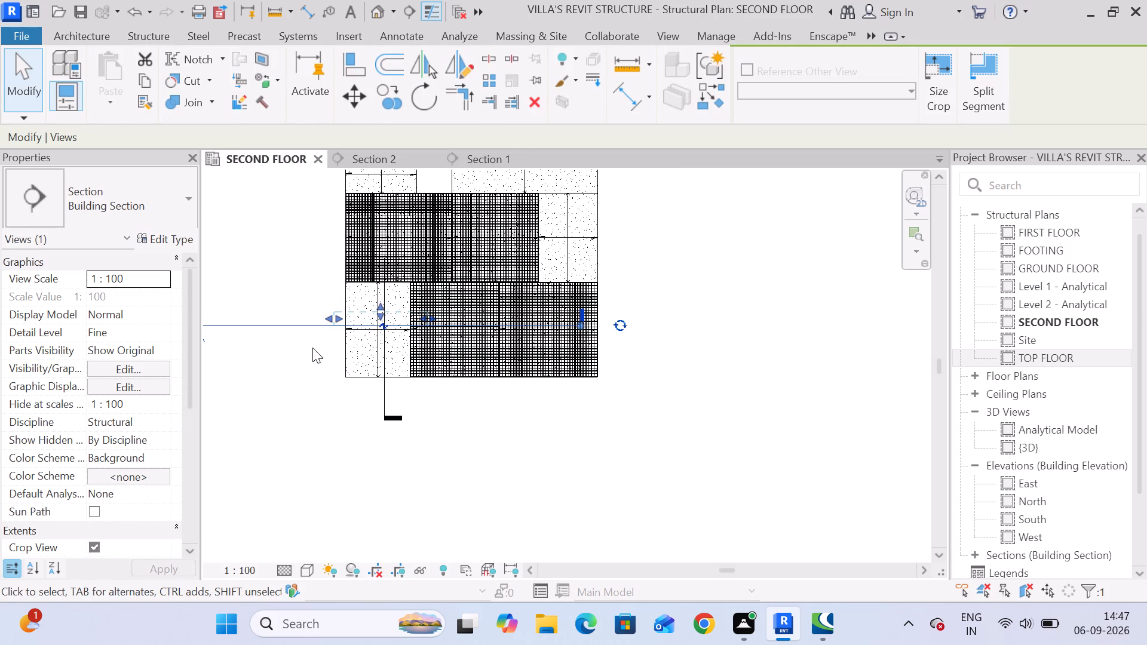
right_click(312, 348)
In Section 2, place a 12M Rebar Shape 8 bent bar at the left end of the bottom-left panel's slab.
click(404, 162)
scroll(436, 361, up, 2)
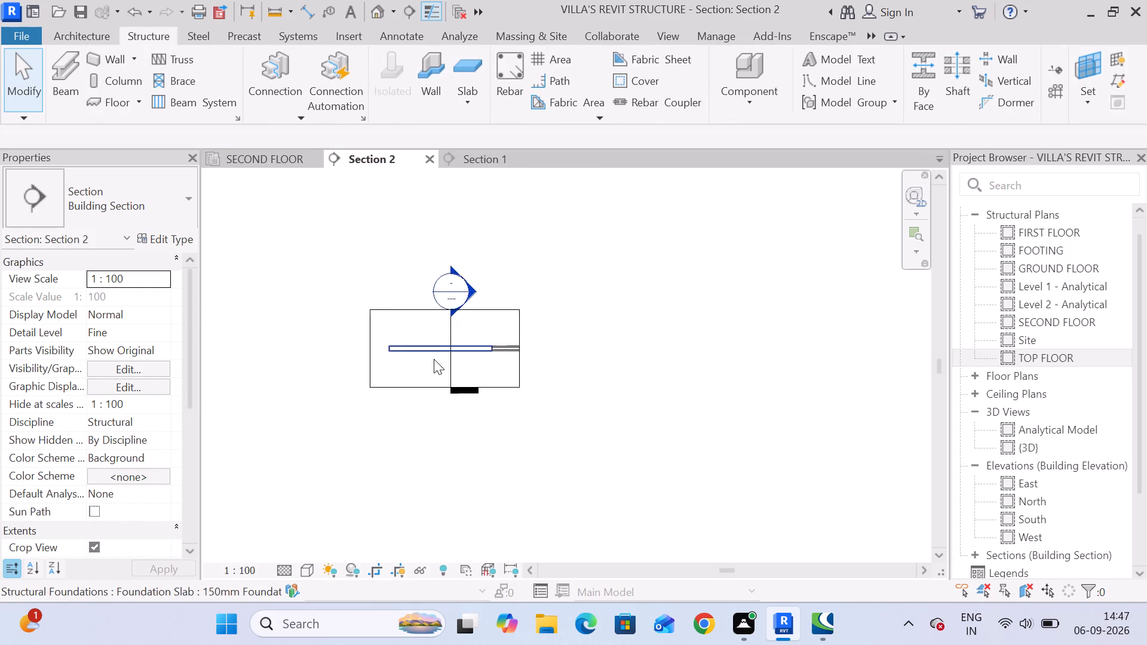
scroll(434, 359, up, 7)
scroll(381, 357, up, 1)
middle_drag(381, 357, 440, 339)
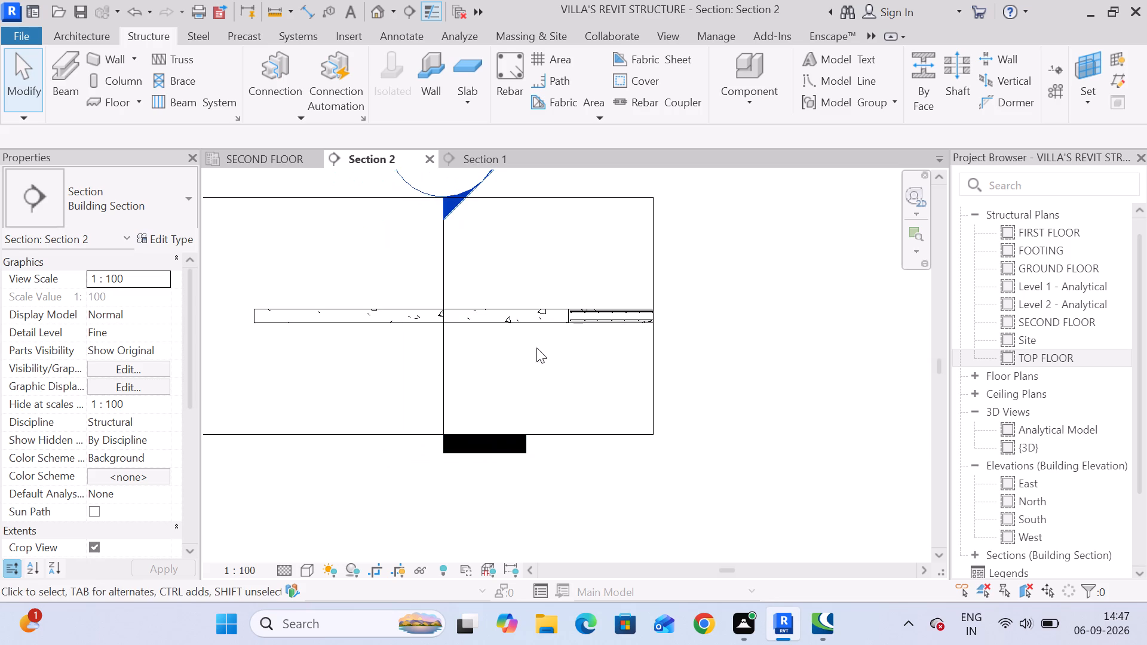
middle_drag(552, 349, 576, 326)
click(508, 66)
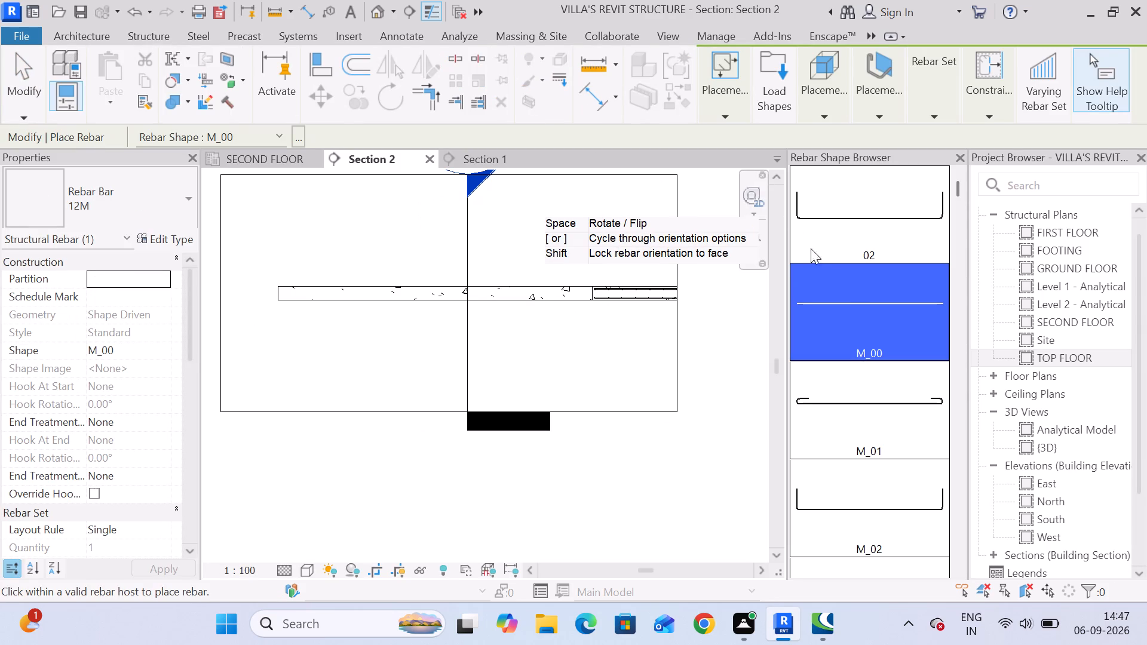
scroll(848, 307, down, 20)
scroll(861, 283, down, 7)
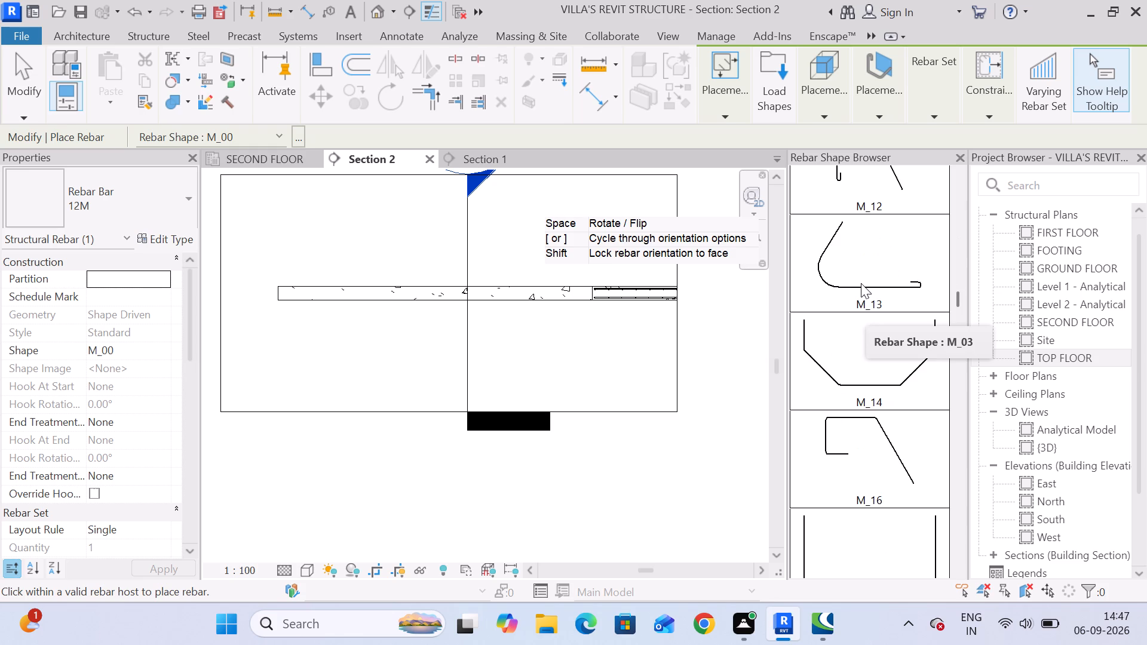
scroll(863, 283, down, 7)
scroll(863, 283, down, 20)
scroll(863, 283, down, 12)
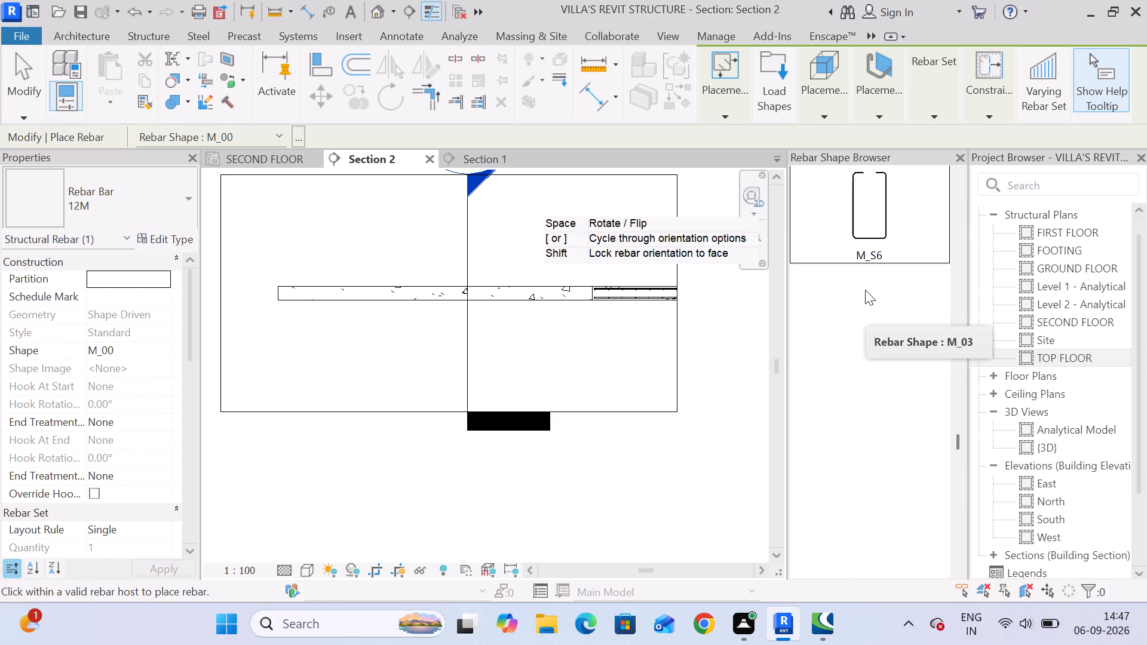
scroll(865, 290, down, 17)
scroll(867, 290, down, 20)
scroll(867, 290, down, 1)
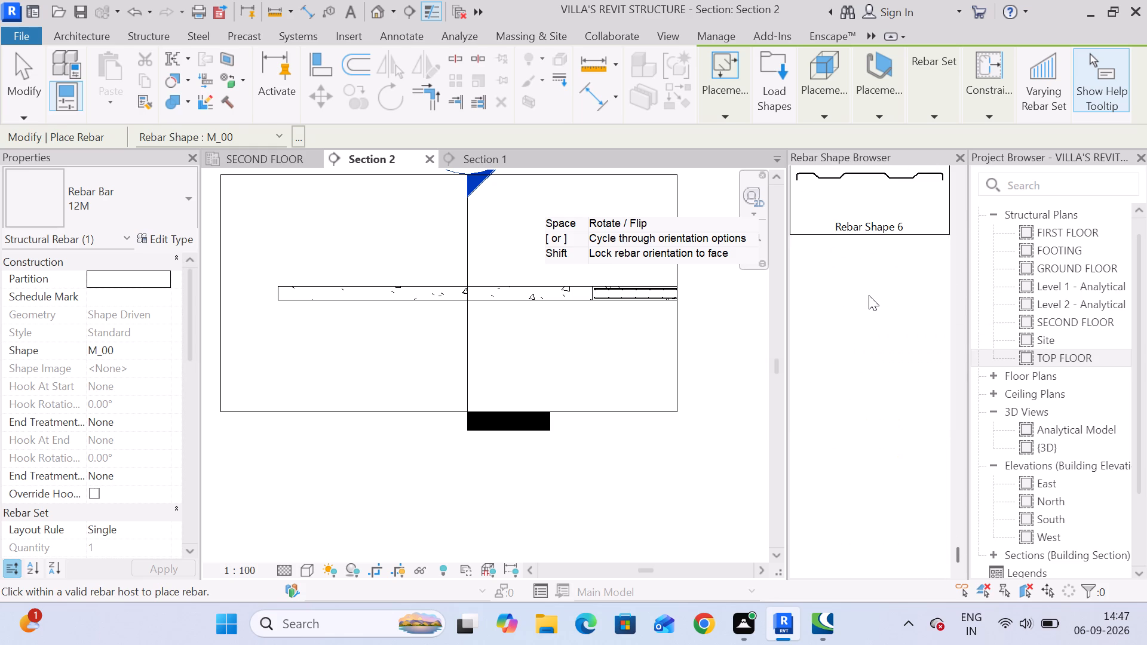
click(857, 373)
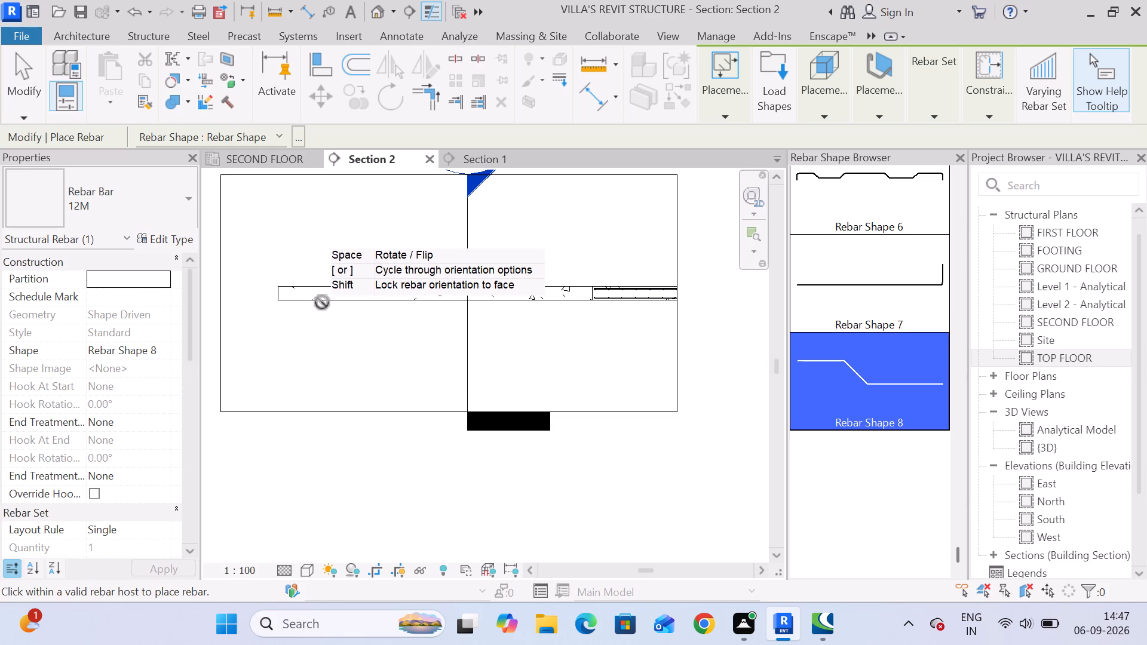
click(320, 294)
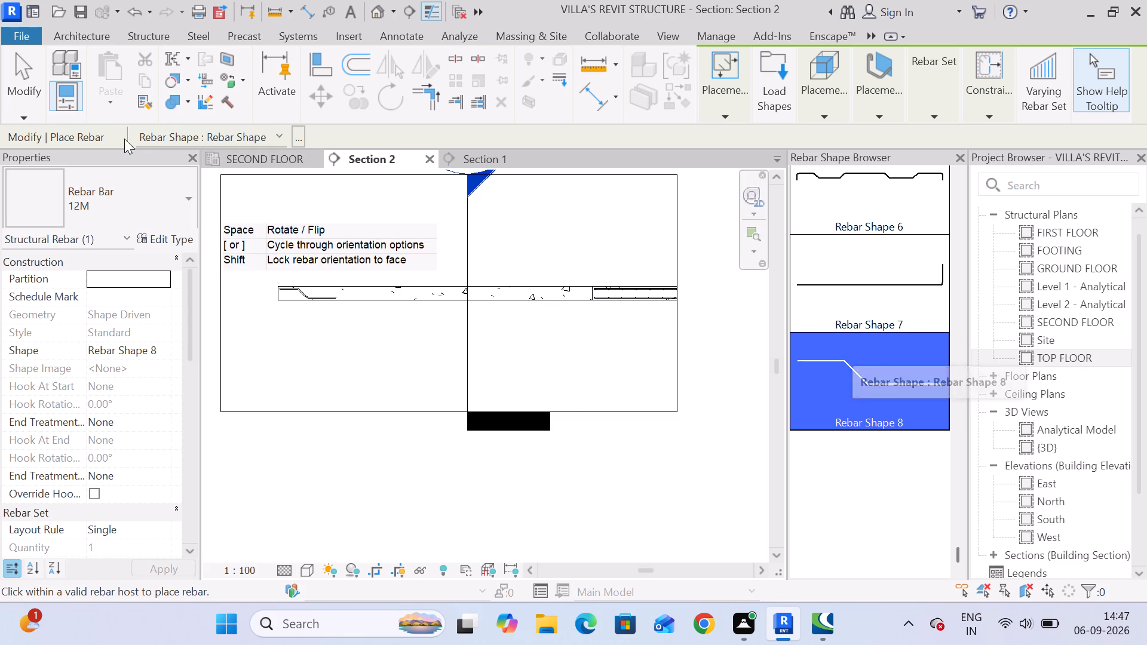
Stretch the lower leg of the bent bar to the right-hand cover line of the bottom-left panel's slab, about 3090 mm long.
click(23, 88)
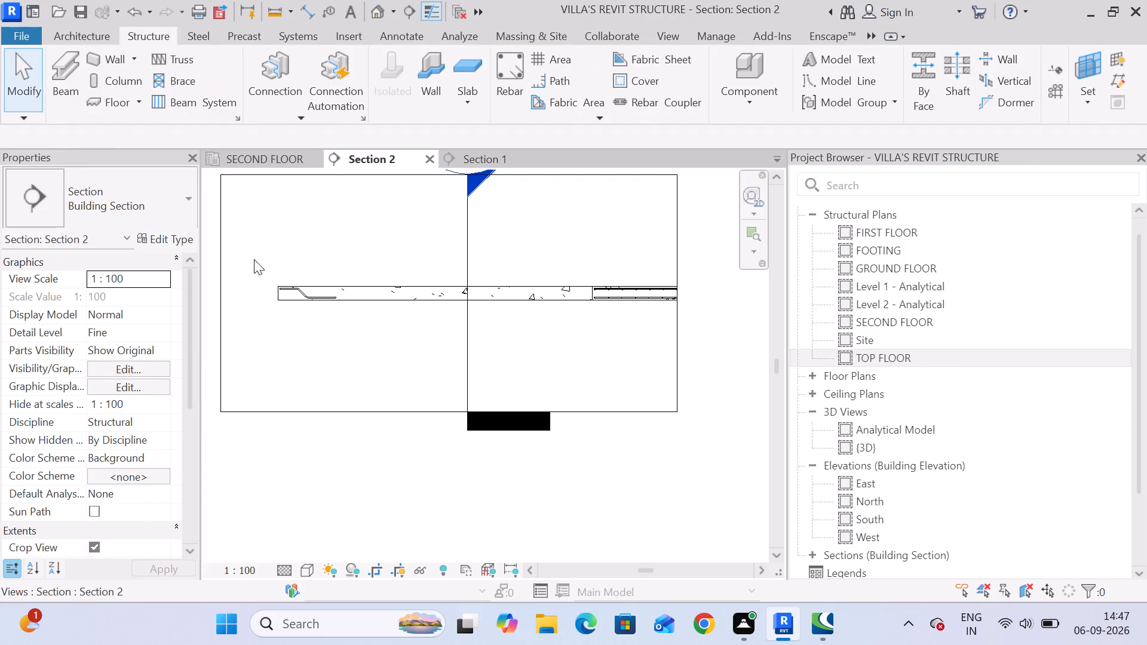
click(302, 296)
scroll(363, 308, up, 4)
middle_drag(359, 318, 340, 294)
drag(787, 315, 950, 312)
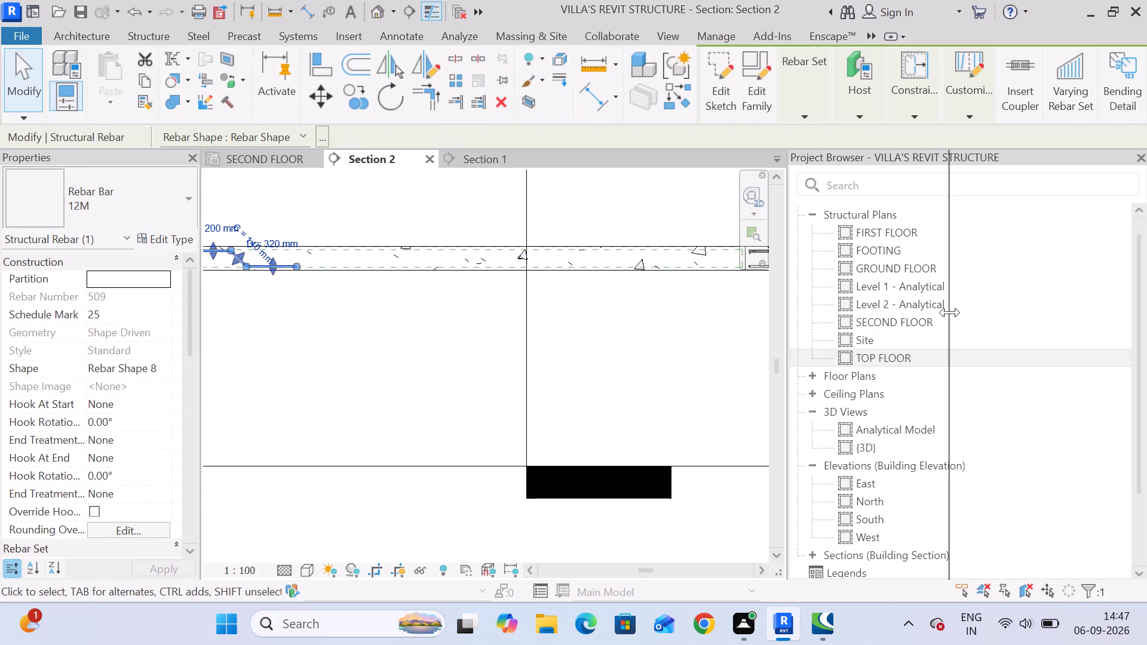
drag(950, 312, 961, 311)
scroll(579, 373, down, 2)
middle_drag(578, 373, 624, 390)
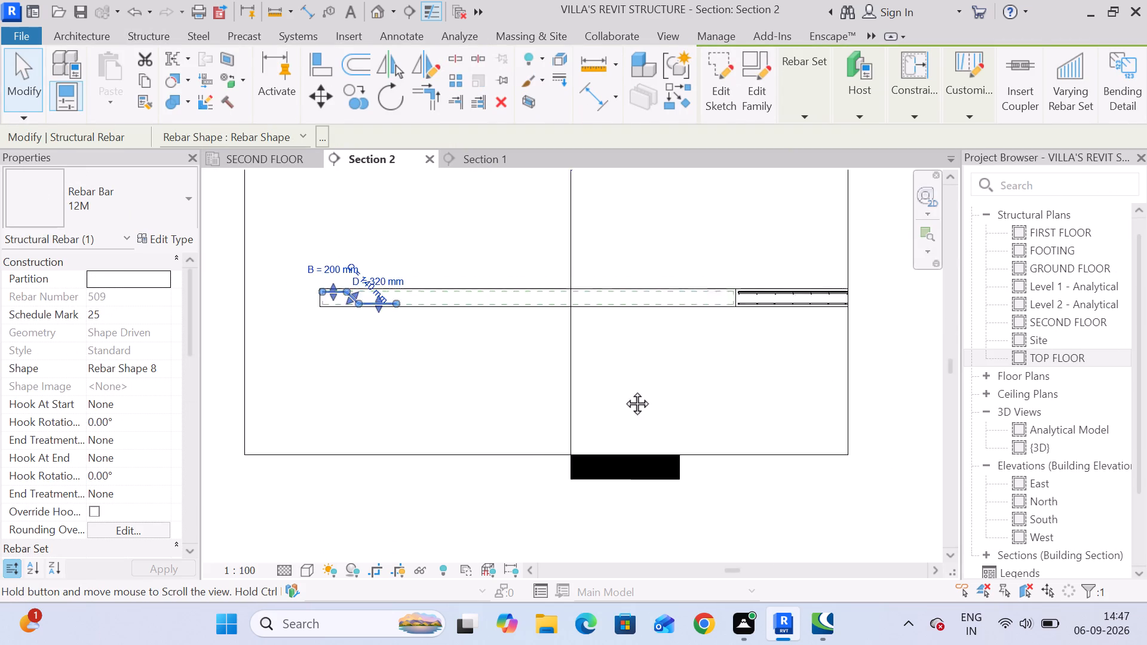
middle_drag(624, 390, 655, 407)
click(486, 400)
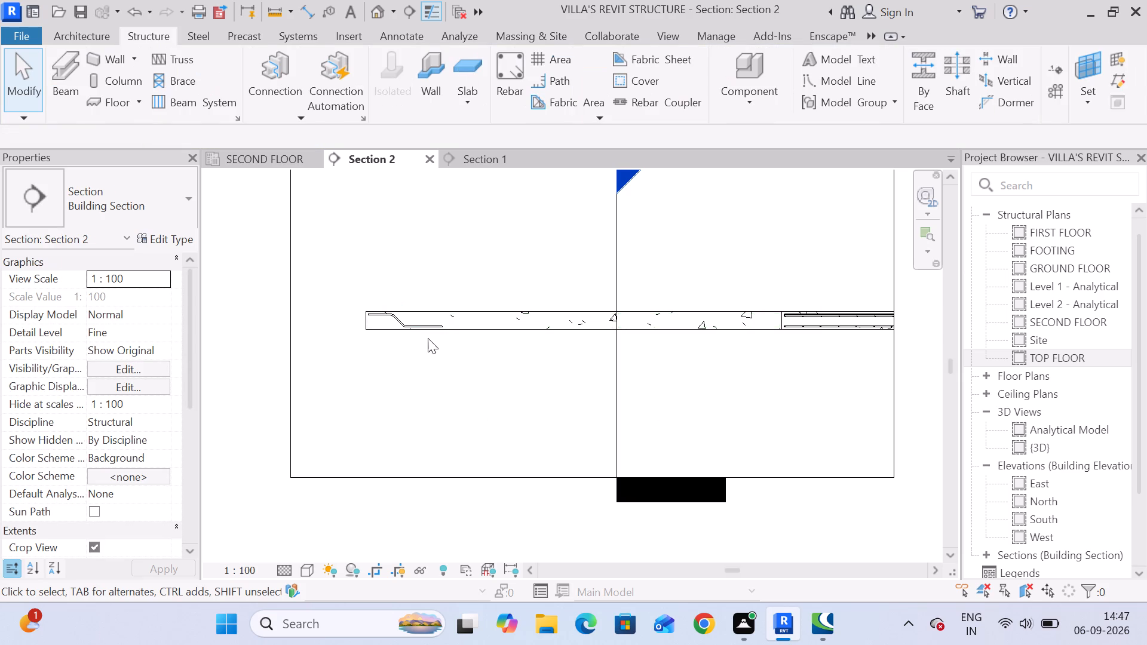
click(433, 329)
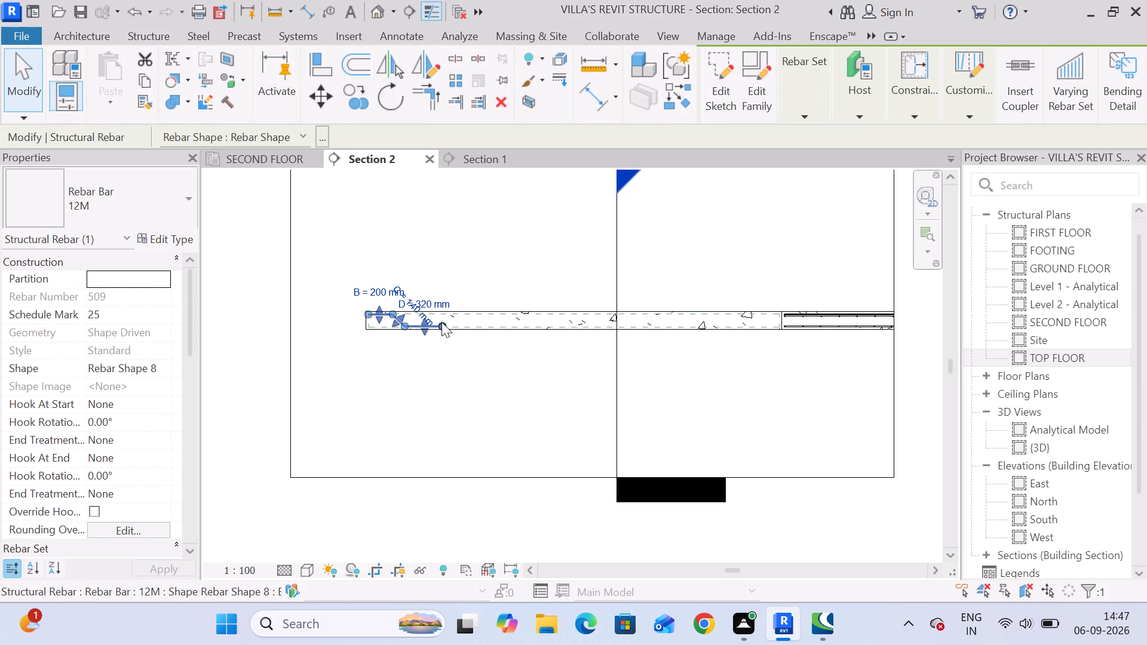
drag(441, 322, 781, 327)
scroll(787, 329, up, 18)
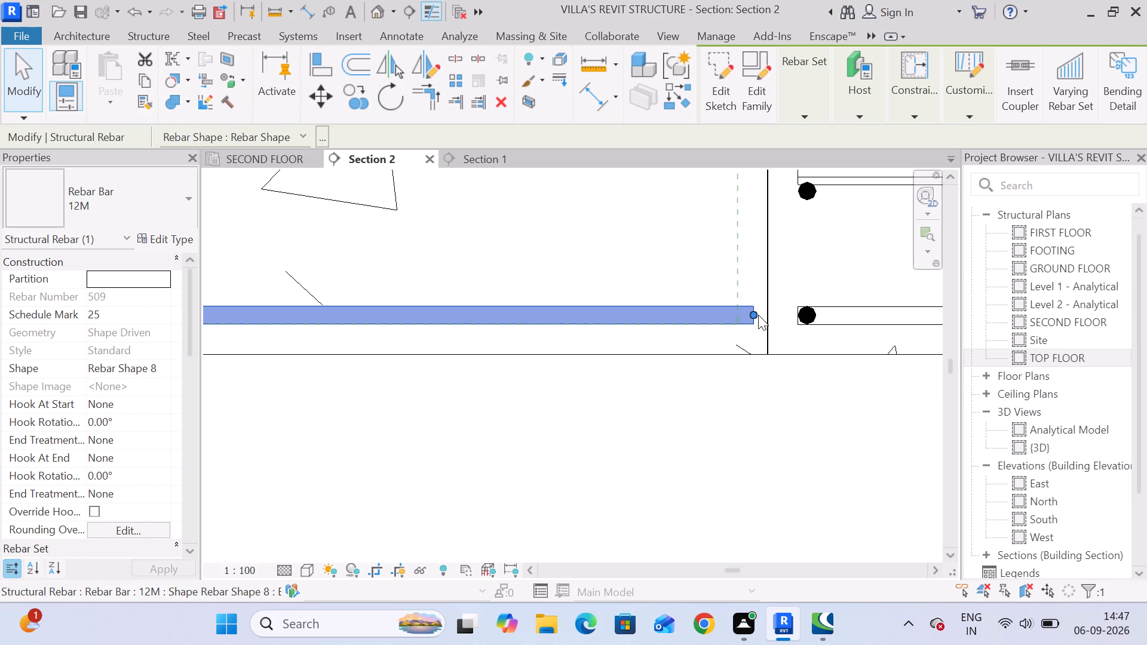
drag(758, 315, 739, 315)
Shift the bar's sloped bend to the right so that the top leg B is about 800 mm long.
scroll(693, 349, down, 9)
middle_drag(460, 364, 772, 361)
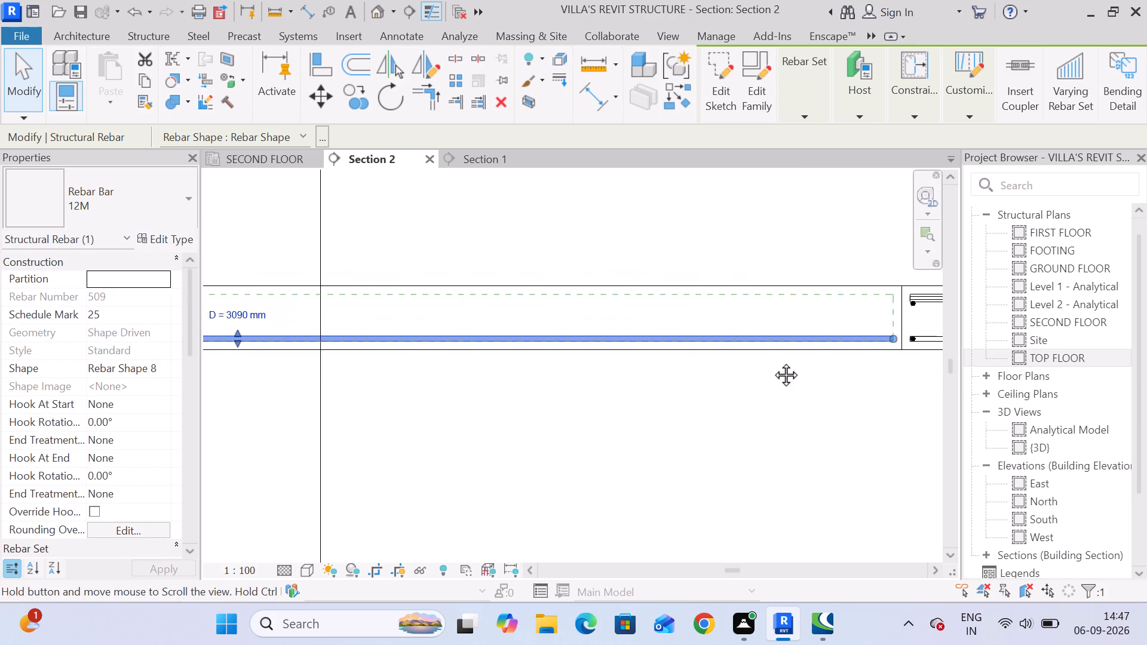
middle_drag(772, 361, 775, 361)
scroll(499, 374, down, 5)
middle_drag(327, 395, 612, 380)
scroll(392, 335, up, 2)
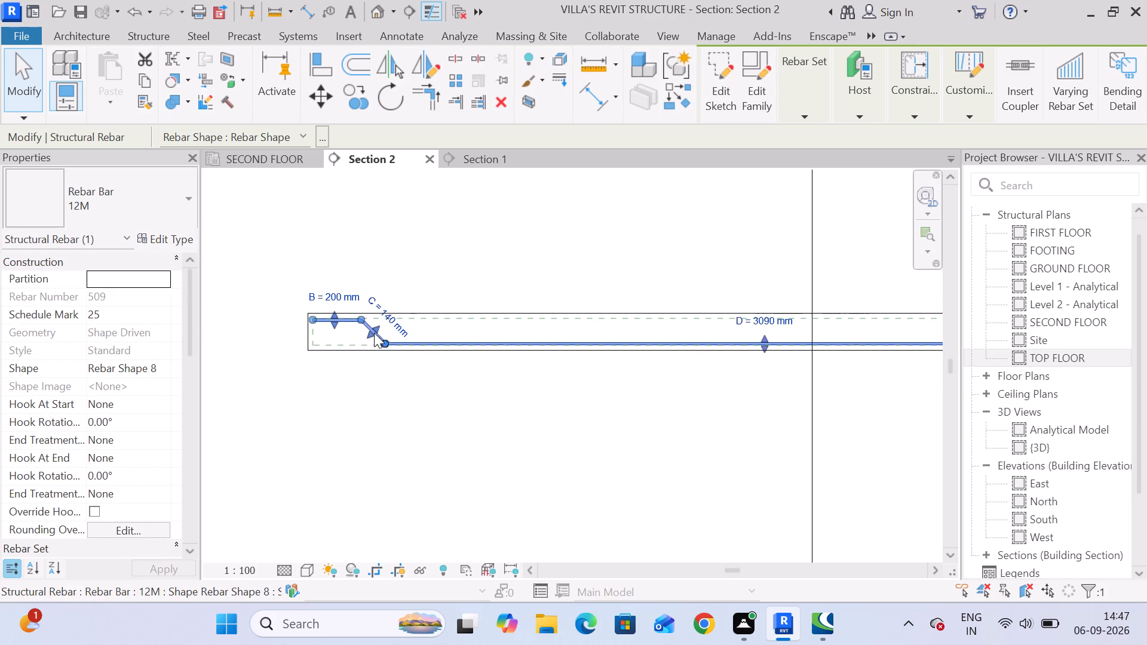
drag(384, 330, 465, 330)
click(463, 380)
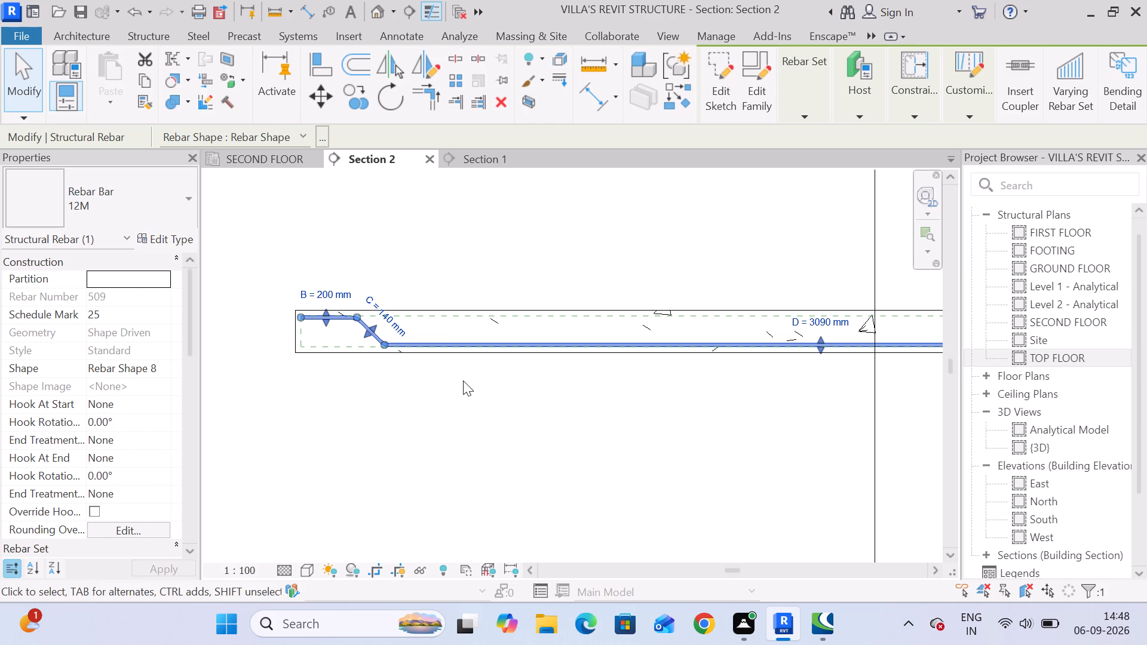
drag(367, 328, 367, 328)
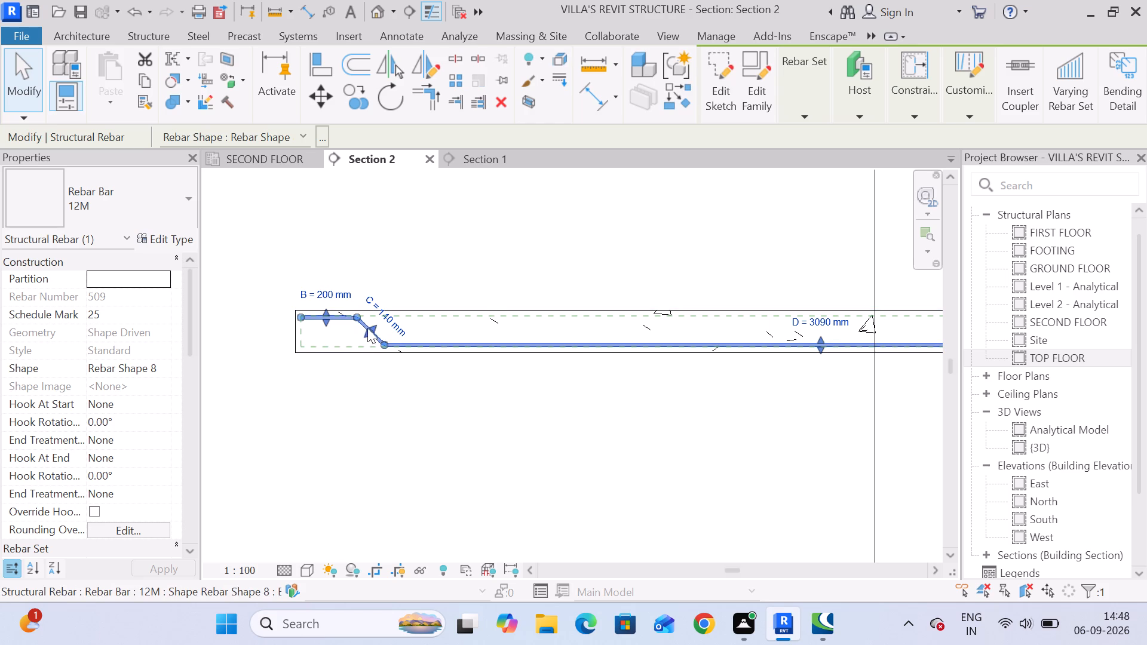
drag(367, 328, 489, 325)
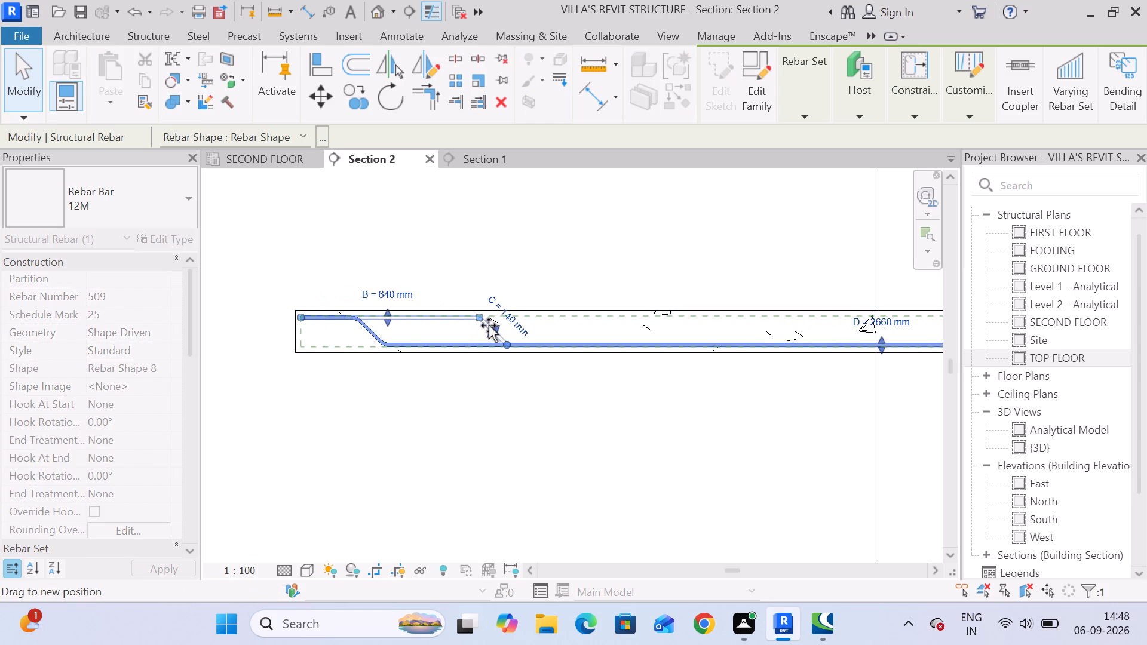
drag(489, 325, 528, 325)
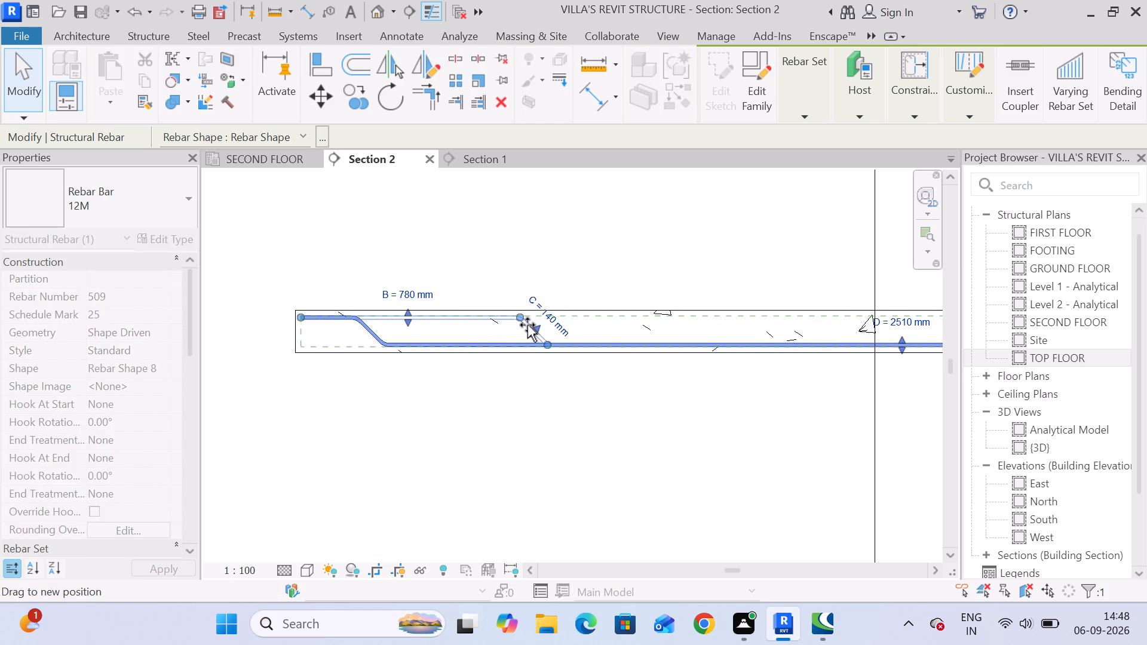
drag(528, 325, 543, 329)
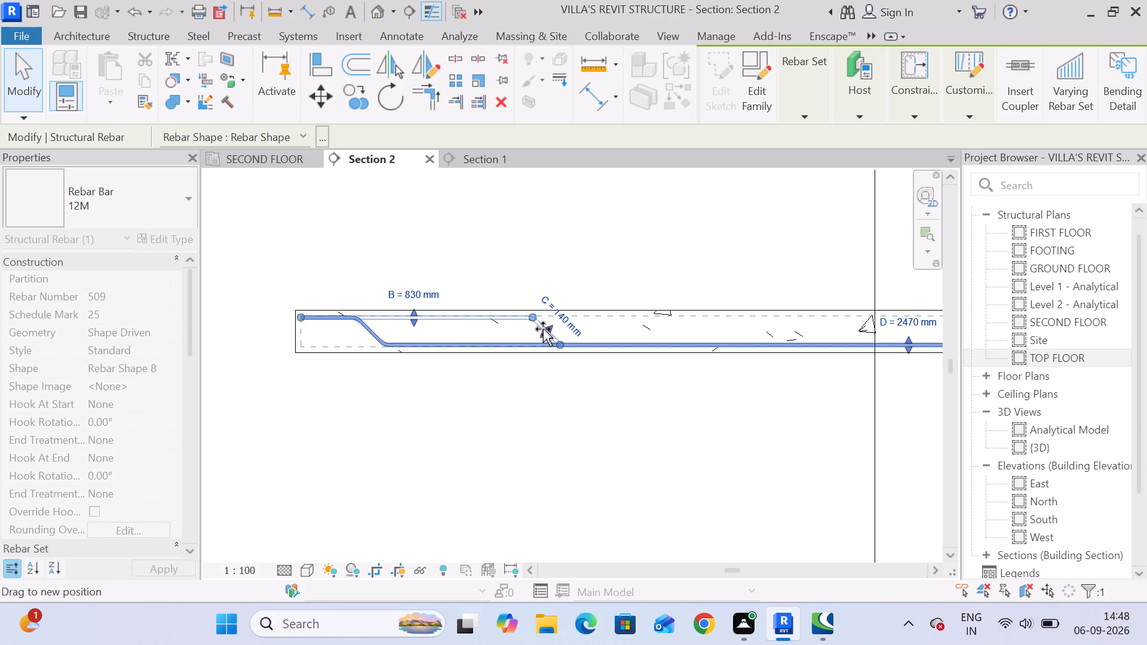
drag(543, 329, 537, 329)
Mirror a copy of the bent bar about a vertical axis drawn at the middle of the panel's slab.
scroll(561, 380, down, 4)
middle_drag(631, 391, 584, 371)
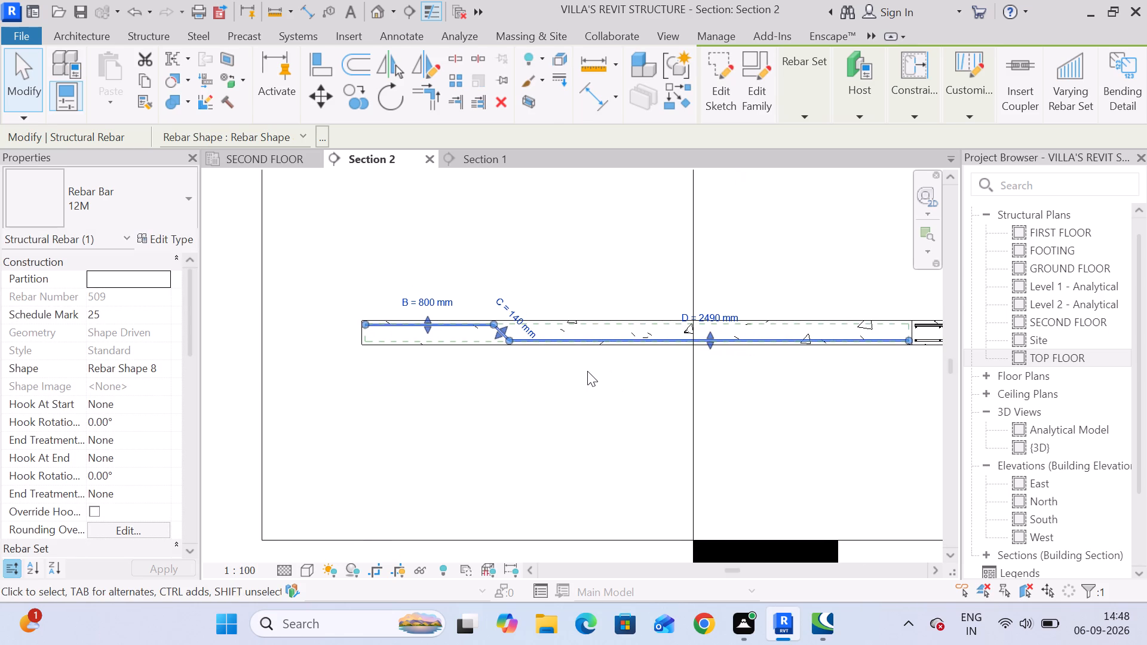
scroll(587, 371, down, 3)
middle_drag(587, 371, 564, 359)
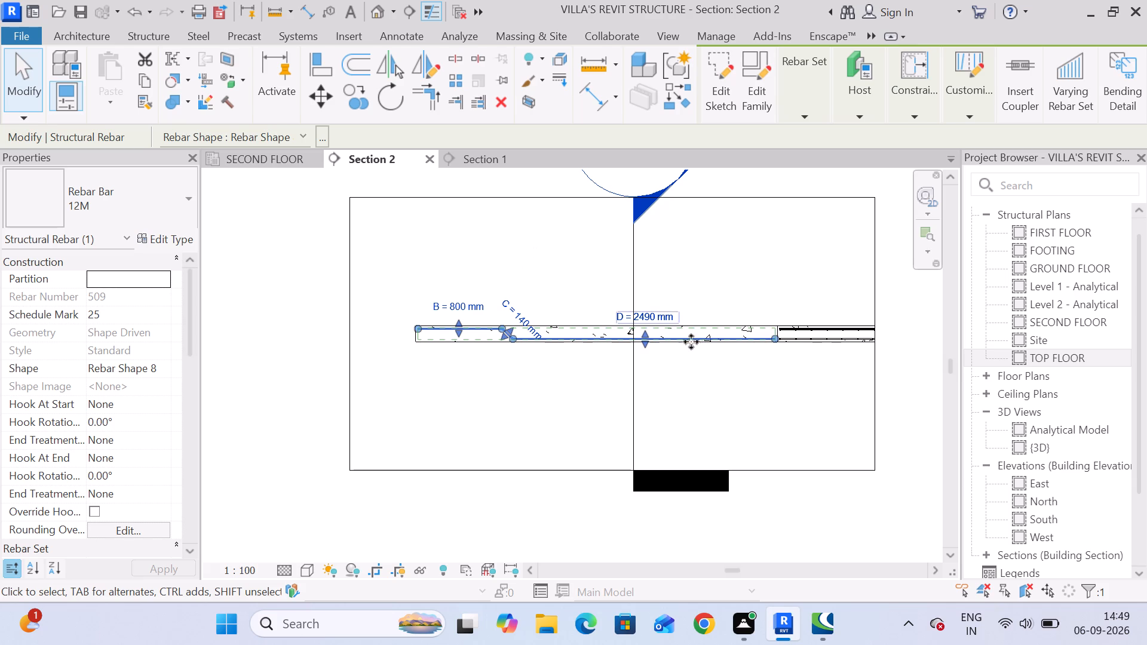
click(421, 60)
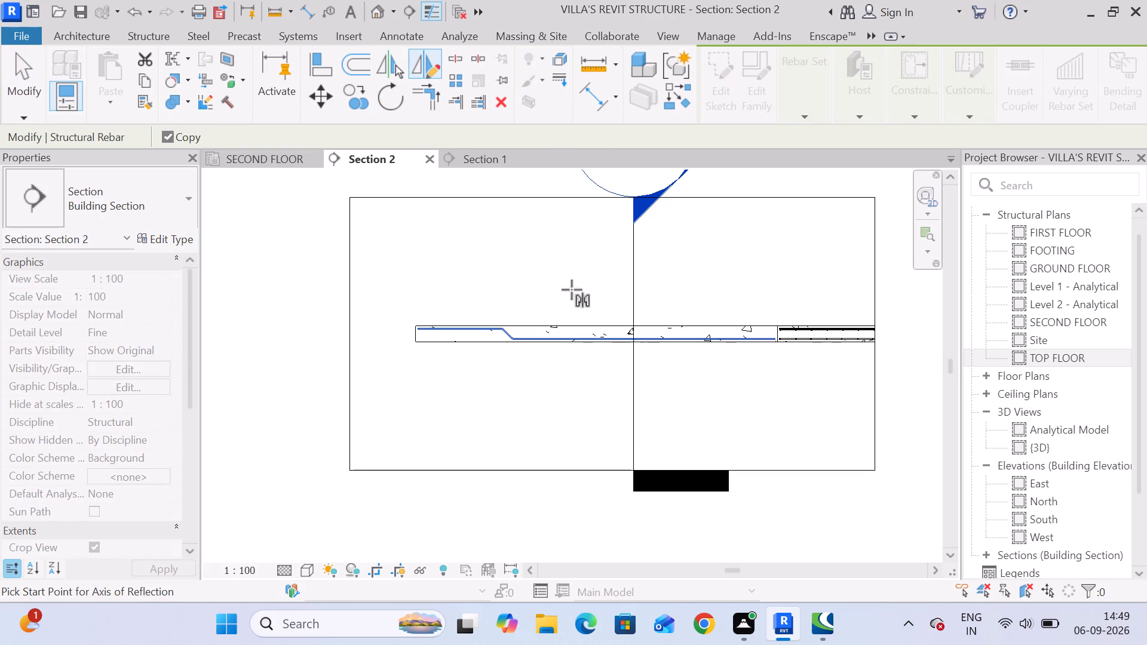
click(598, 326)
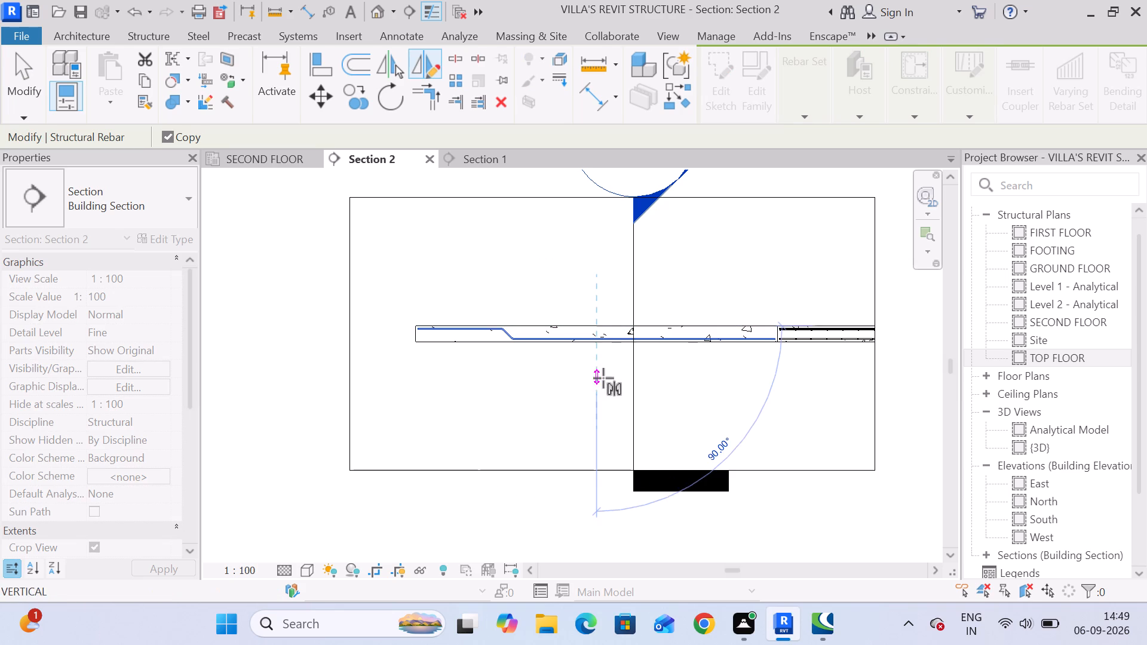
click(603, 378)
click(603, 376)
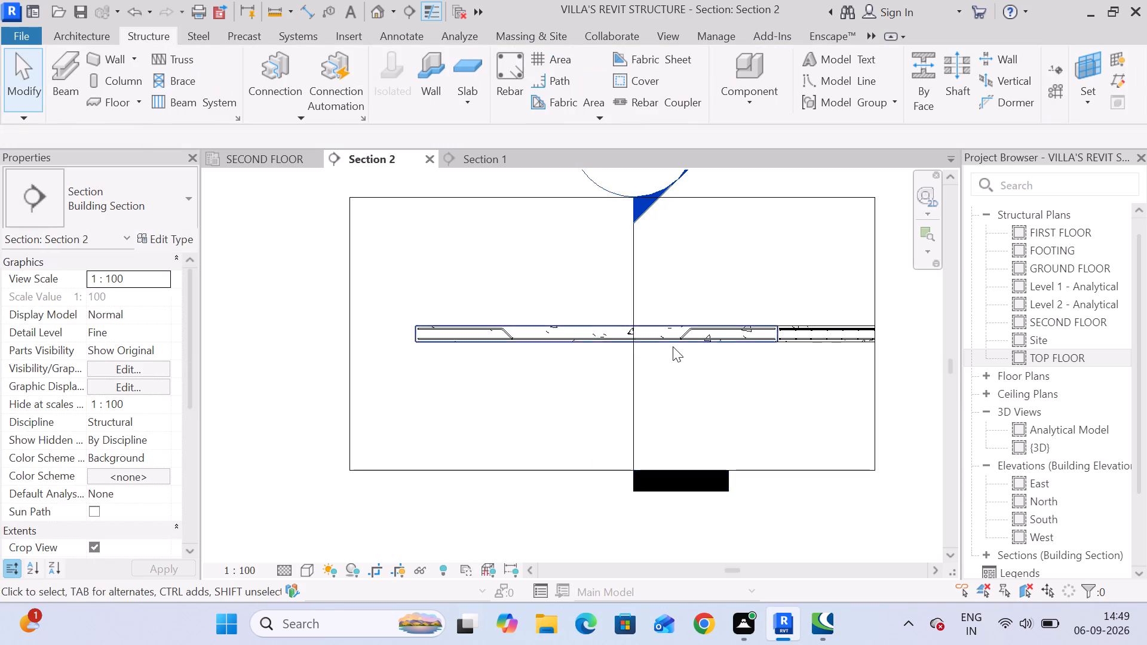
Inspect the original bent bar in Section 2 and check how it appears within the slab in Section 1.
scroll(673, 346, up, 1)
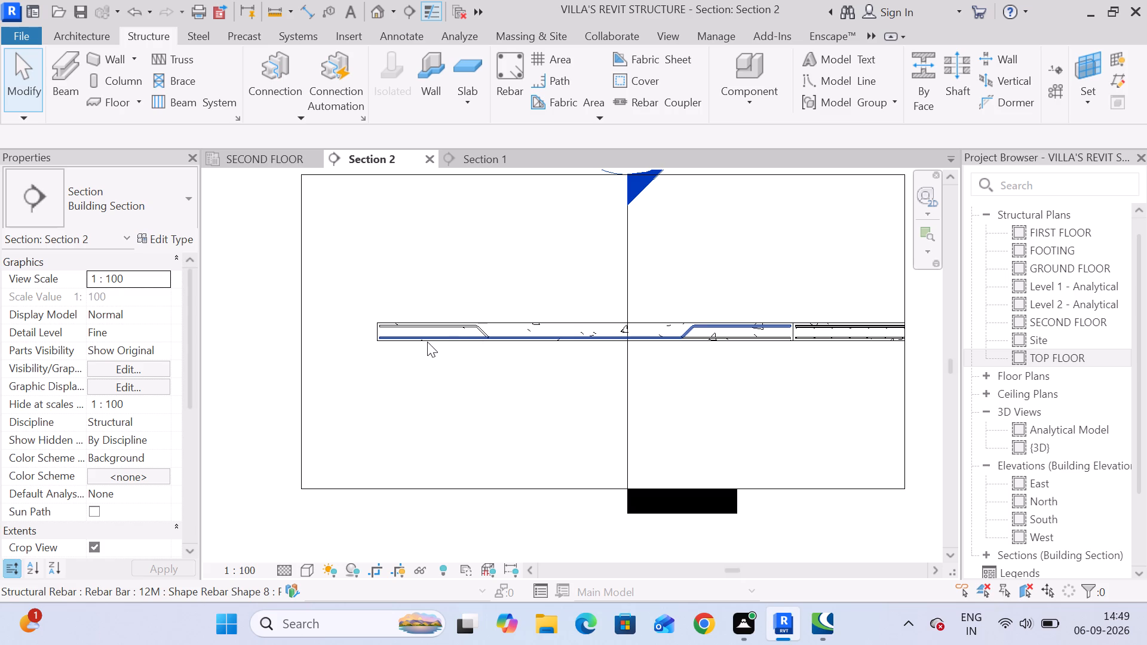
click(440, 321)
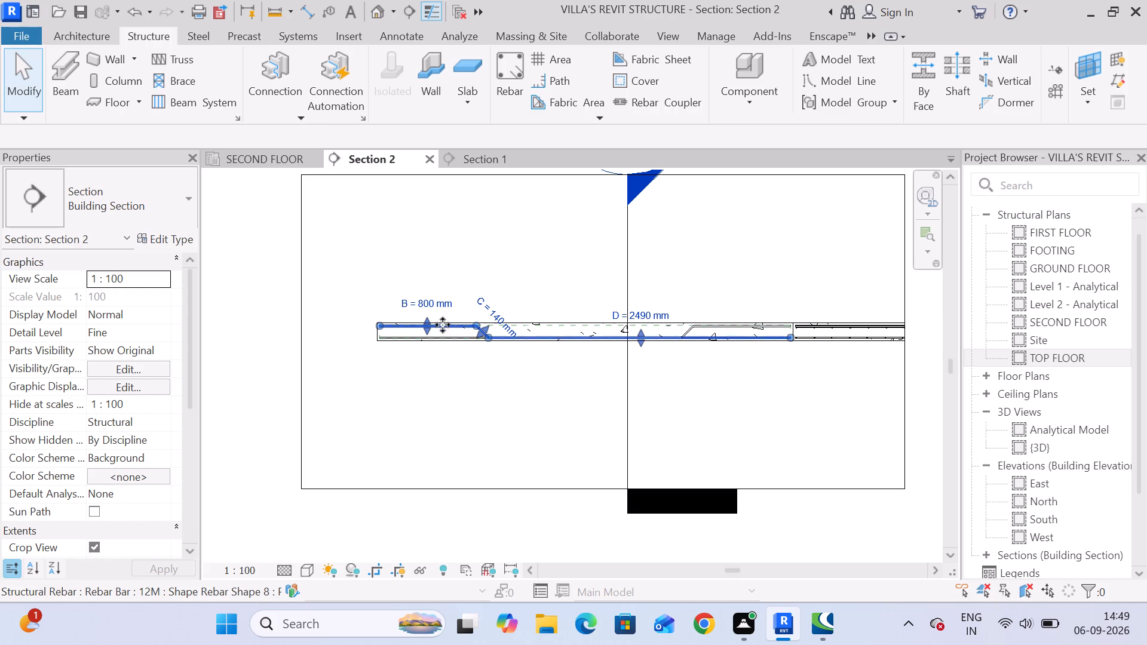
middle_drag(513, 376, 486, 358)
scroll(486, 358, up, 1)
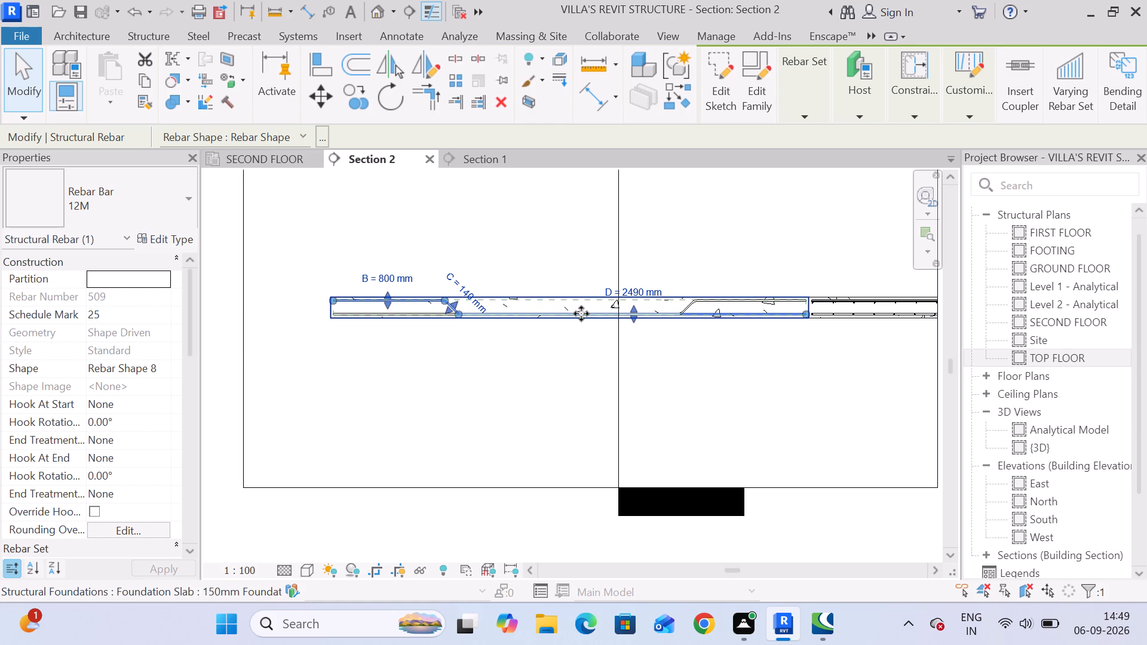
click(740, 368)
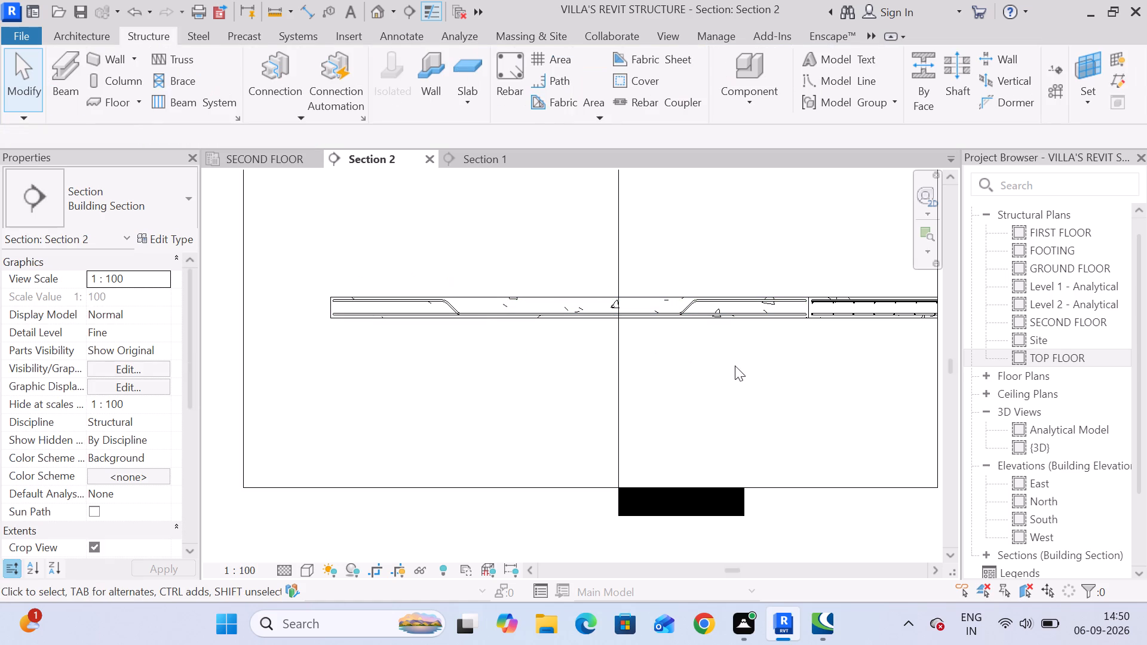
click(443, 305)
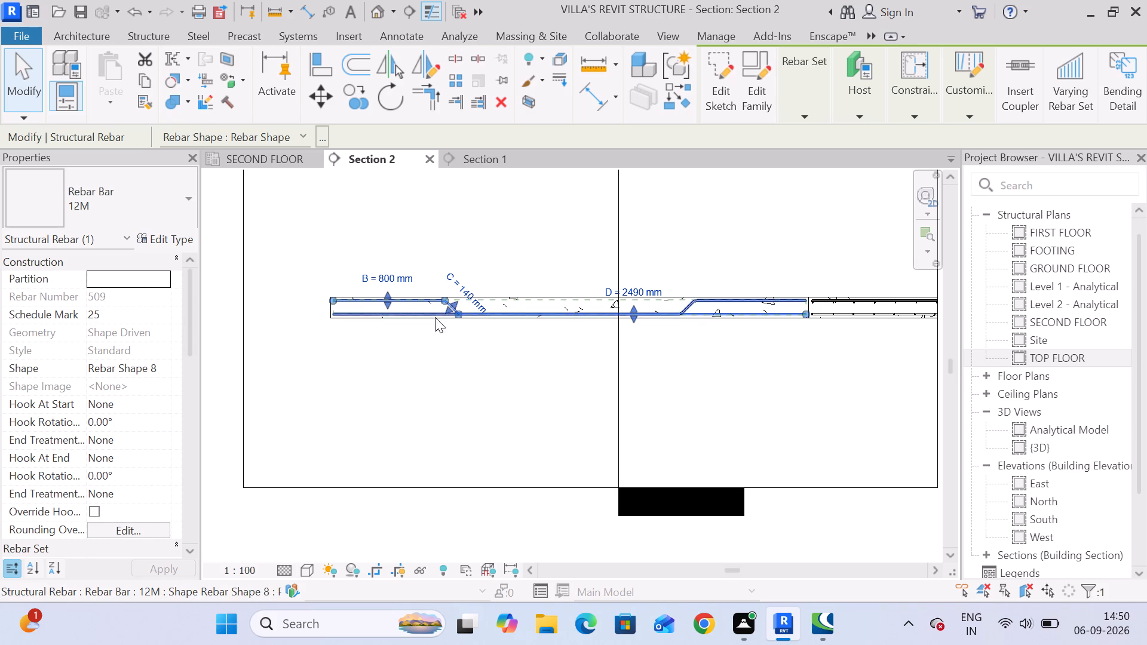
click(476, 161)
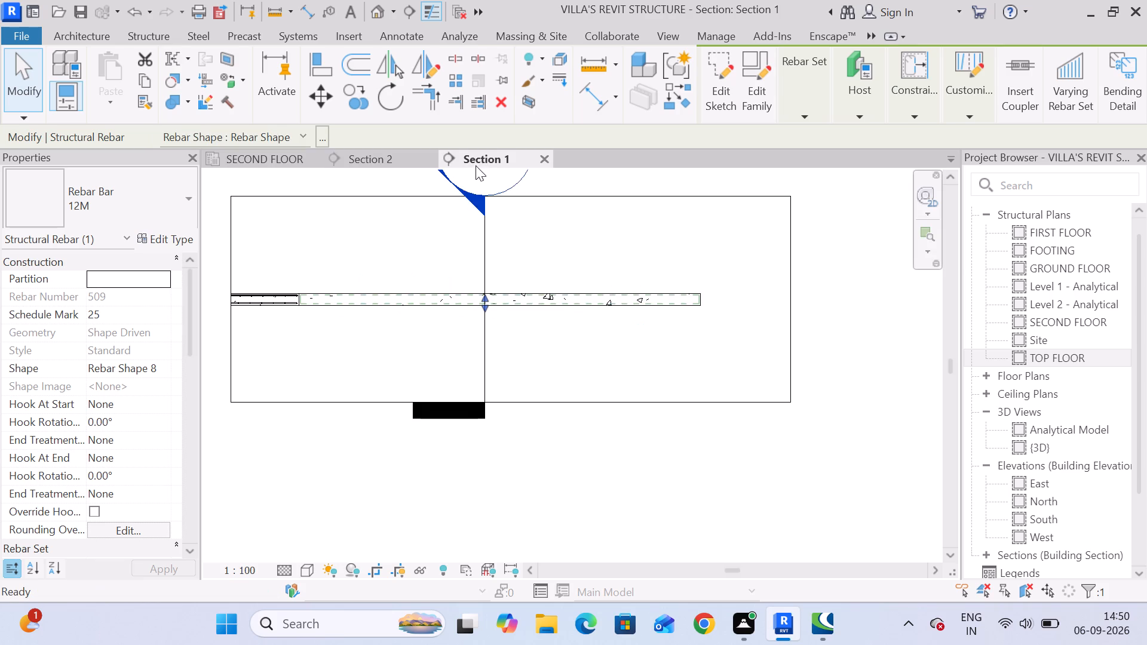
scroll(625, 311, up, 4)
scroll(640, 300, down, 4)
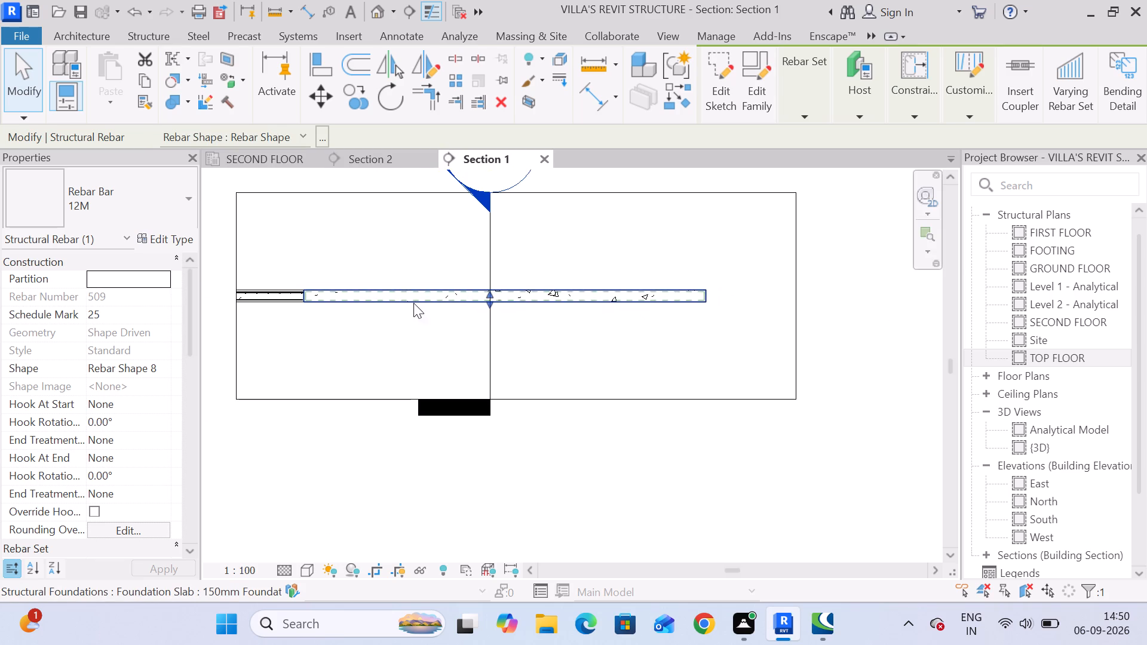
scroll(323, 305, up, 10)
scroll(312, 300, down, 3)
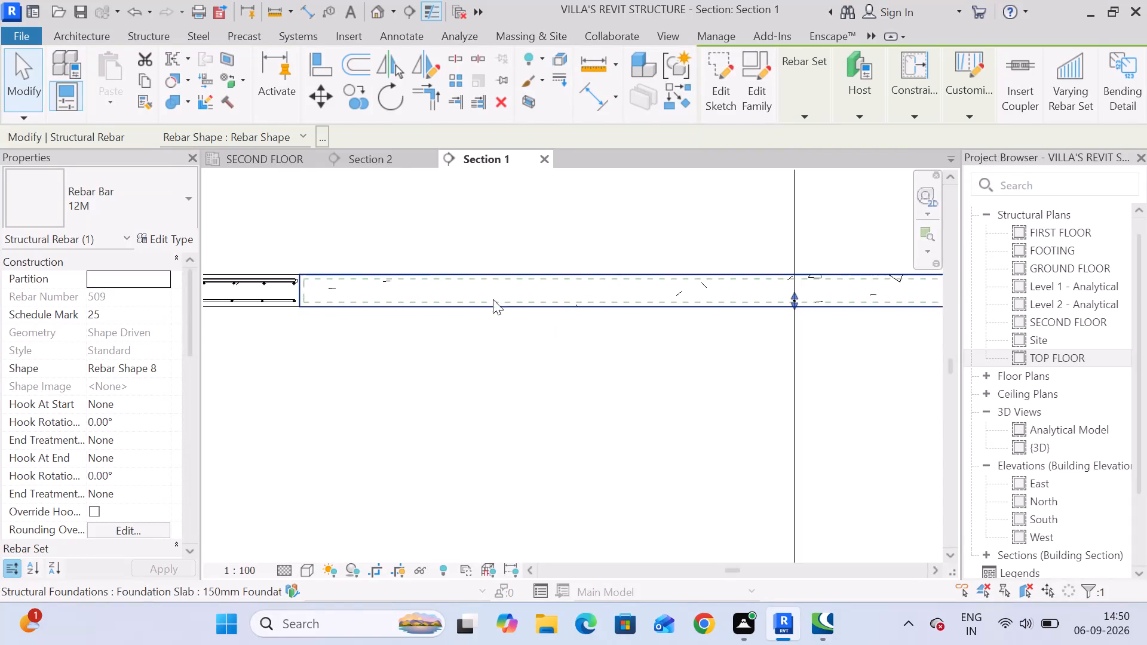
scroll(564, 316, down, 4)
middle_drag(834, 309, 644, 282)
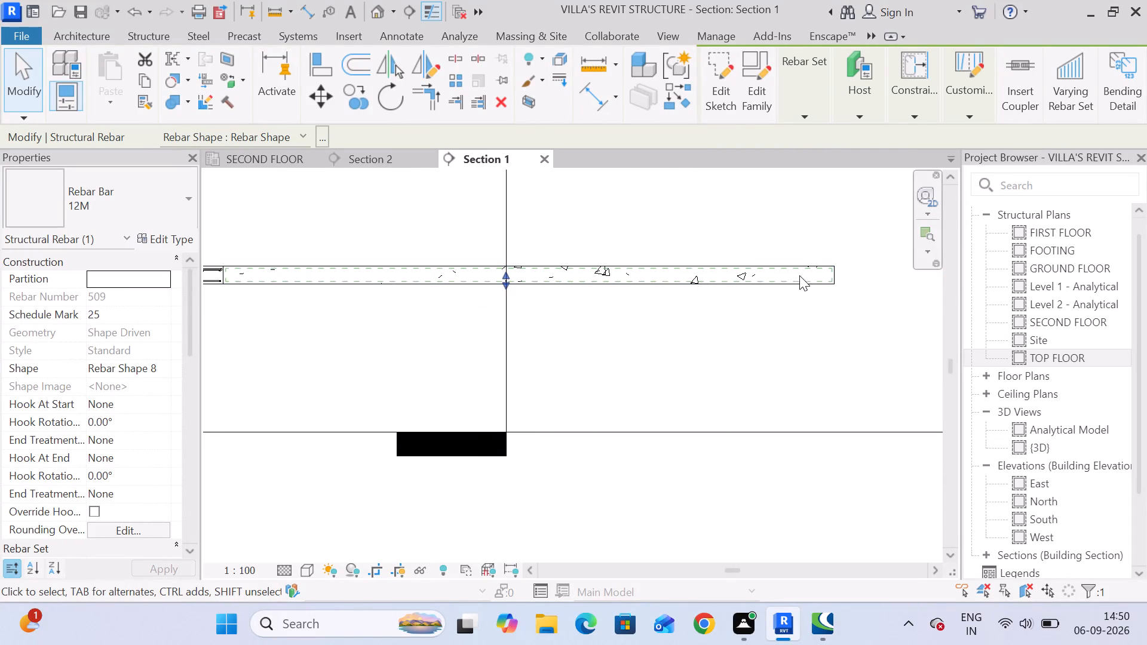
In Section 2, set the original bent bar's rebar set layout to Maximum Spacing with a spacing of 300 mm.
click(358, 161)
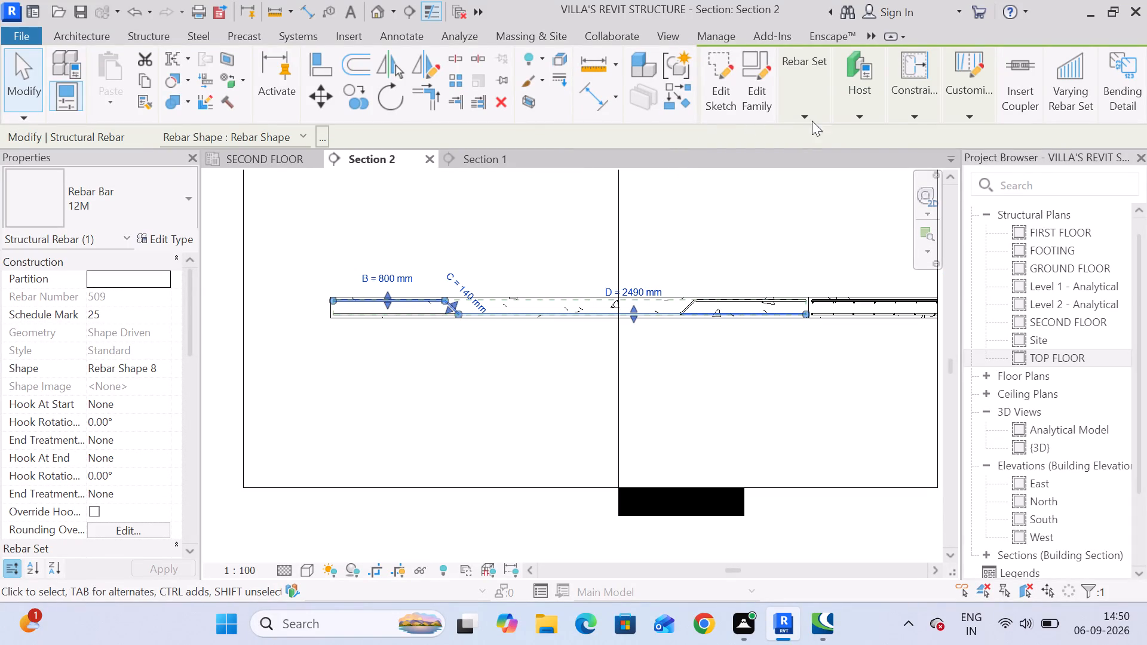
click(820, 118)
click(862, 142)
click(879, 188)
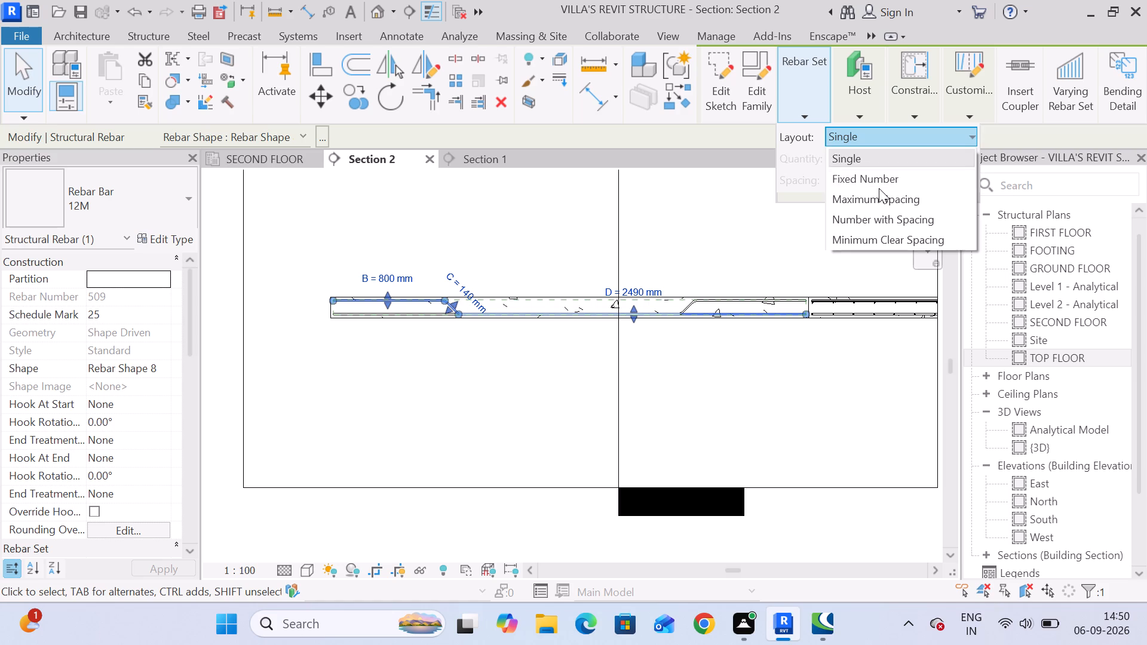
click(858, 135)
click(888, 205)
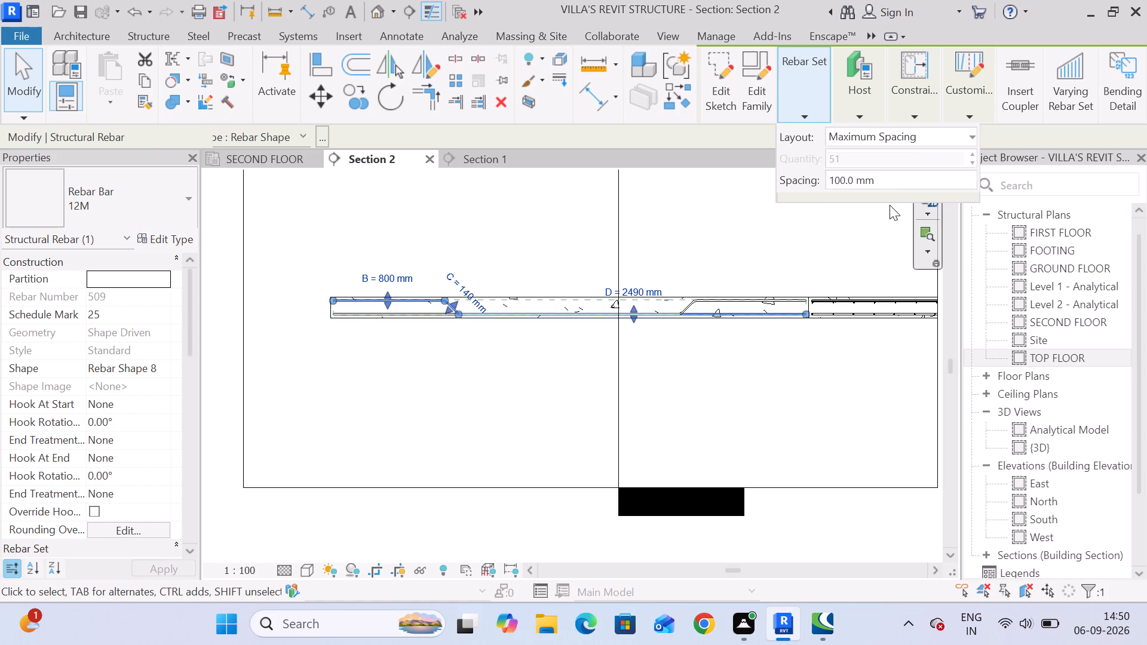
click(884, 176)
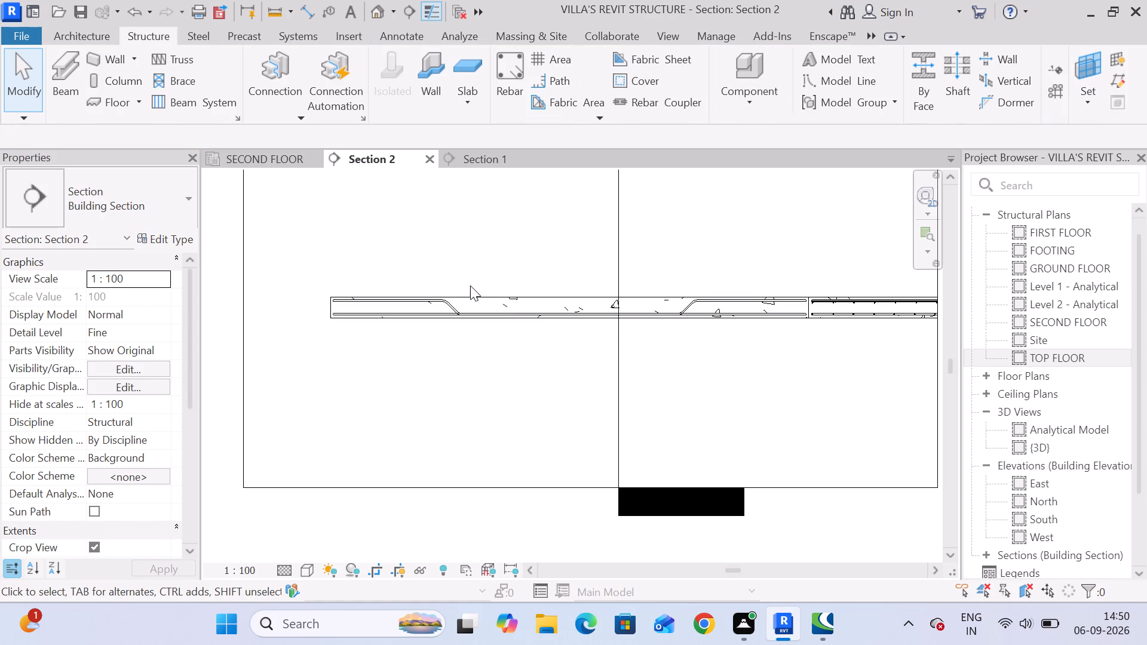
click(446, 302)
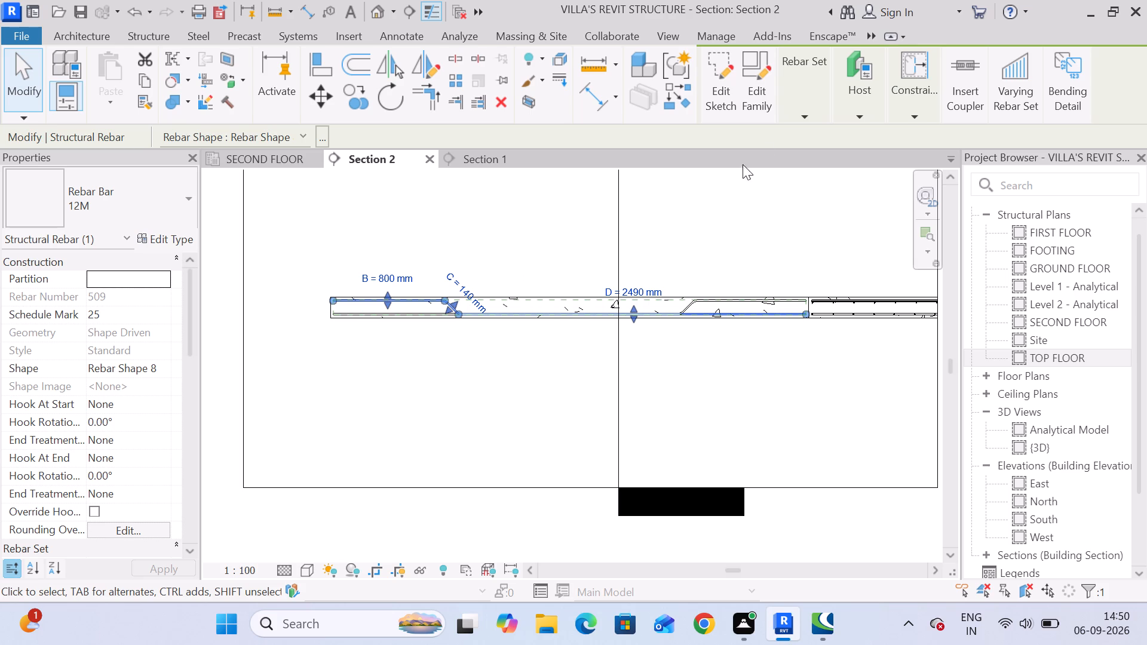
click(815, 114)
click(879, 180)
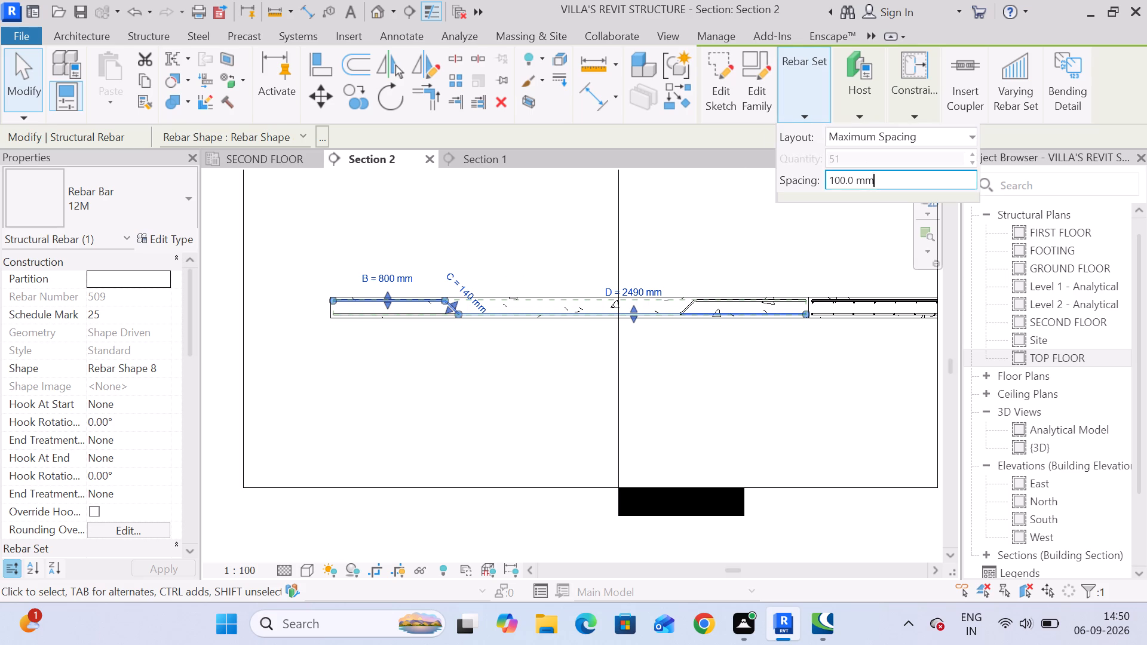
text(300)
key(Return)
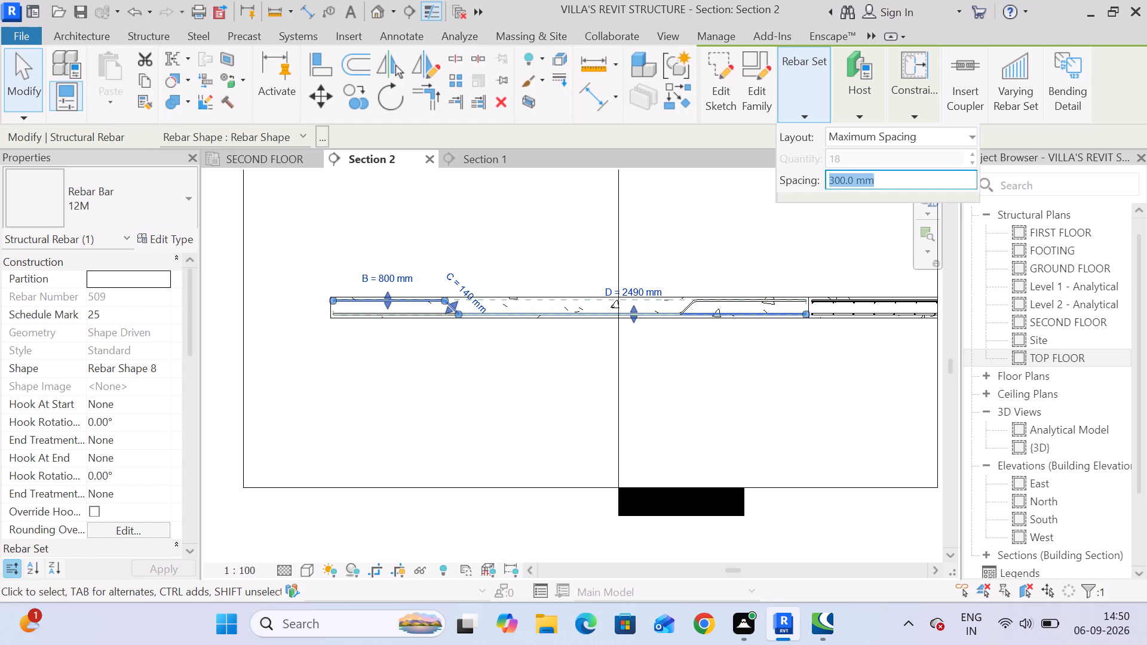
click(706, 362)
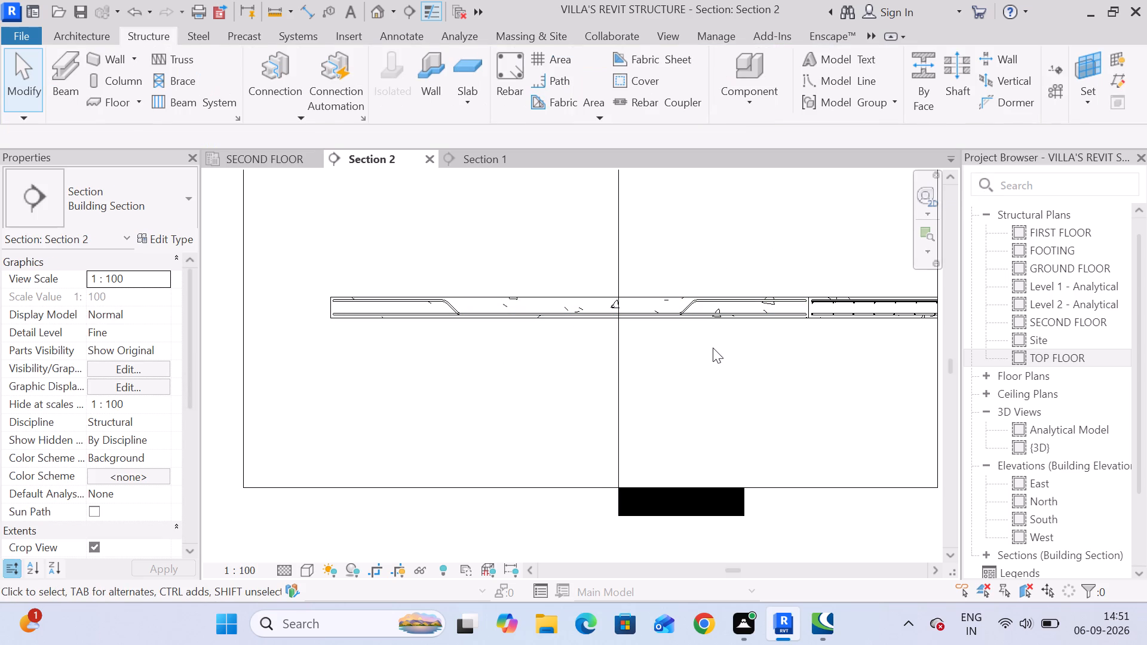
Set the mirrored bent bar's rebar set layout to Maximum Spacing with a spacing of 300 mm.
click(718, 300)
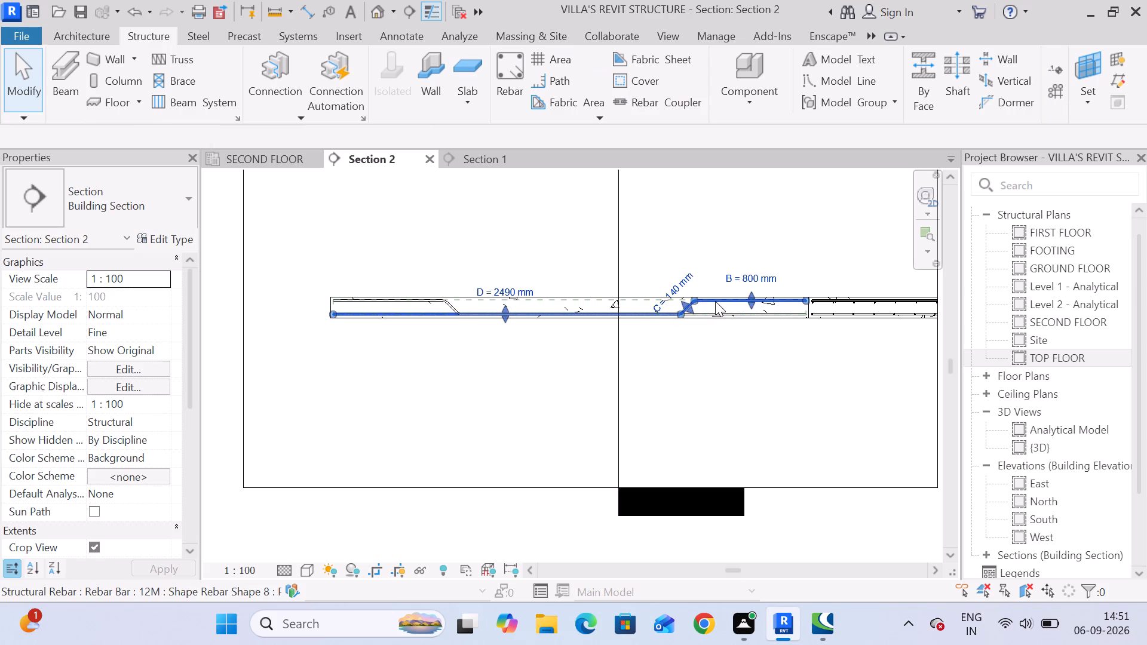
click(796, 114)
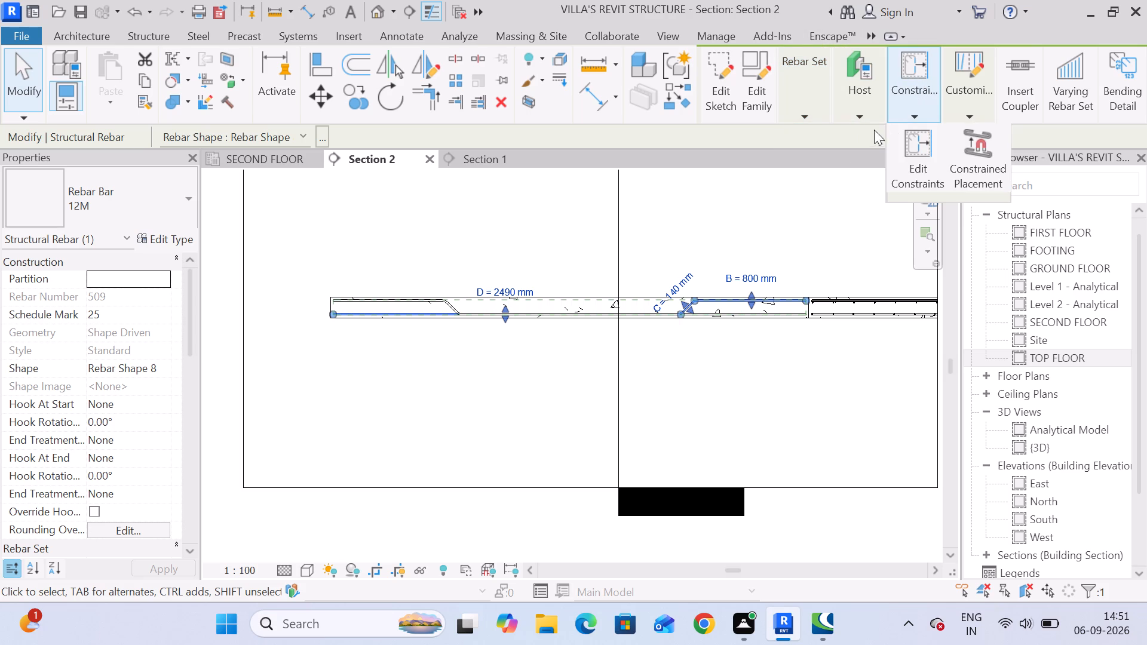
click(798, 112)
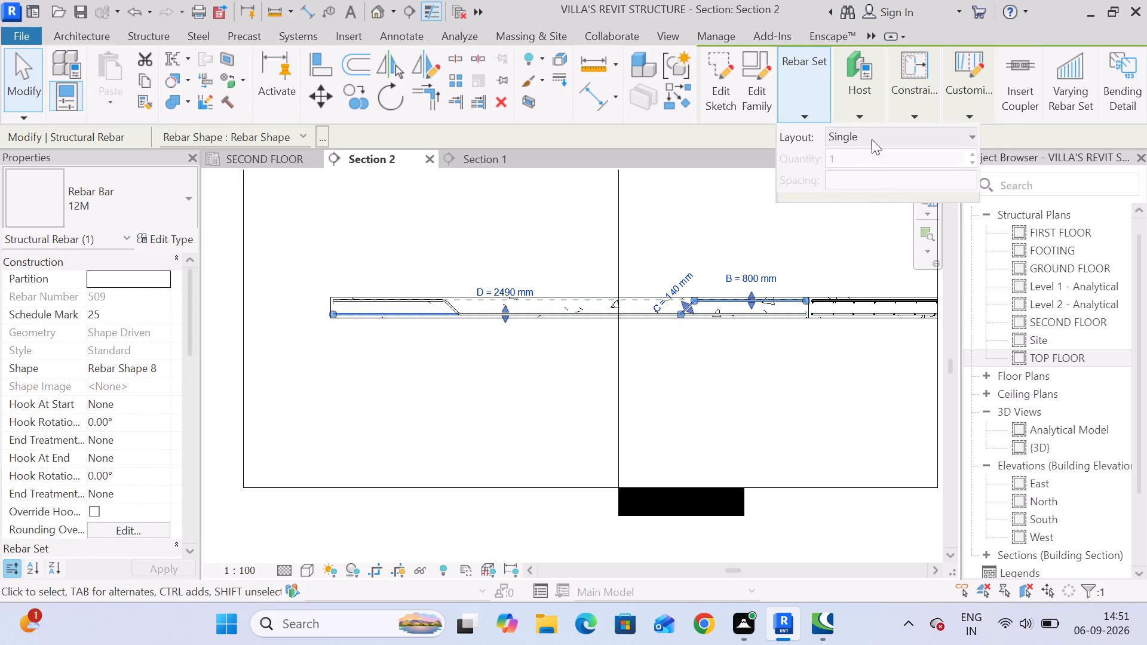
click(872, 139)
click(865, 204)
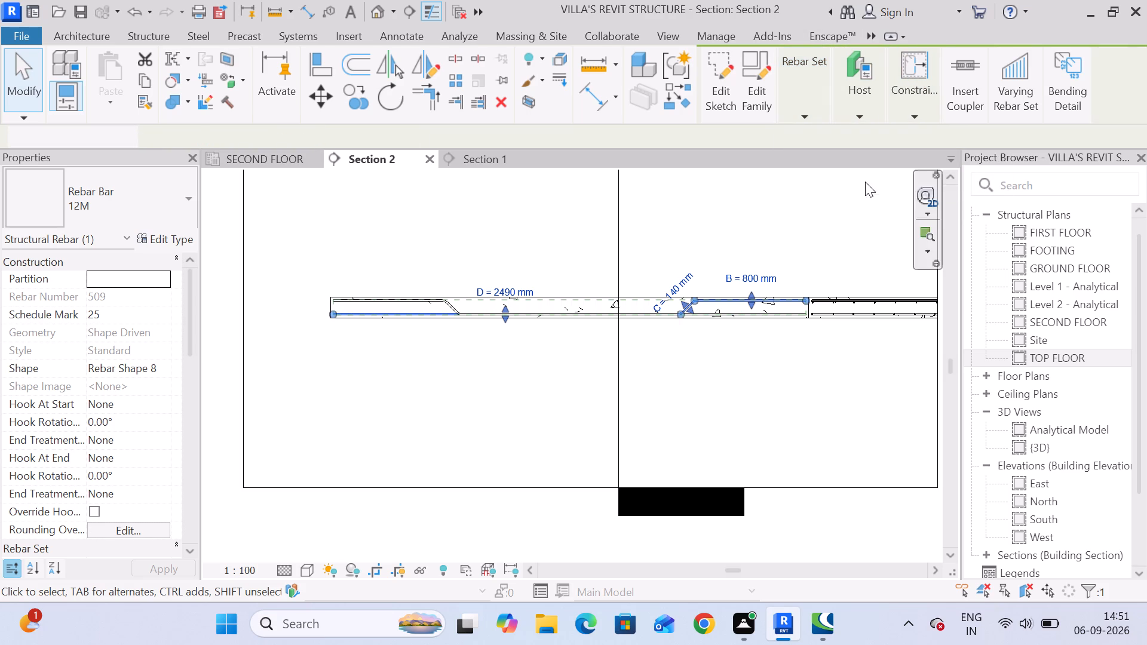
click(798, 110)
click(877, 178)
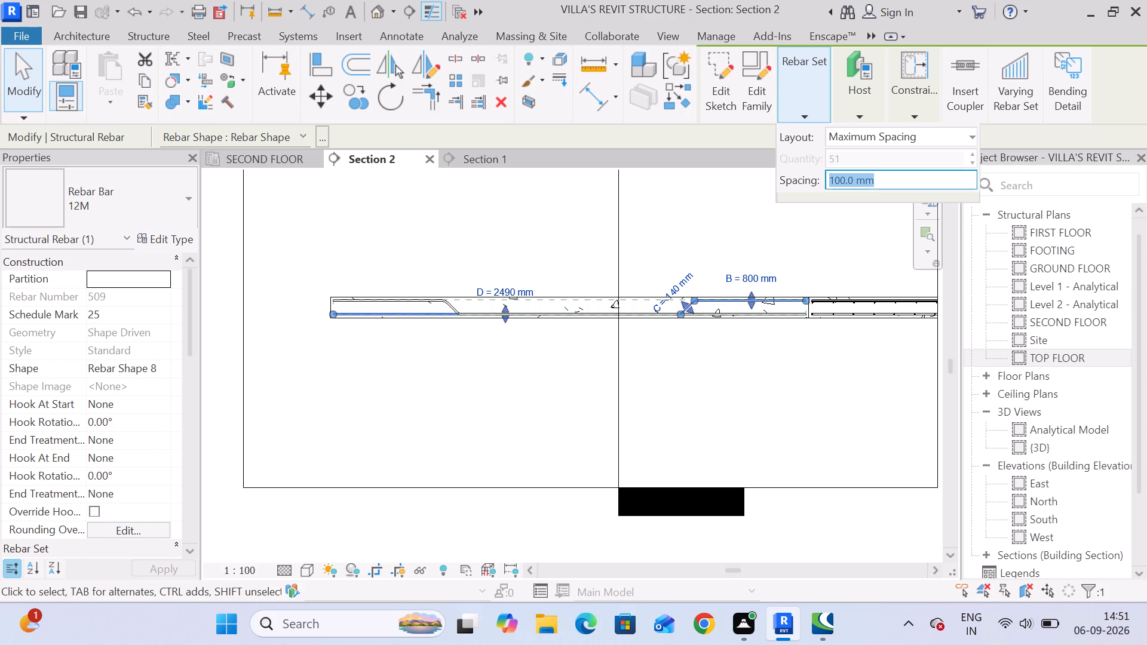
key(3)
text(00)
key(Return)
click(702, 385)
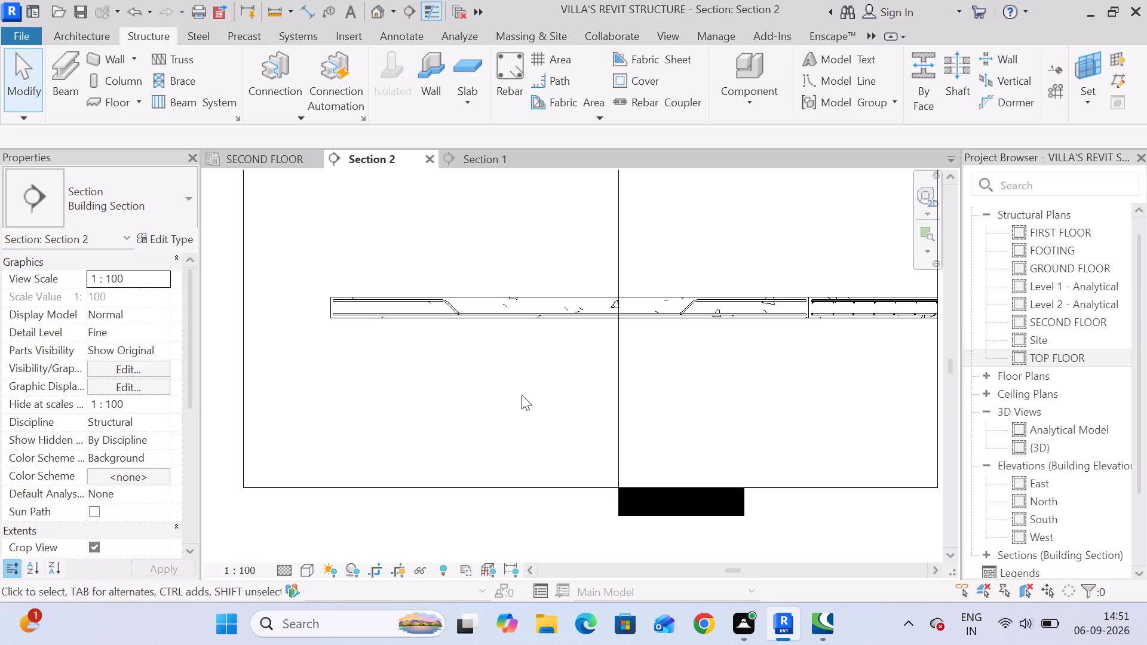
Inspect the distribution of the bent bar sets through the slab, comparing Section 2 with Section 1.
scroll(522, 395, down, 1)
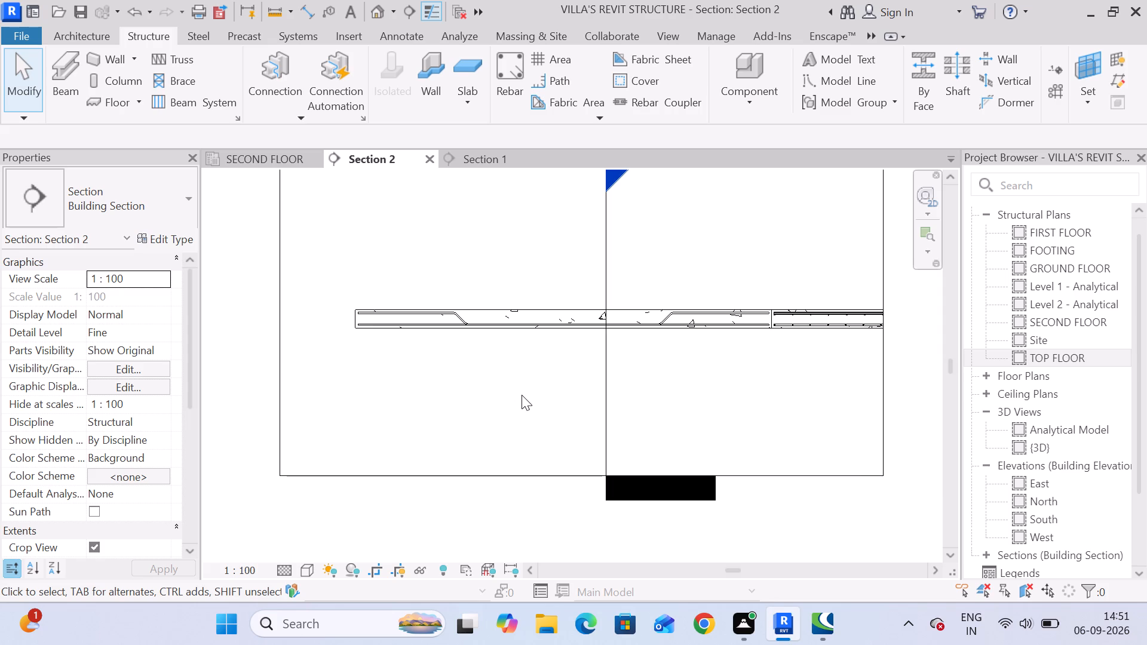
middle_drag(594, 352, 668, 333)
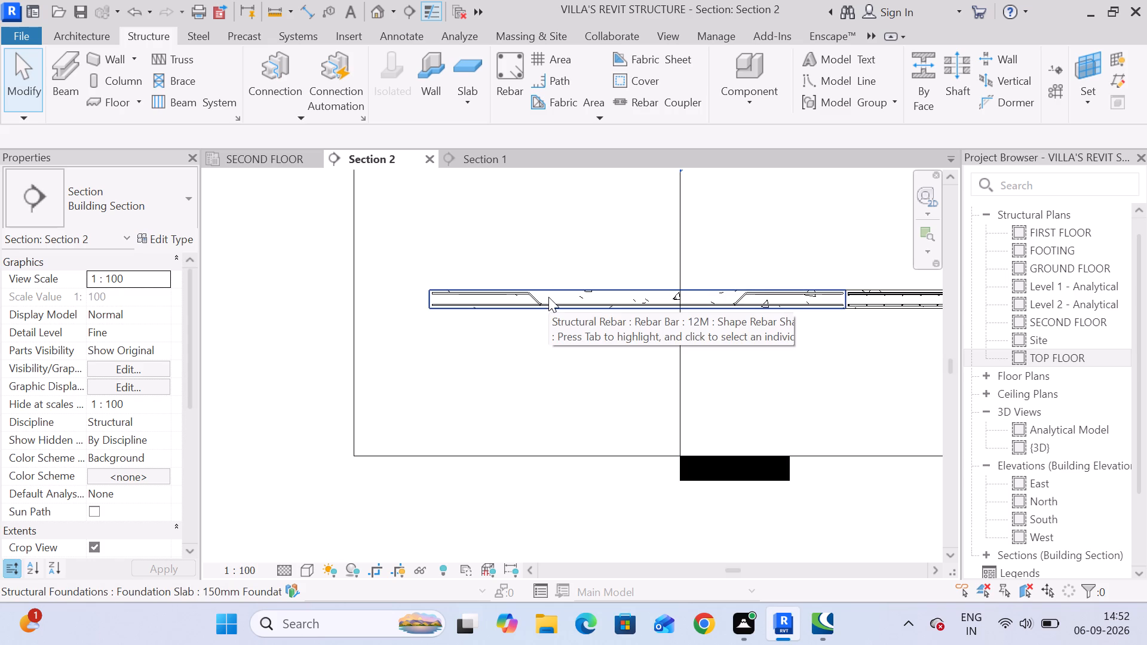
click(486, 158)
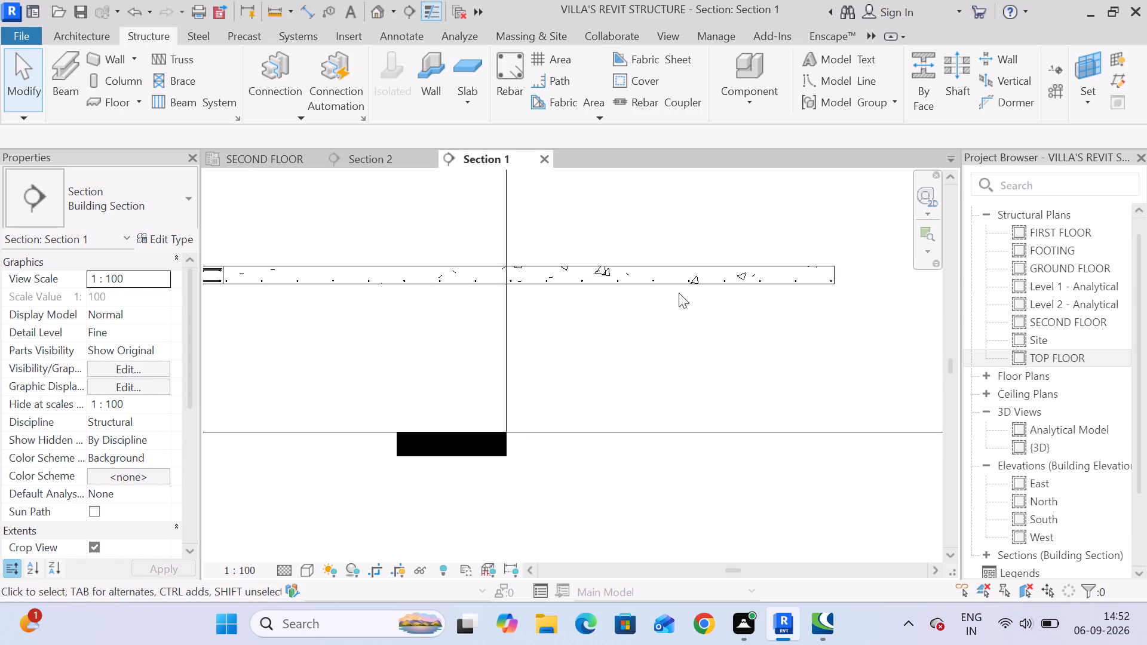
click(376, 161)
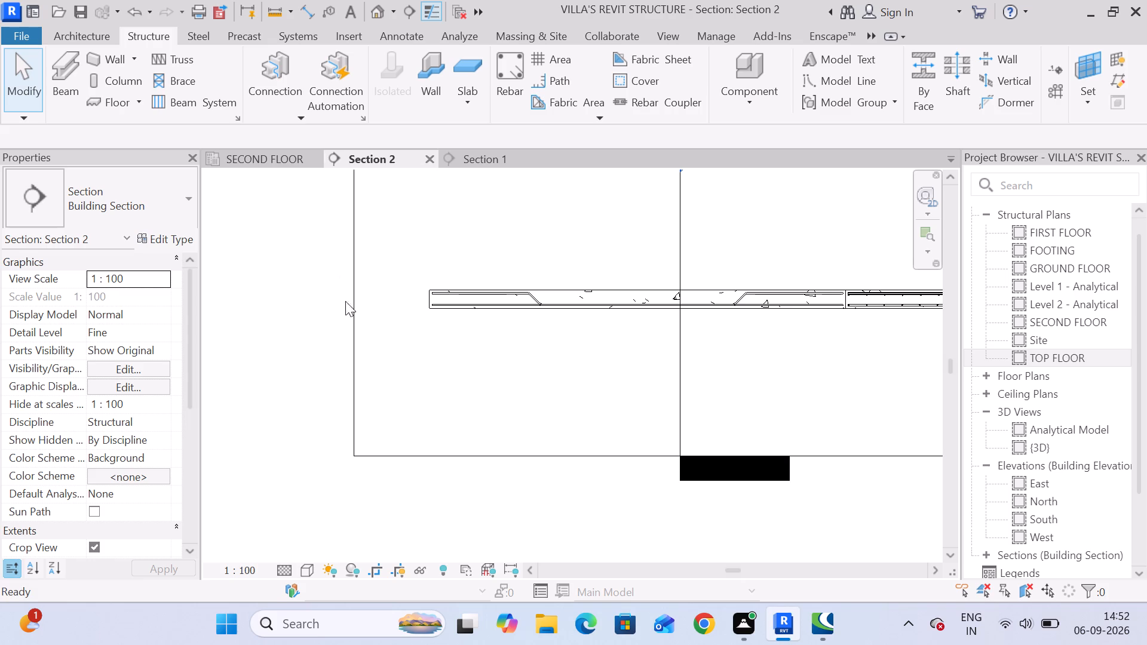
click(736, 299)
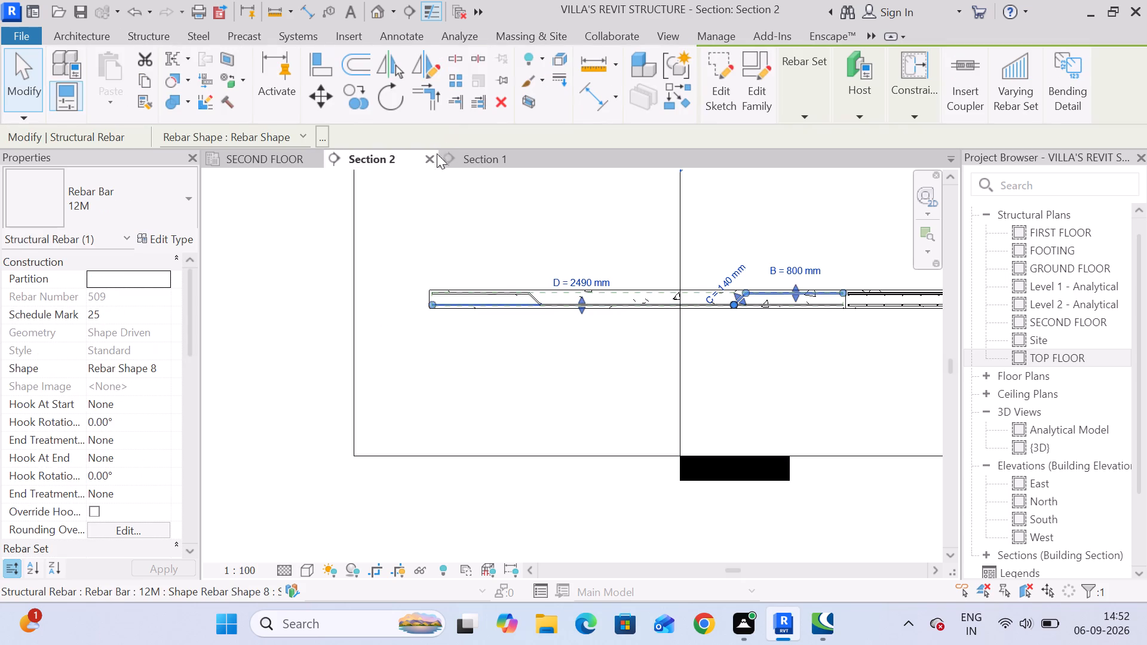
click(479, 158)
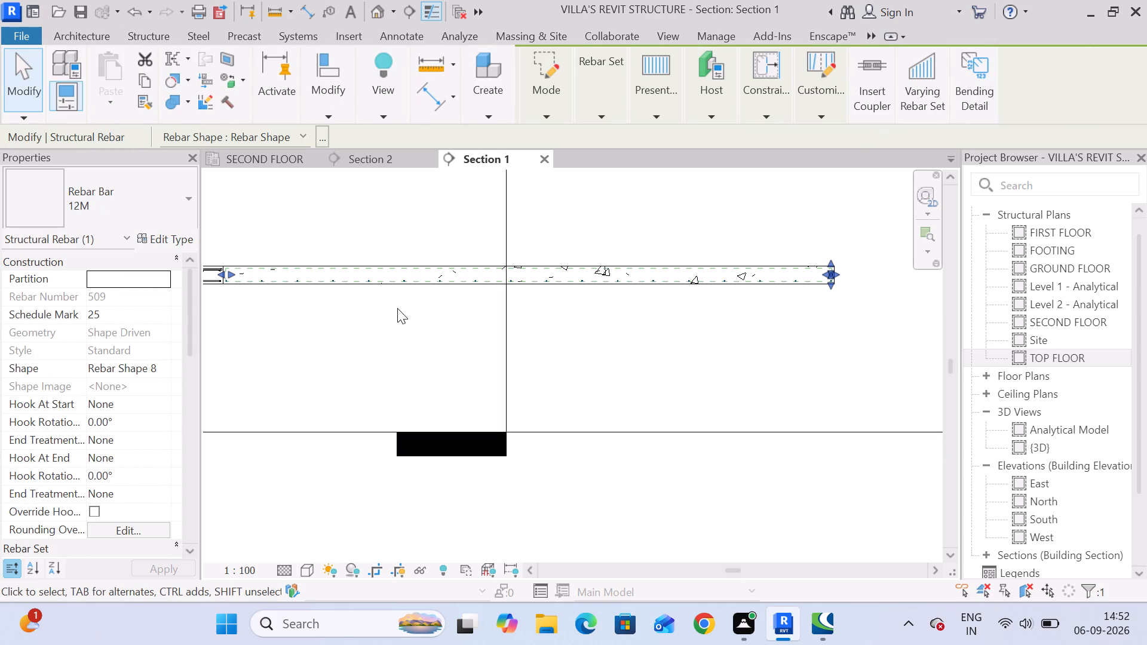
middle_drag(397, 308, 532, 304)
scroll(355, 271, up, 10)
middle_drag(462, 322, 435, 303)
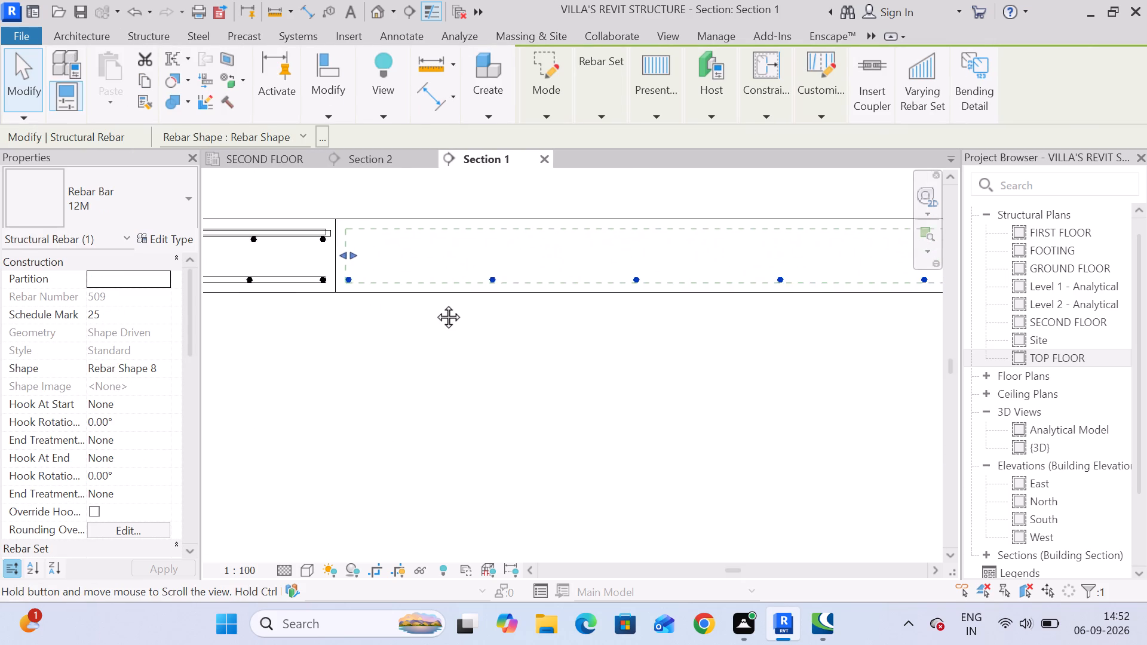
middle_drag(435, 303, 419, 299)
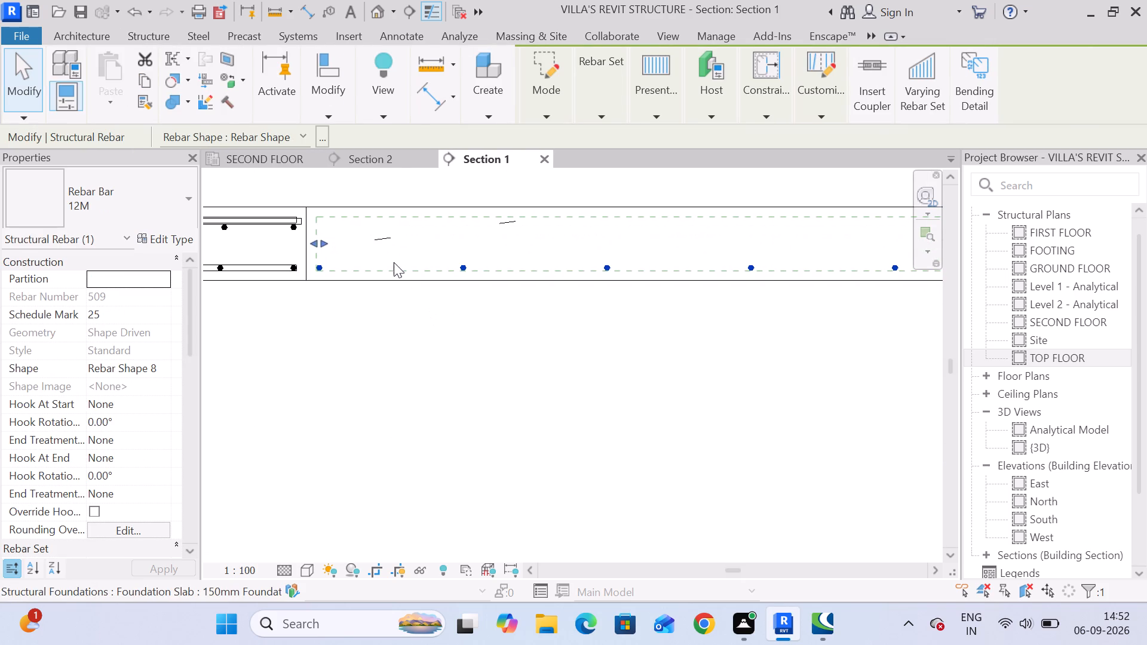
scroll(389, 261, down, 5)
click(515, 333)
click(385, 158)
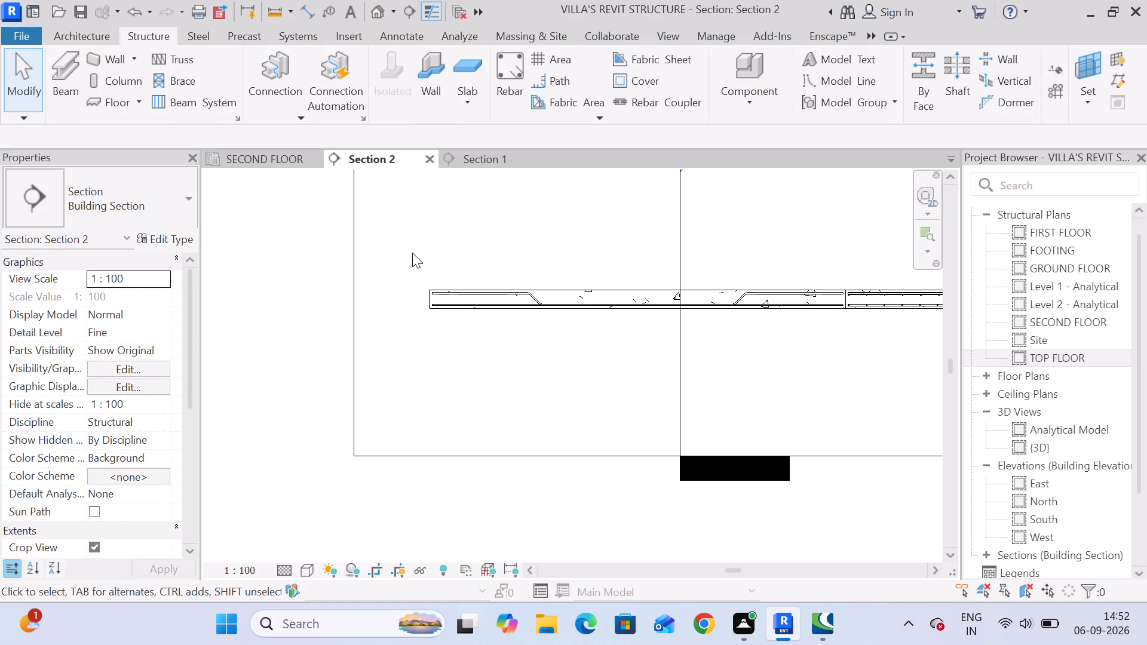
Start placing 12M rebar in Section 2 using the straight shape M_00.
scroll(470, 308, up, 6)
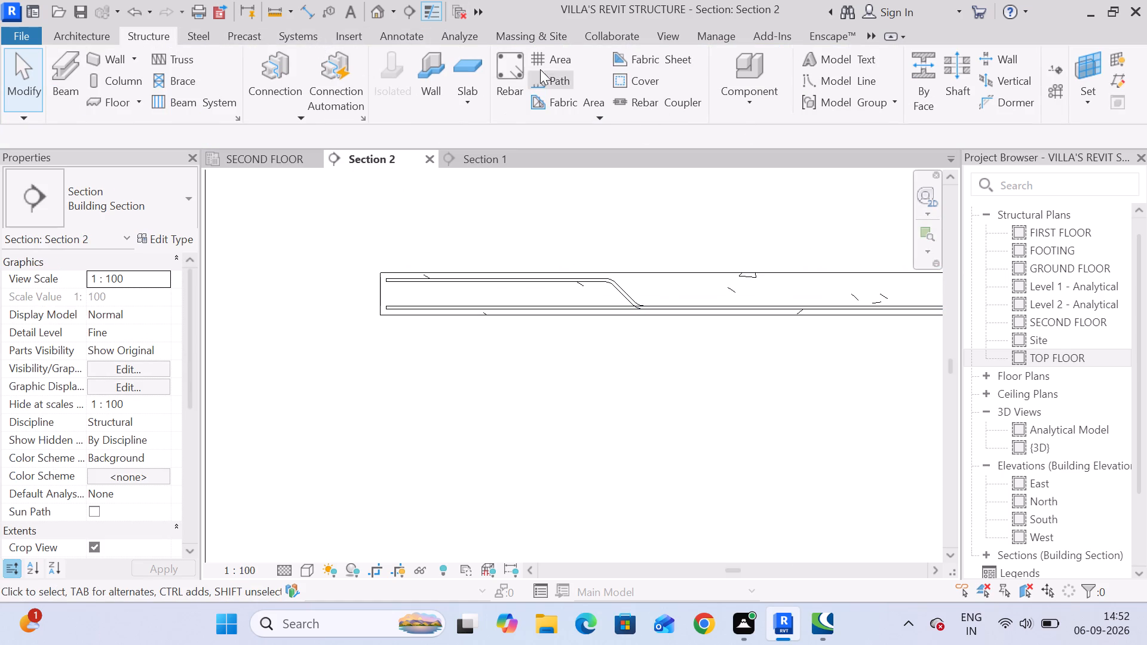
click(513, 69)
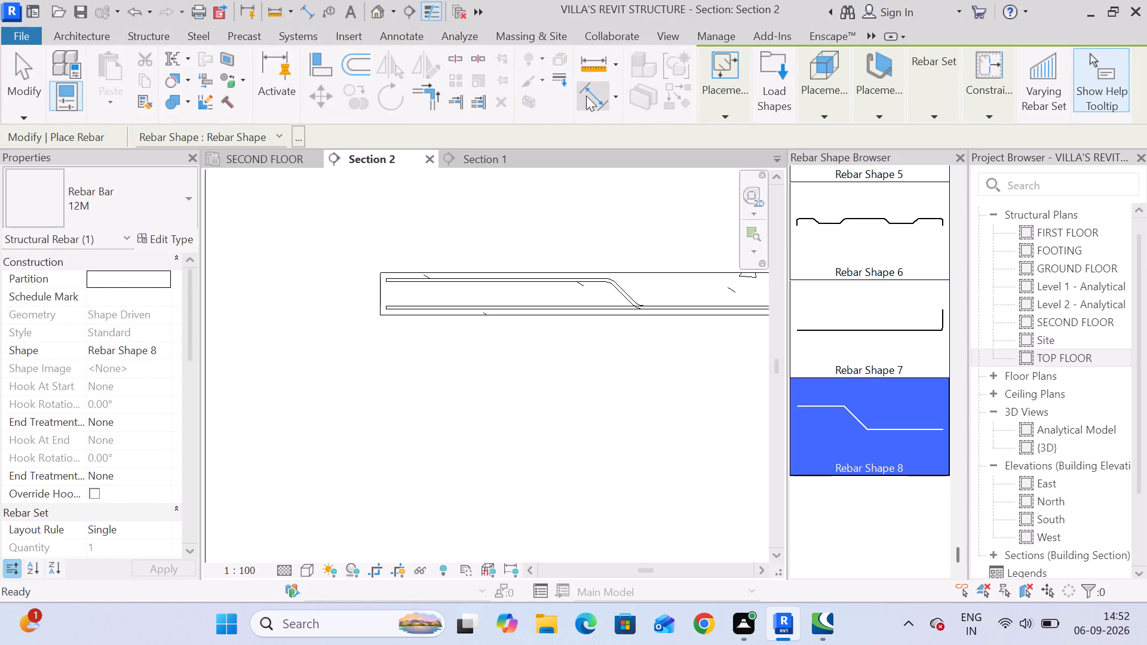
scroll(904, 260, up, 7)
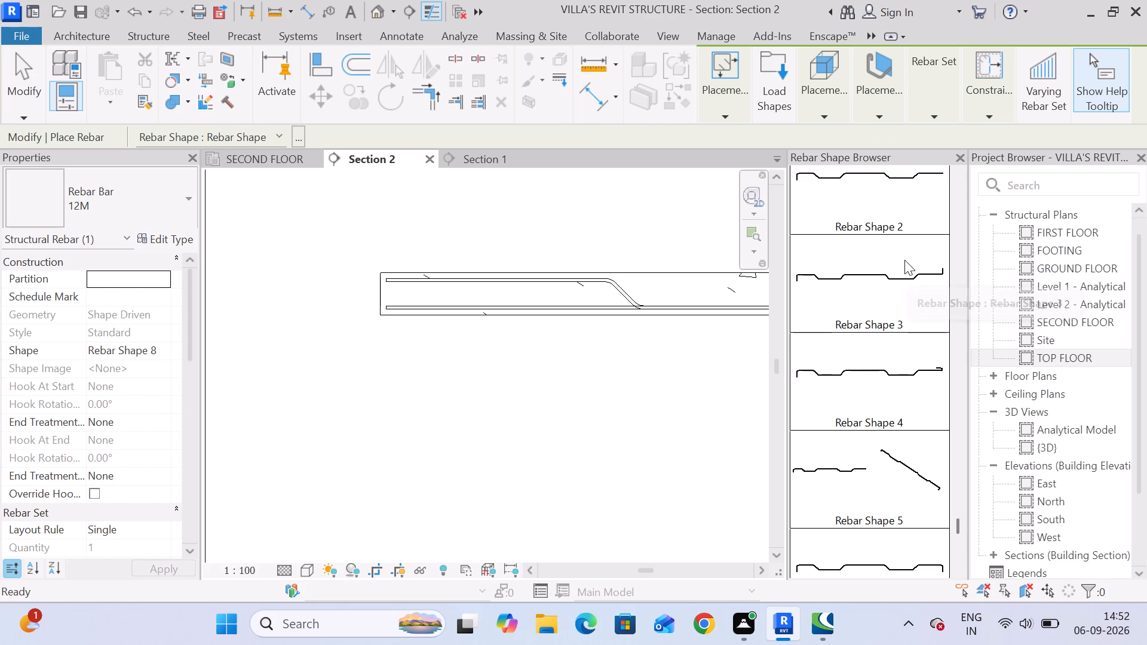
scroll(906, 260, up, 20)
scroll(906, 260, up, 19)
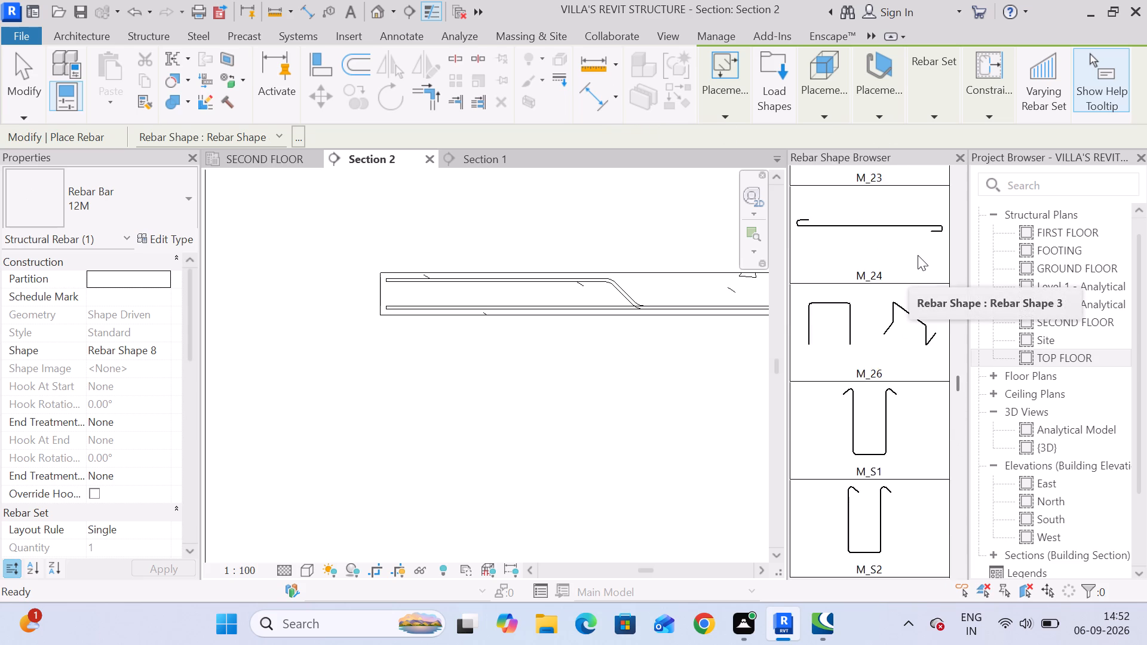
scroll(918, 255, up, 20)
scroll(918, 255, up, 13)
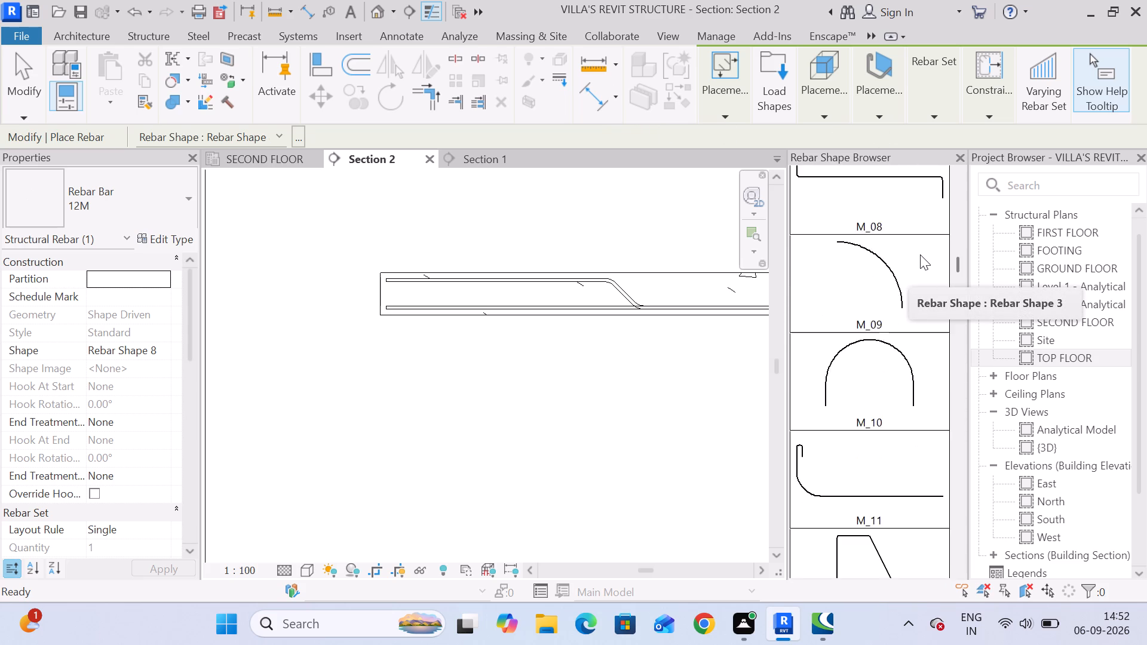
scroll(920, 254, up, 20)
scroll(920, 254, up, 6)
click(873, 296)
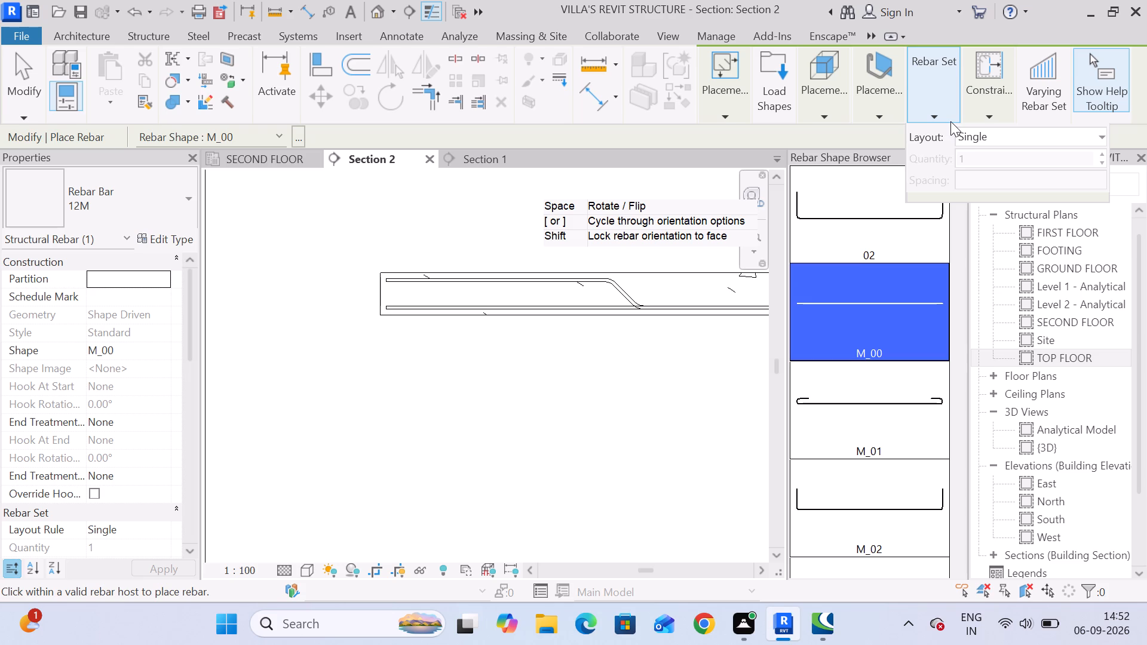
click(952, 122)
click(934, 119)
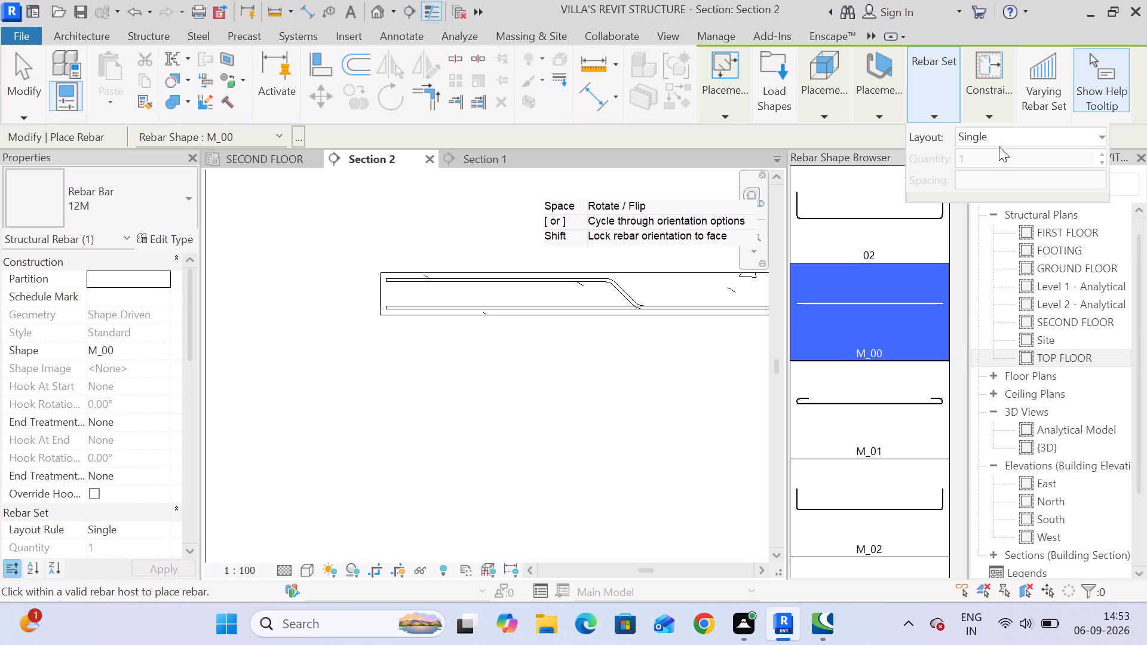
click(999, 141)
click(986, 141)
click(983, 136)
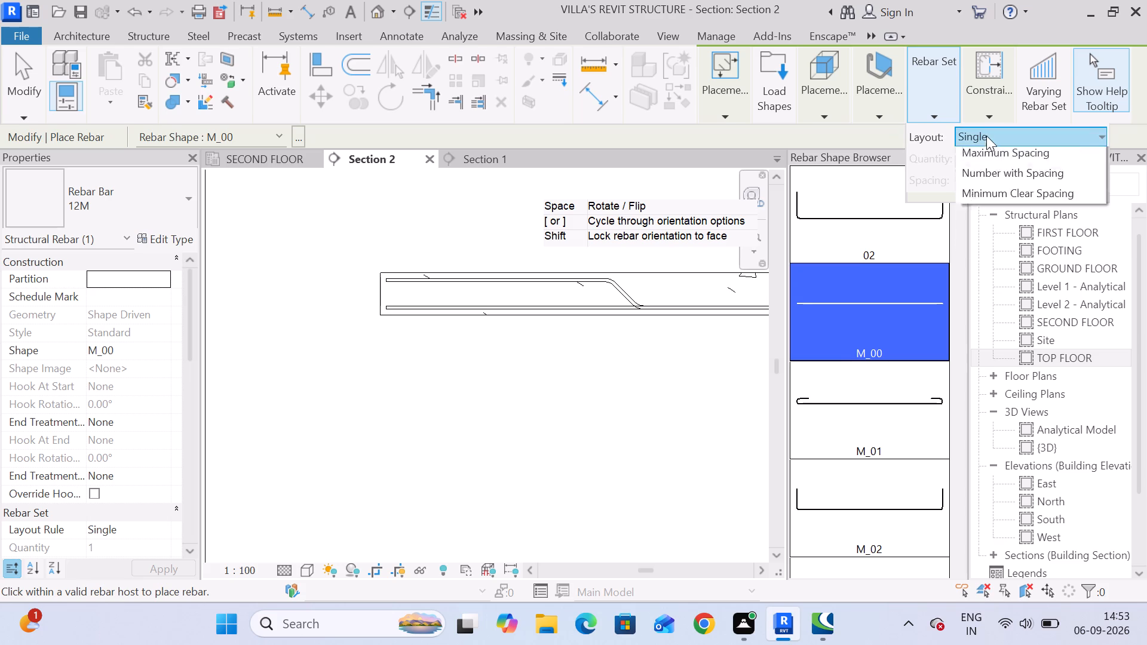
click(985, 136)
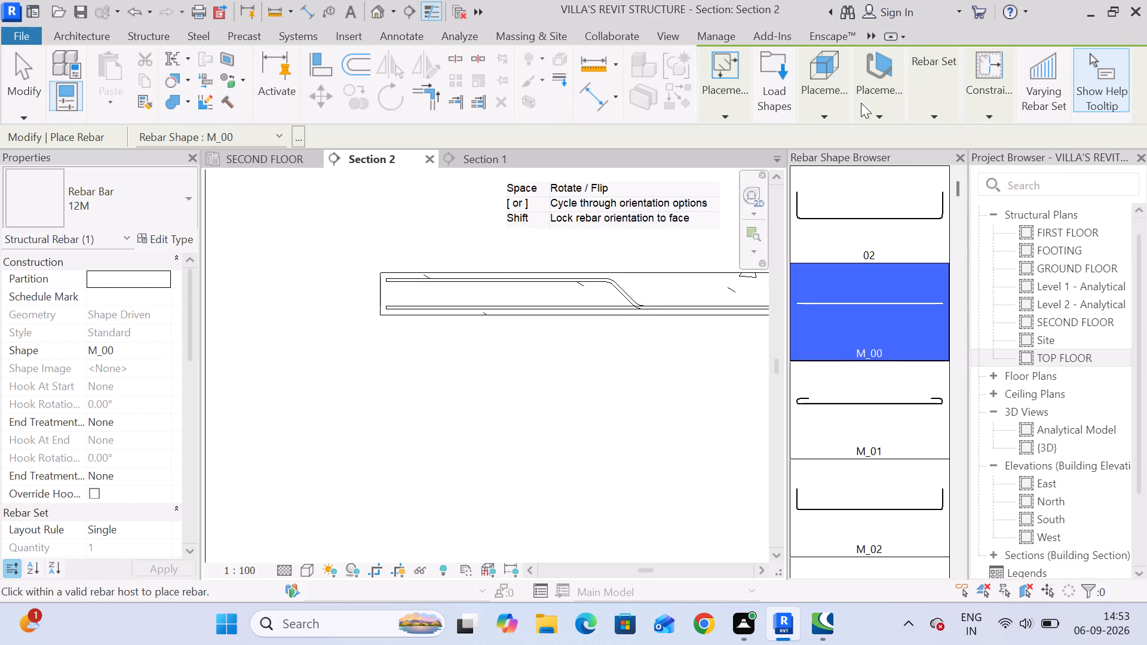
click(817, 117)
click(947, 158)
Place the straight 12M bar perpendicular to cover at the slab's left end, just beneath the bent bar's top leg.
click(867, 107)
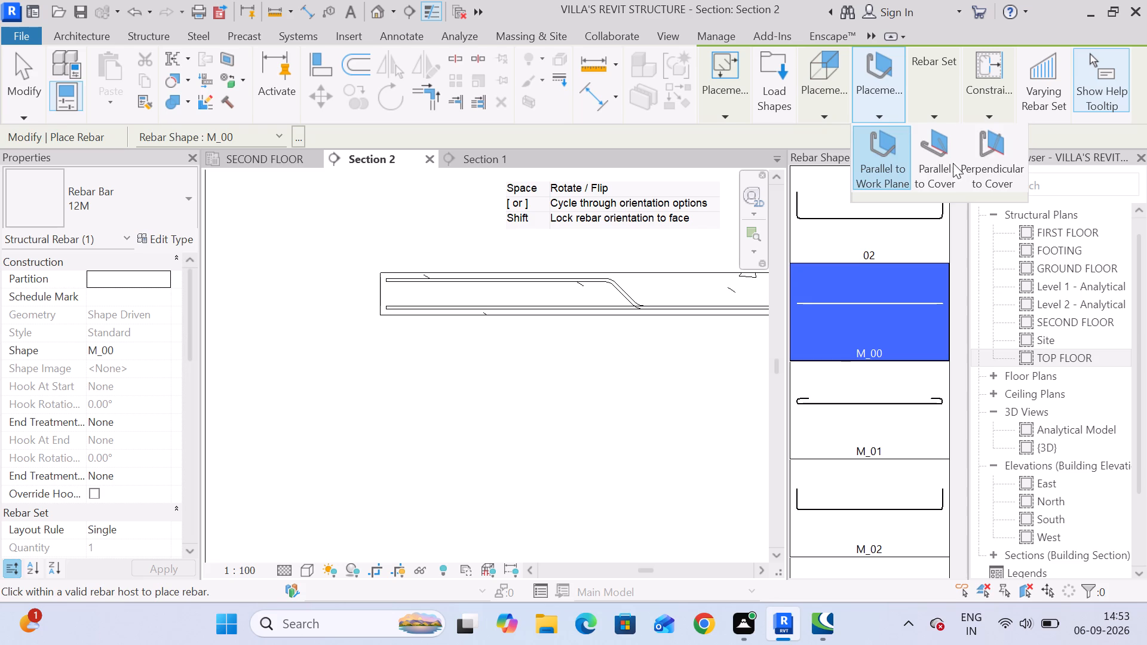
click(983, 159)
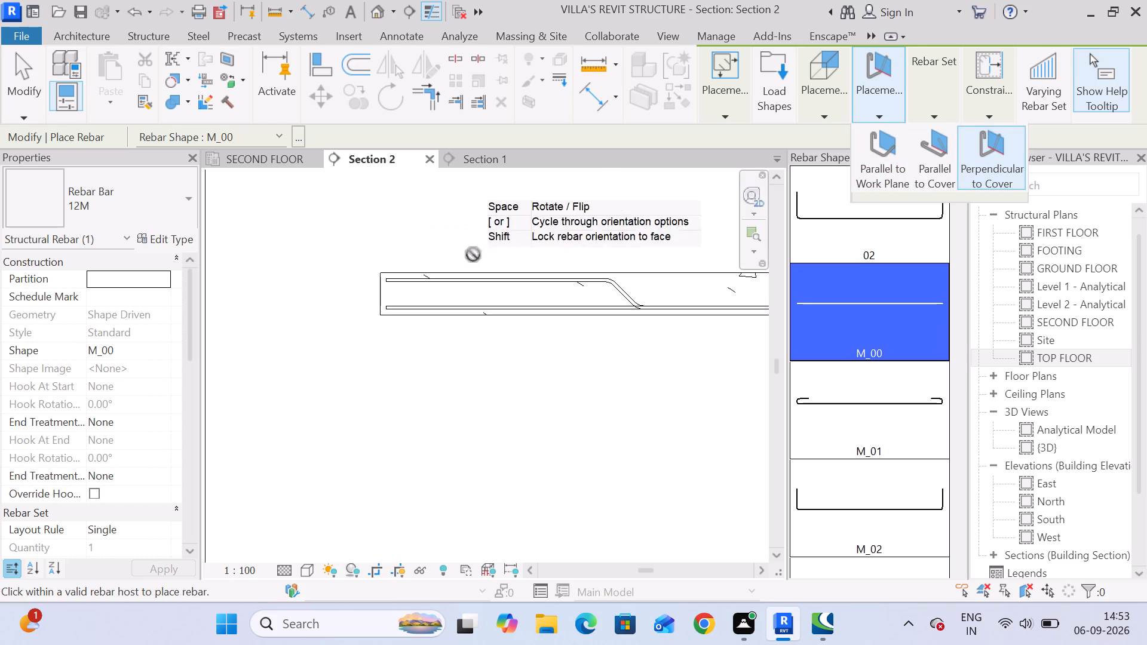
scroll(395, 282, up, 10)
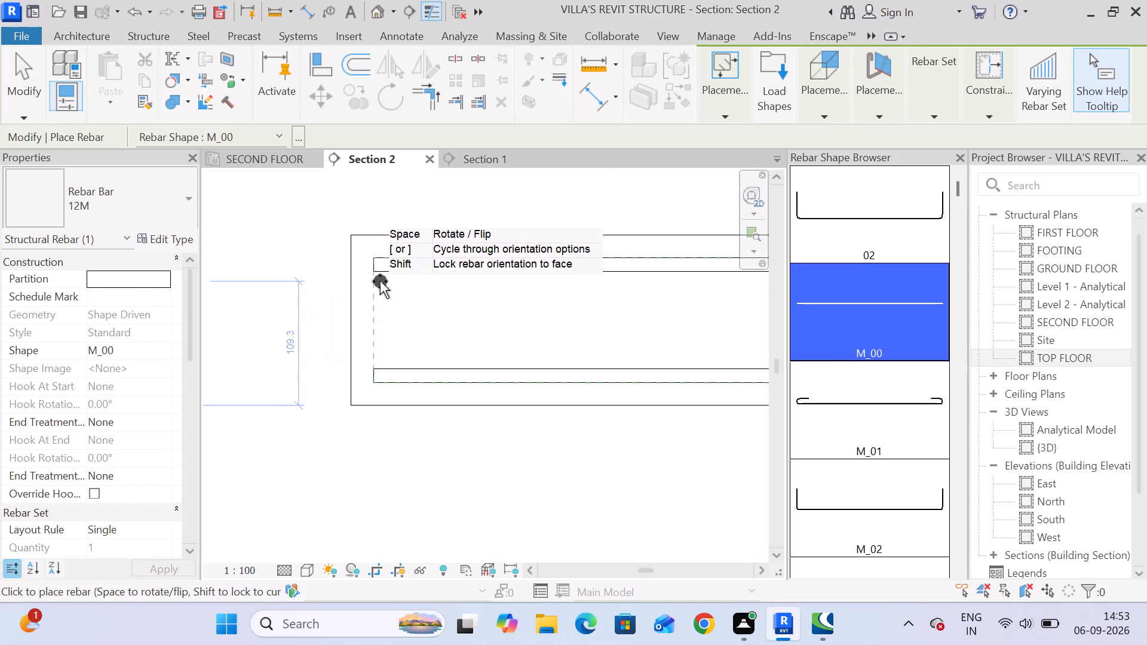
scroll(382, 278, up, 6)
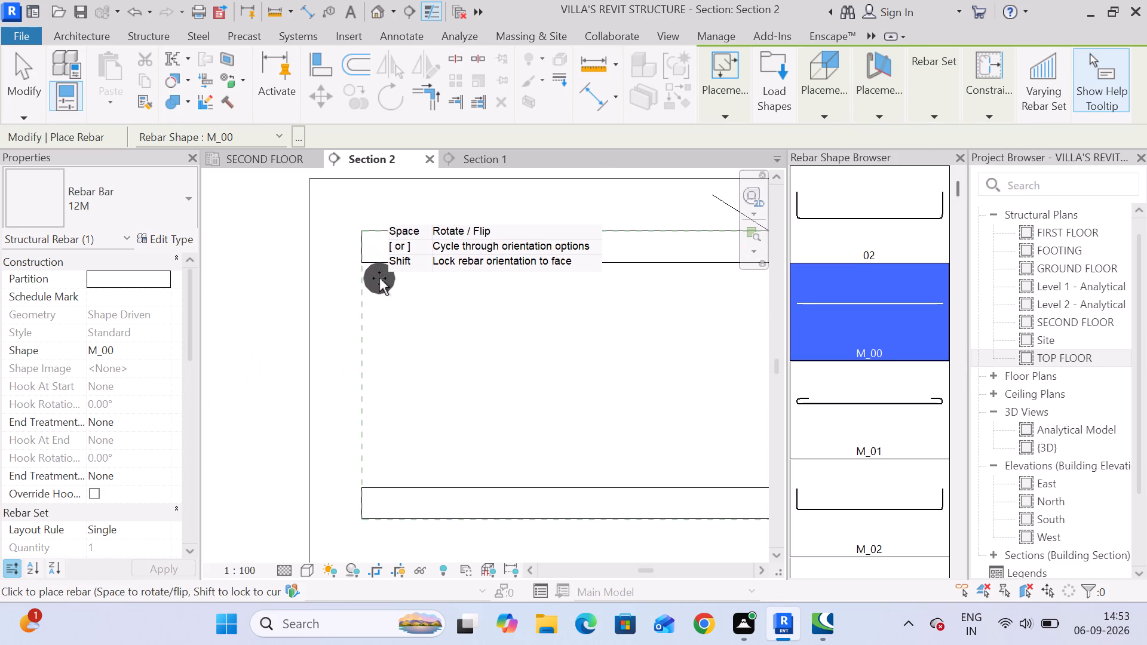
click(379, 278)
scroll(588, 294, down, 8)
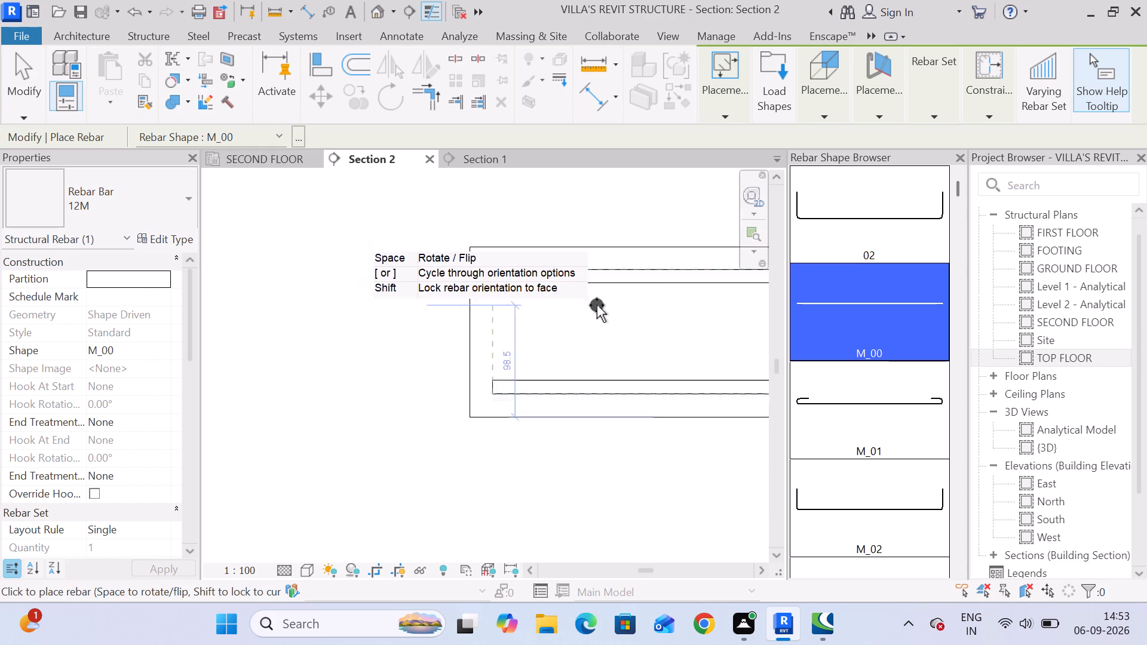
scroll(597, 305, down, 1)
middle_drag(667, 325, 498, 308)
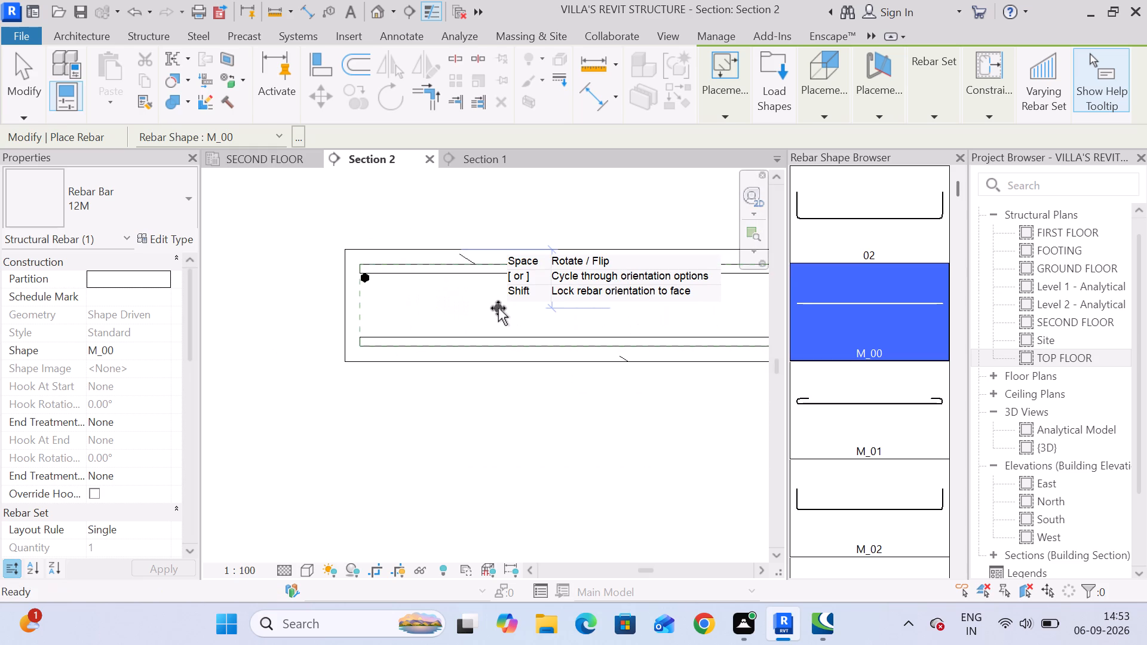
click(14, 88)
Place the straight 12M bar beneath the bent bar's top leg and set its rebar set layout to Maximum Spacing.
click(368, 285)
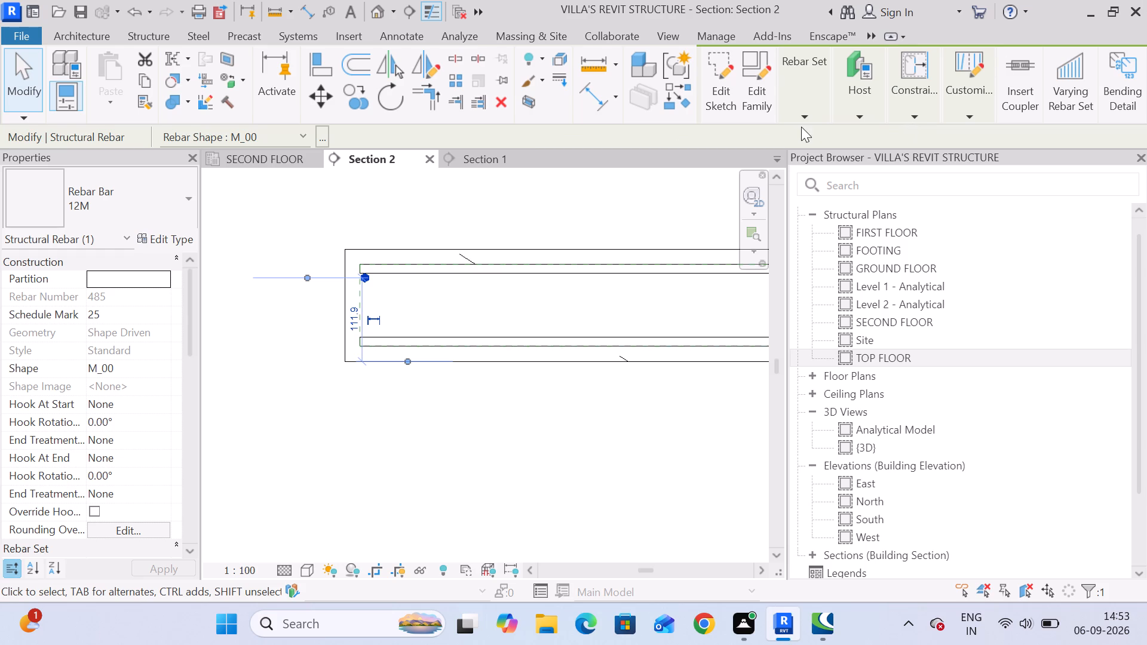
click(813, 116)
click(872, 143)
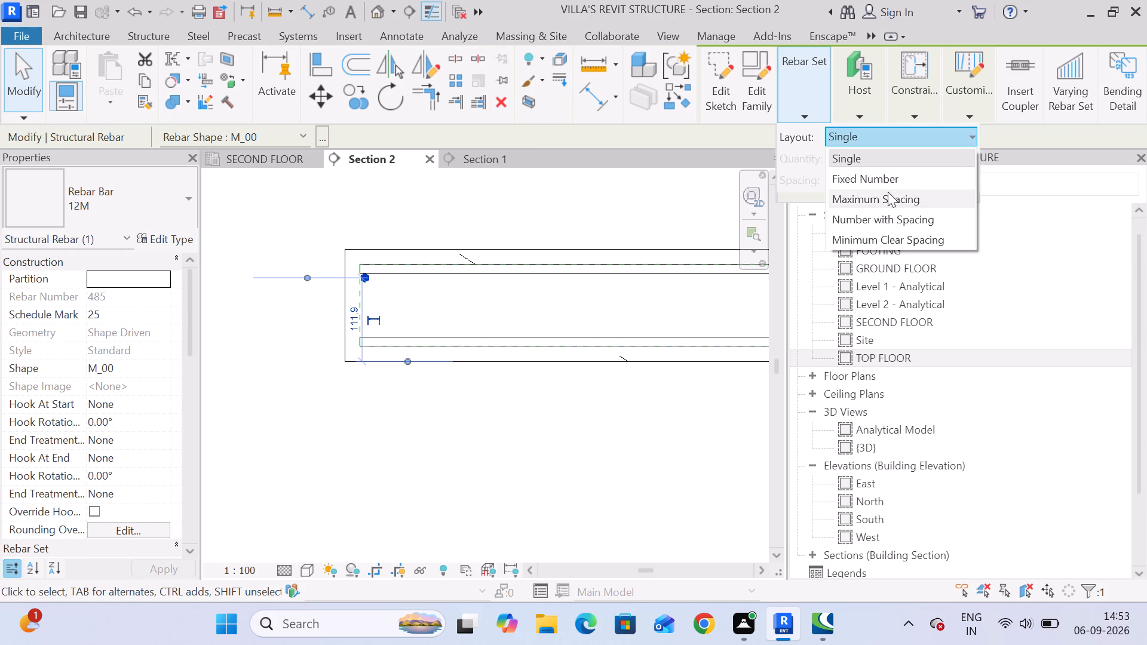
click(888, 193)
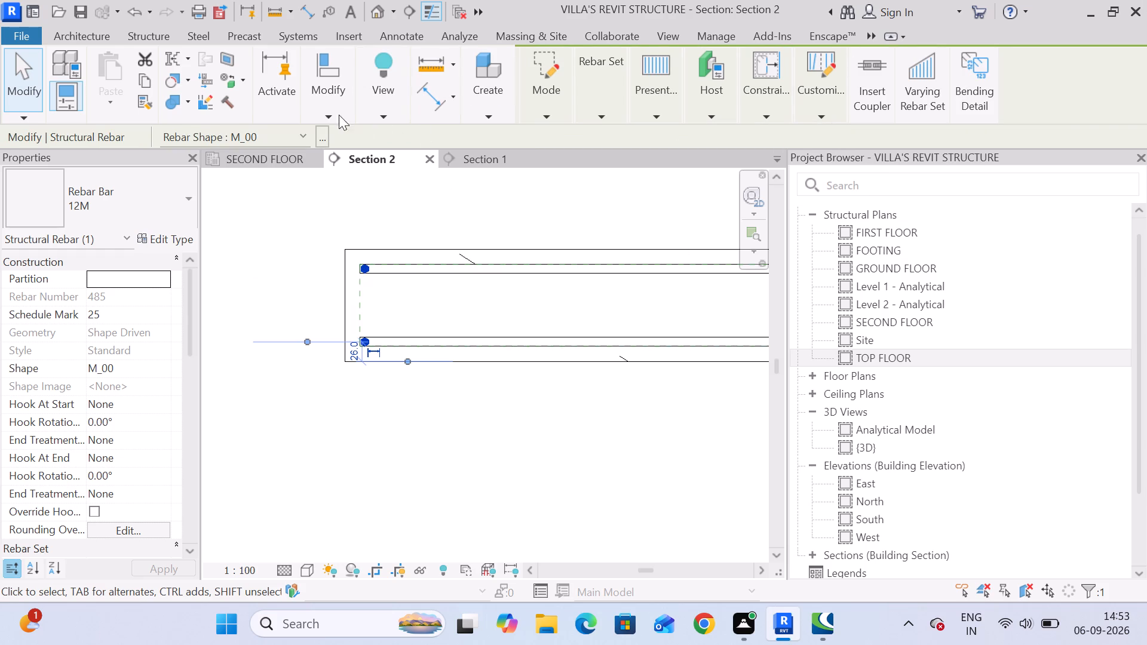
Rotate the straight bar set 90° about its centre so its bars are distributed along the slab's length.
drag(295, 112, 302, 112)
double_click(329, 113)
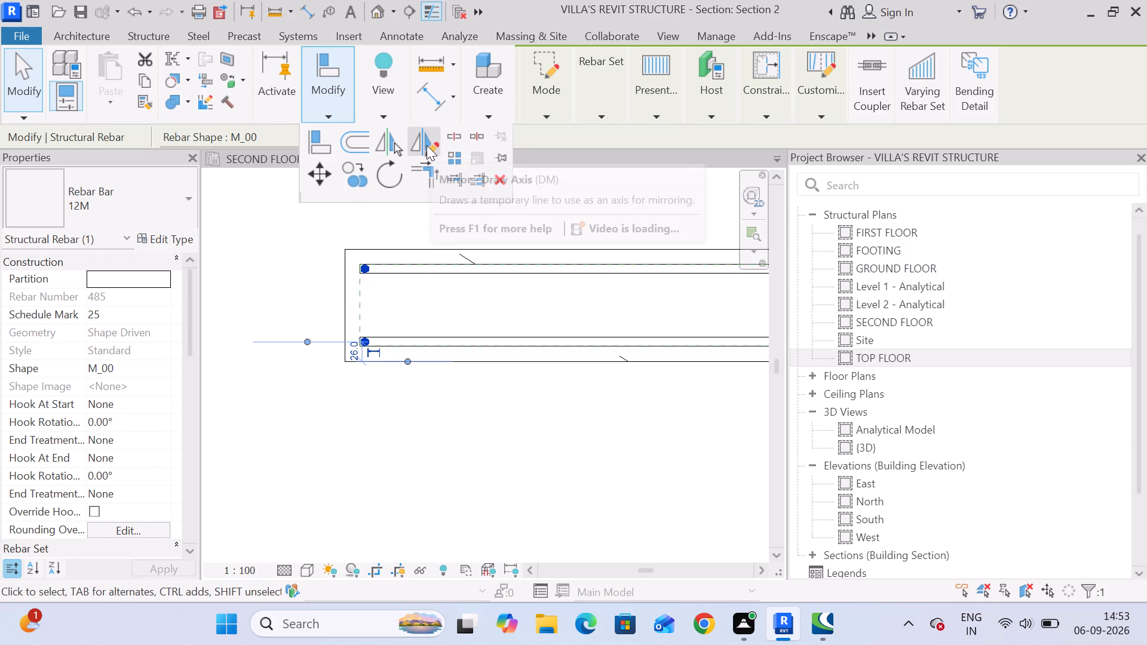
click(382, 179)
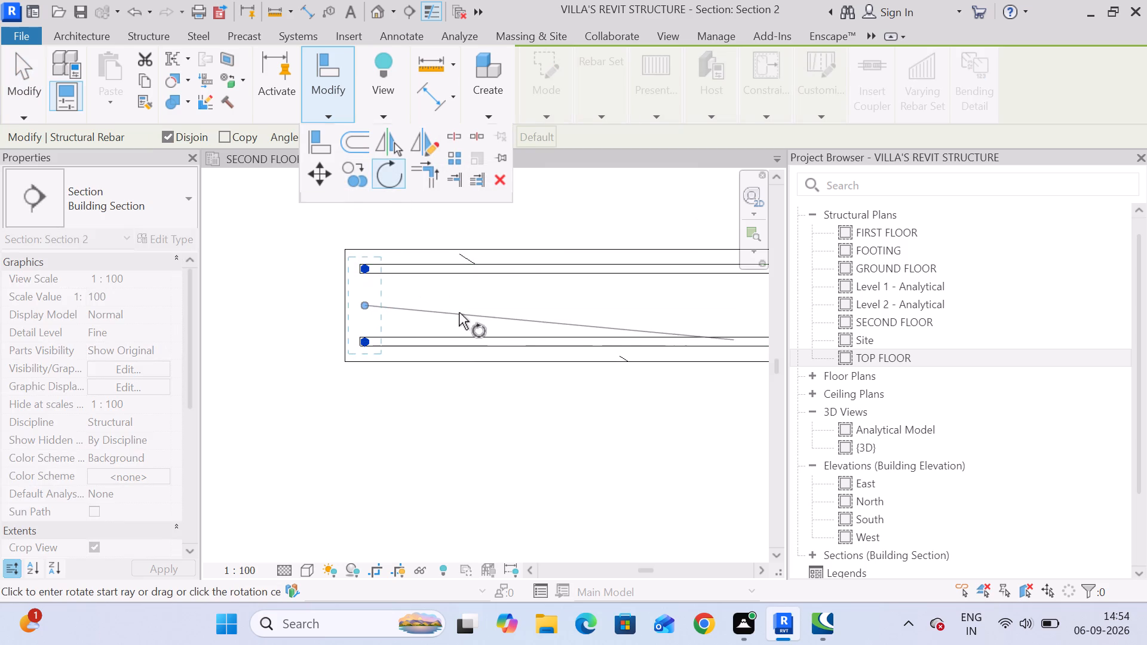
click(465, 305)
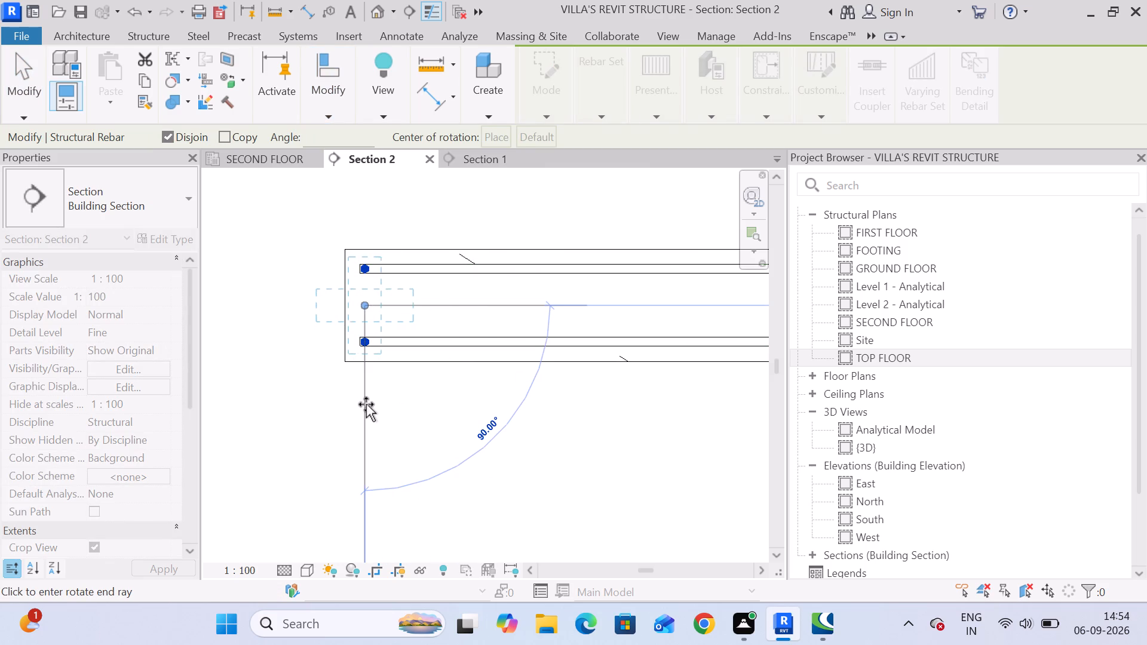
click(366, 404)
Nudge the rotated bar set horizontally until its first bar sits just inside the left end of the bent bars.
key(Right)
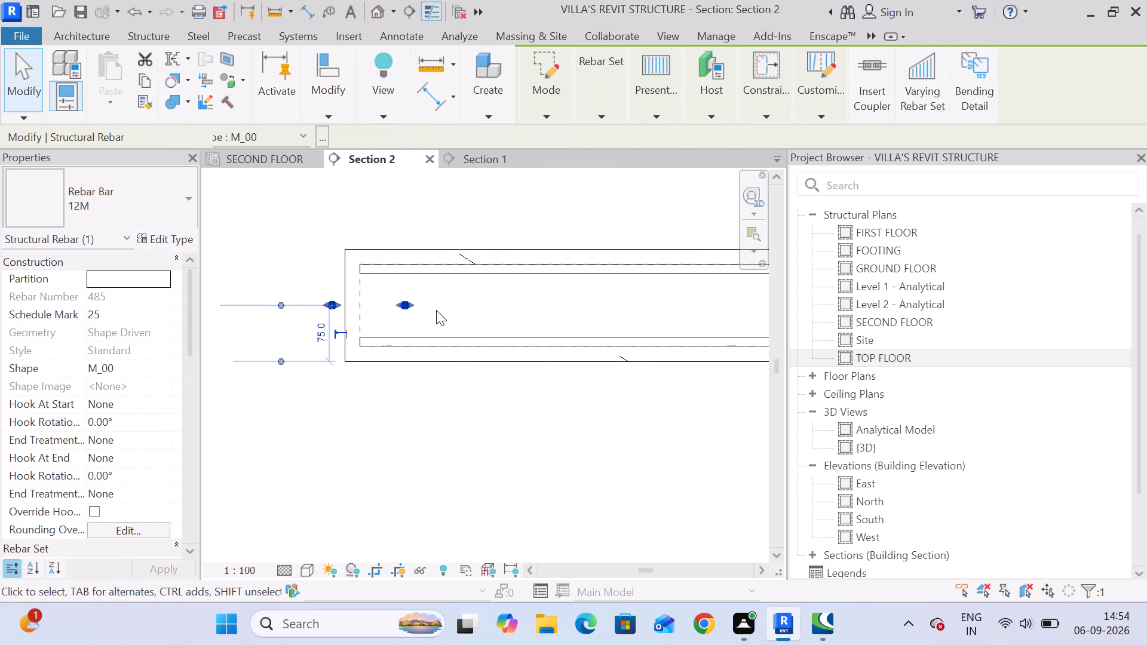
key(Right)
key(Right)
key(Right)
key(Right)
key(Right)
key(Right)
key(Right)
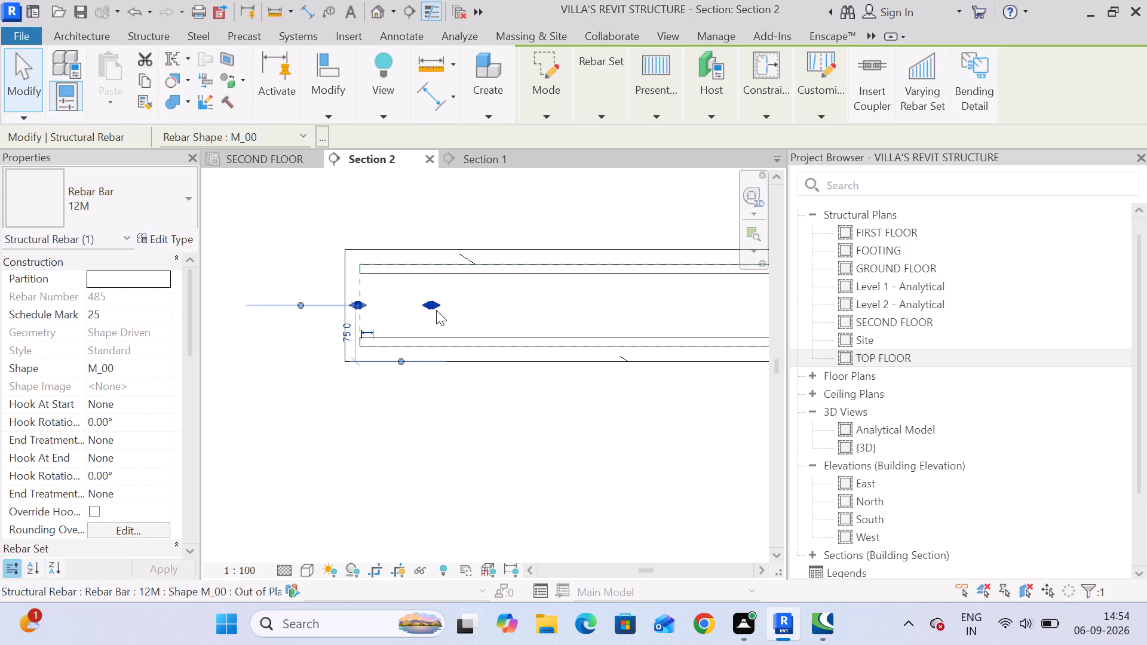
key(Right)
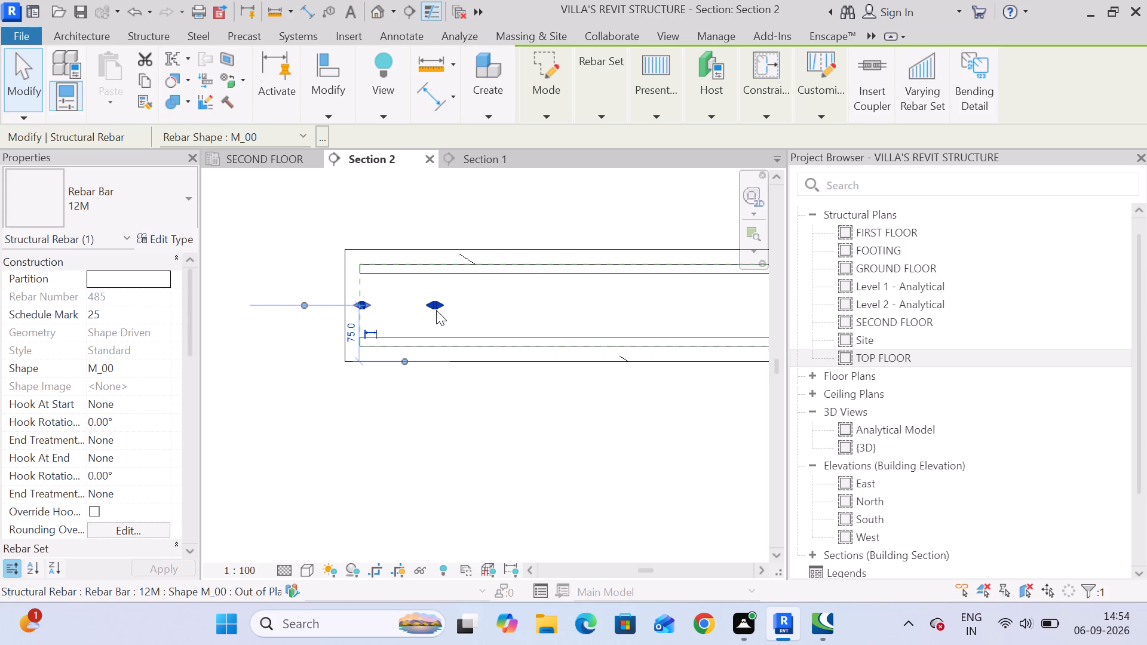
scroll(321, 309, up, 6)
scroll(392, 287, up, 4)
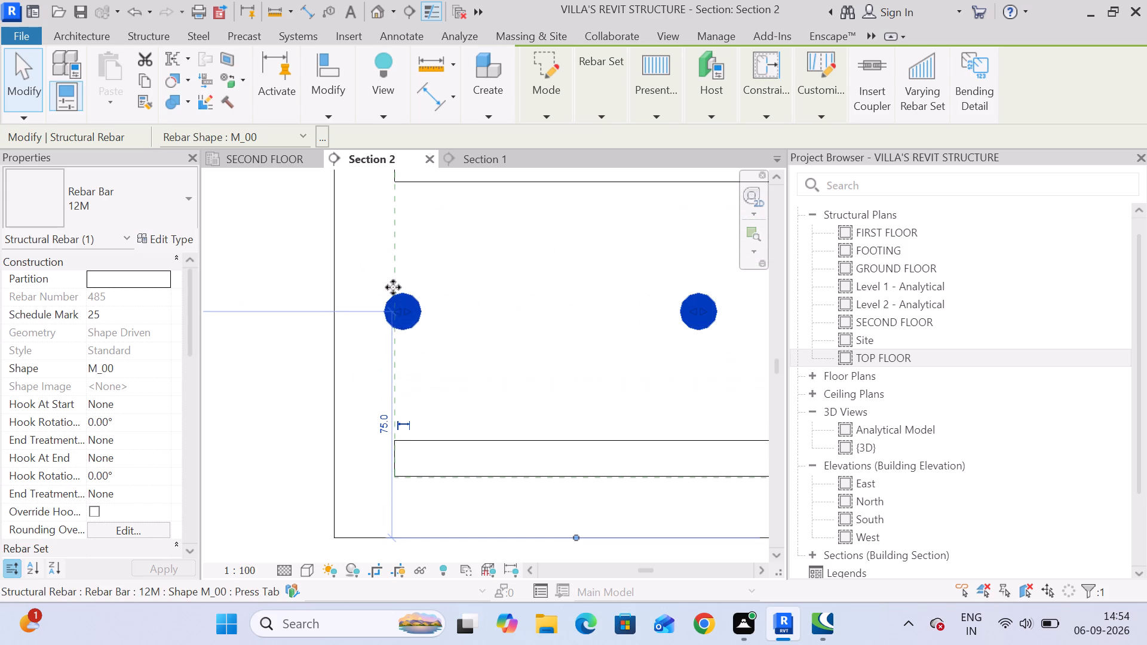
key(Right)
key(Right)
key(Right)
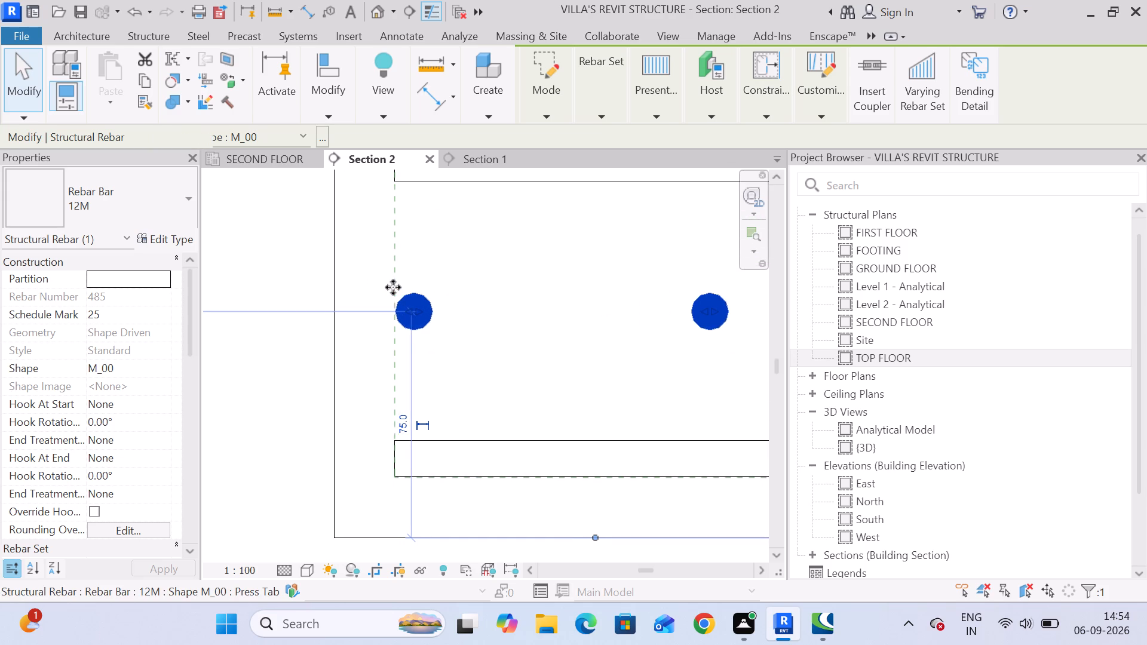
Nudge the straight bar set up against the underside of the bent bar's top leg, about 112 mm above the slab's bottom face.
key(Up)
key(Up)
key(Up)
key(Up)
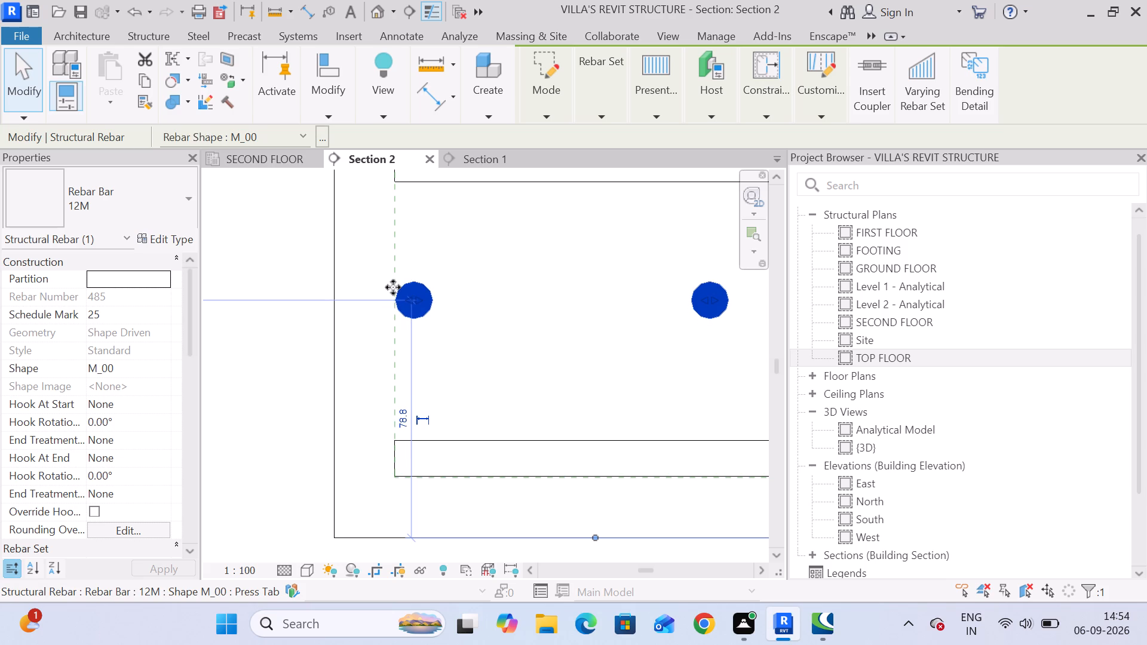
key(Up)
key(Up)
key(Up)
key(Up)
key(Up)
key(Up)
key(Up)
key(Up)
key(Up)
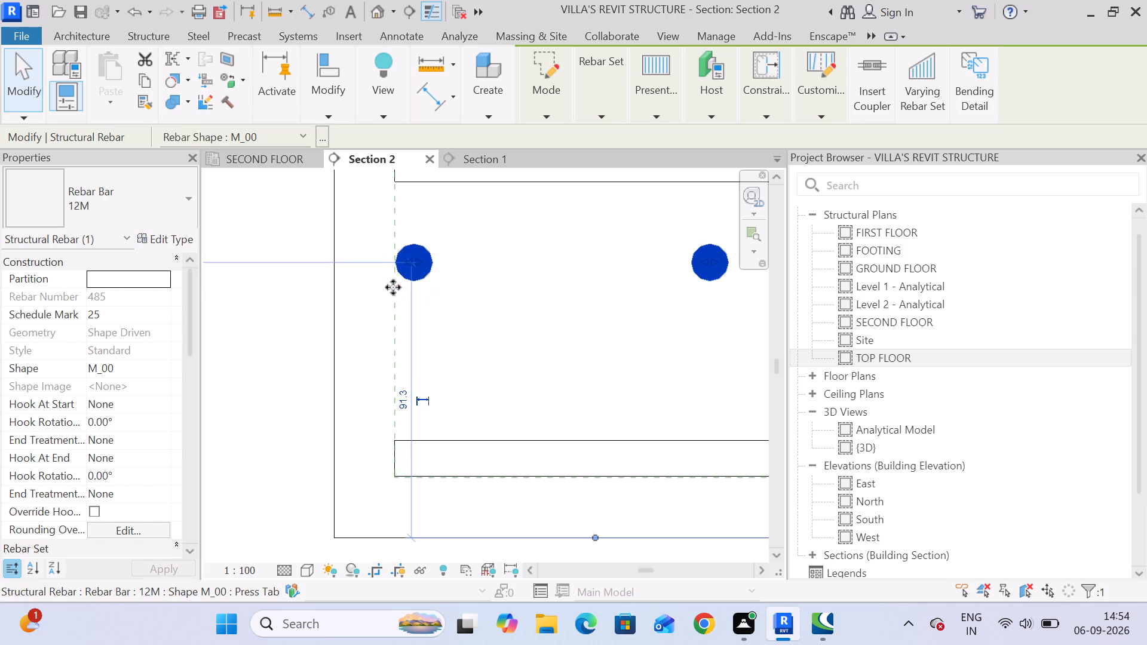
key(Up)
key(Up)
key(Up)
key(Up)
key(Up)
key(Up)
key(Up)
key(Up)
key(Up)
key(Up)
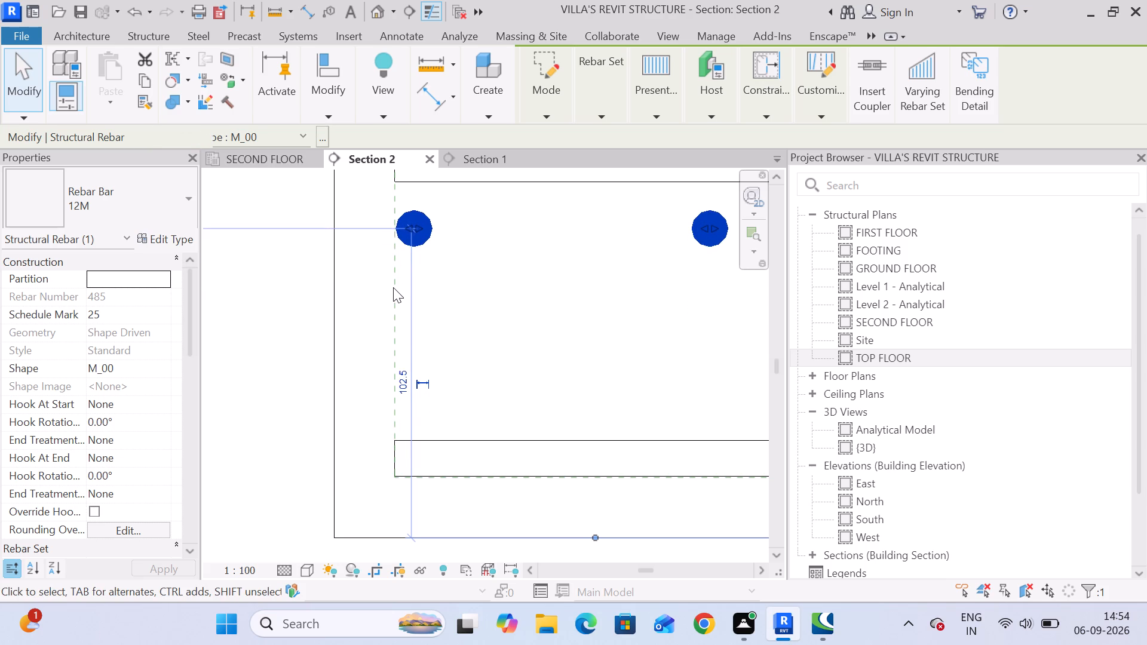
key(Up)
key(Up)
key(Up)
key(Up)
key(Up)
key(Up)
key(Up)
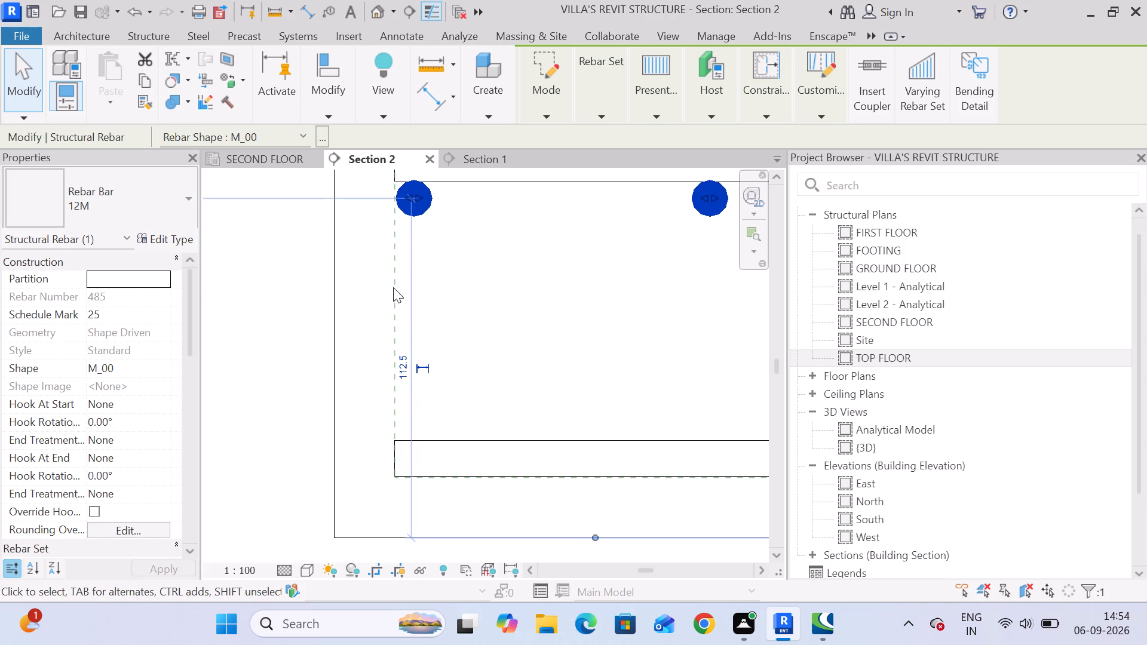
scroll(353, 292, up, 1)
middle_drag(438, 184, 470, 385)
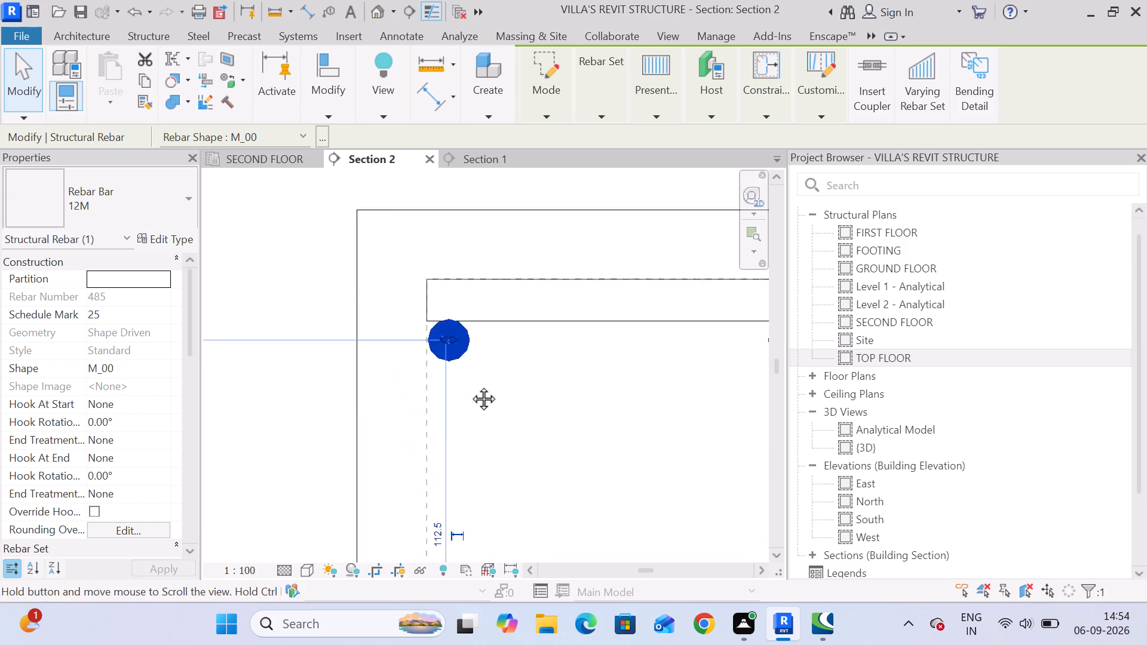
middle_drag(470, 385, 470, 411)
scroll(470, 382, up, 4)
scroll(435, 459, up, 3)
middle_drag(457, 466, 458, 392)
key(Down)
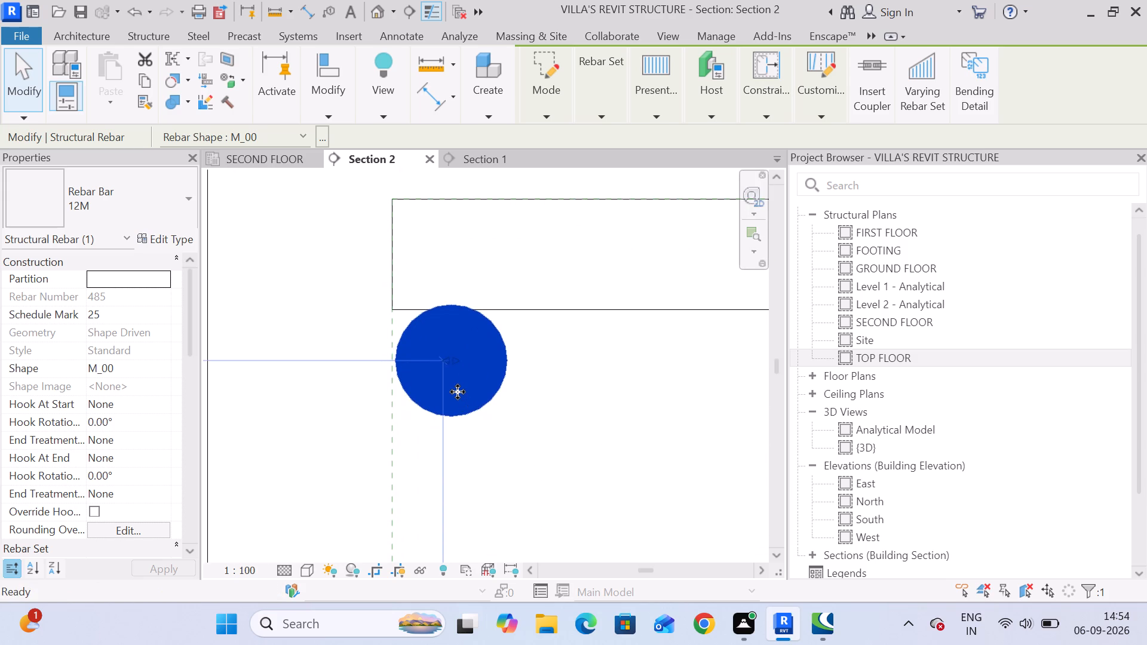
Stretch the straight bar set along the bent bar's top leg until its last bar reaches the start of the bend.
scroll(467, 400, down, 14)
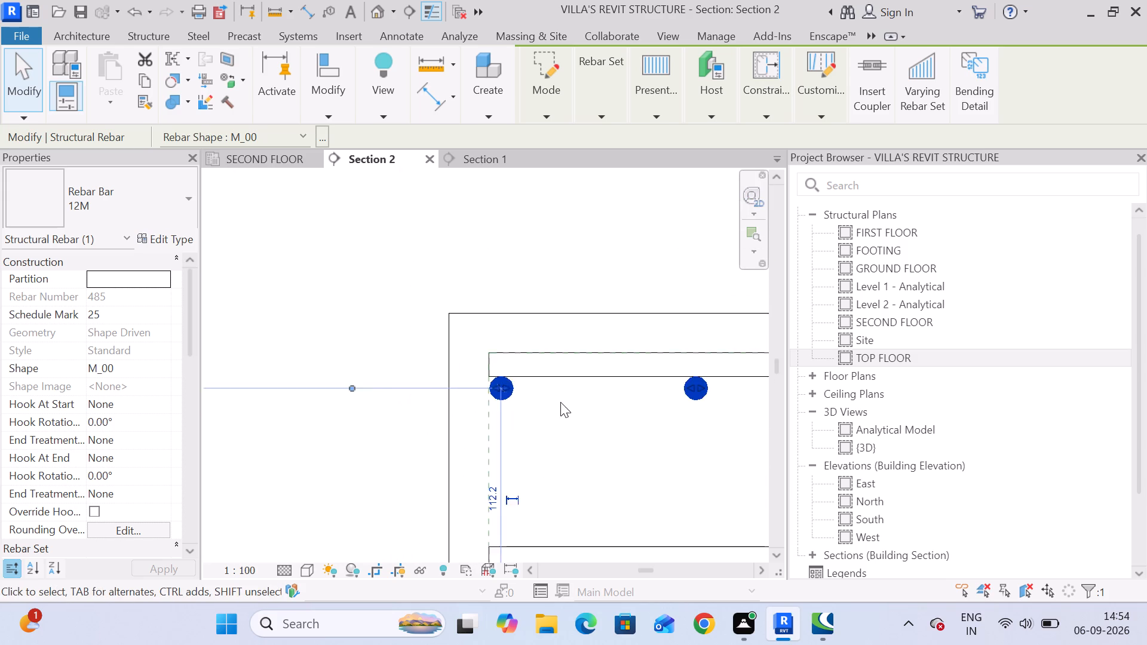
scroll(560, 402, down, 2)
middle_drag(570, 401, 367, 303)
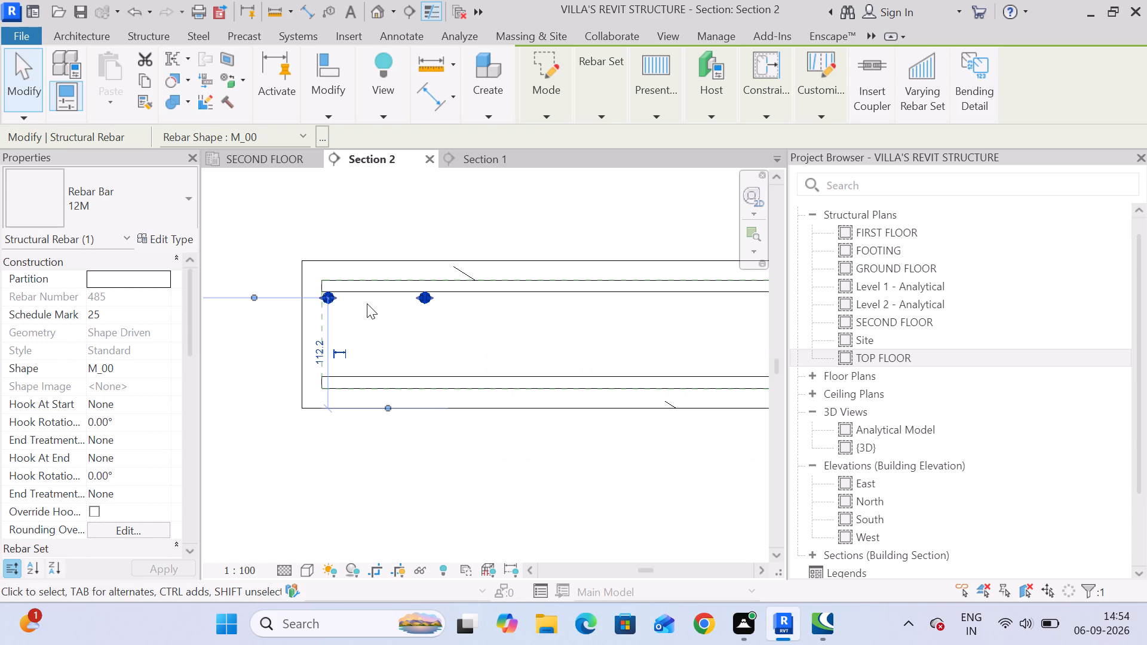
scroll(562, 452, down, 4)
middle_drag(553, 452, 437, 413)
scroll(437, 413, down, 2)
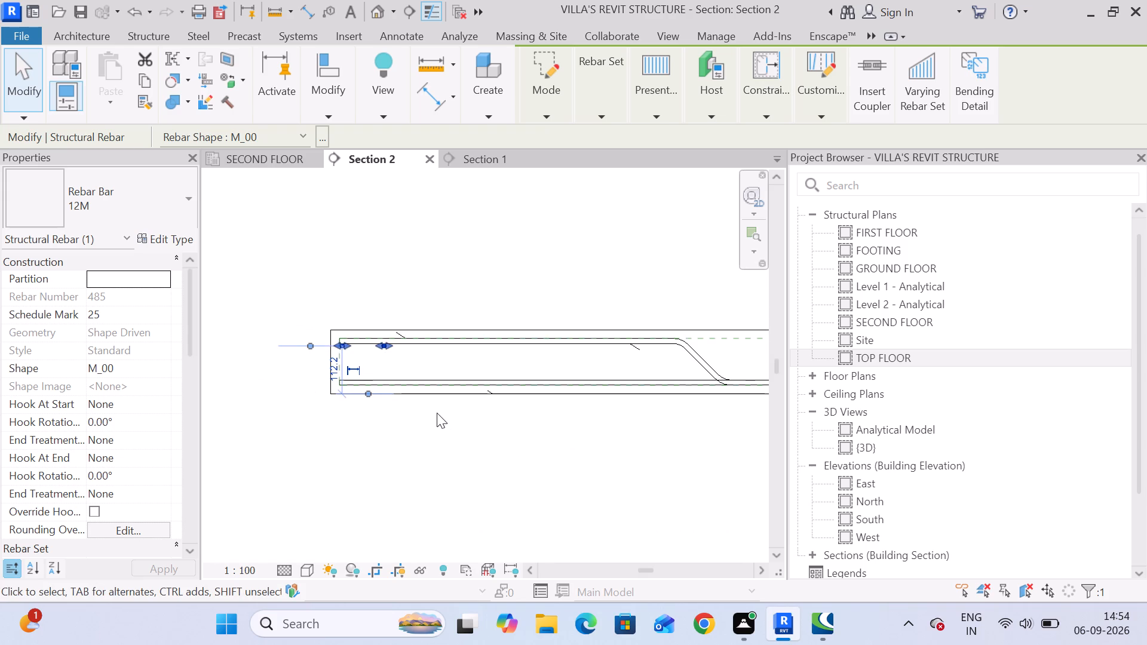
middle_drag(560, 441, 452, 415)
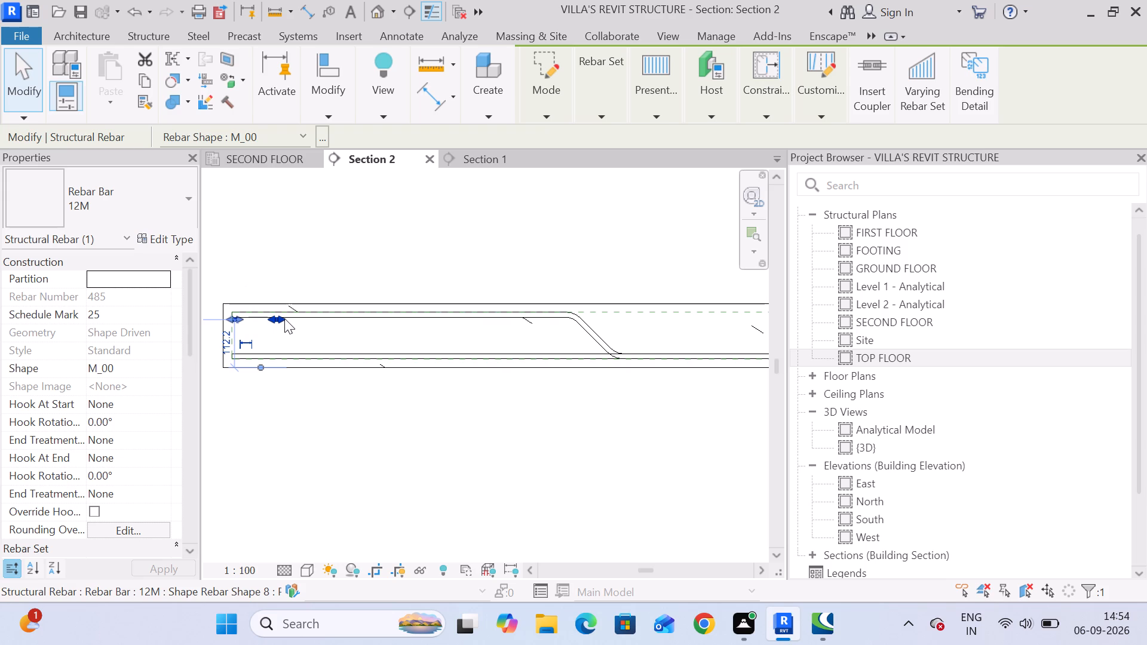
drag(278, 318, 364, 324)
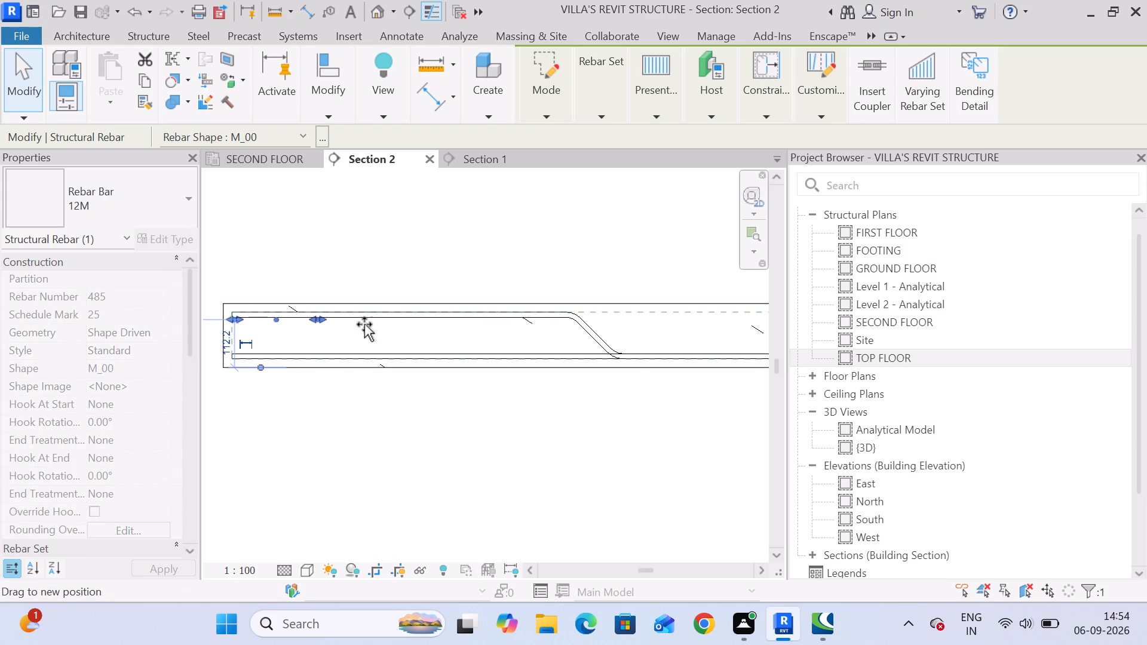
drag(364, 324, 569, 335)
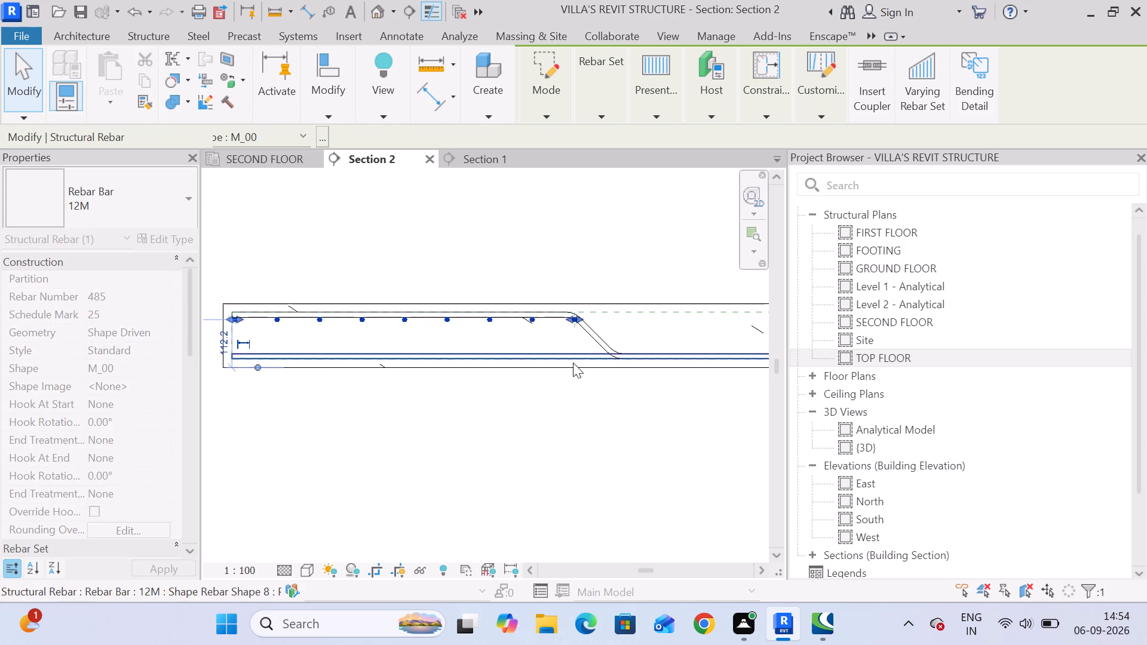
Mirror a copy of the straight bar set about a vertical axis drawn midway between the two bends, beneath the opposite top leg.
scroll(603, 384, down, 4)
middle_drag(630, 391, 330, 356)
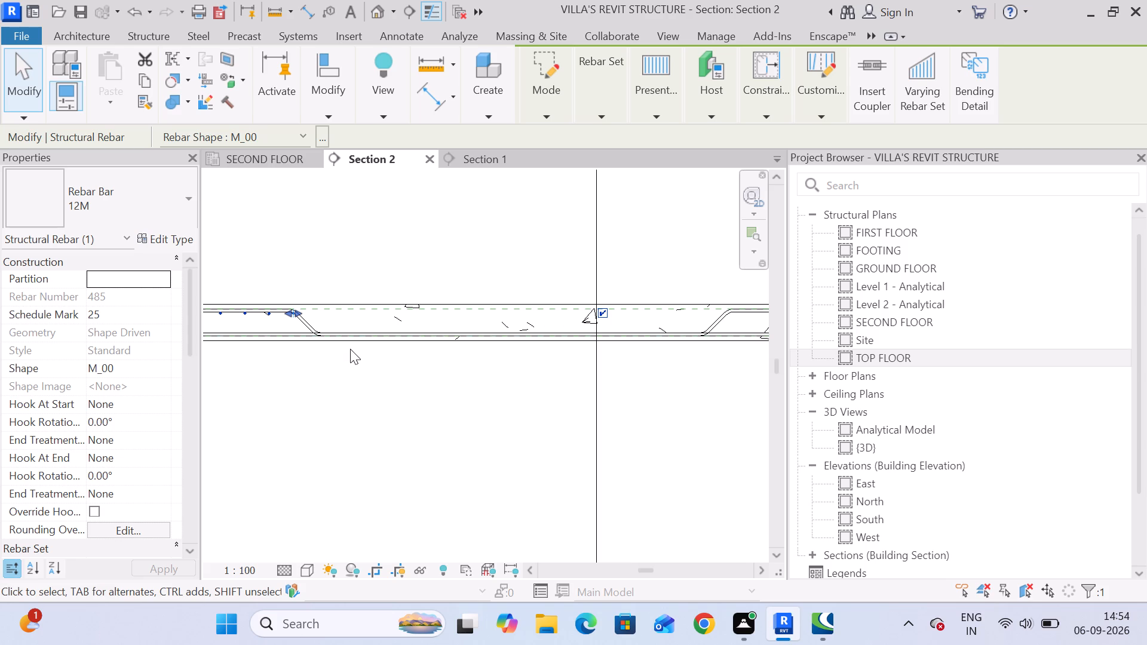
scroll(358, 345, down, 2)
middle_drag(589, 360, 578, 351)
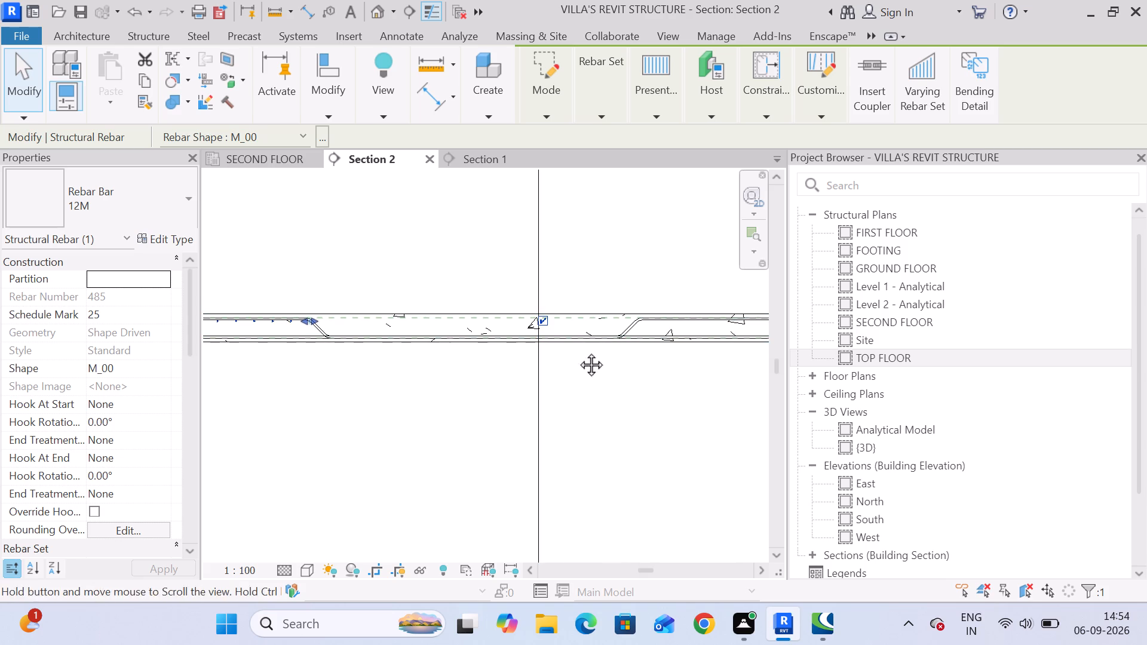
middle_drag(578, 351, 517, 319)
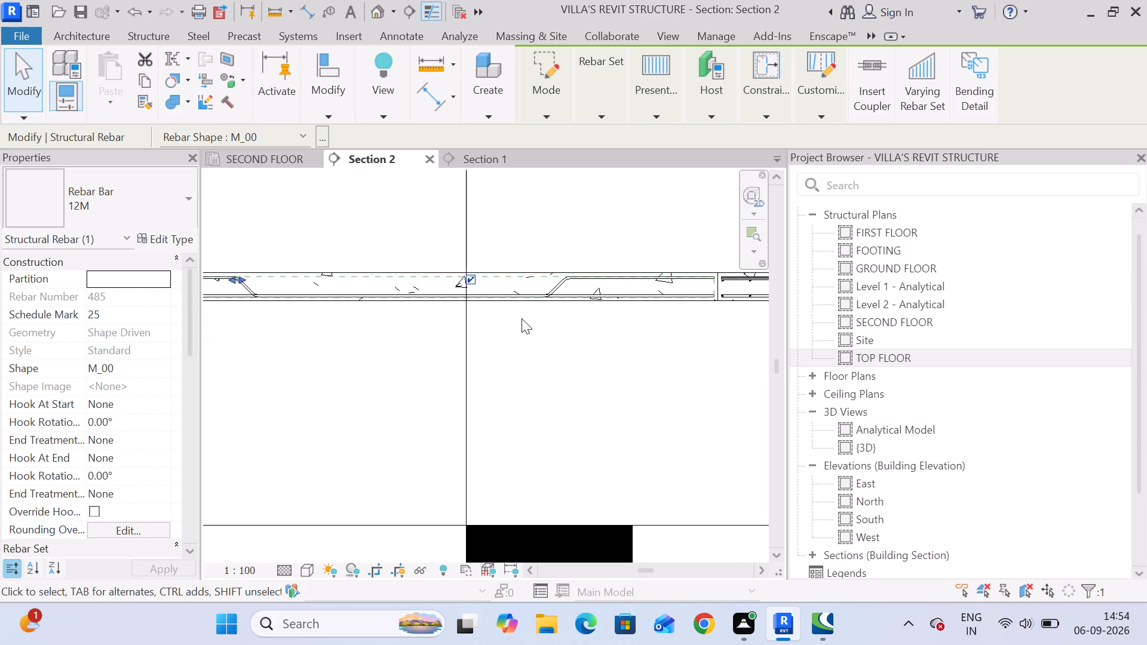
scroll(522, 318, down, 2)
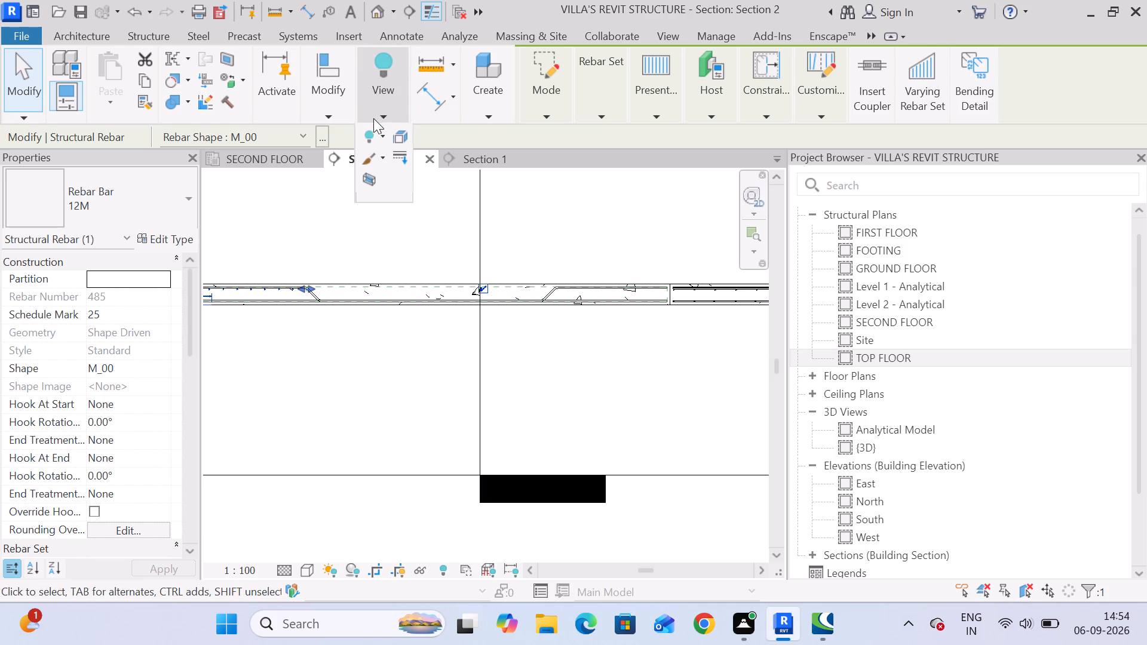
click(322, 119)
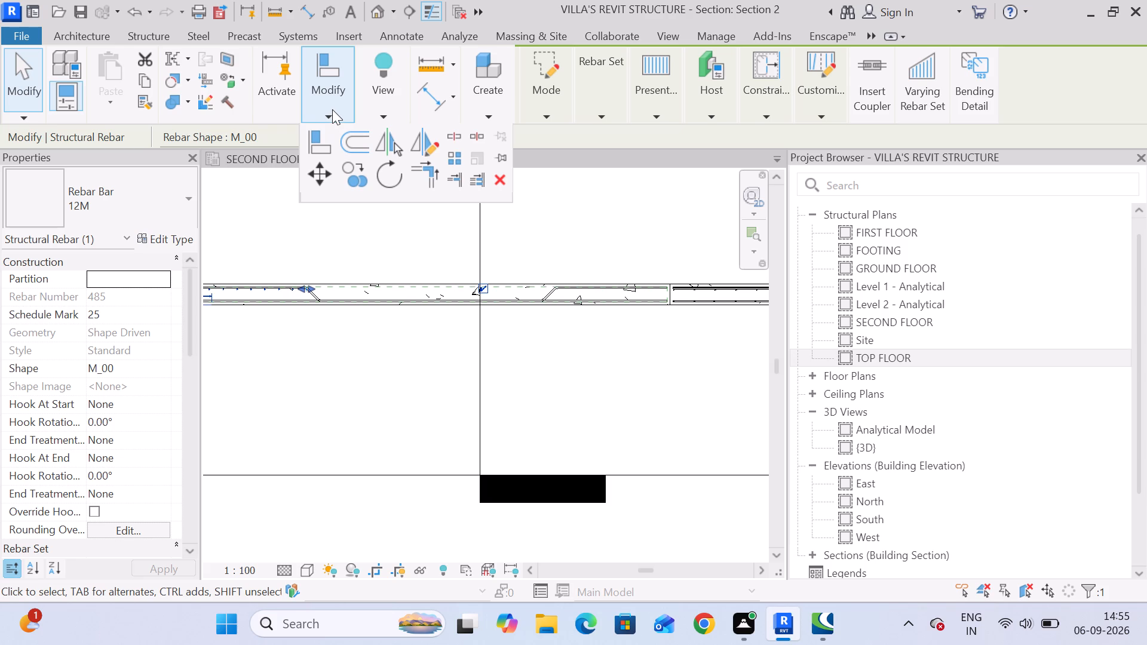
click(420, 143)
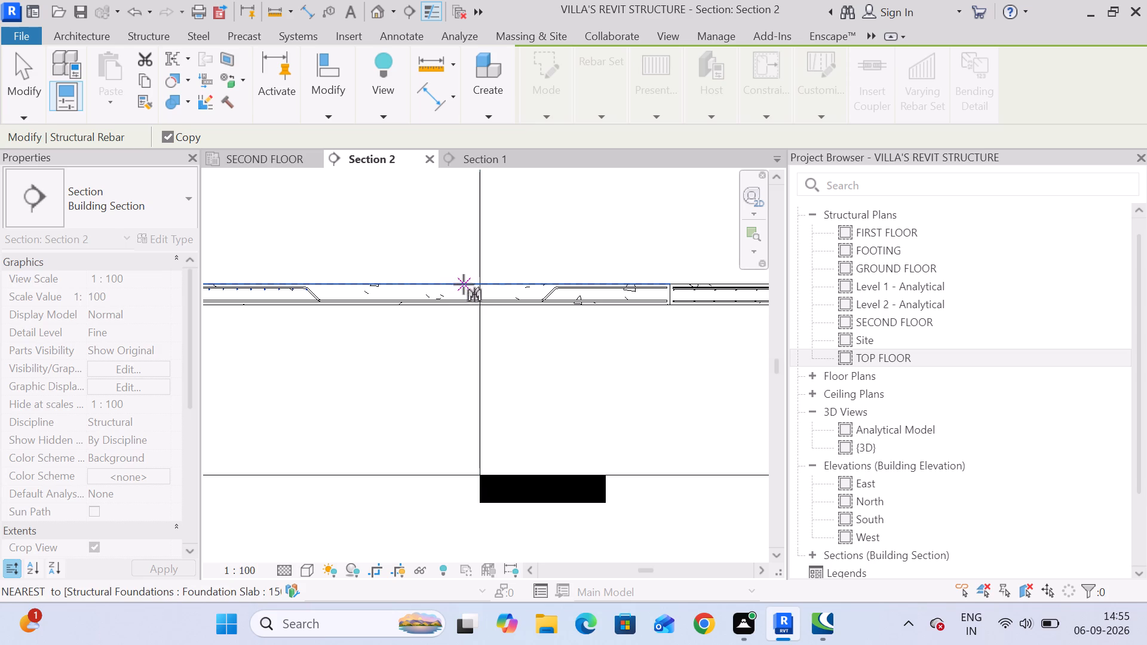
click(430, 288)
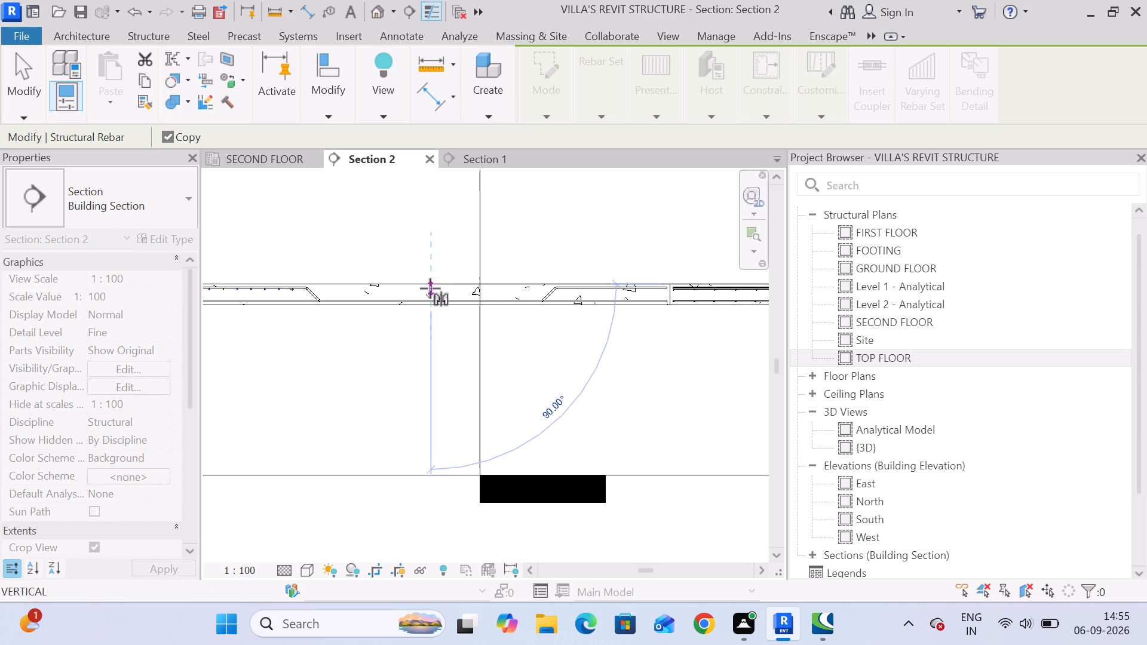
click(429, 398)
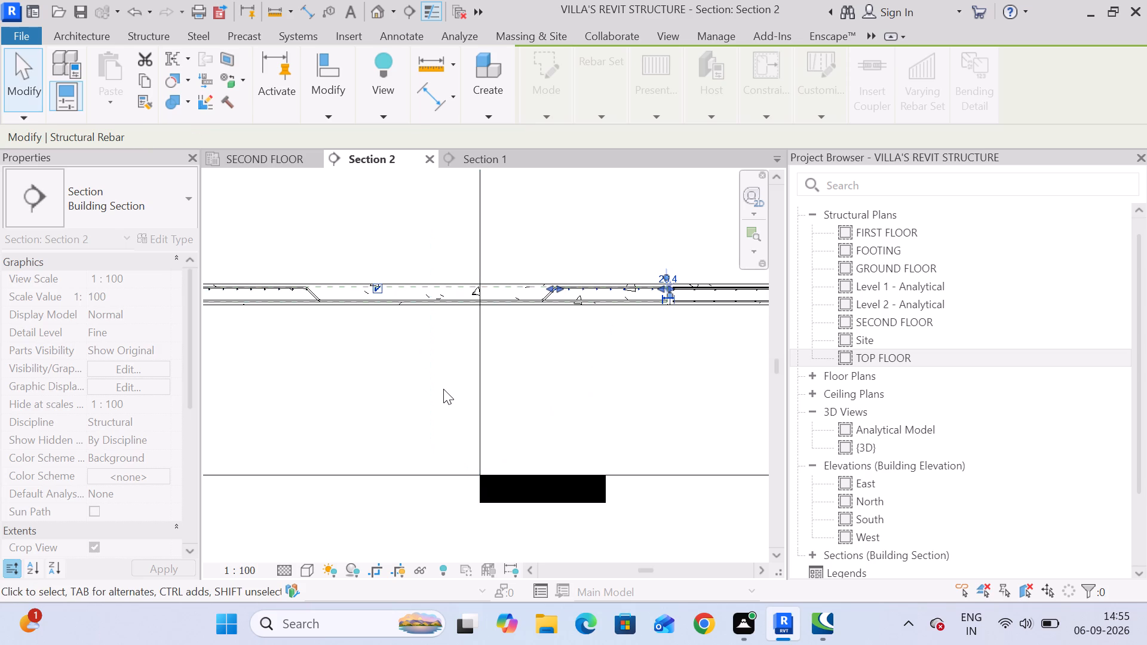
click(29, 73)
In Section 1, pull the start of the bent bar set whose bend was picked in Section 2 inward, midway between the other set's first two bars.
scroll(558, 302, up, 4)
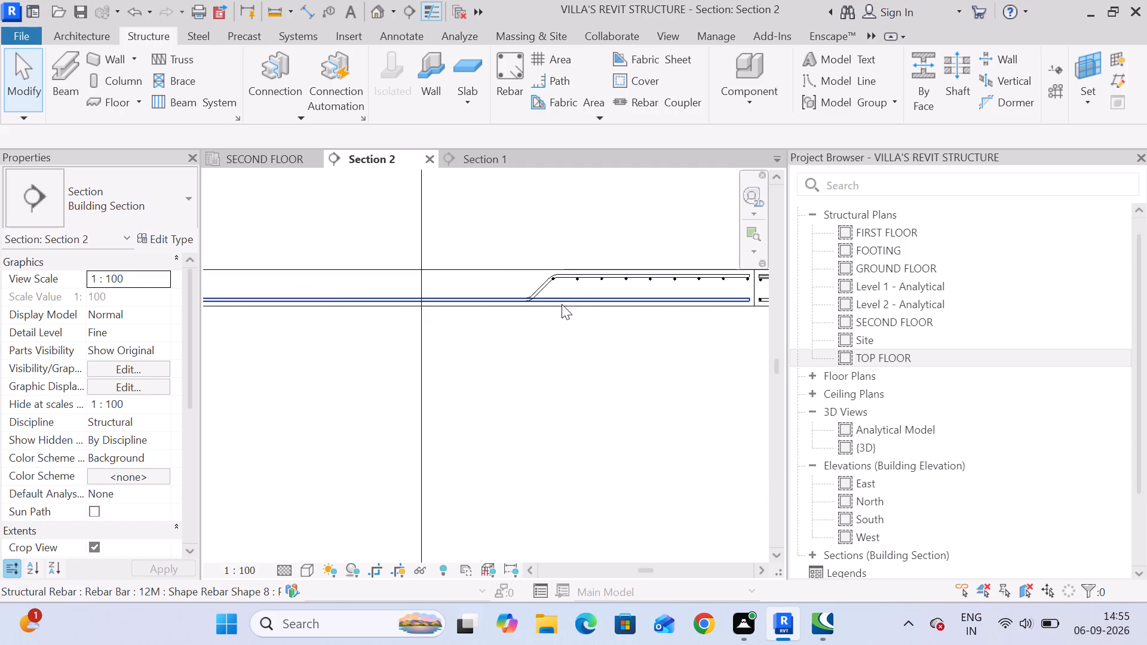
scroll(686, 282, down, 4)
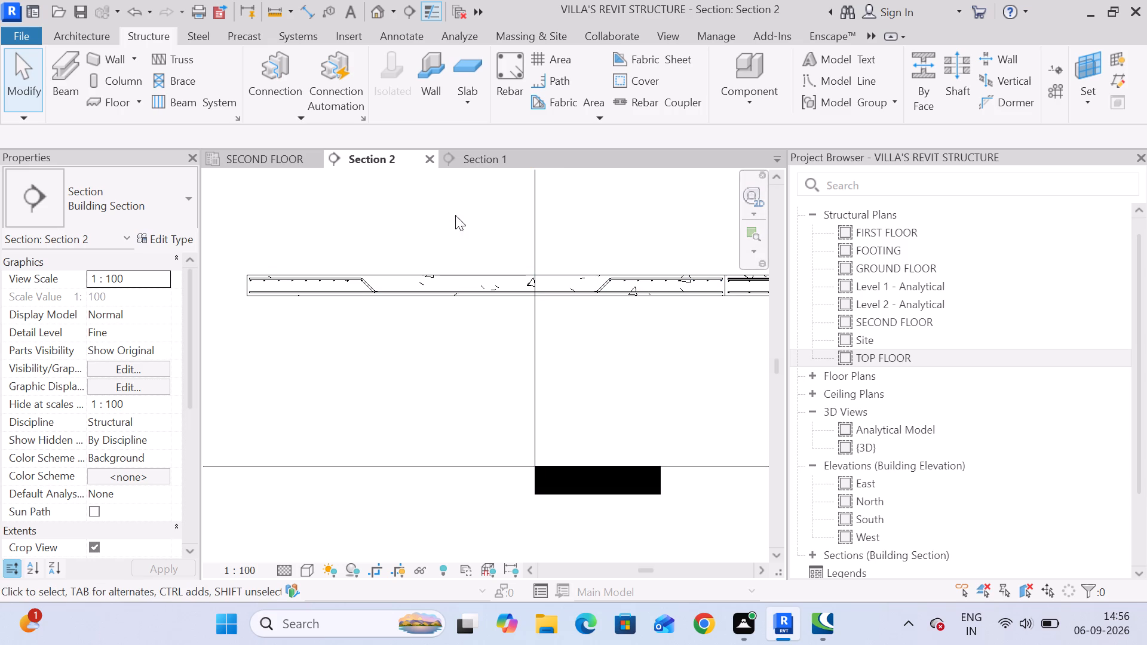
click(606, 290)
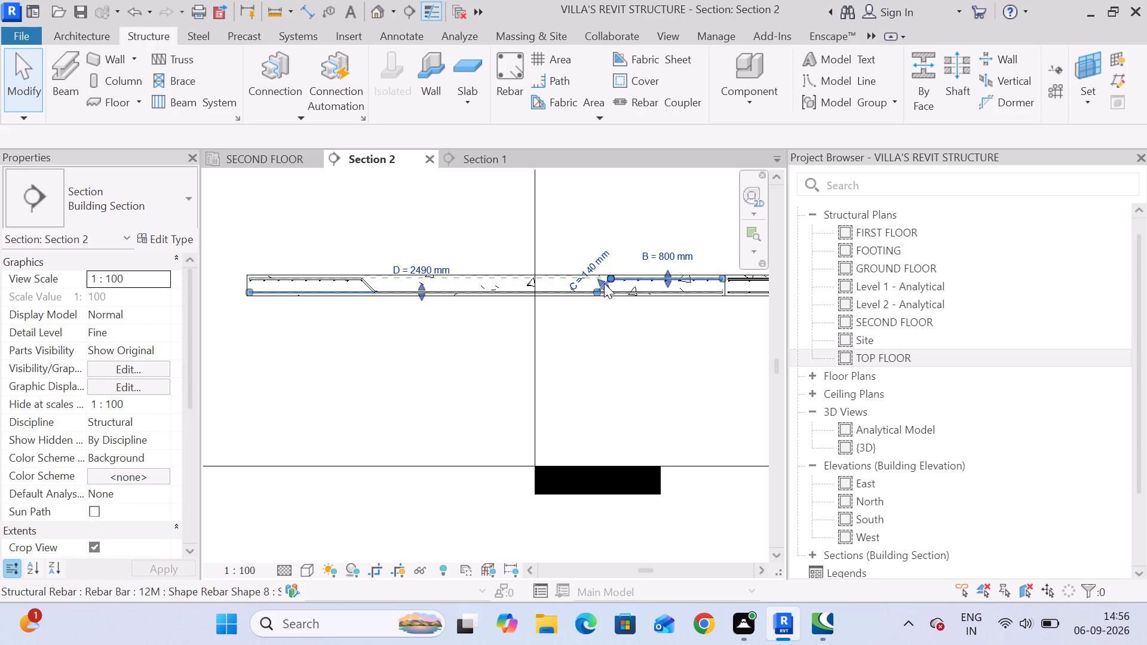
click(479, 146)
click(480, 161)
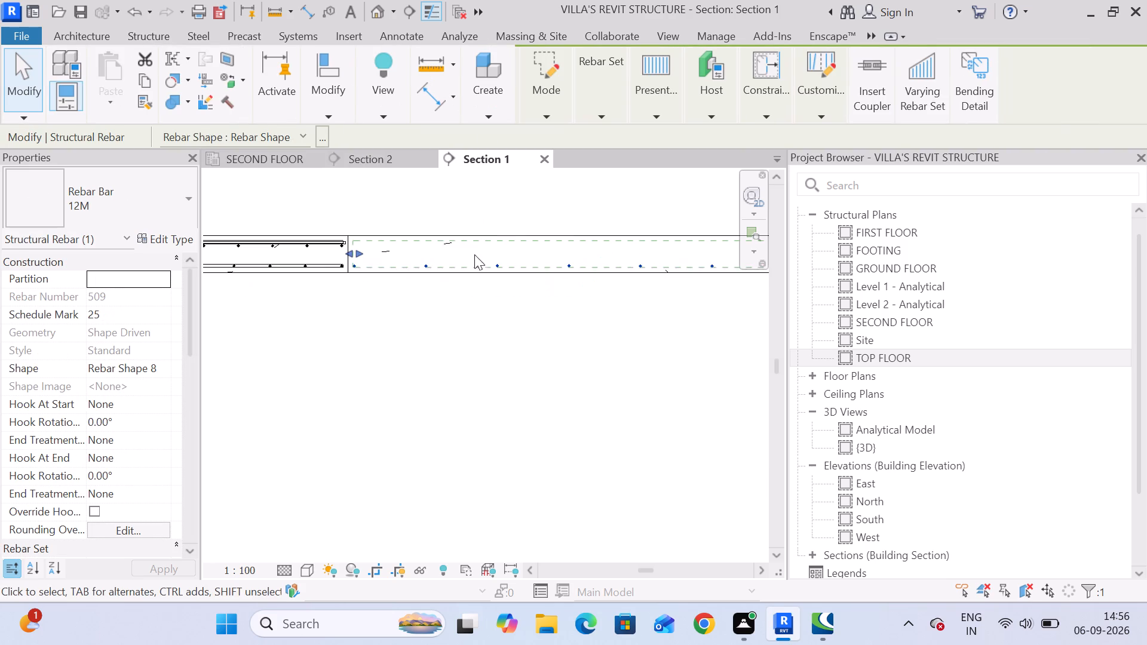
scroll(474, 301, down, 3)
middle_drag(477, 304, 318, 269)
scroll(324, 266, down, 3)
middle_drag(500, 277, 355, 281)
scroll(610, 260, up, 2)
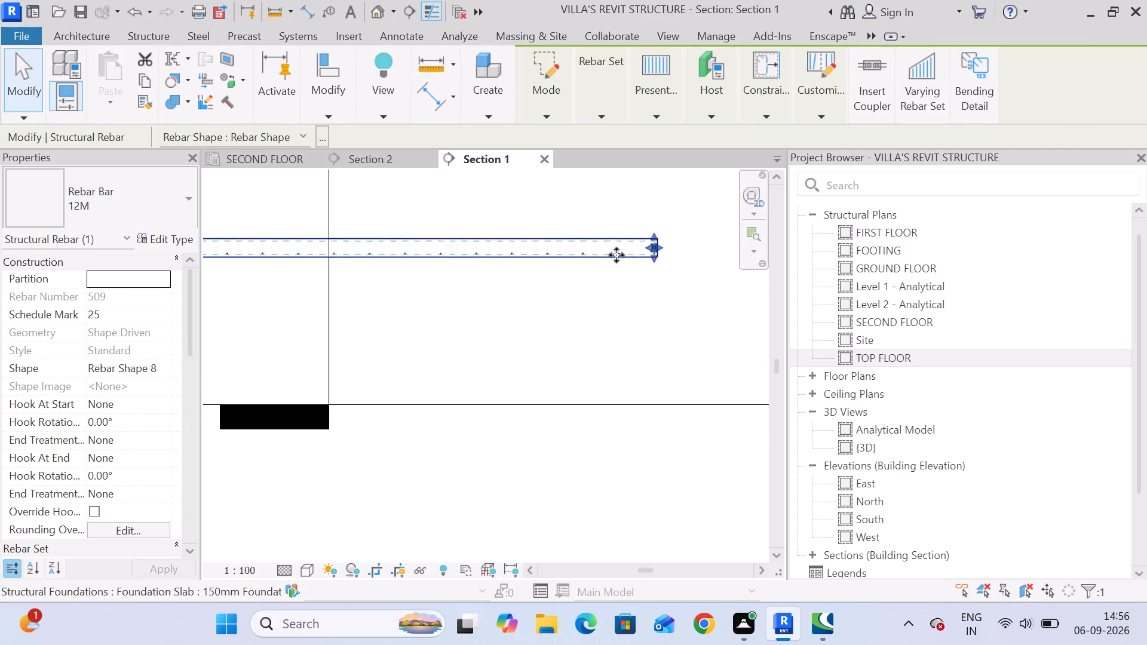
scroll(617, 255, up, 7)
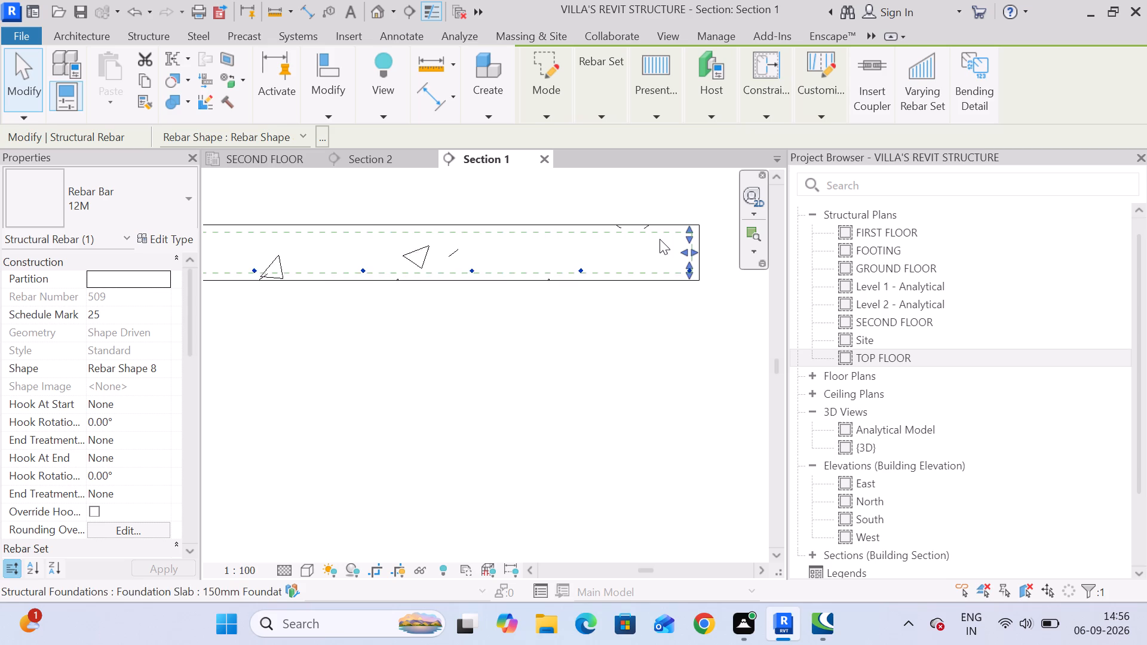
scroll(660, 239, down, 13)
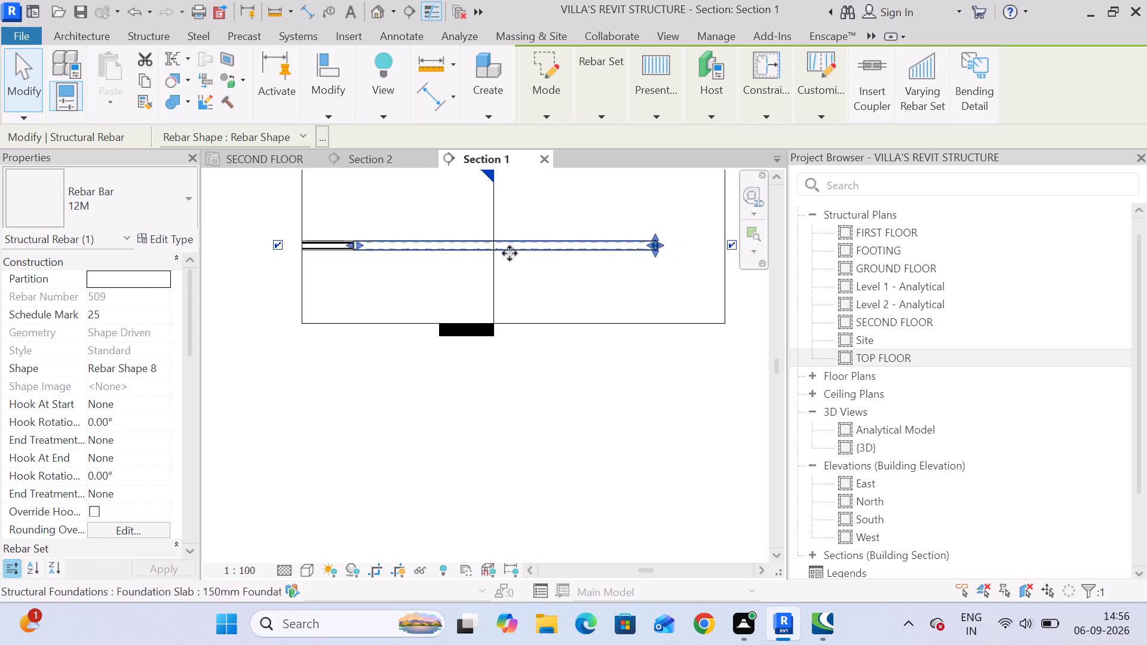
scroll(424, 247, up, 3)
scroll(335, 251, up, 11)
middle_drag(335, 248, 353, 263)
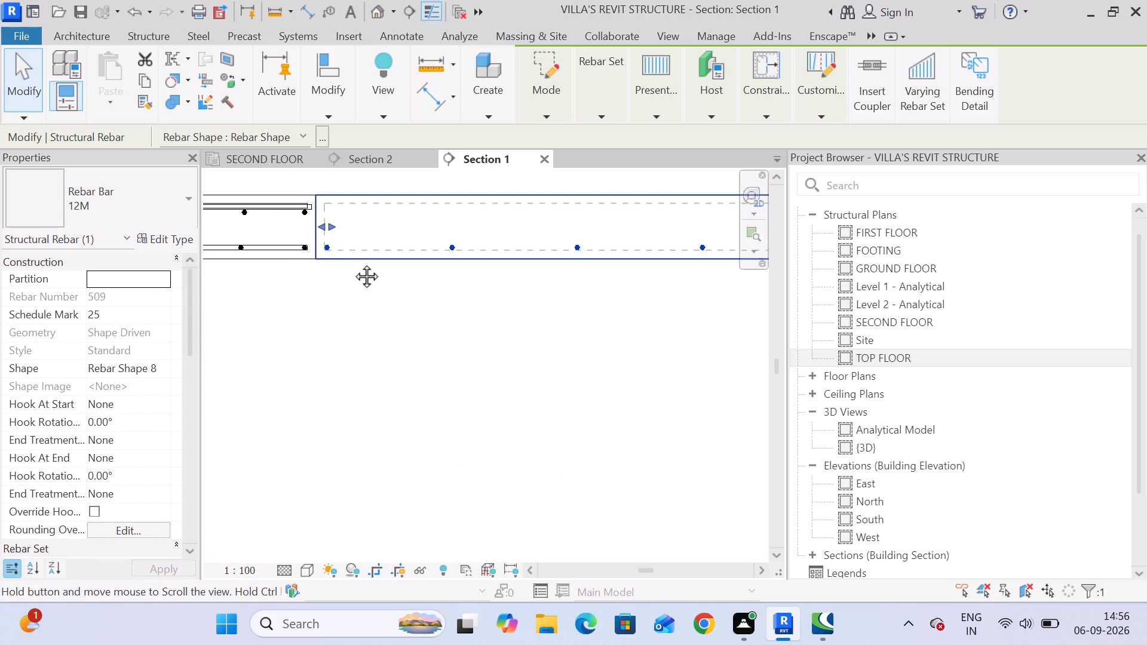
middle_drag(353, 263, 418, 314)
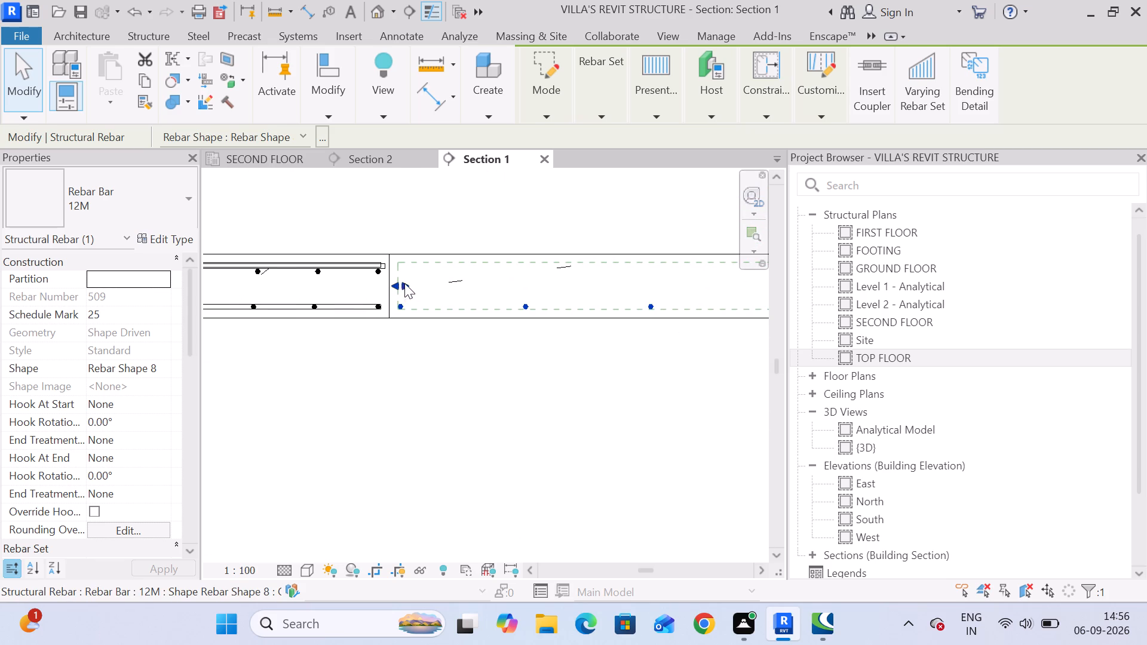
scroll(479, 266, down, 2)
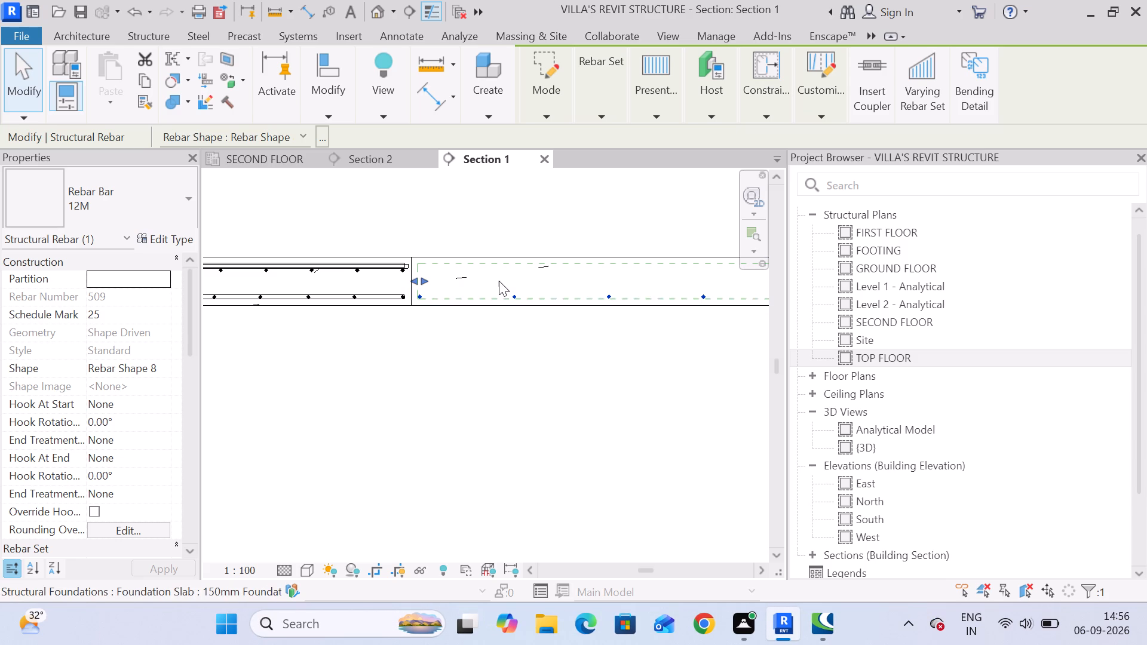
drag(425, 278, 465, 275)
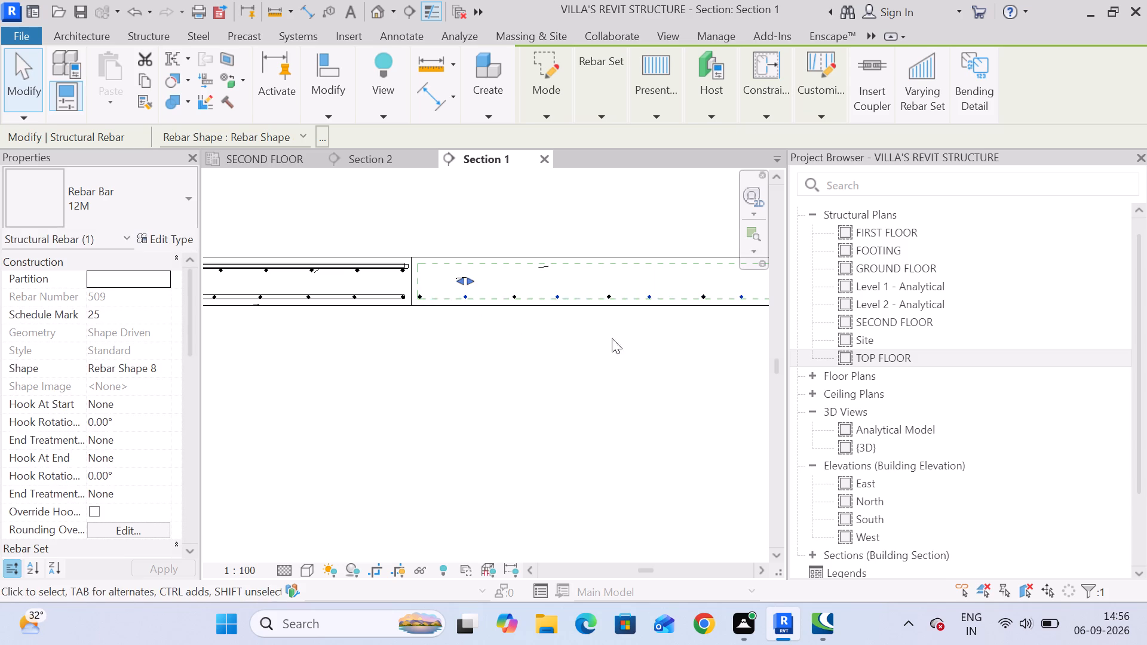
Pull the bent bar set's far end inward from the slab edge, to about midway between the other set's last two bars.
middle_drag(627, 339, 131, 339)
middle_drag(478, 331, 170, 331)
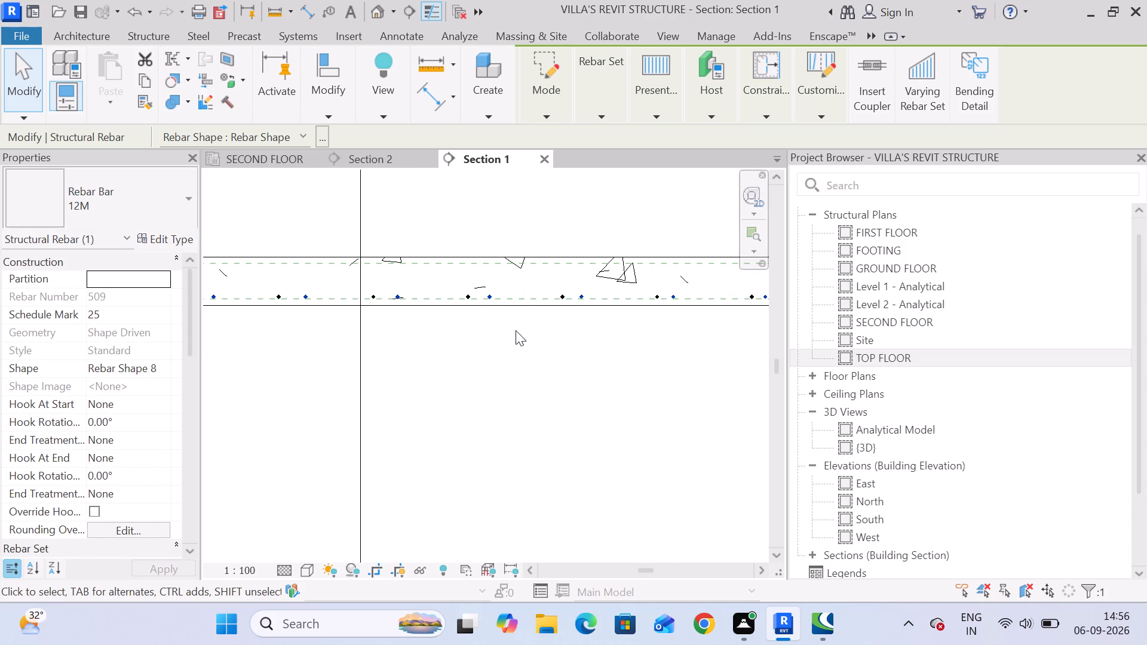
scroll(528, 354, down, 2)
middle_drag(528, 354, 312, 354)
middle_drag(565, 354, 467, 354)
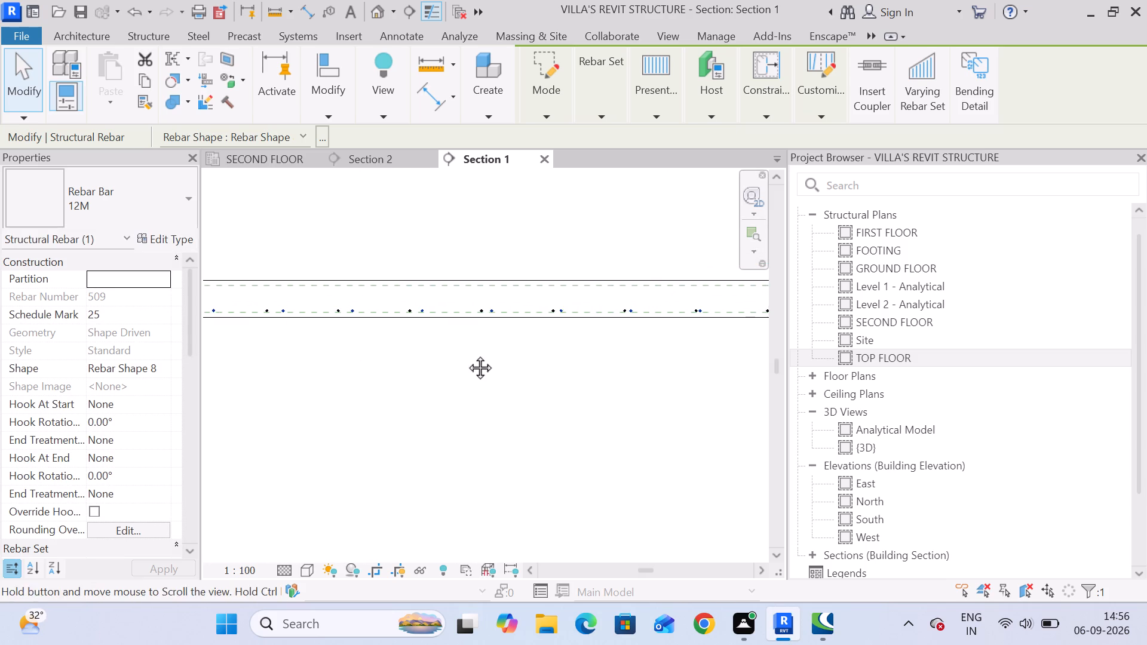
middle_drag(467, 354, 289, 354)
scroll(552, 311, up, 4)
drag(566, 294, 526, 297)
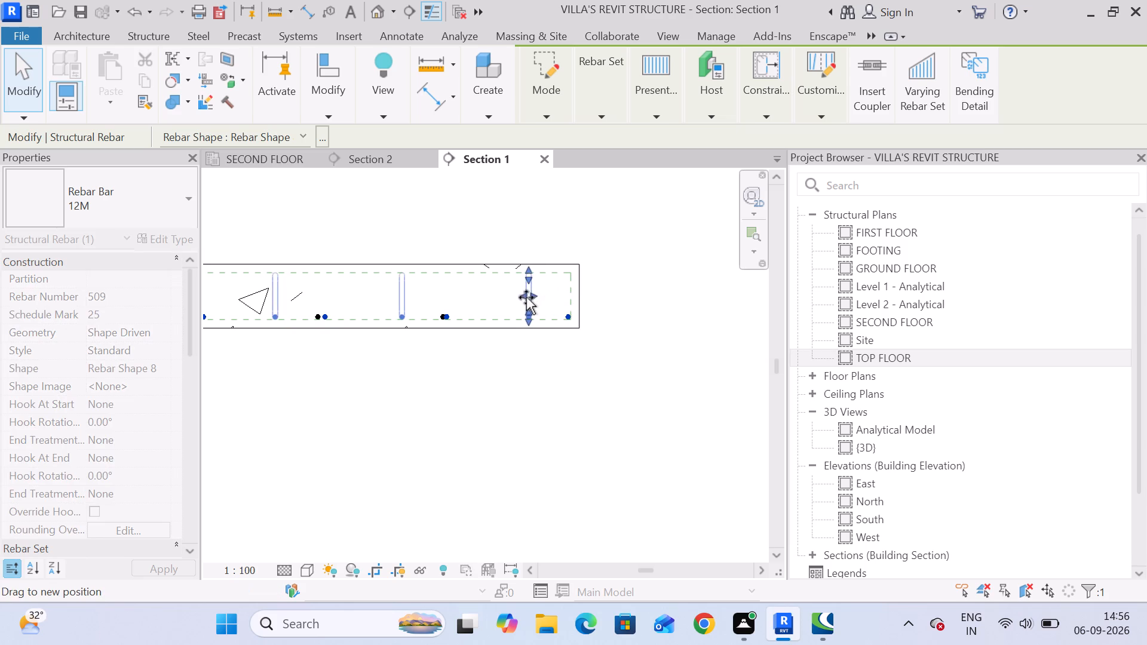
drag(526, 297, 516, 297)
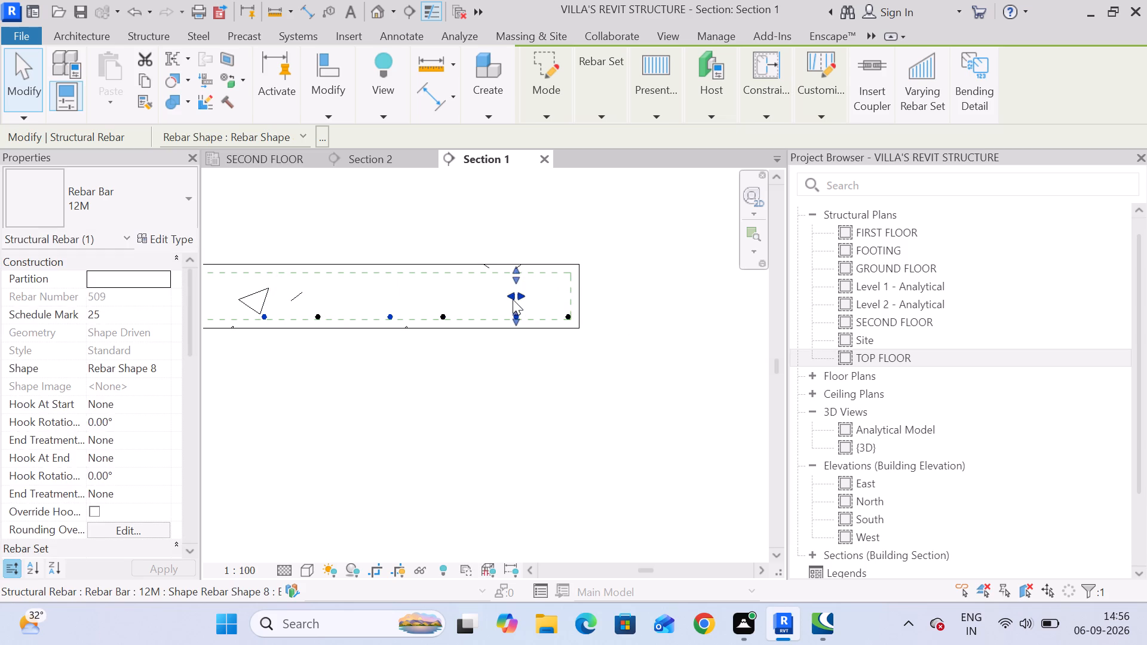
click(512, 296)
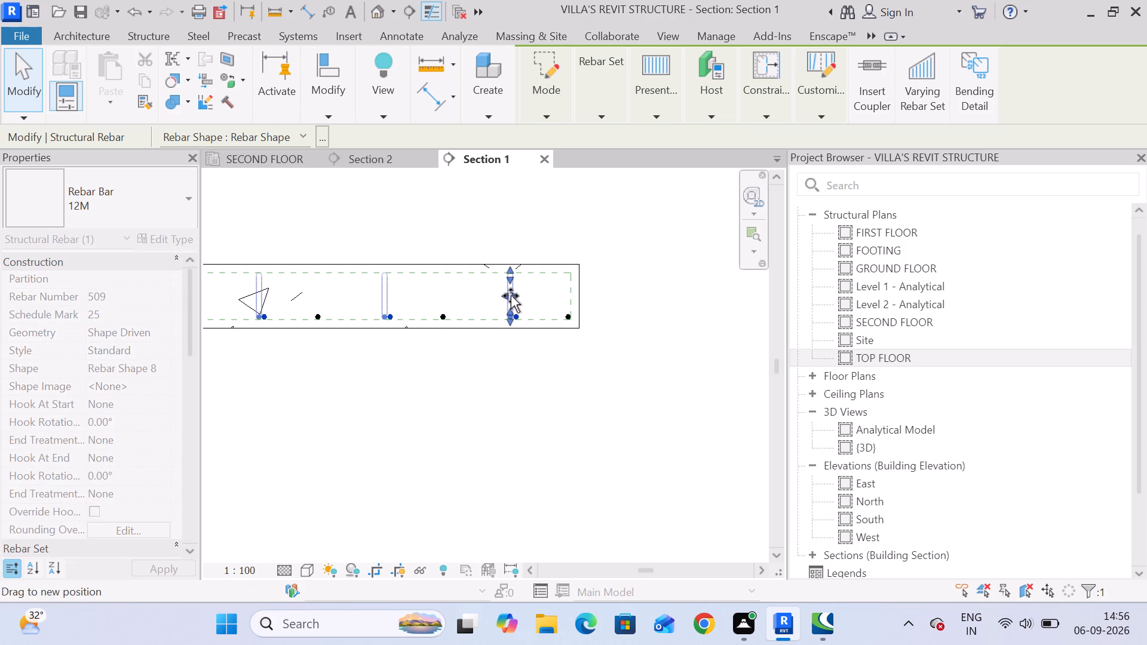
scroll(492, 358, down, 5)
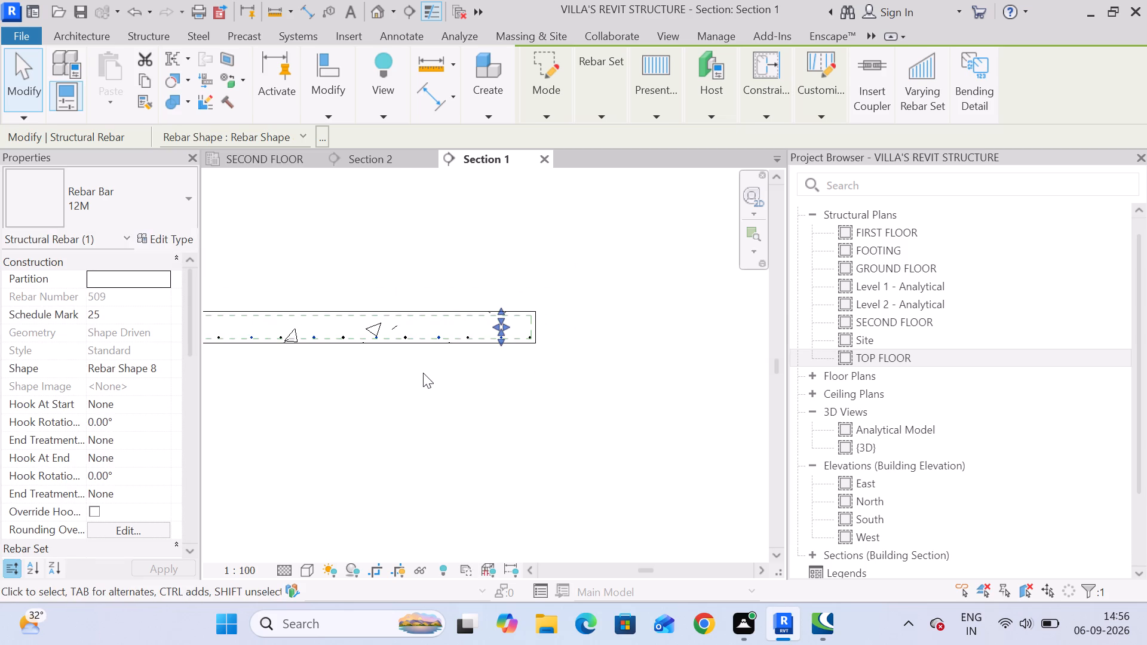
scroll(423, 373, down, 9)
middle_drag(388, 387, 568, 348)
click(537, 346)
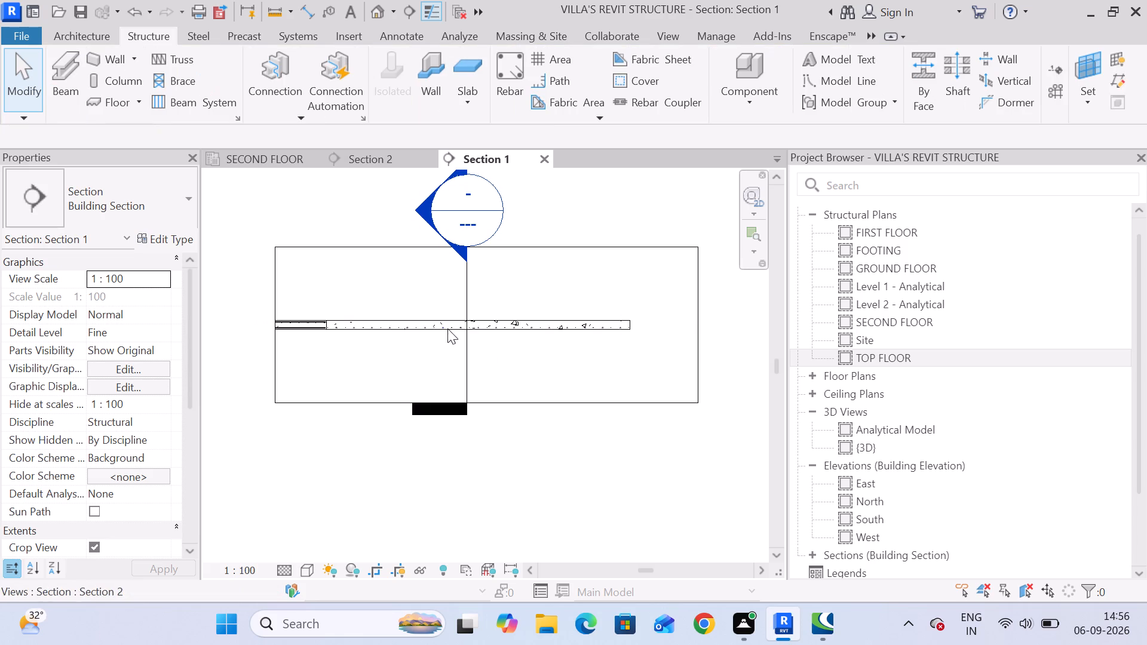
In Section 2, place a straight M_00 12M bar set, perpendicular to the view, along the bent bars' bottom legs at 150 mm maximum spacing.
scroll(447, 328, up, 5)
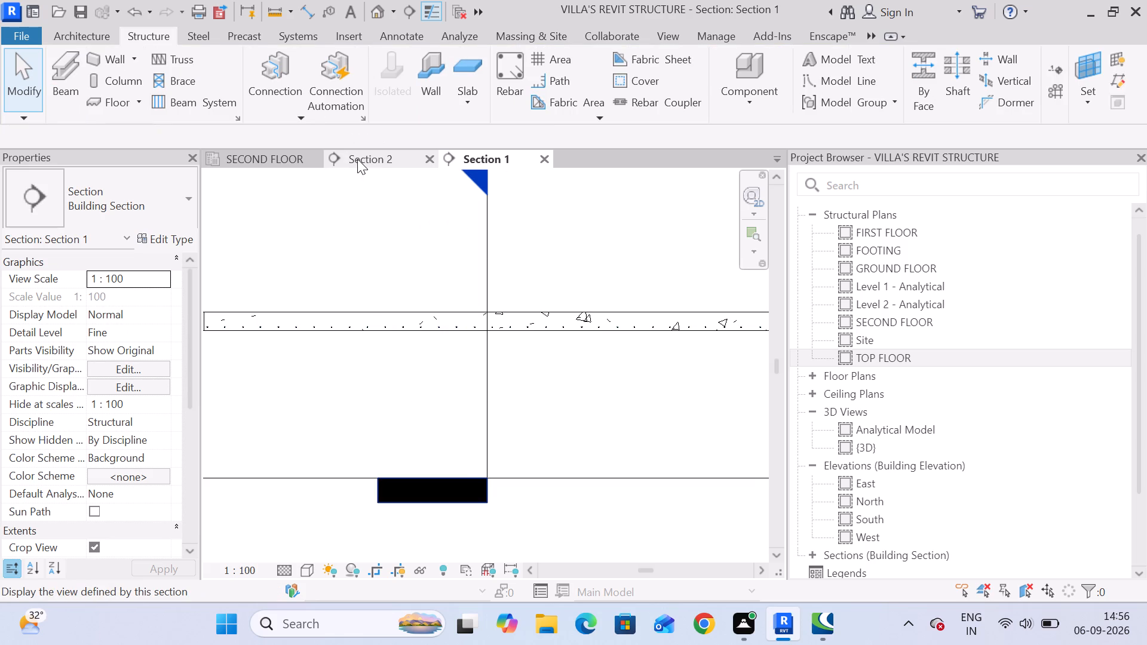
click(365, 159)
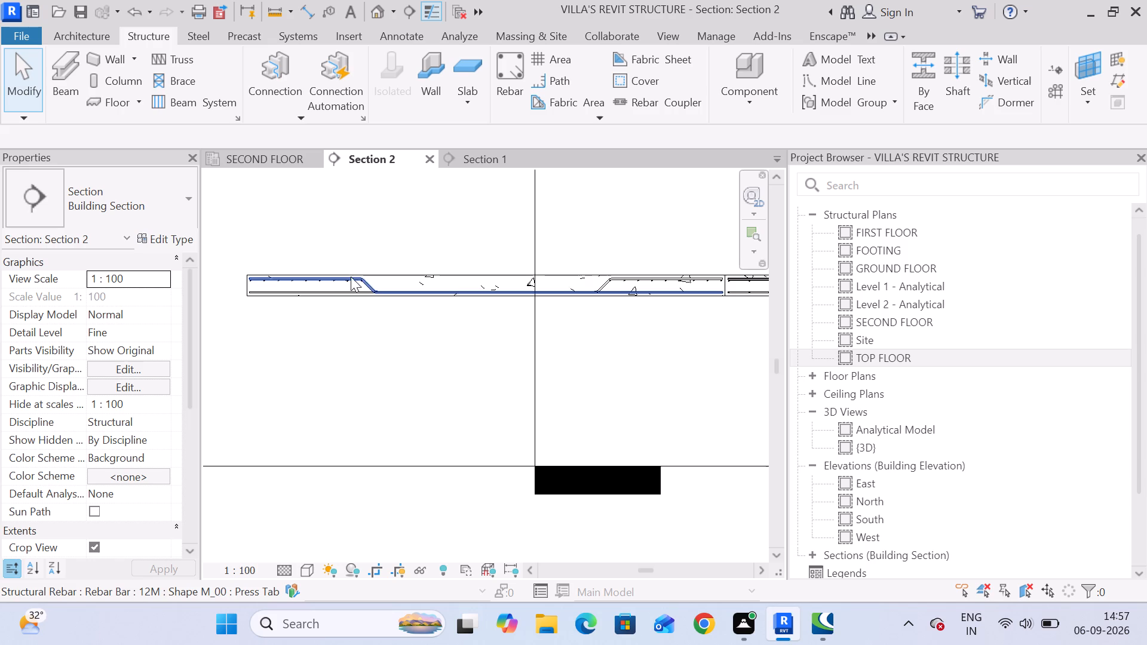
scroll(359, 291, up, 9)
scroll(387, 291, down, 5)
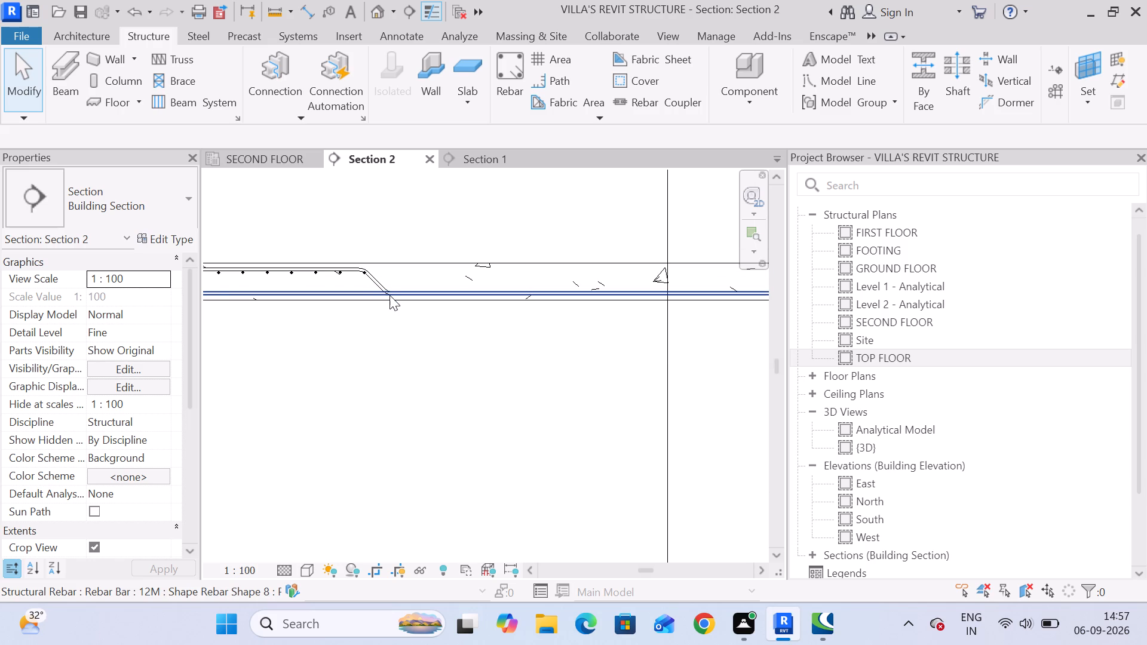
scroll(390, 295, down, 2)
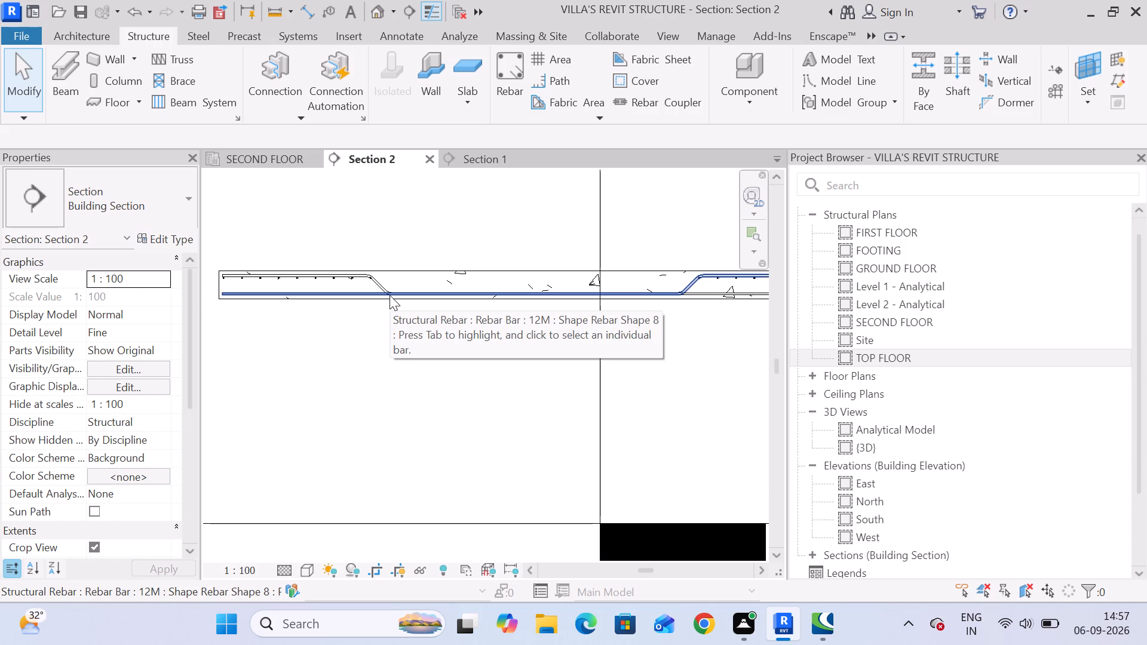
scroll(390, 295, down, 2)
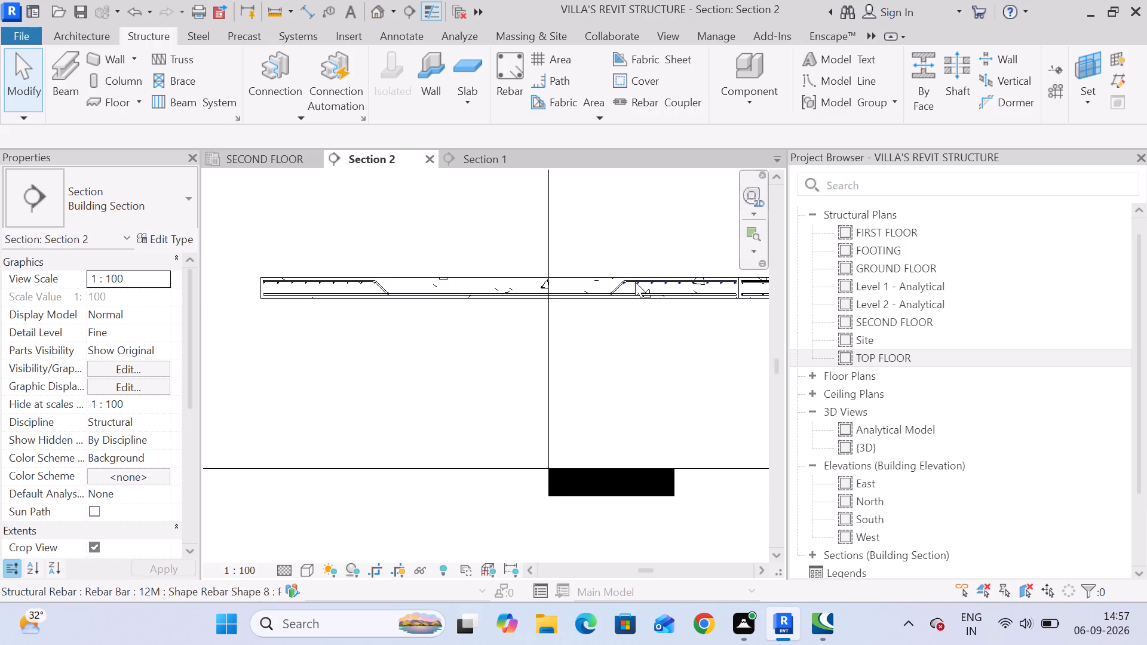
middle_drag(355, 305, 418, 301)
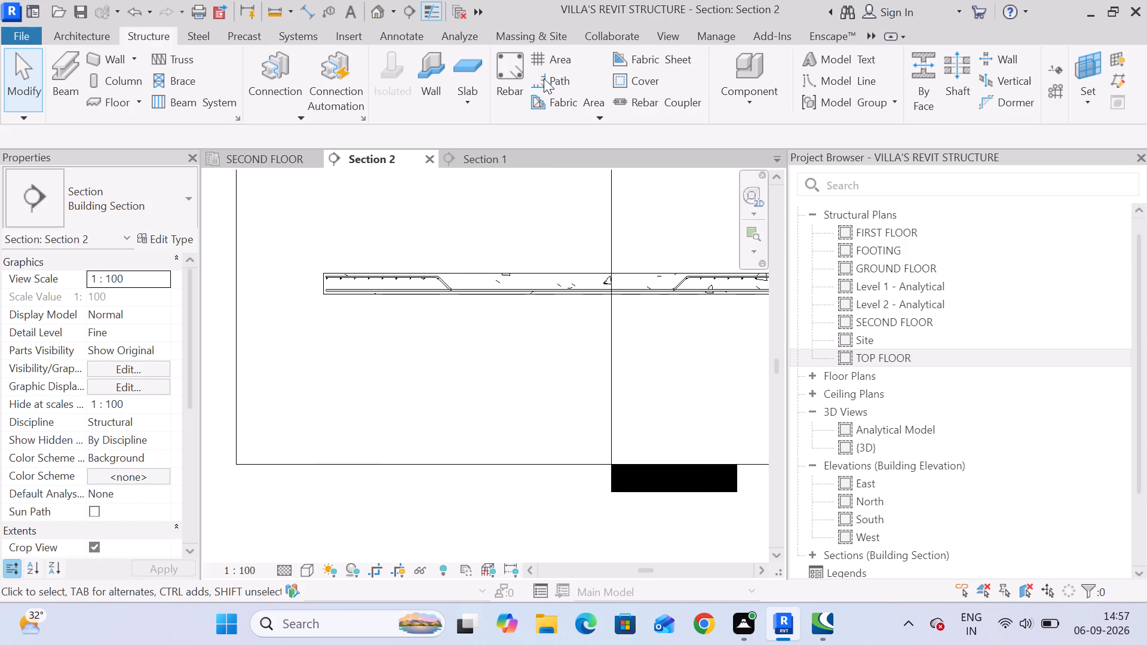
click(514, 63)
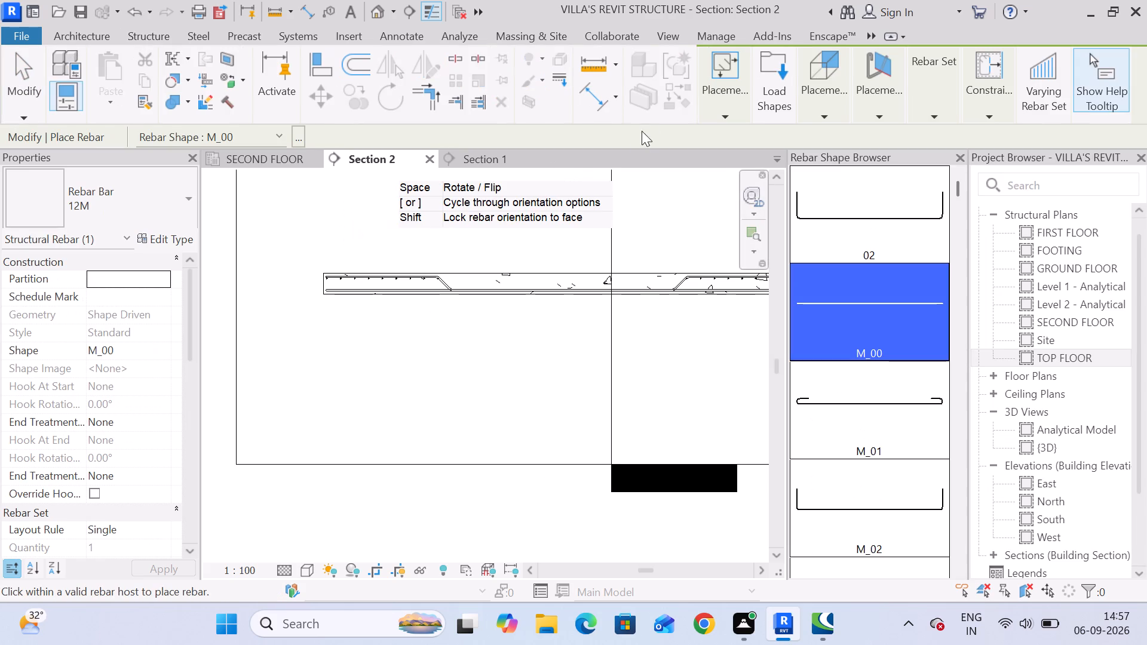
click(817, 110)
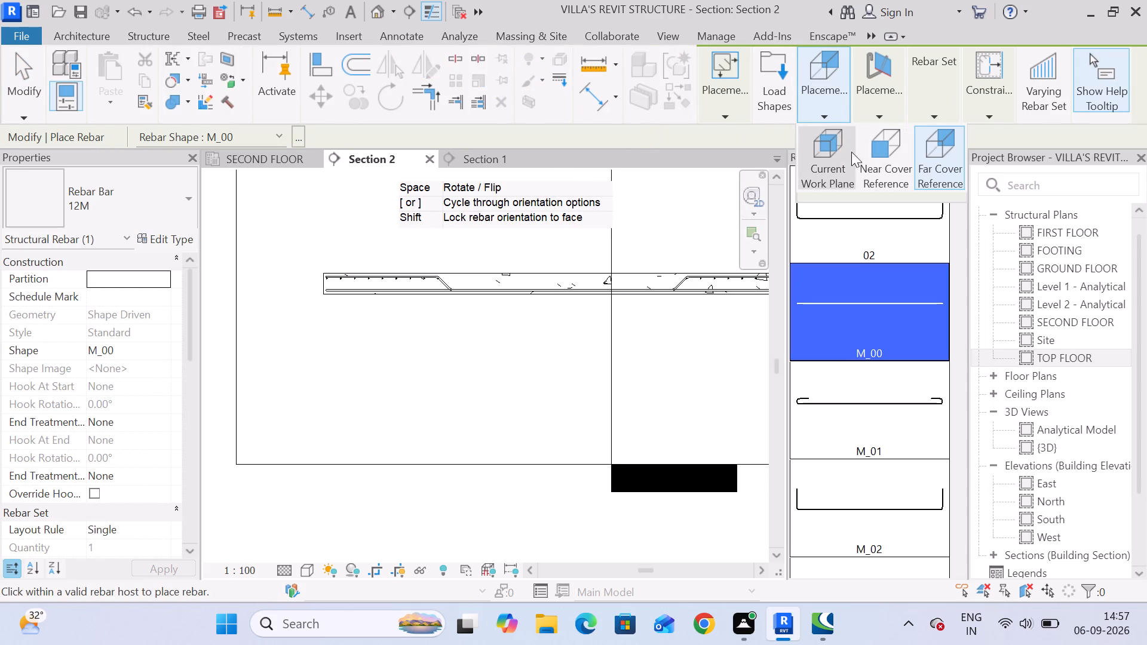
click(839, 155)
click(936, 173)
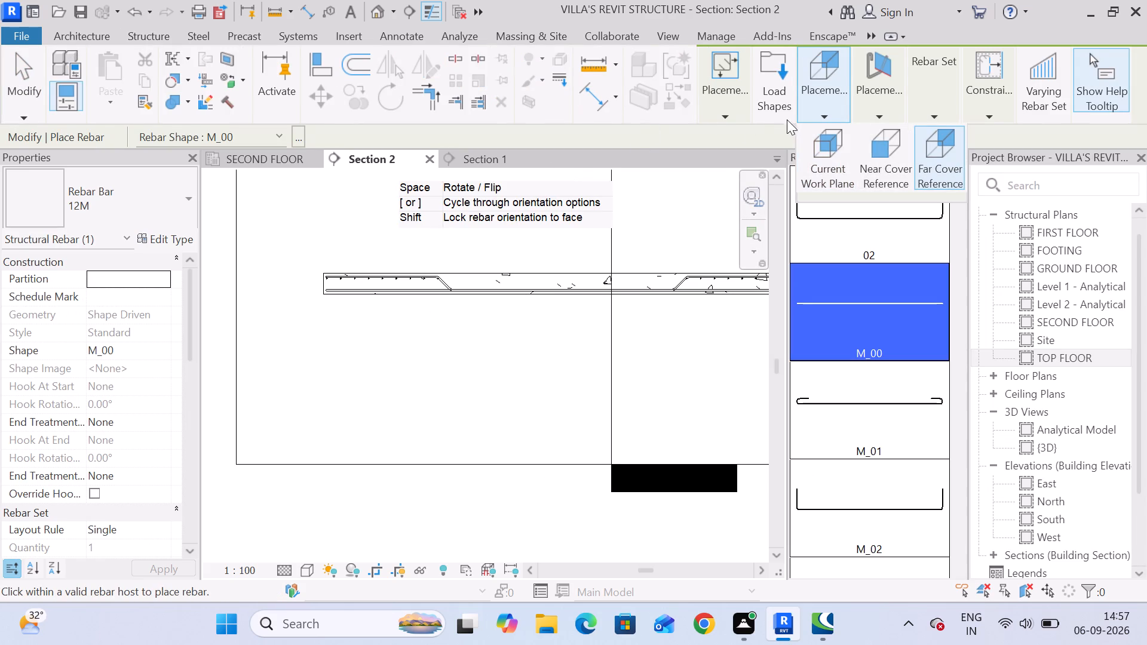
click(722, 113)
click(726, 117)
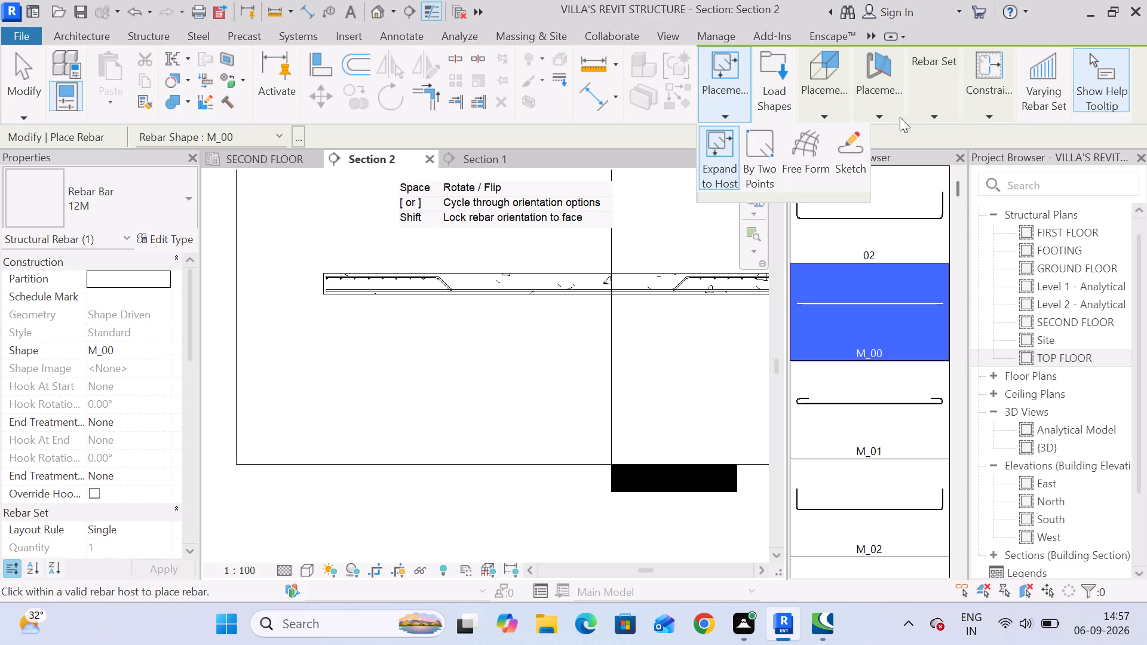
drag(913, 114, 920, 114)
click(985, 140)
click(1005, 197)
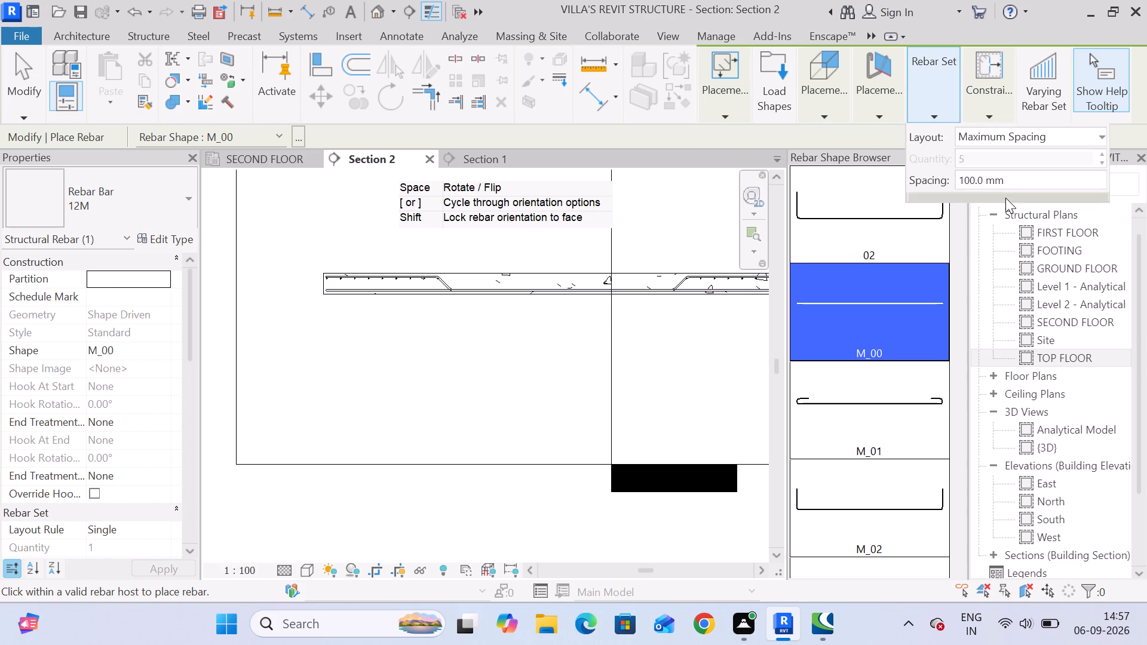
drag(1015, 179, 935, 188)
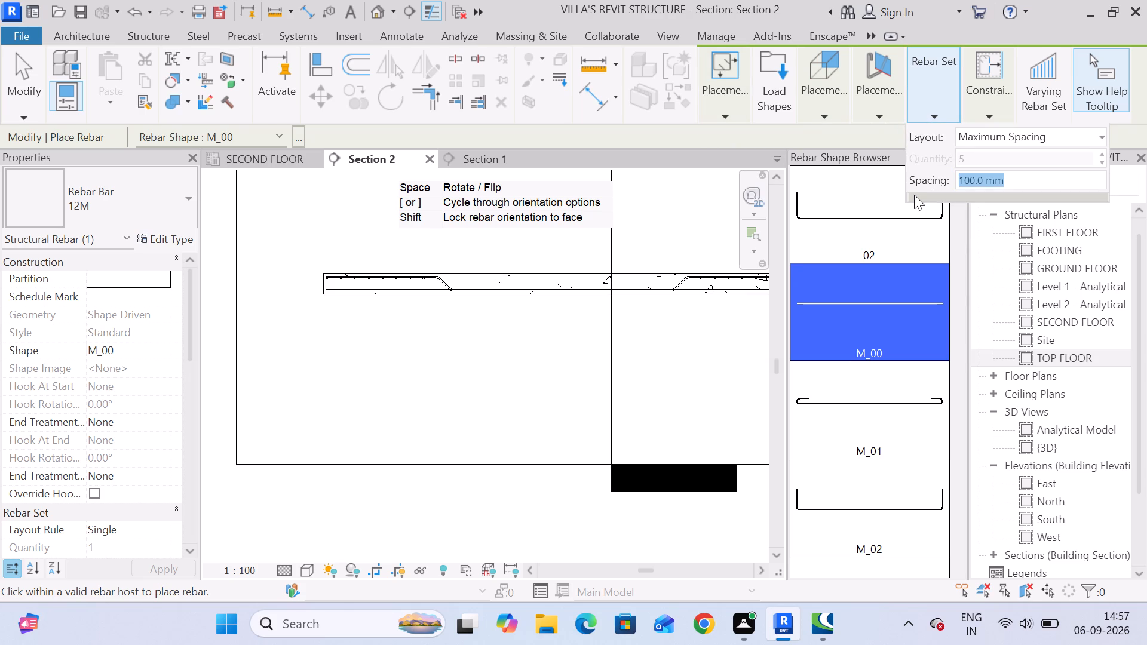
text(150)
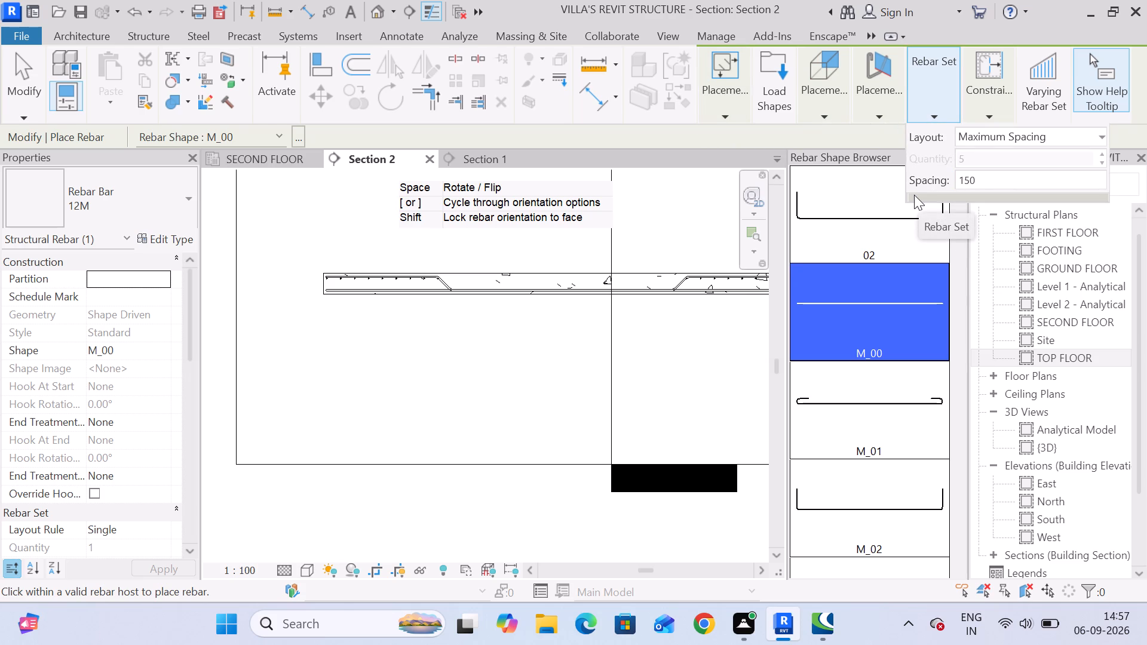
key(Return)
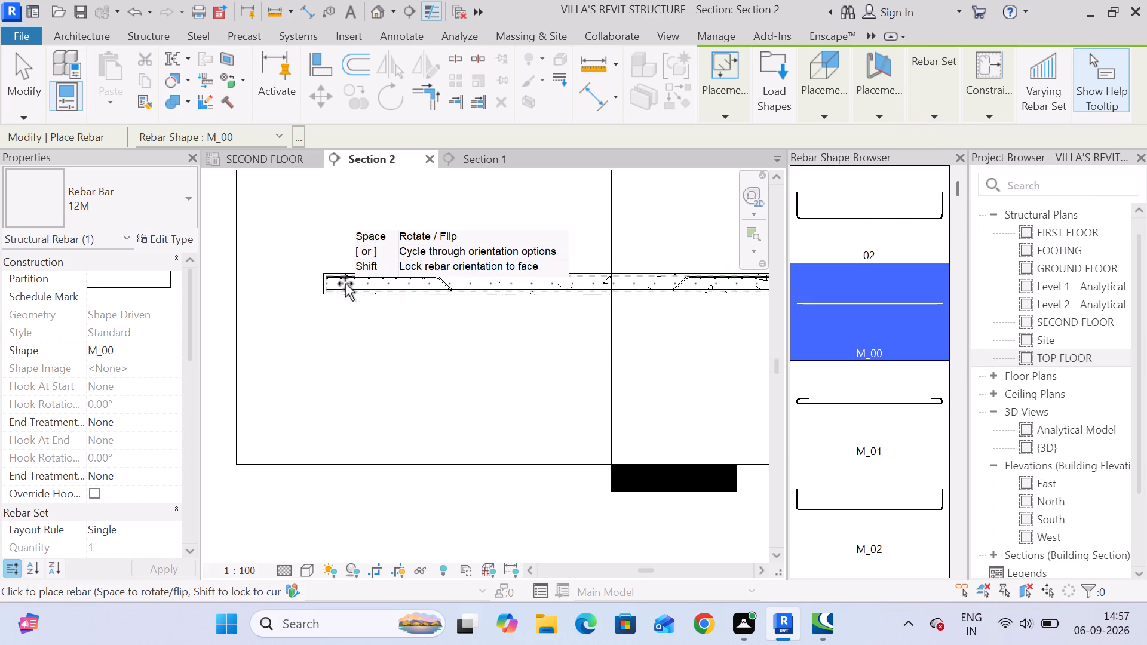
scroll(338, 284, up, 10)
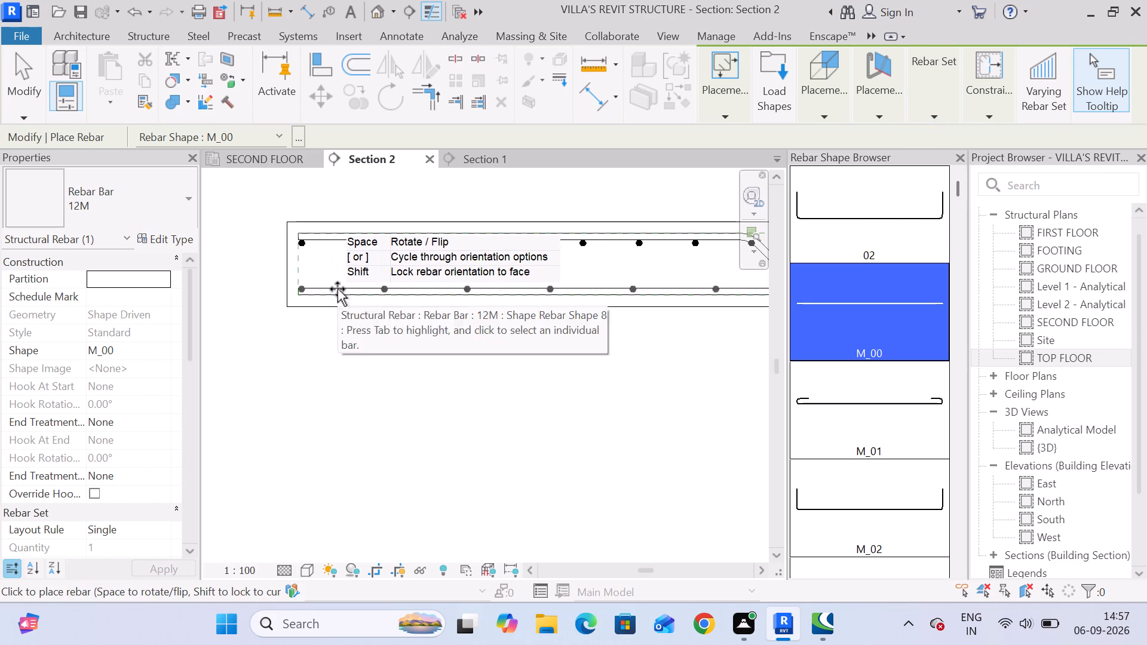
scroll(323, 293, up, 4)
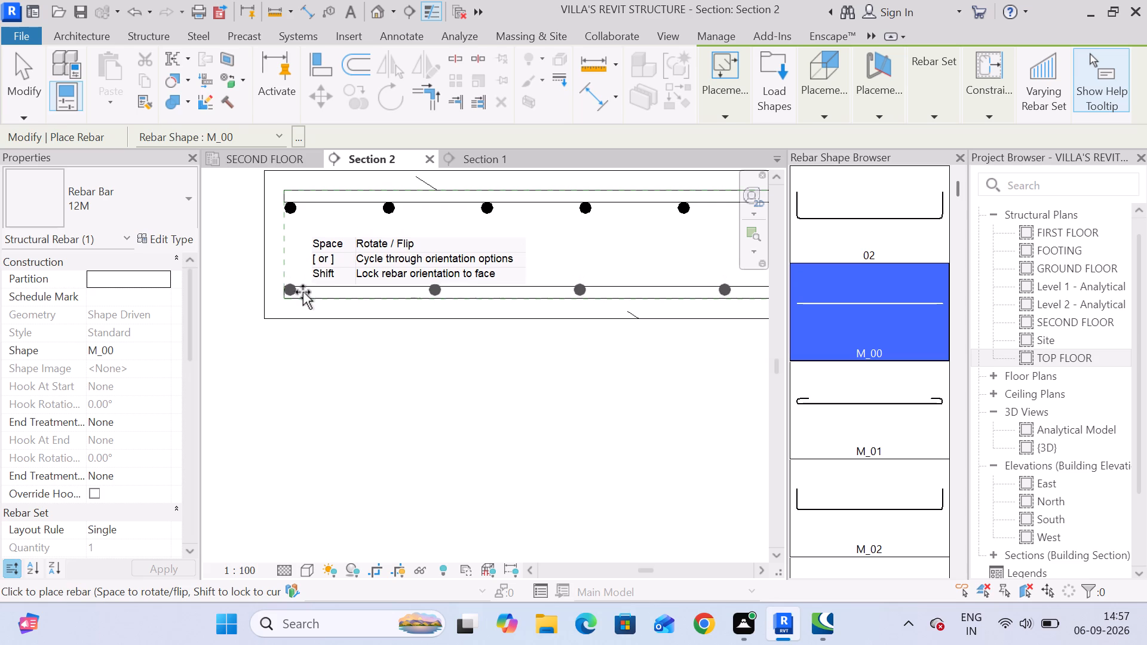
click(303, 292)
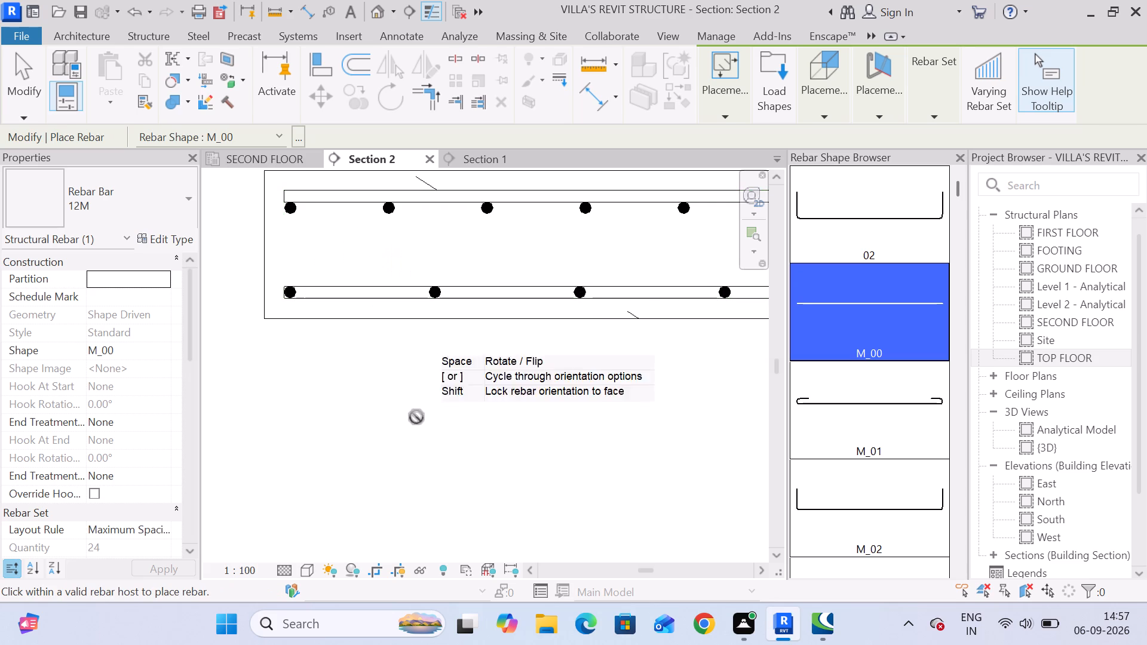
Set the maximum spacing of the straight 12M bar set beneath the bent bars' top leg beside the slab joint to 150 mm.
click(17, 66)
scroll(520, 349, down, 6)
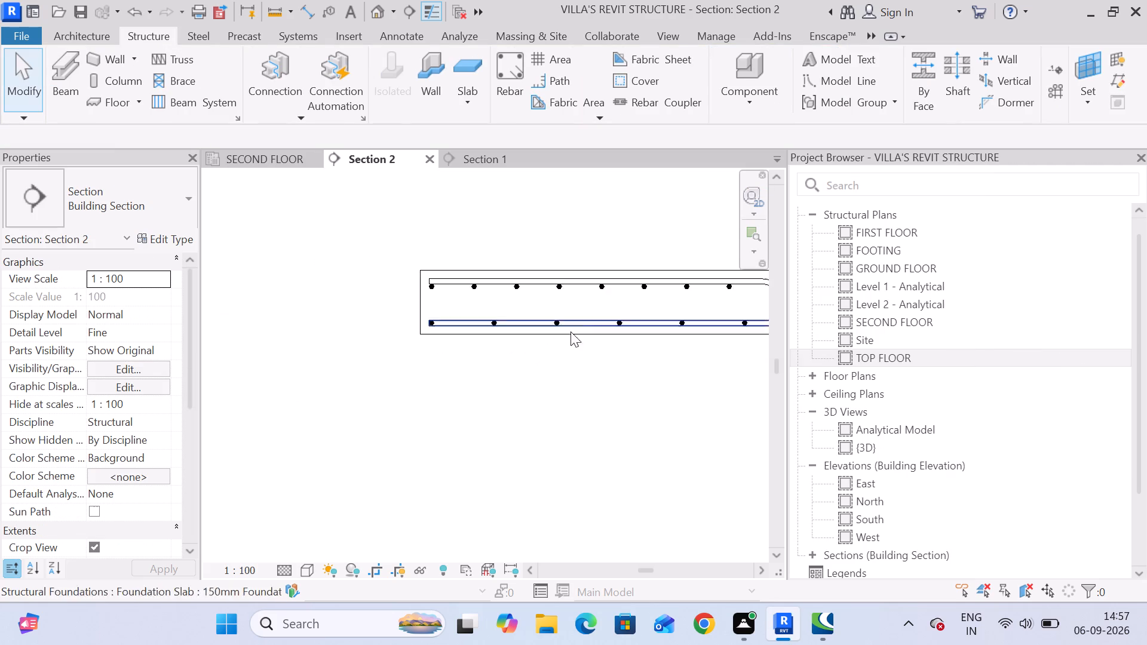
scroll(571, 331, down, 12)
middle_drag(676, 360, 303, 351)
scroll(471, 341, up, 11)
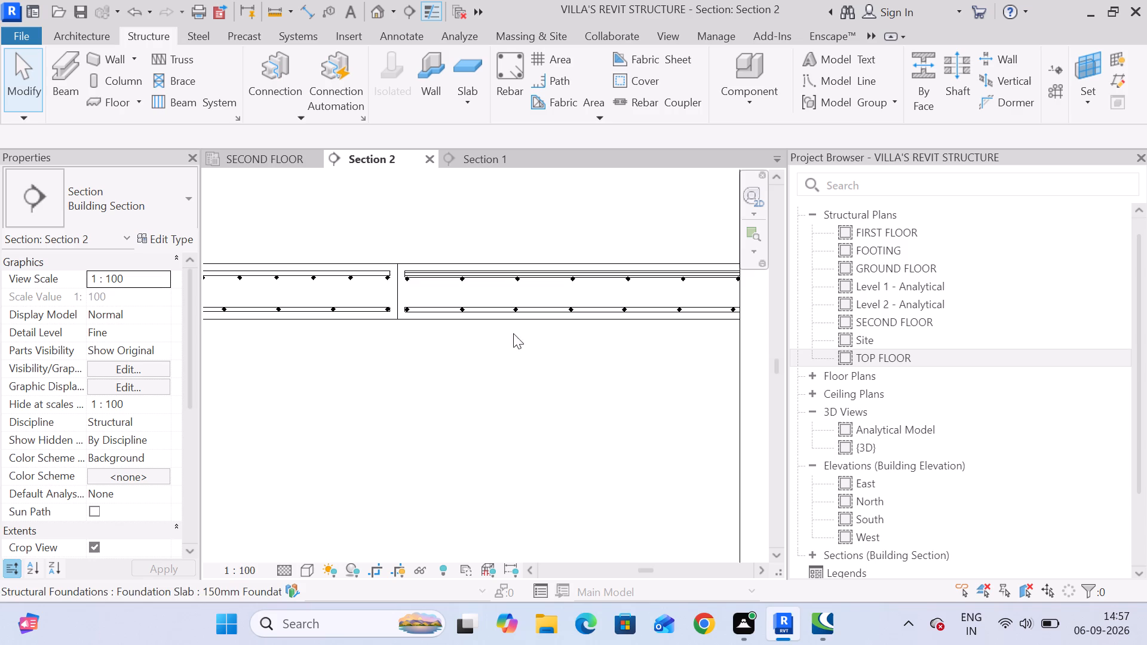
middle_drag(378, 308, 605, 327)
middle_drag(426, 334, 516, 322)
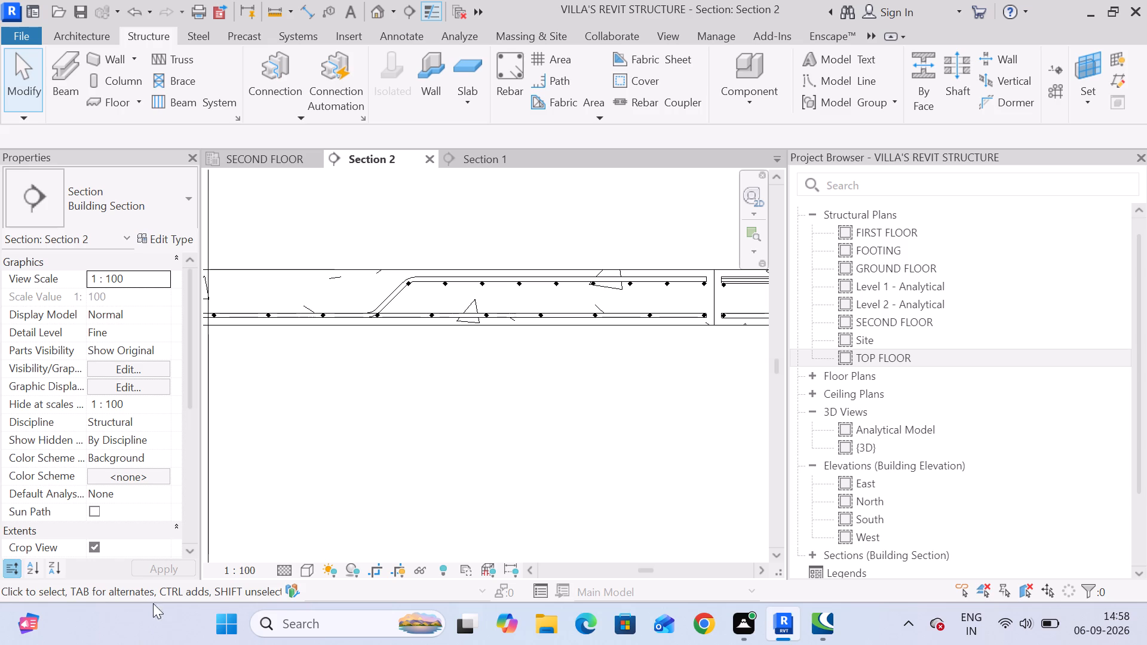
scroll(483, 319, down, 6)
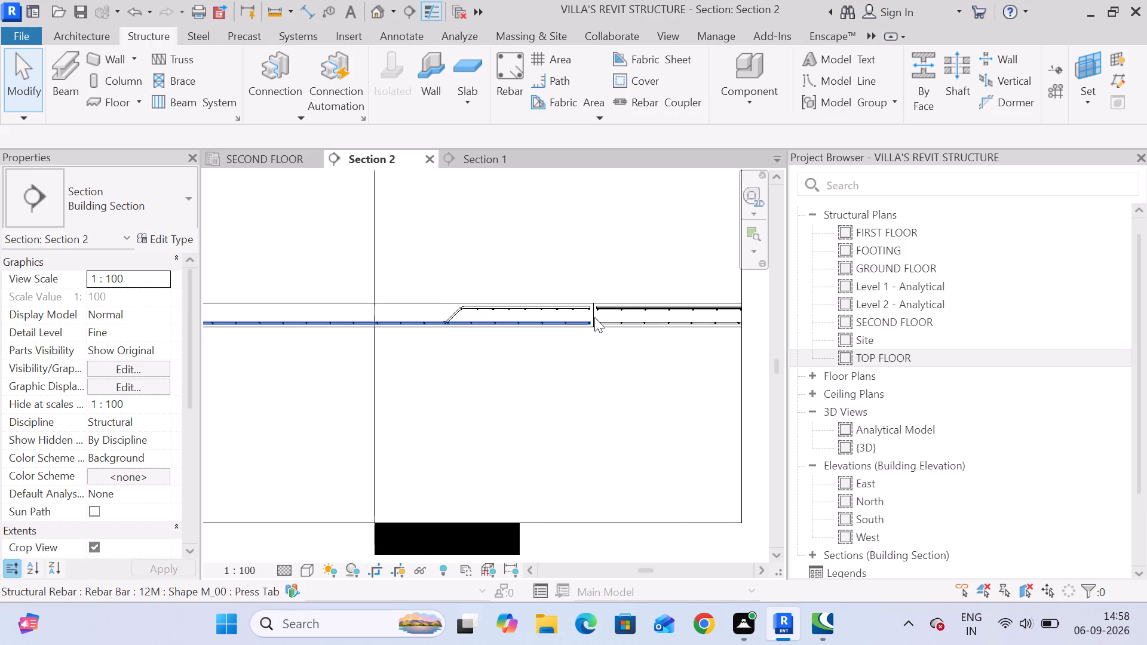
scroll(595, 317, up, 10)
click(532, 285)
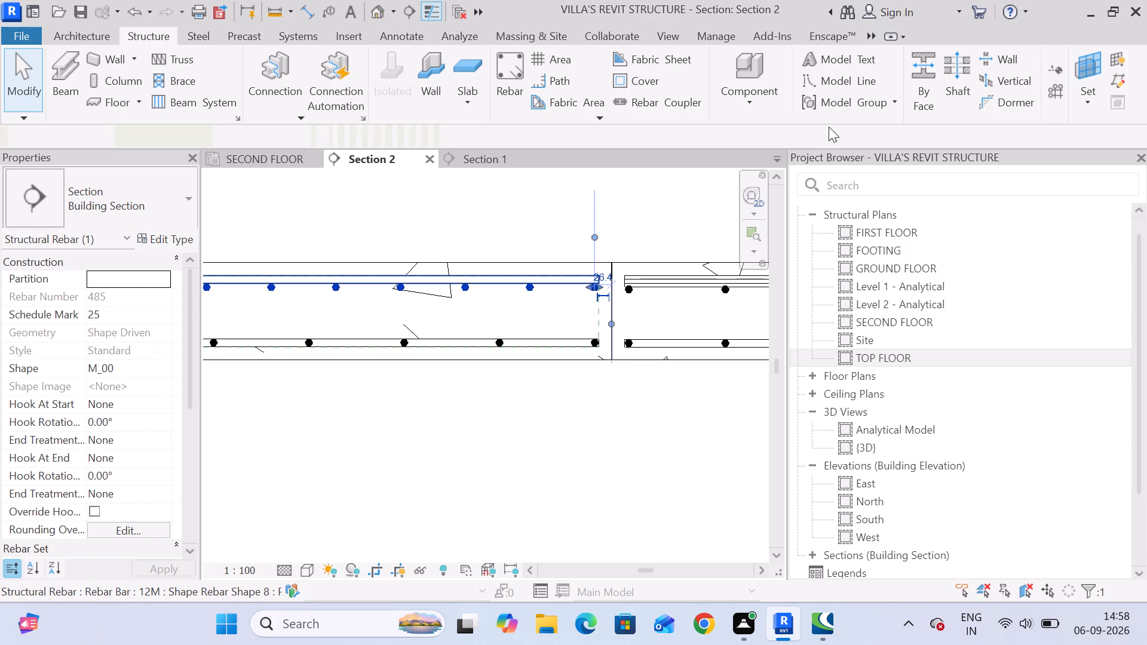
click(609, 114)
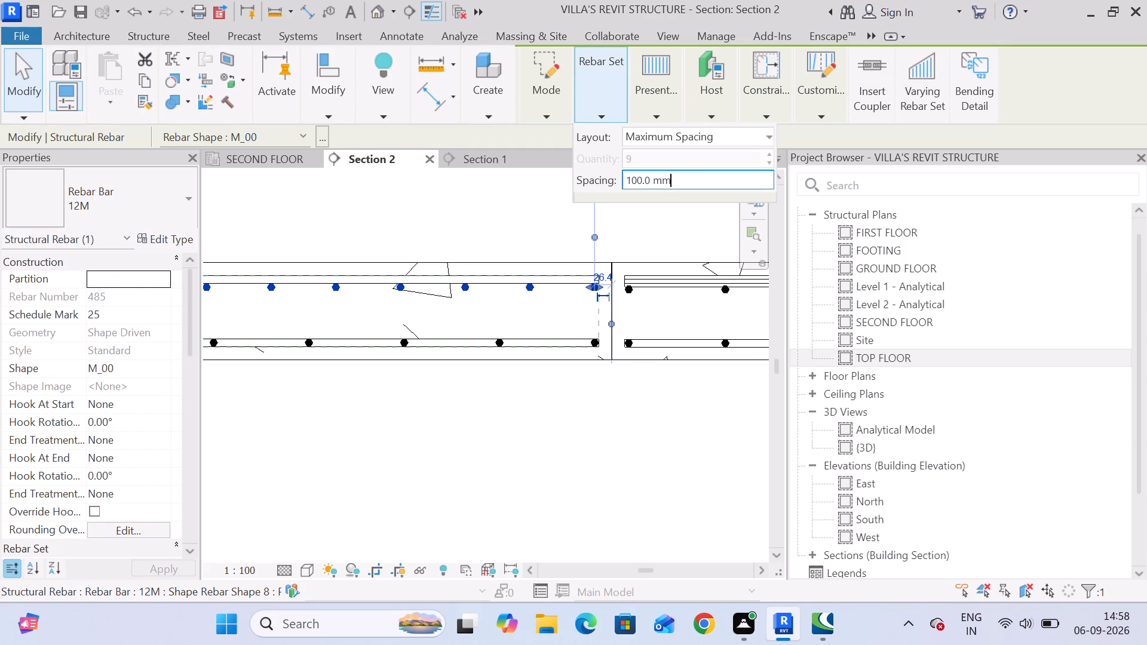
click(688, 186)
text(150)
key(Return)
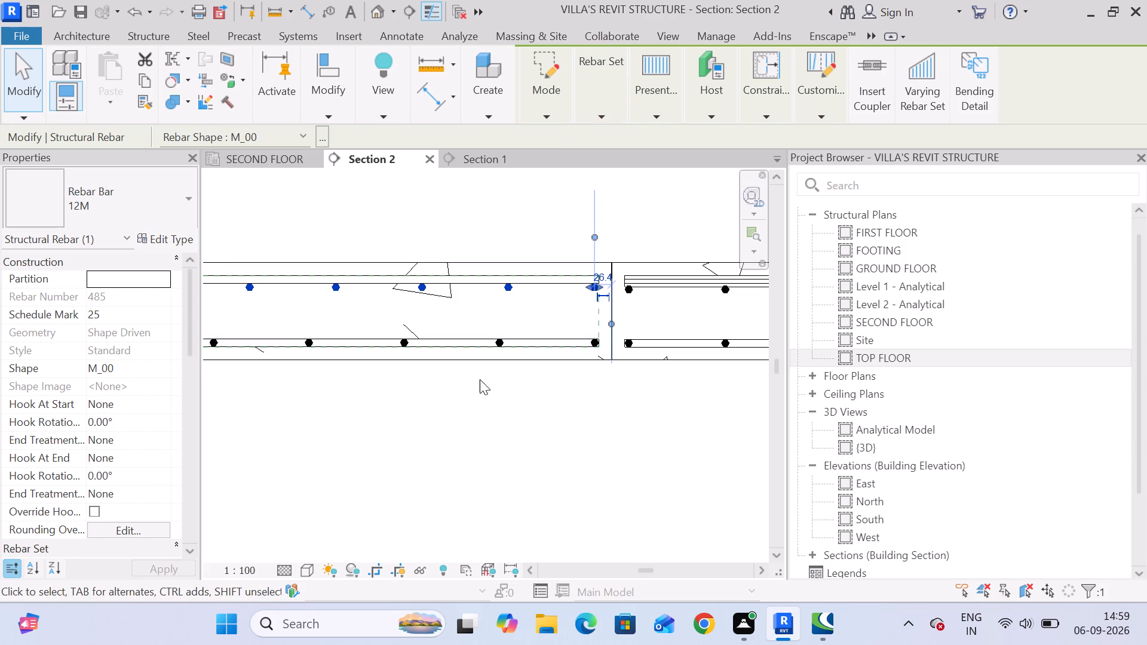
Set the maximum spacing of the matching straight 12M bar set beneath the opposite top leg to 150 mm.
scroll(480, 396, down, 4)
middle_drag(302, 398, 738, 395)
middle_drag(498, 403, 761, 403)
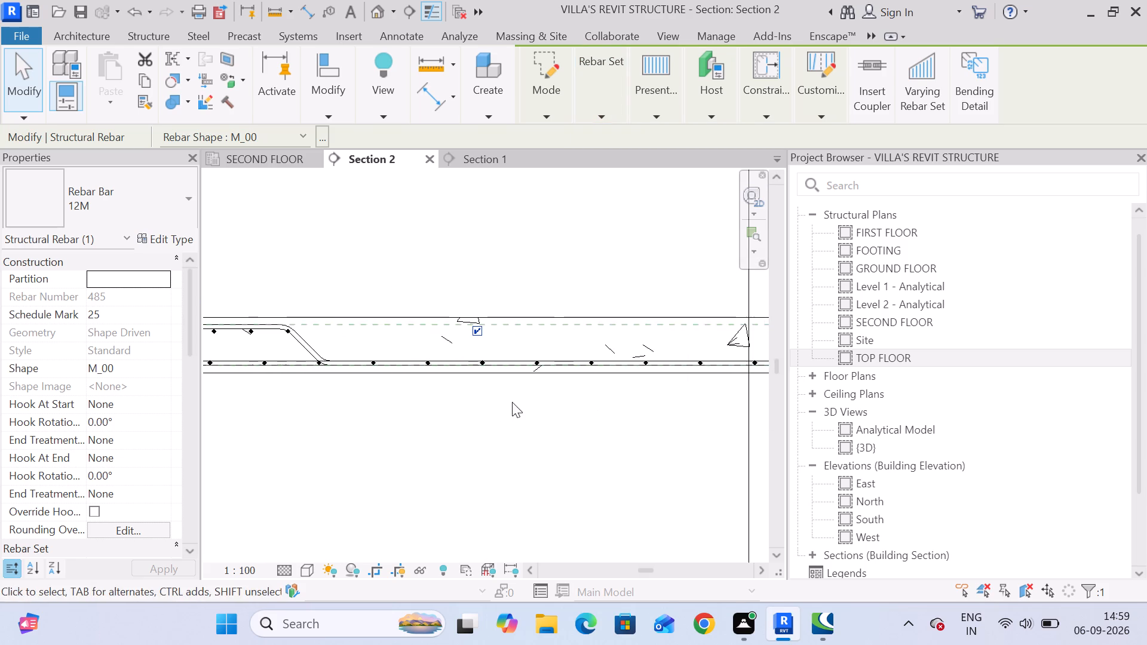
middle_drag(433, 387, 716, 387)
scroll(554, 349, up, 5)
click(519, 314)
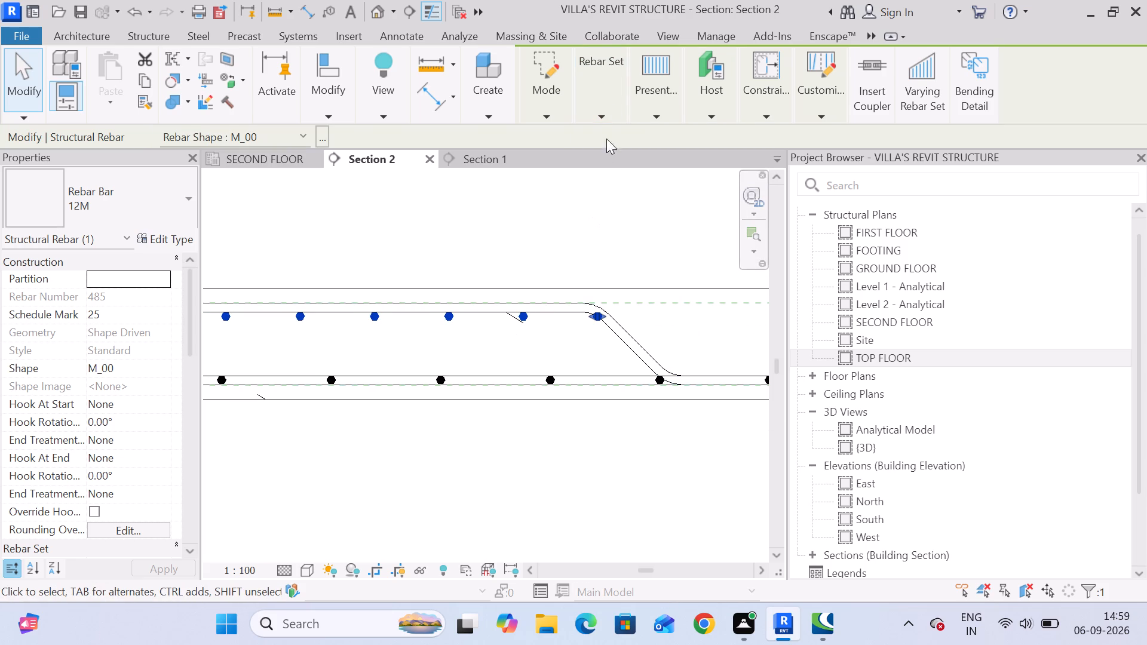
click(595, 112)
click(680, 183)
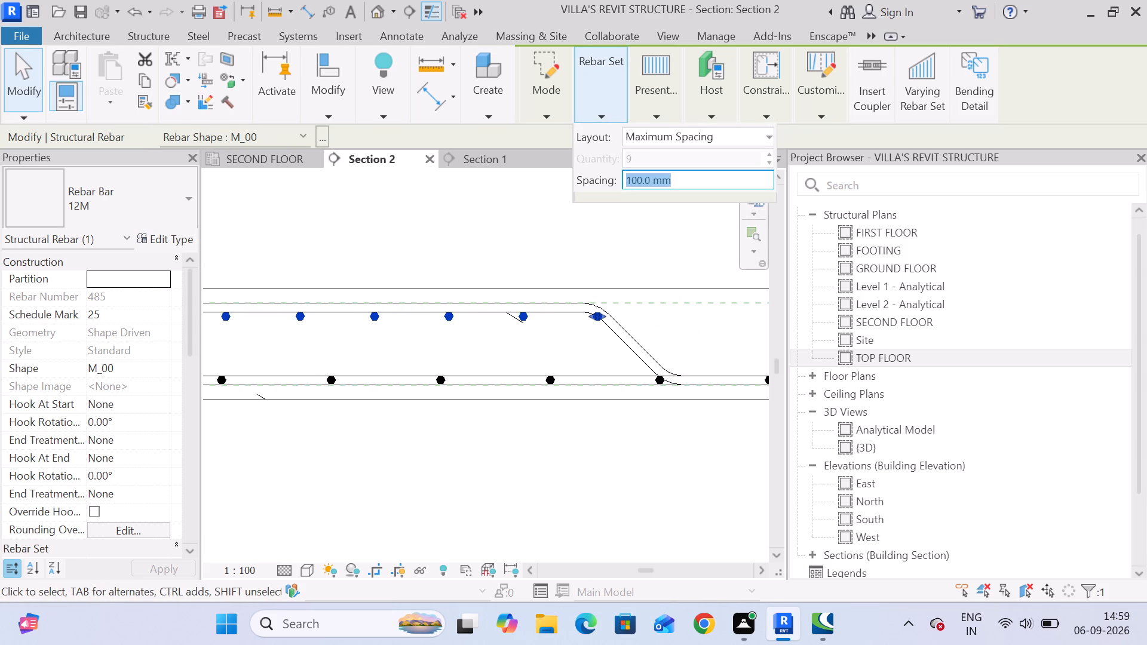
key(1)
key(5)
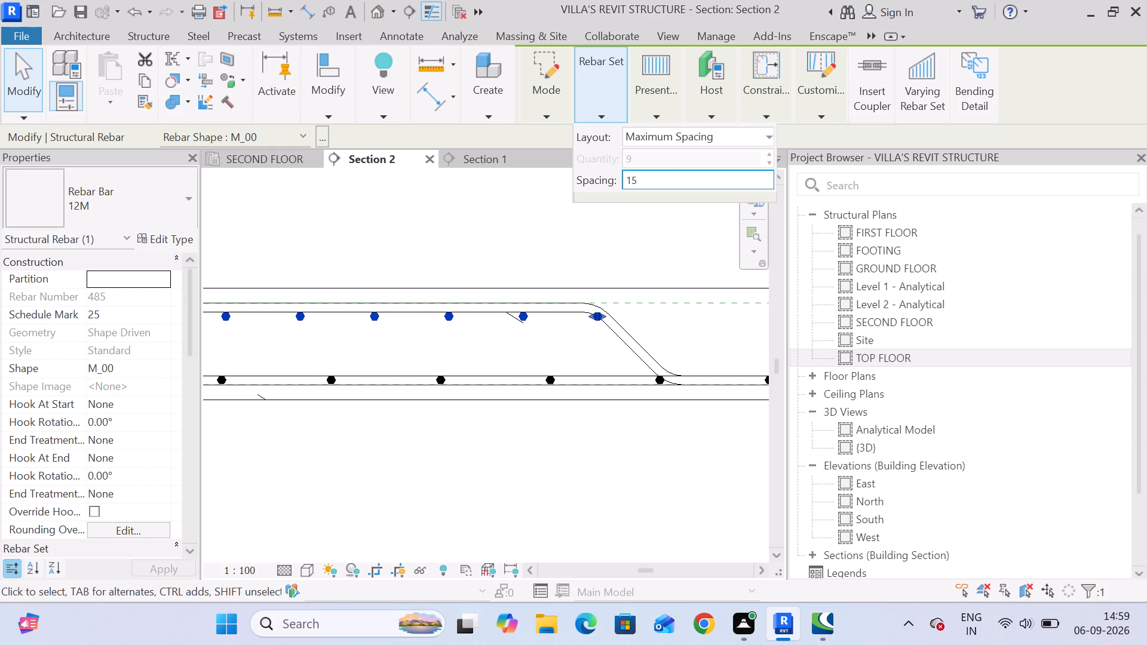
key(0)
key(Return)
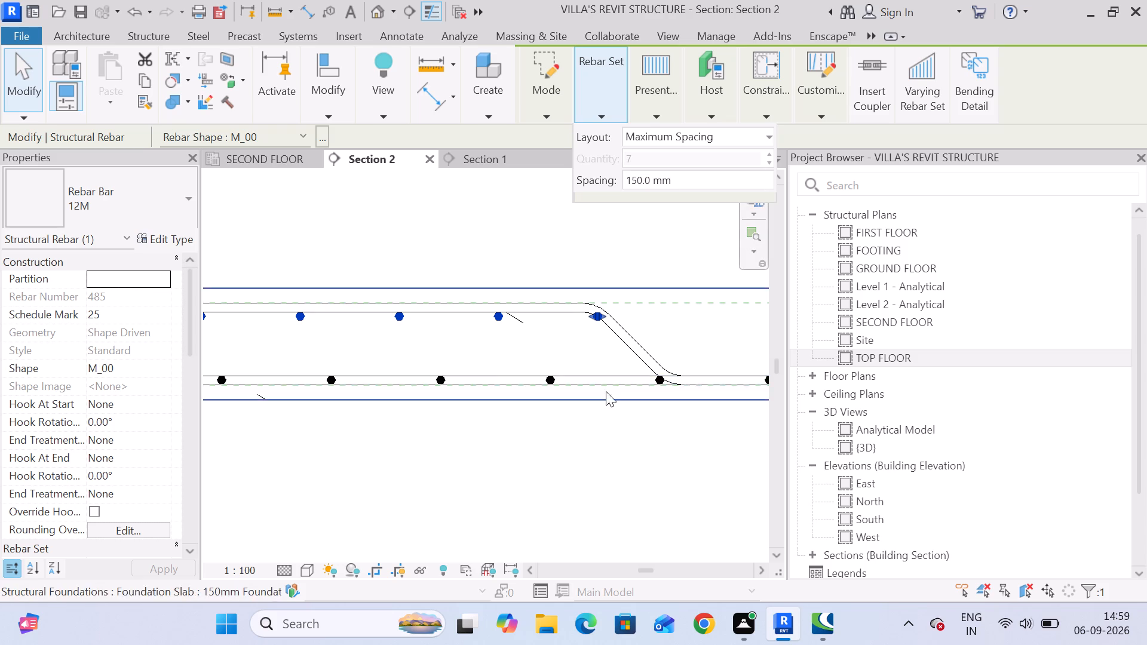
Inspect the straight 12M bars beneath the top leg at the slab's outer edge and check their set layout.
scroll(579, 380, down, 6)
scroll(521, 384, down, 1)
scroll(364, 352, up, 4)
scroll(420, 391, up, 1)
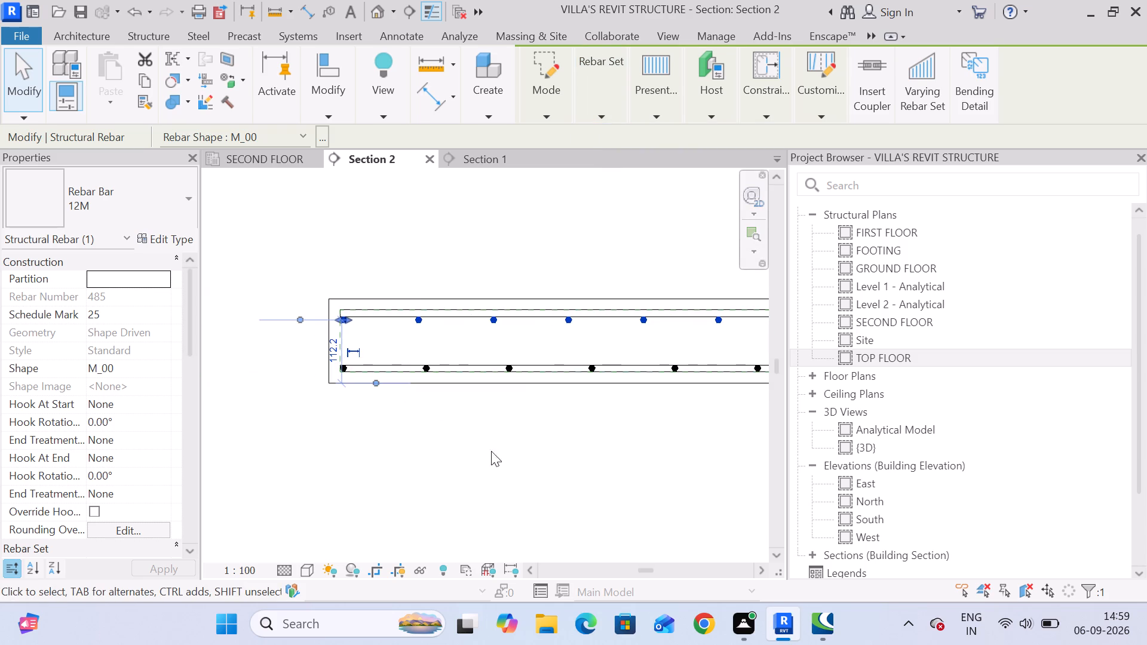
click(513, 466)
scroll(561, 434, down, 4)
middle_drag(591, 446, 451, 360)
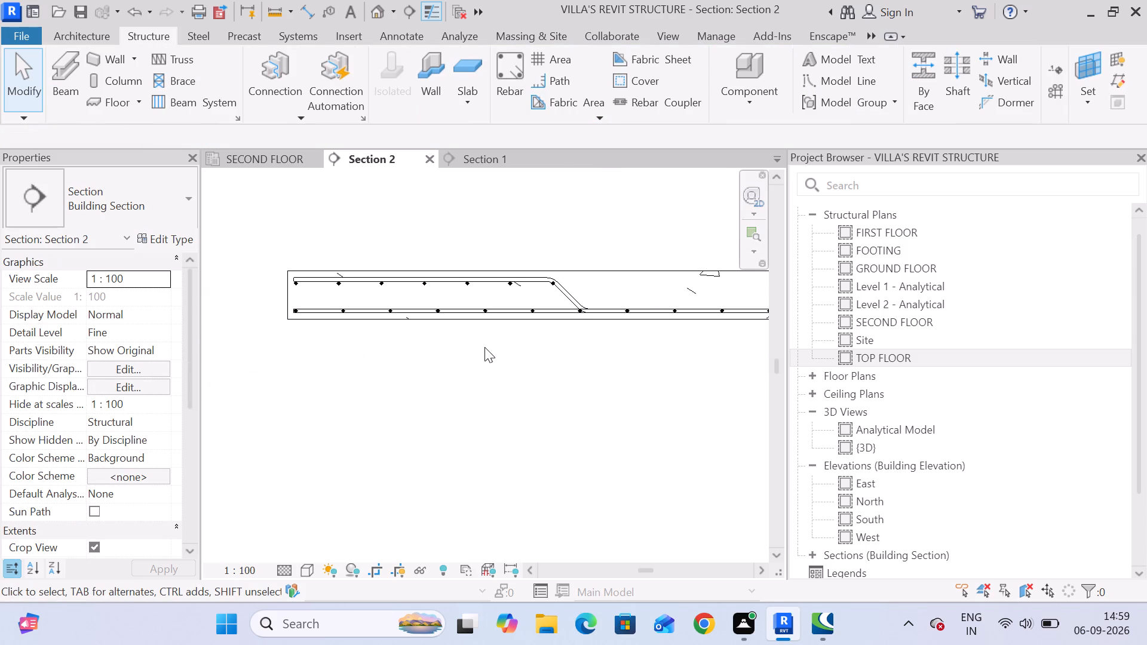
scroll(509, 291, up, 3)
click(513, 284)
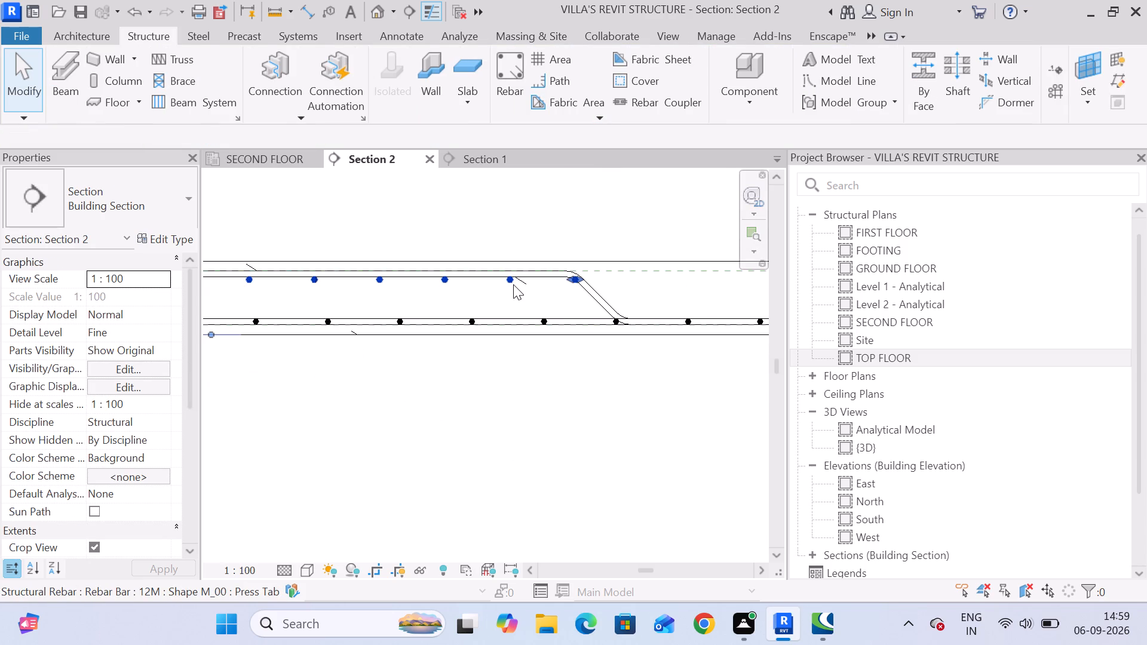
click(602, 111)
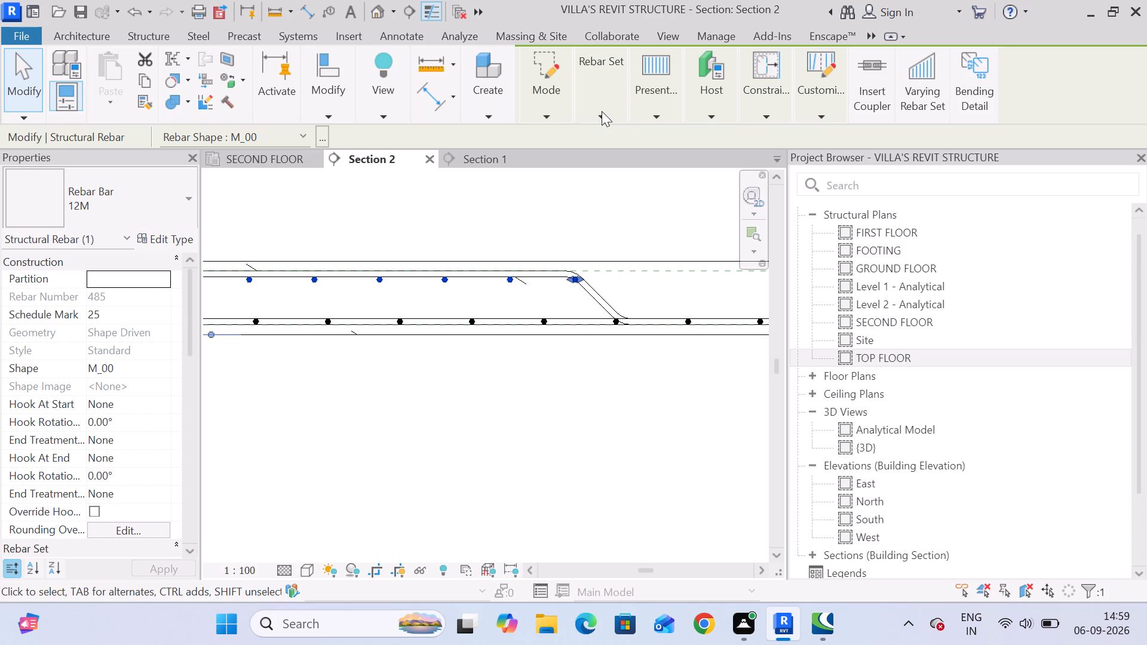
click(549, 196)
scroll(568, 211, down, 10)
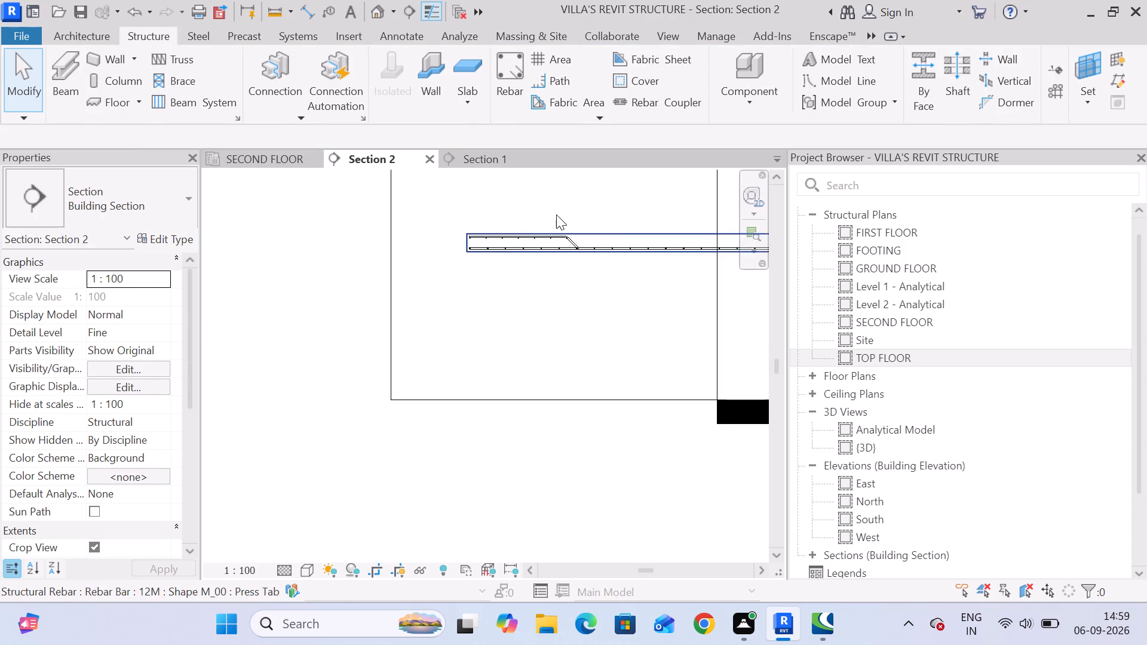
Switch to Section 1 and examine the reinforcement beside the joint between the slab panels.
click(476, 164)
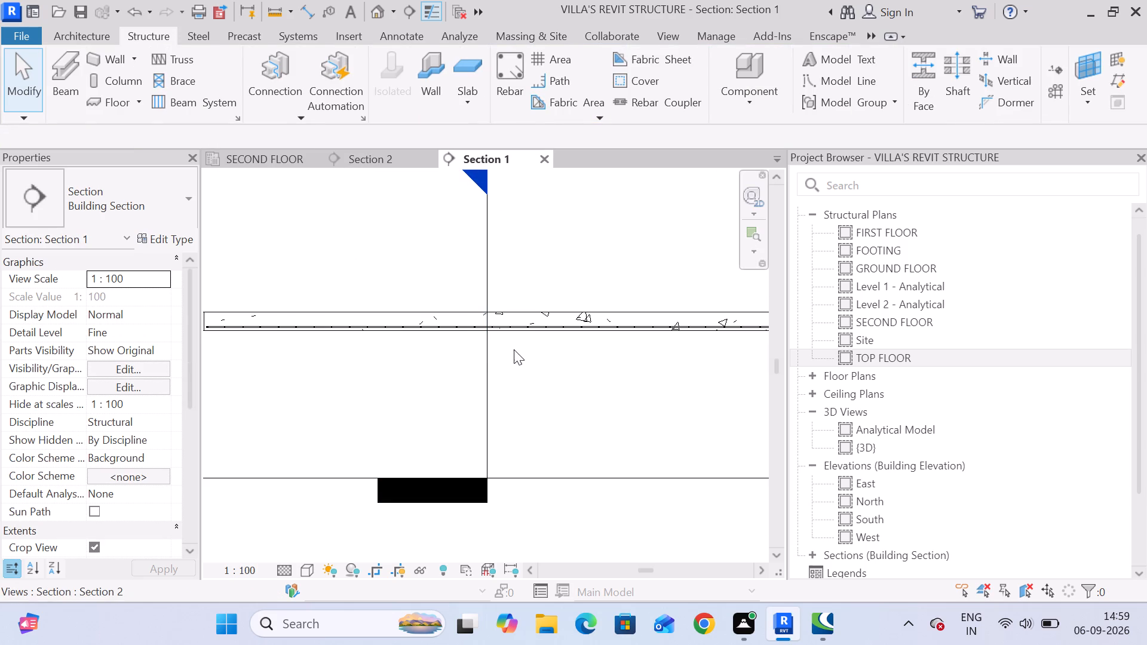
middle_drag(455, 354, 588, 345)
scroll(312, 321, up, 4)
scroll(400, 324, up, 4)
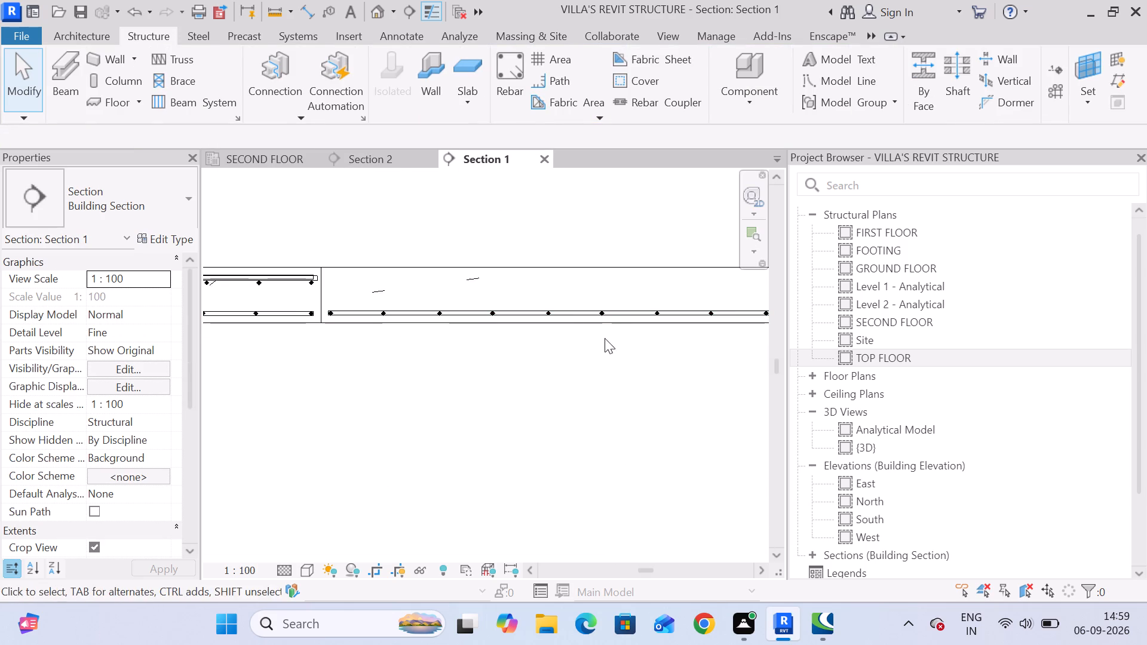
middle_drag(605, 338, 572, 337)
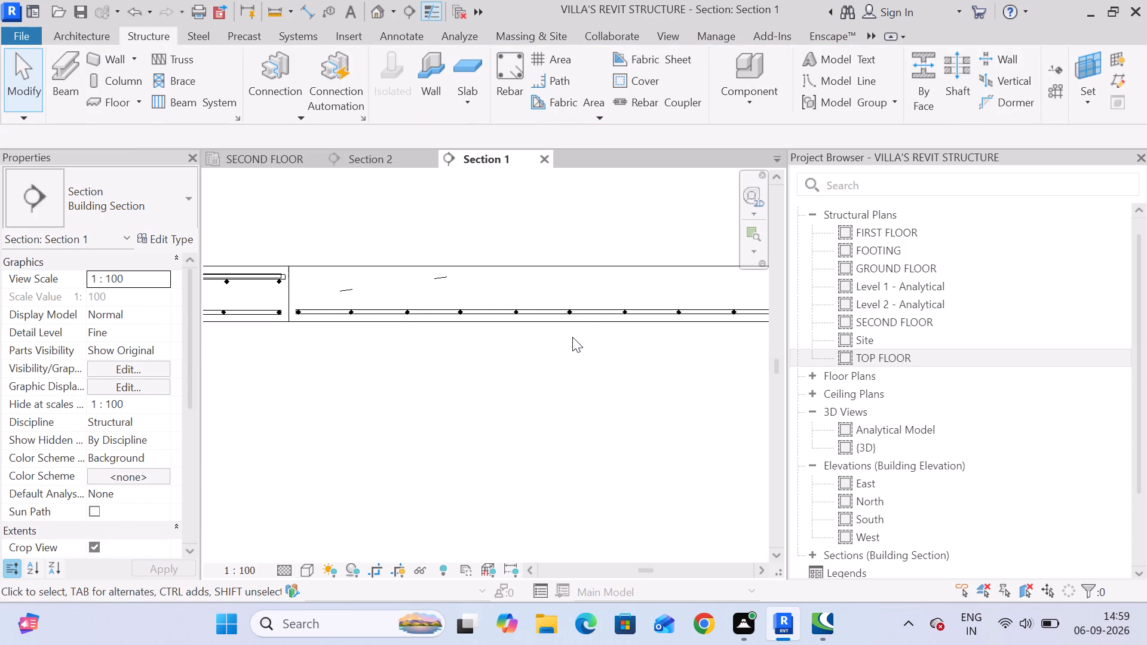
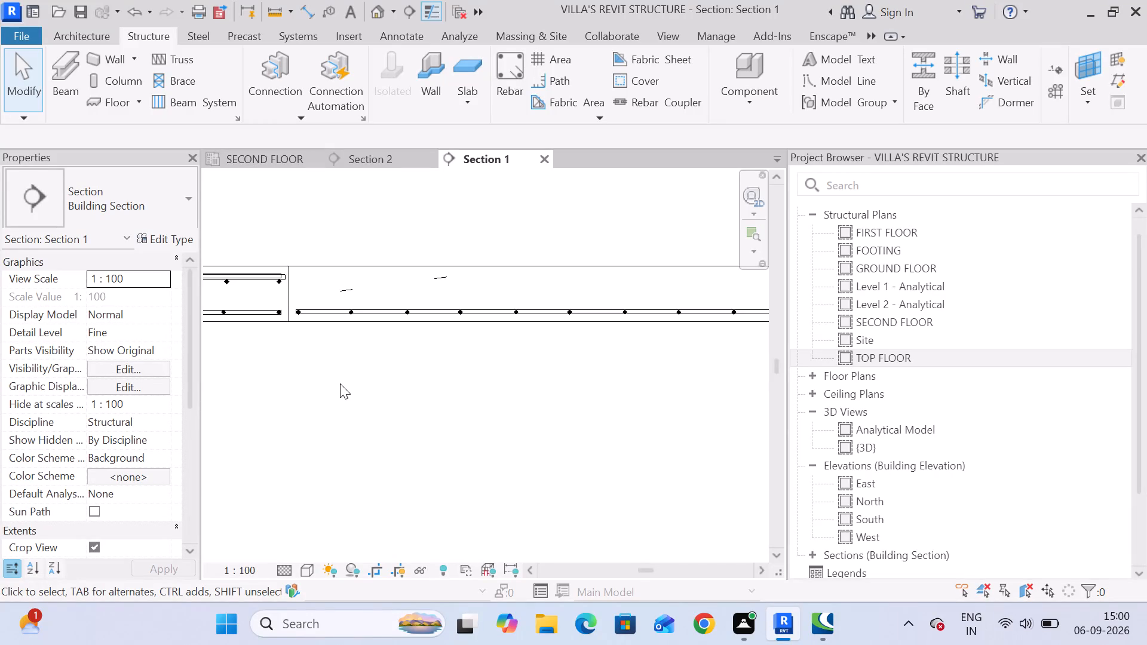
Examine the slab reinforcement in Section 1 from the panel joint out to the slab's far edge.
scroll(345, 381, down, 4)
middle_drag(459, 371, 349, 337)
scroll(509, 328, down, 3)
middle_drag(673, 344, 364, 258)
scroll(378, 265, down, 4)
middle_drag(501, 251, 528, 301)
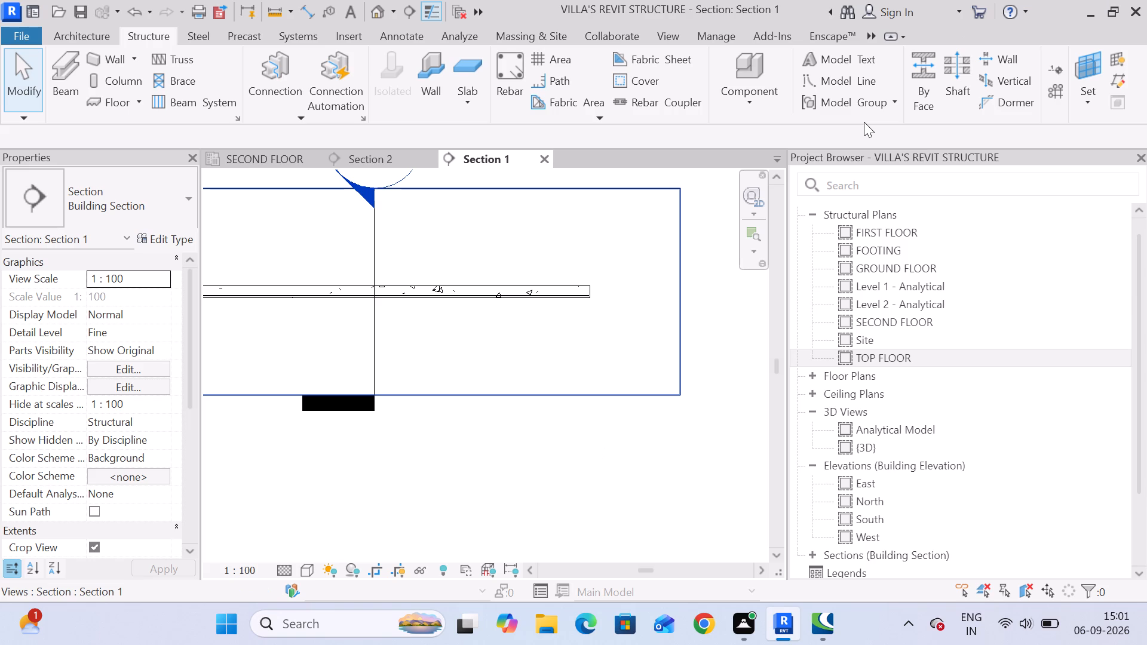
scroll(542, 304, up, 6)
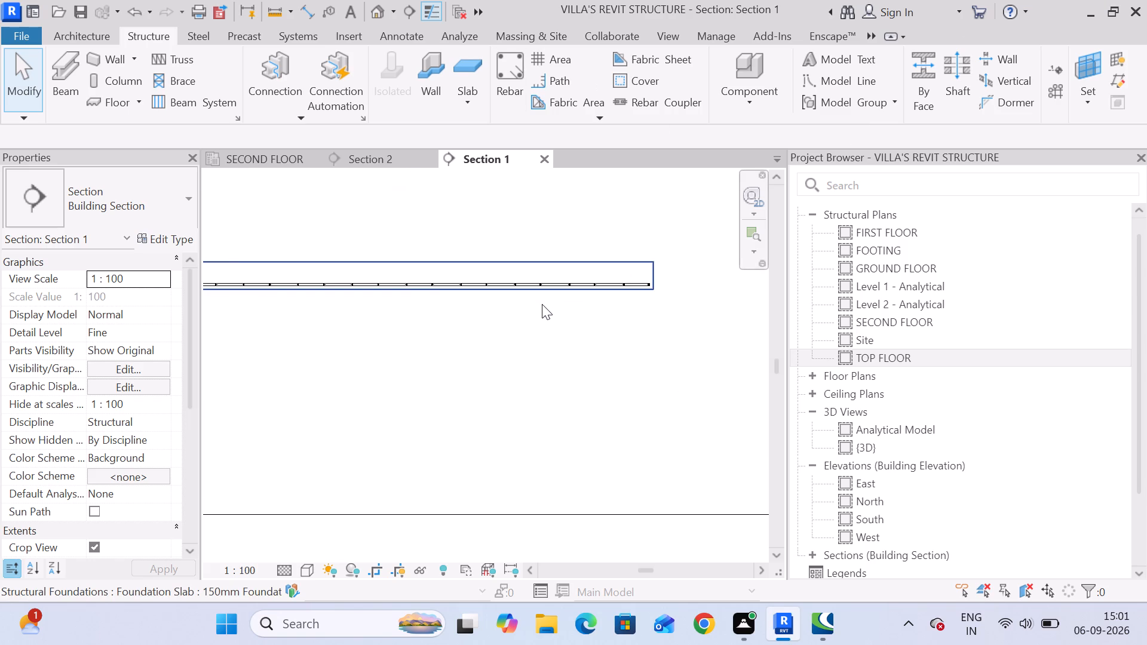
scroll(606, 293, down, 5)
middle_drag(361, 309, 535, 324)
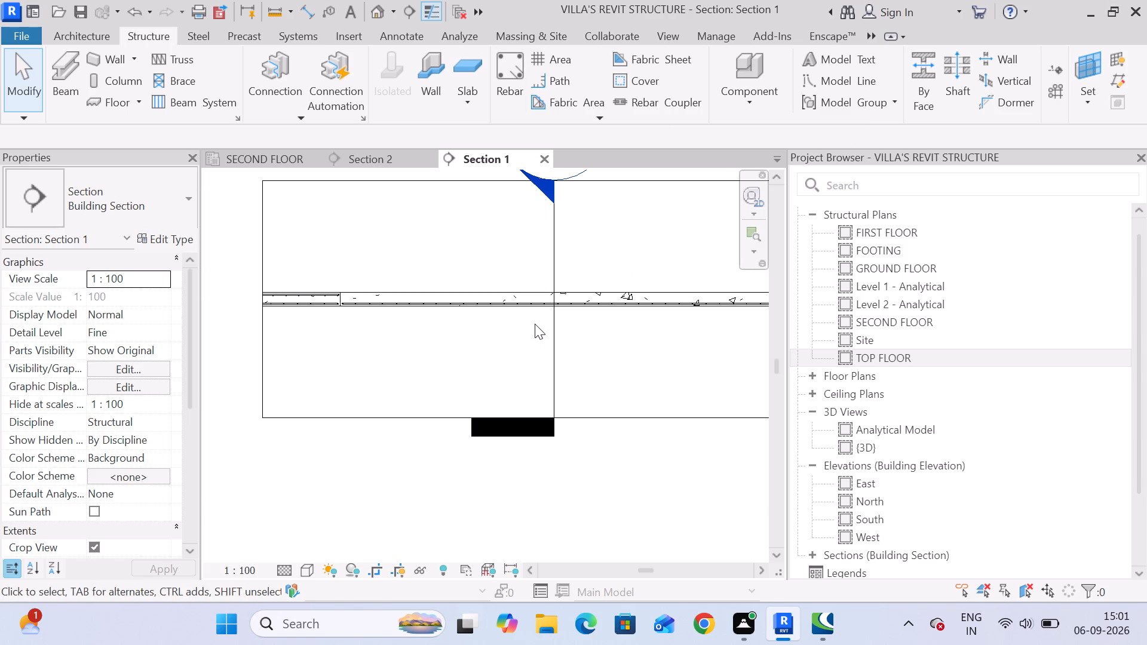
scroll(371, 293, up, 6)
scroll(436, 318, up, 4)
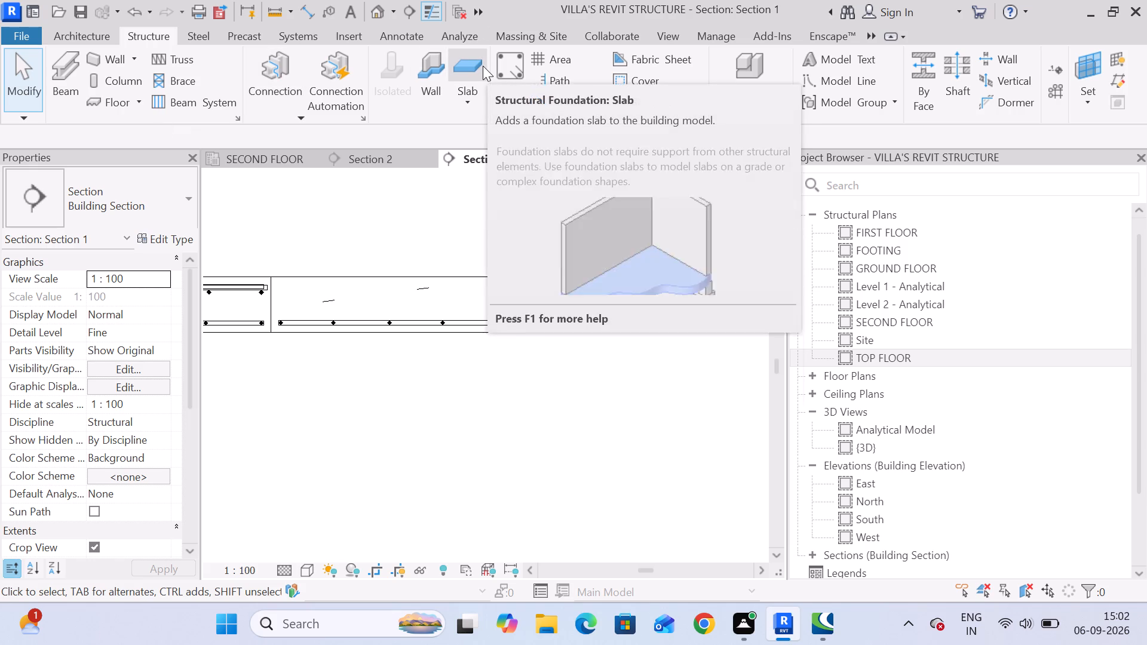
scroll(313, 321, down, 4)
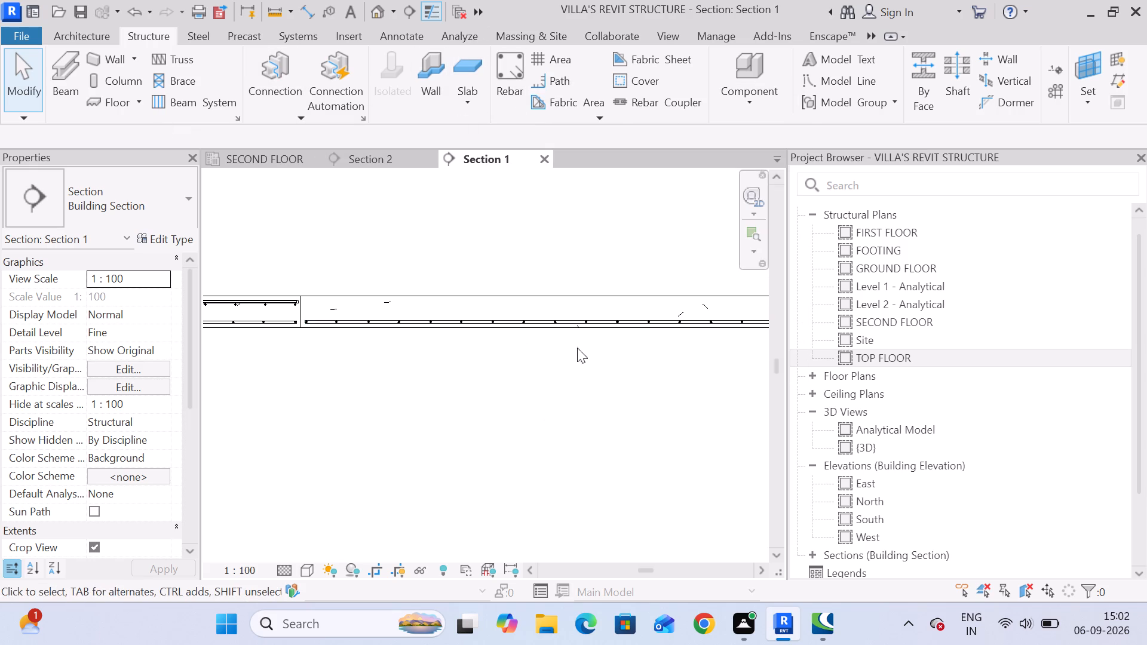
middle_drag(577, 348, 461, 344)
scroll(590, 320, down, 3)
middle_drag(651, 334, 528, 334)
middle_drag(647, 334, 598, 328)
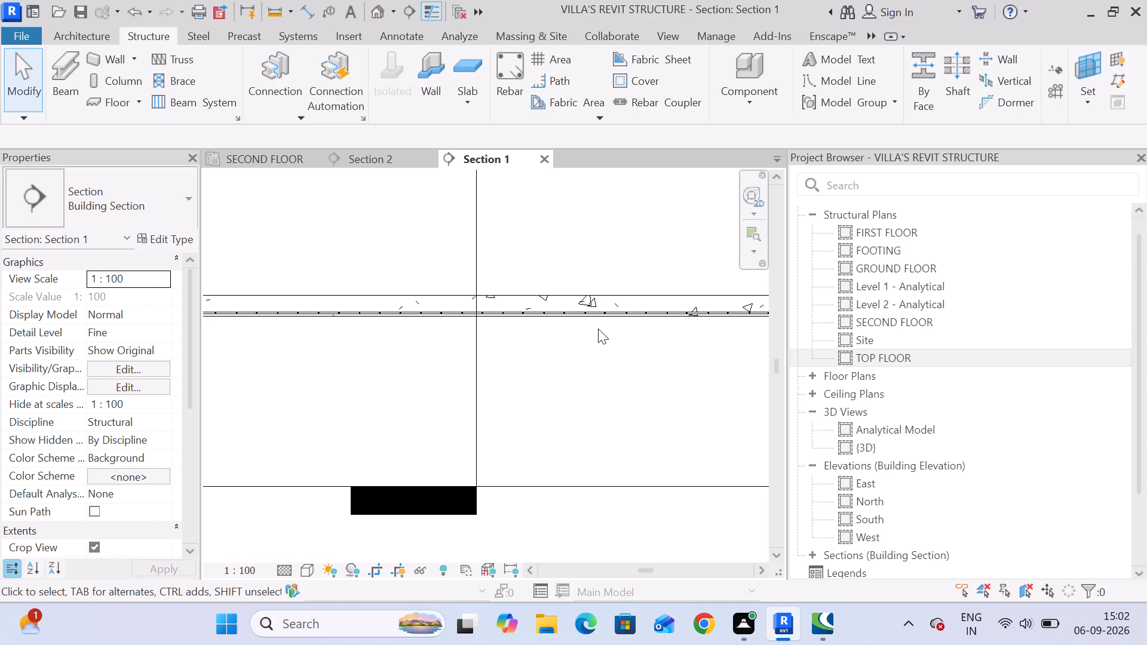
scroll(598, 328, down, 2)
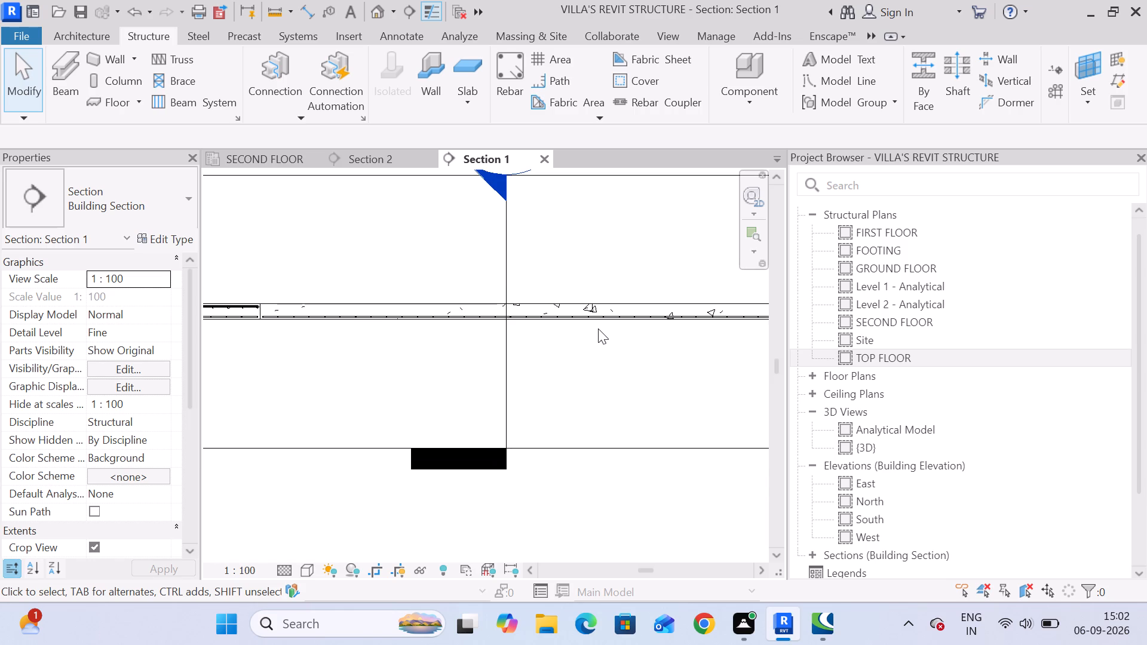
In Section 2, place a straight 12M bar set, shape M_00, near the slab panel's top face on the current work plane at 300 mm maximum spacing.
click(381, 157)
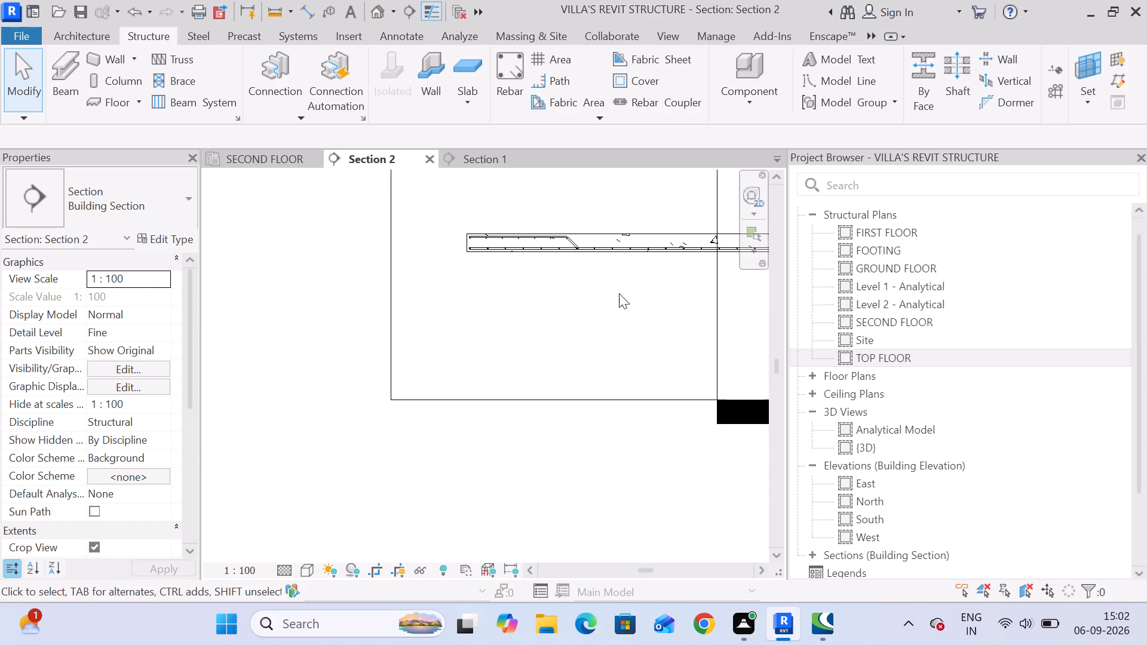
middle_drag(619, 293, 464, 280)
middle_drag(533, 262, 525, 269)
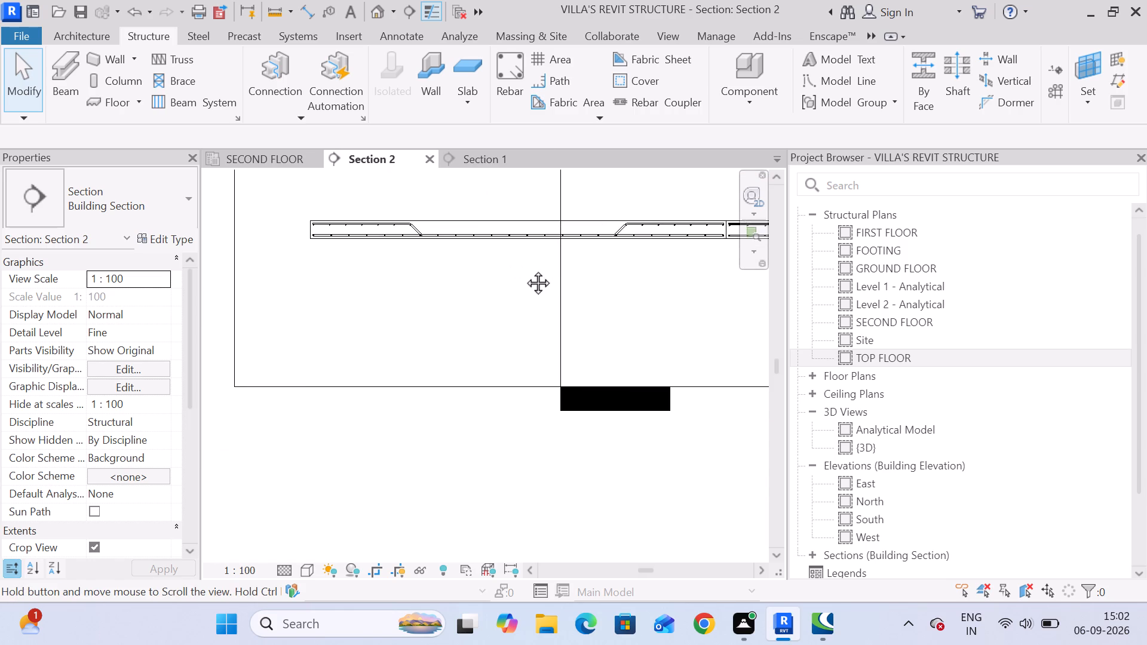
middle_drag(525, 269, 499, 358)
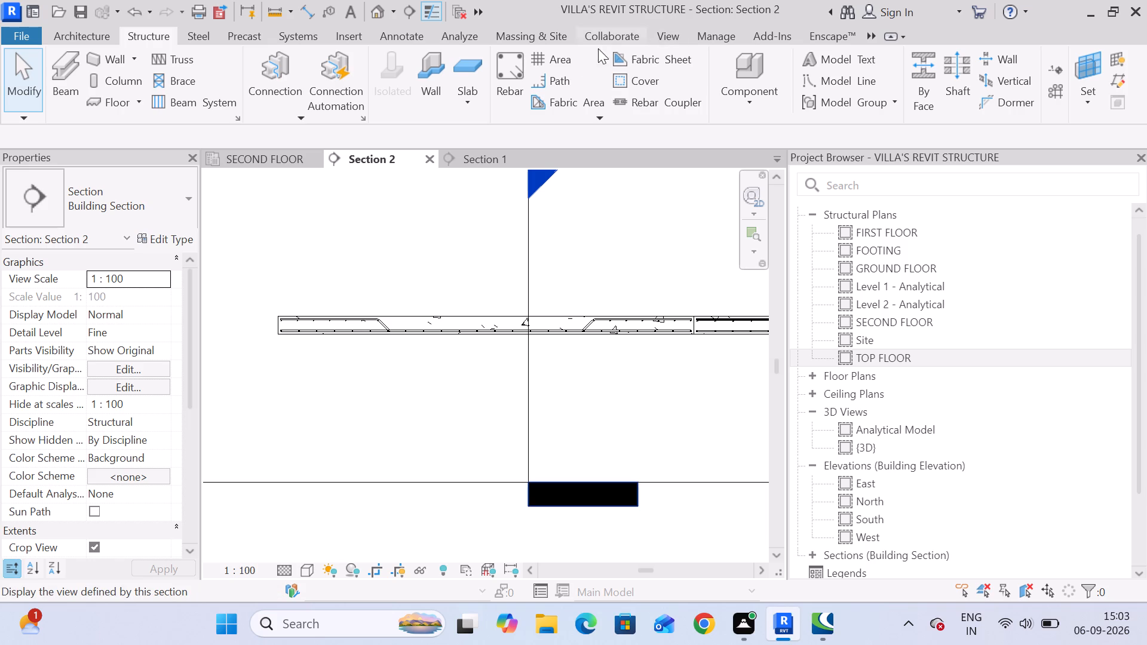
click(508, 67)
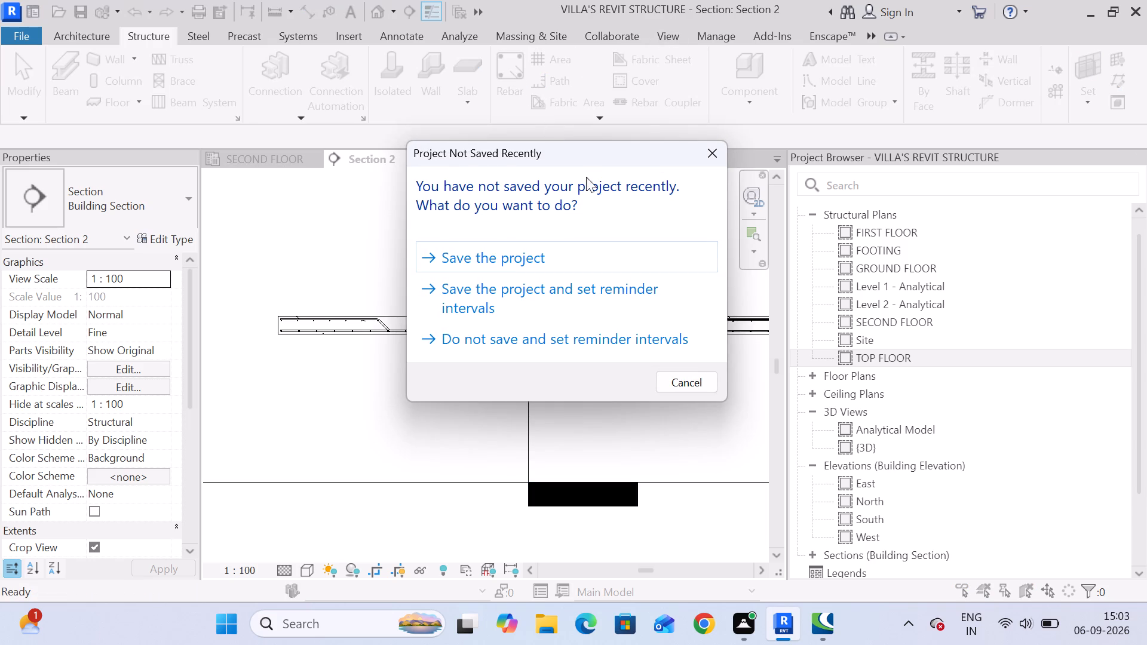
click(698, 158)
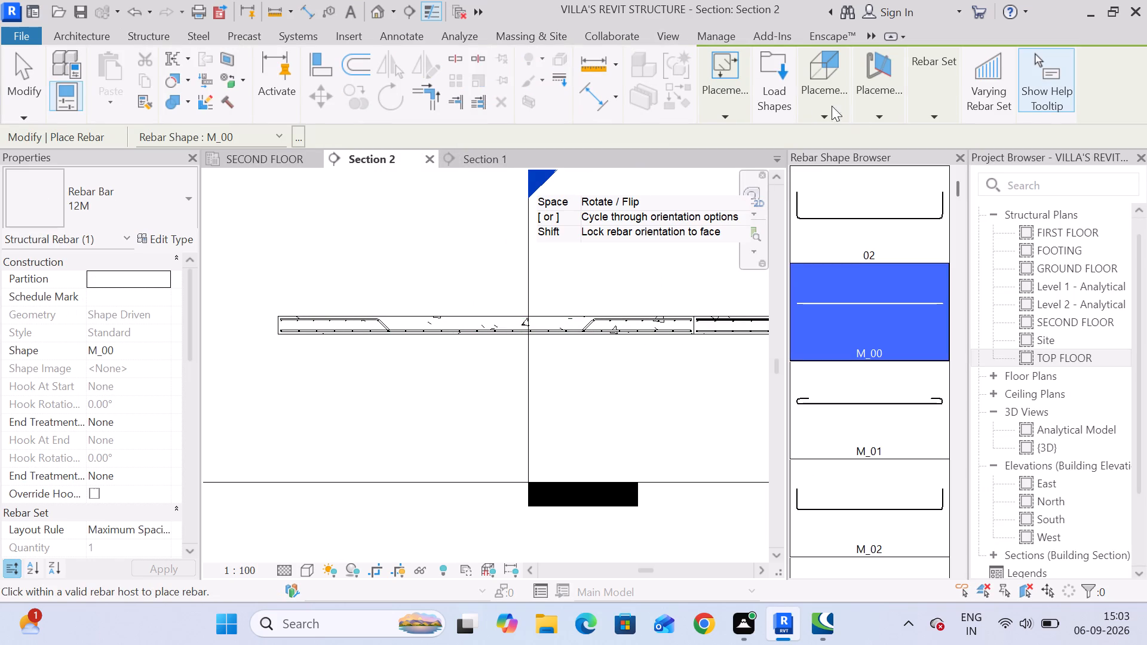
click(725, 112)
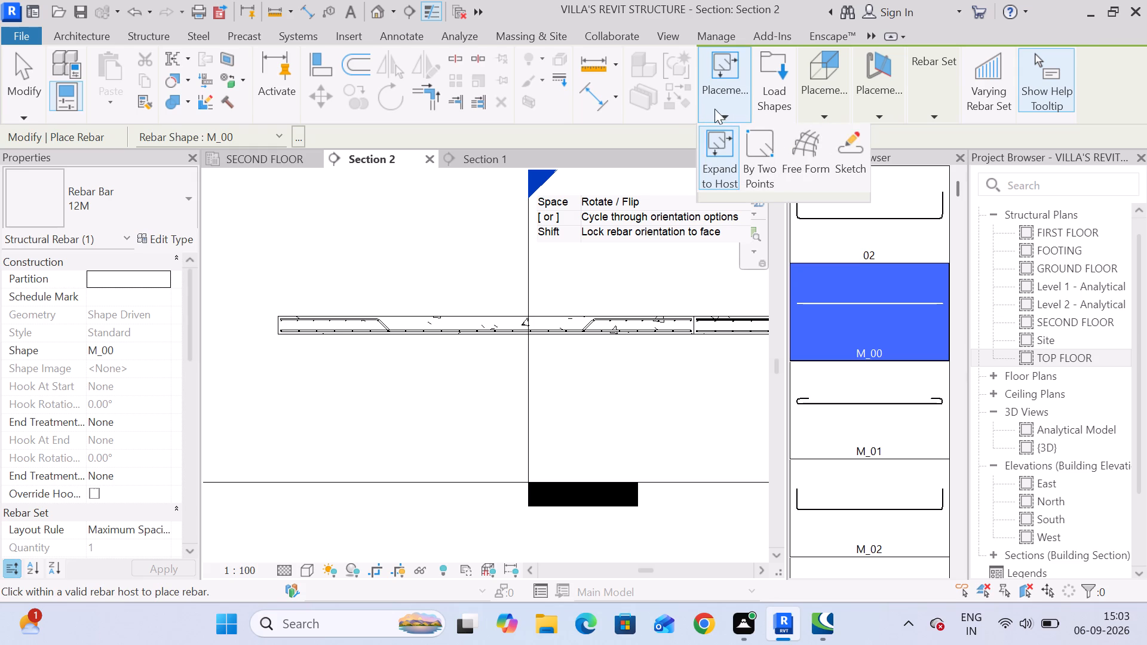
click(723, 113)
click(818, 112)
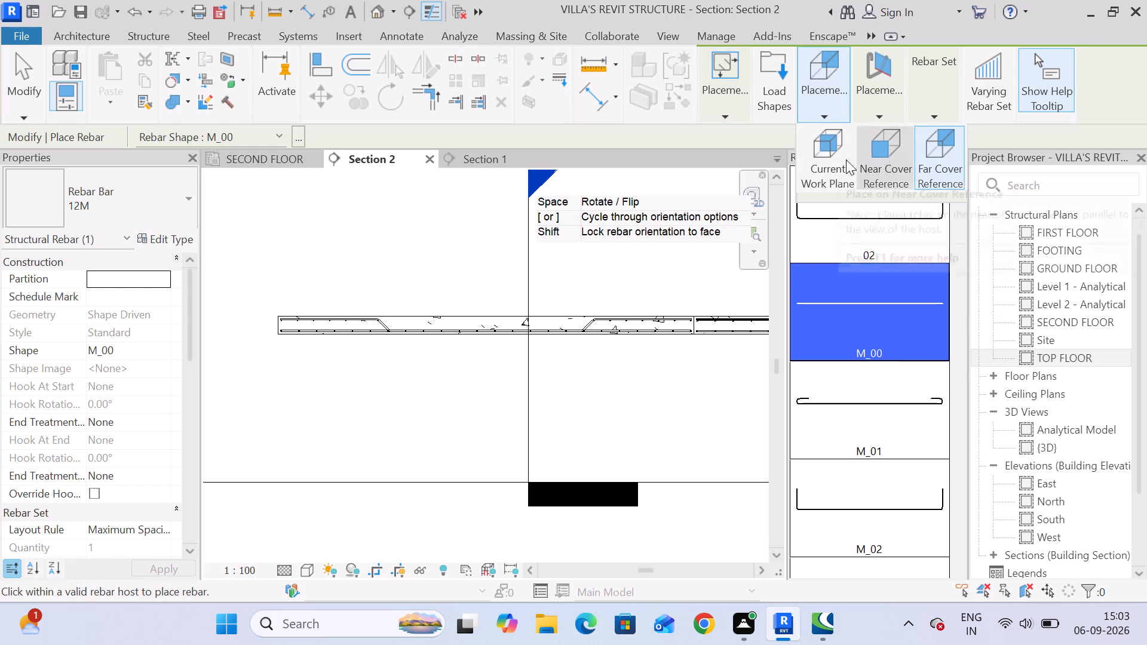
click(828, 155)
click(876, 110)
click(878, 150)
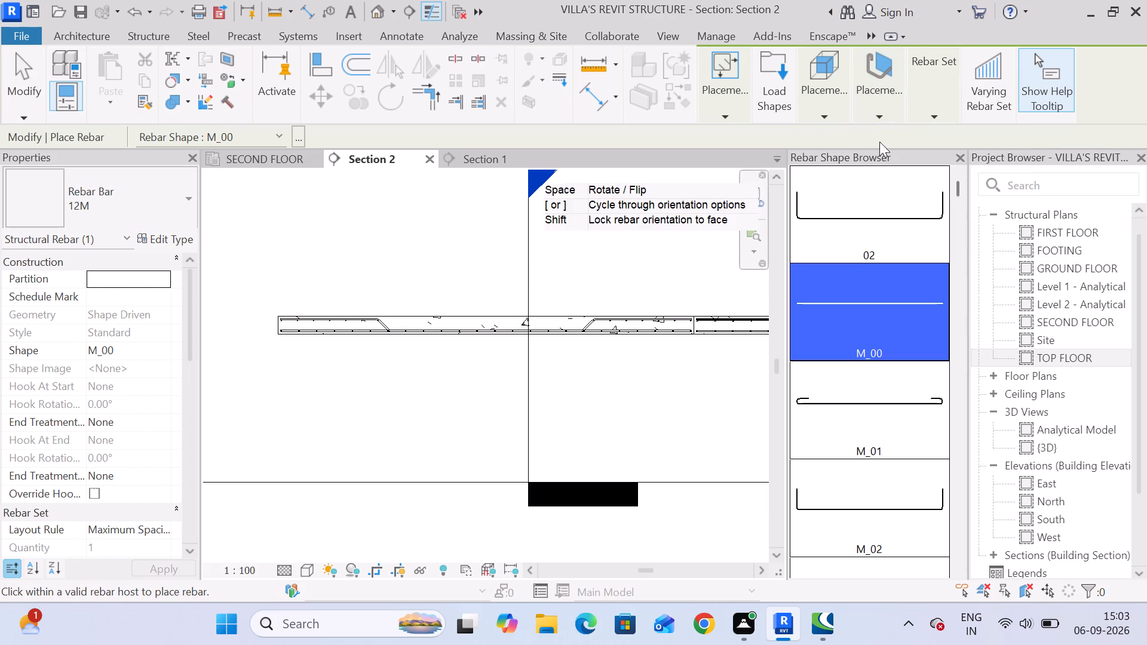
click(933, 115)
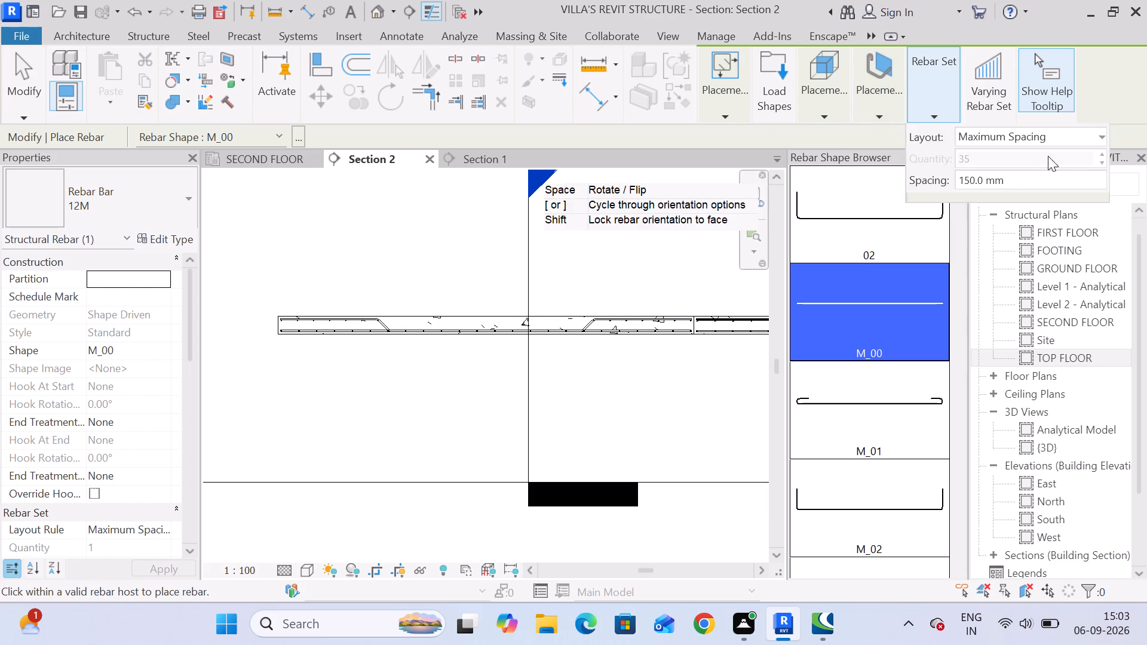
click(1045, 181)
key(3)
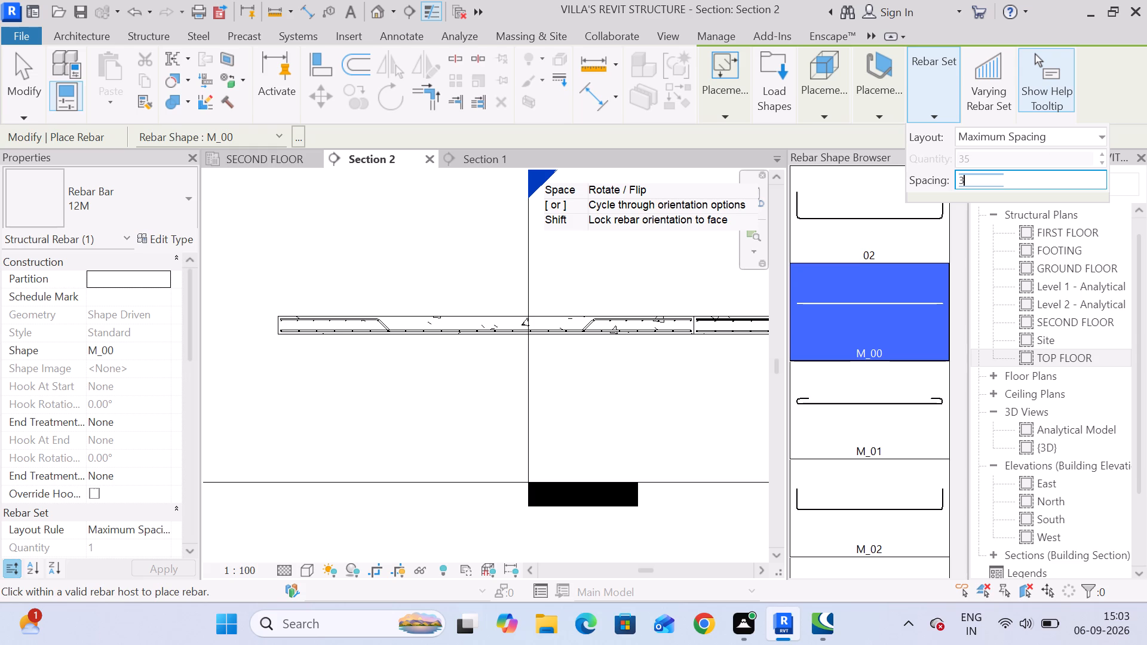
text(00)
key(Return)
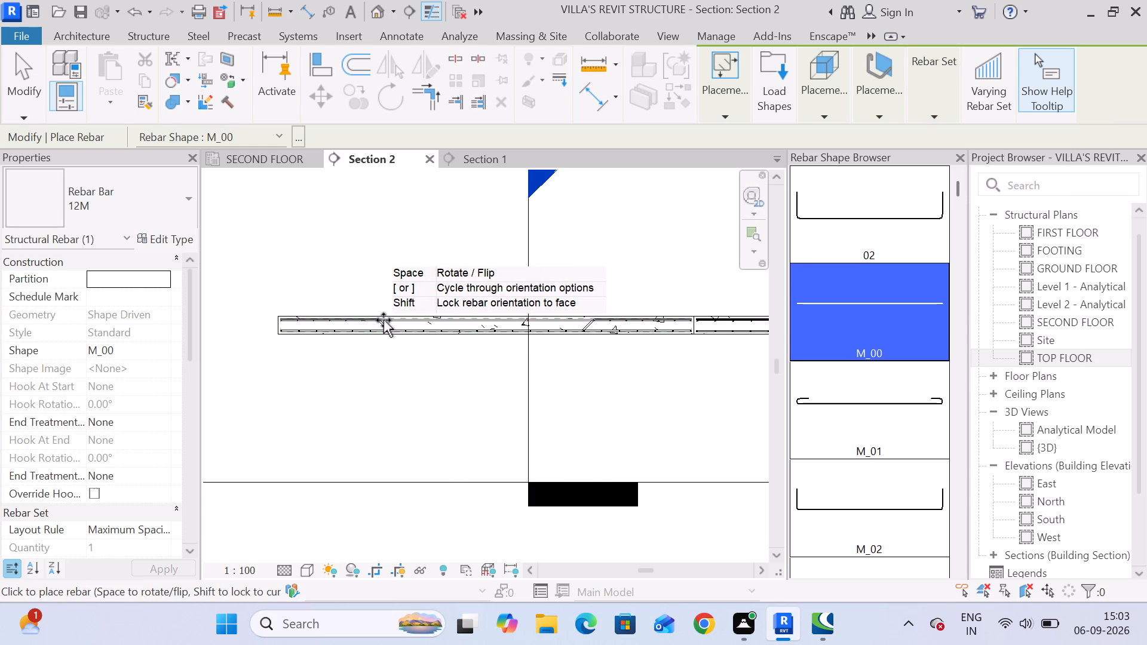
click(384, 320)
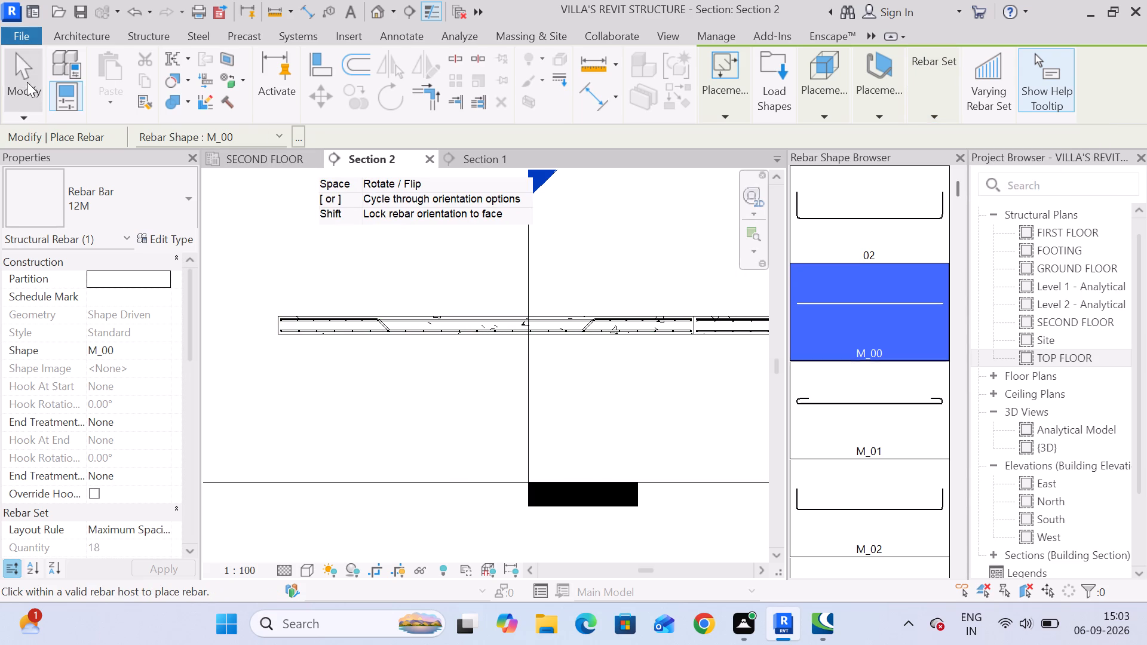
click(29, 87)
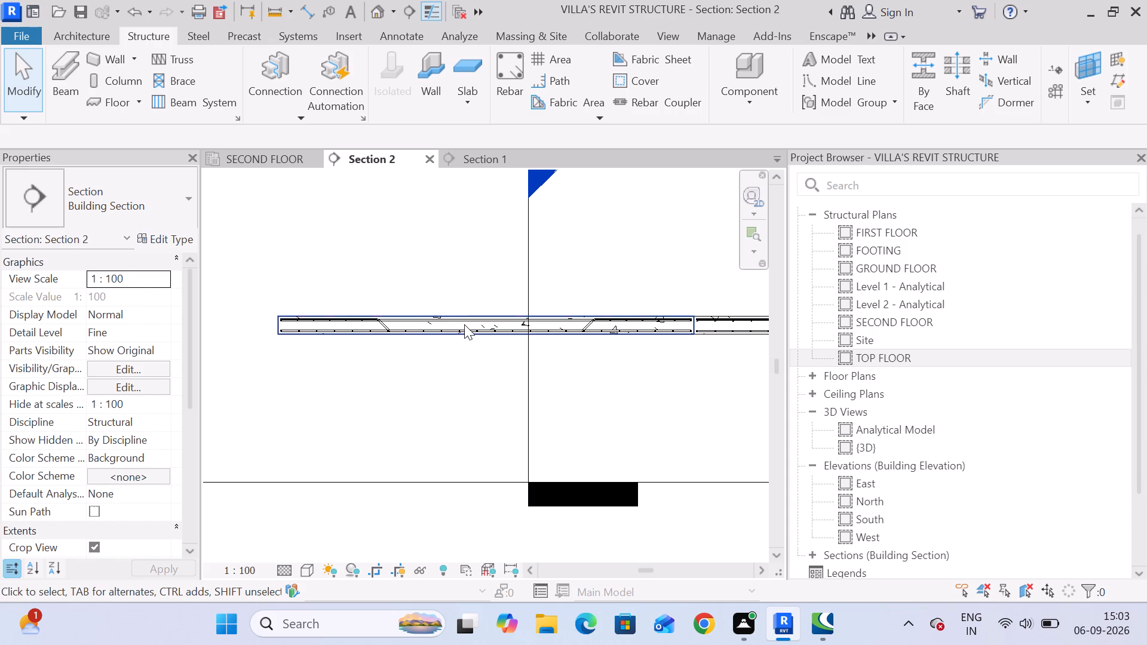
Shorten the new straight top bar set to 1030 mm so it ends just past the bent bar's bend at the slab's outer edge.
click(464, 324)
middle_drag(737, 398, 717, 338)
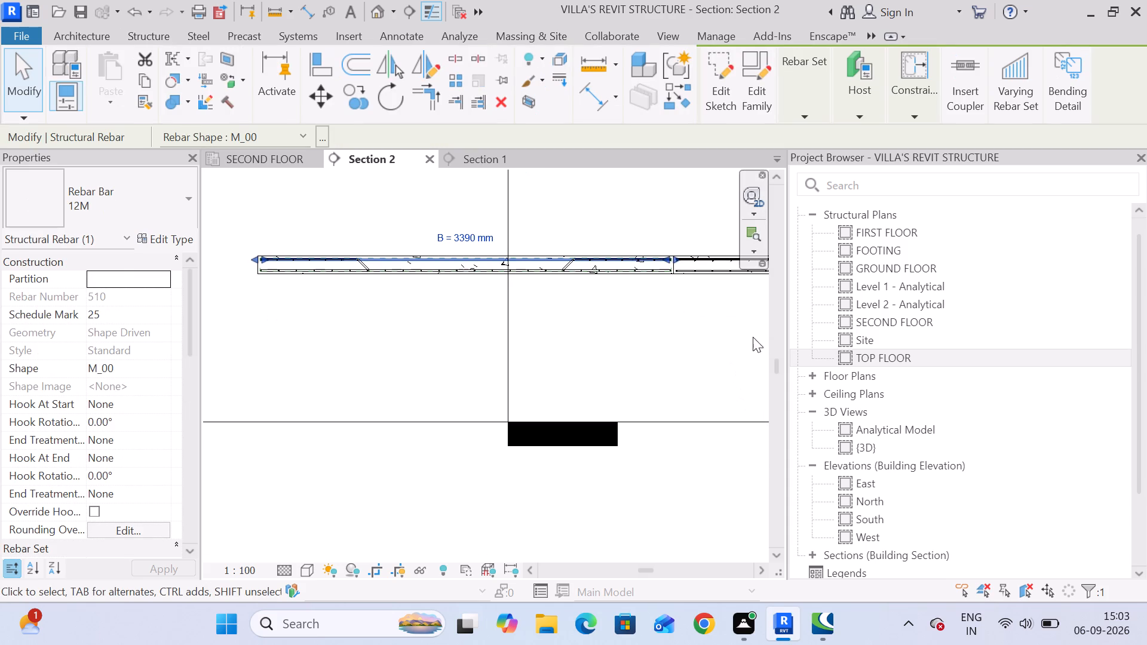
drag(787, 328, 999, 320)
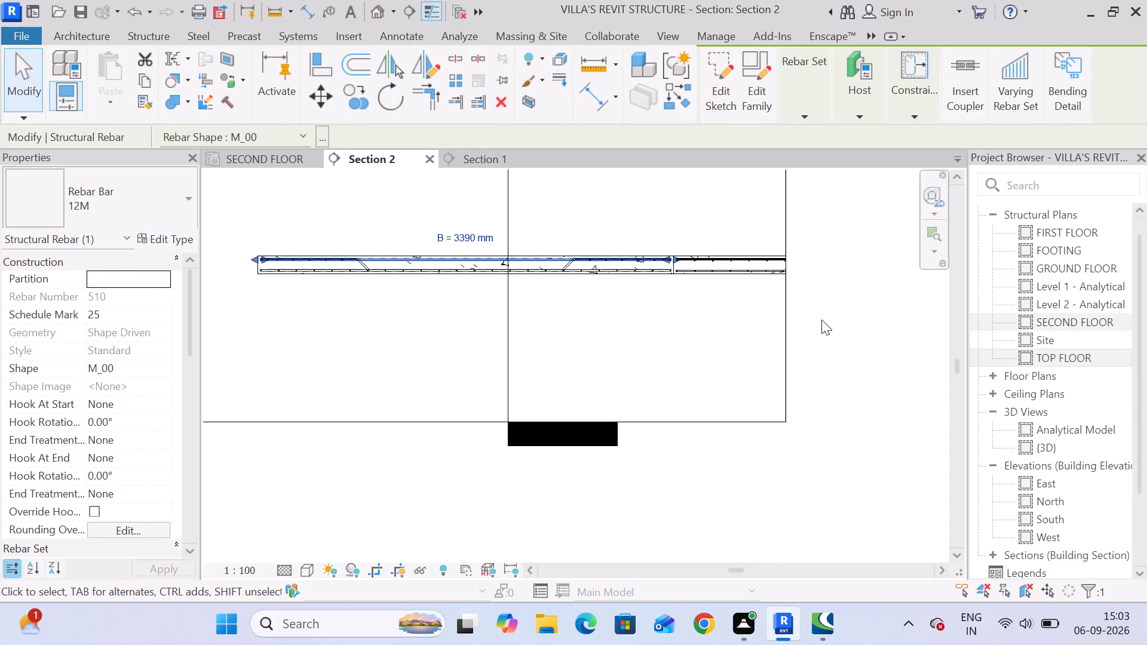
drag(667, 258, 386, 260)
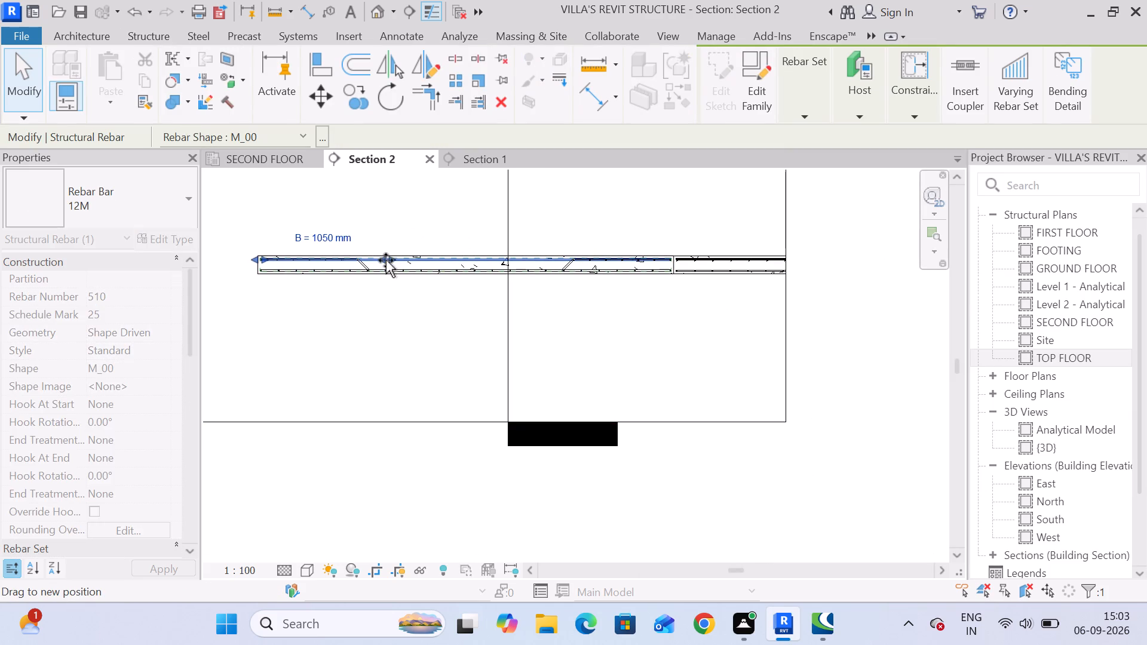
drag(386, 260, 385, 260)
scroll(385, 260, up, 7)
middle_drag(392, 262, 530, 255)
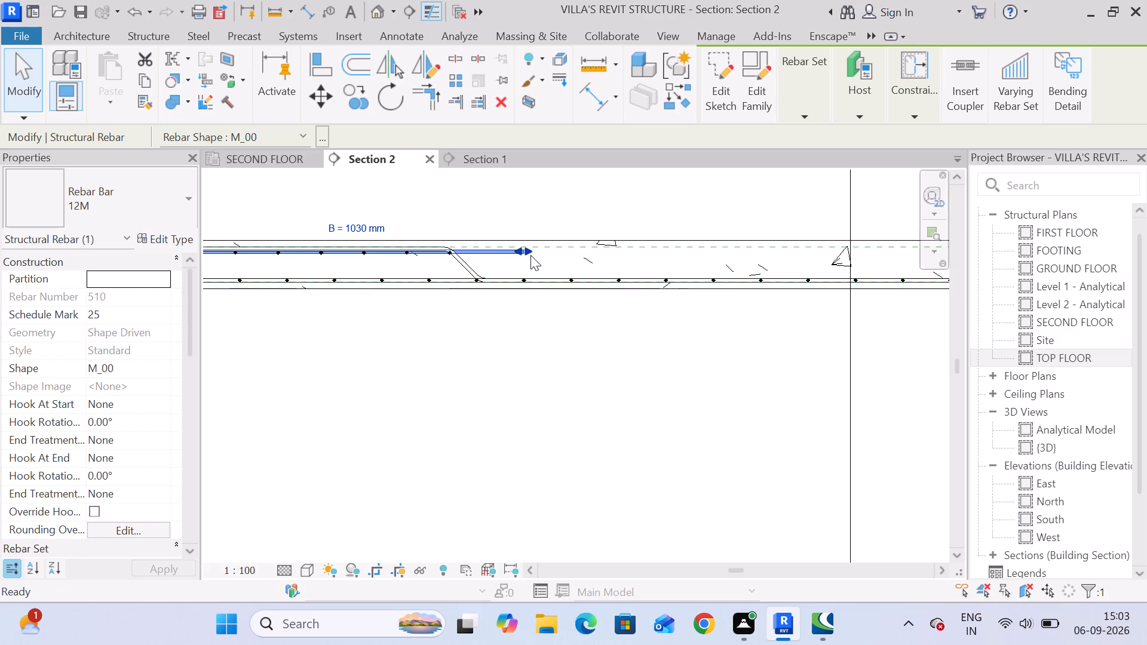
scroll(530, 255, down, 4)
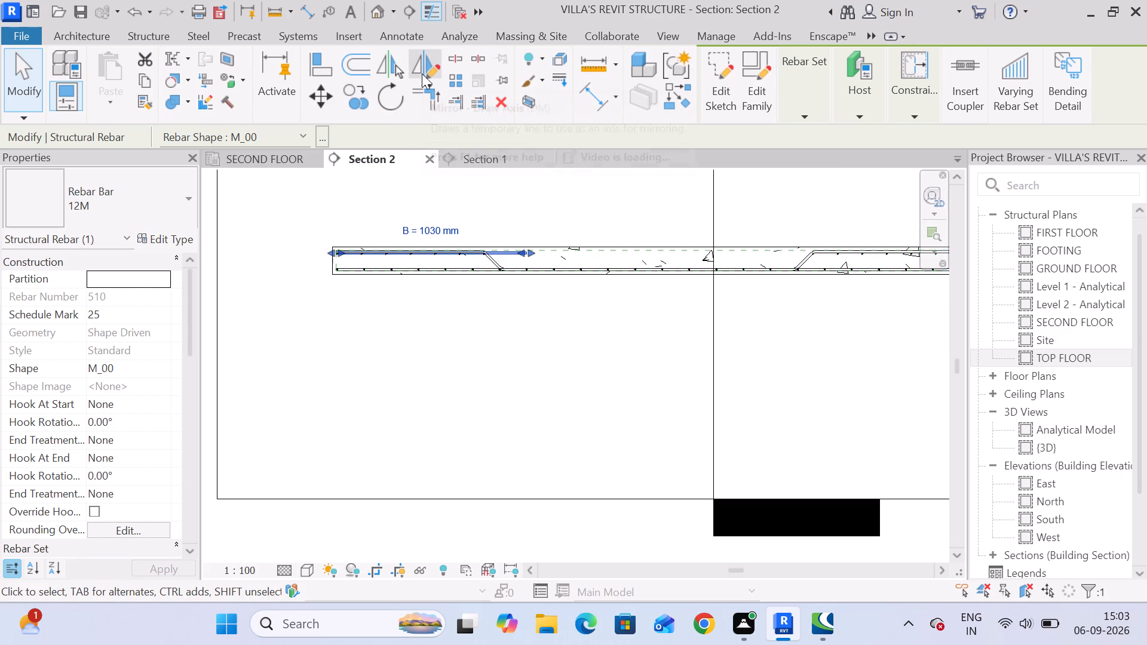
Mirror a copy of the shortened top bar set about a vertical axis drawn at the middle of the slab panel.
click(423, 73)
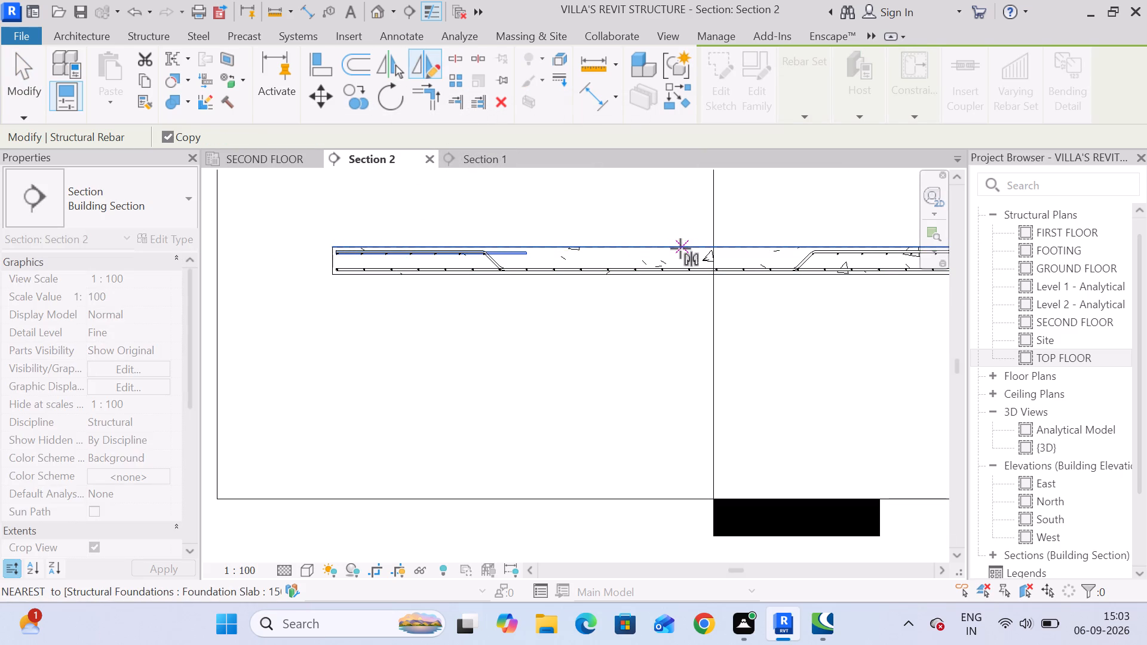
click(651, 248)
click(651, 303)
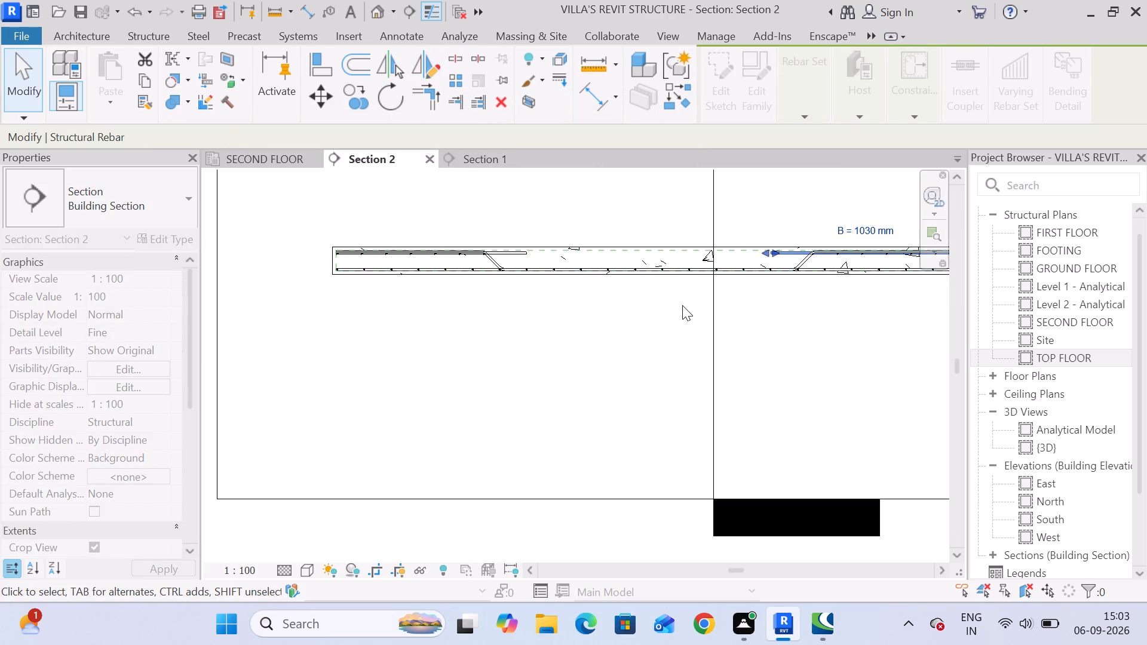
middle_drag(664, 308, 610, 308)
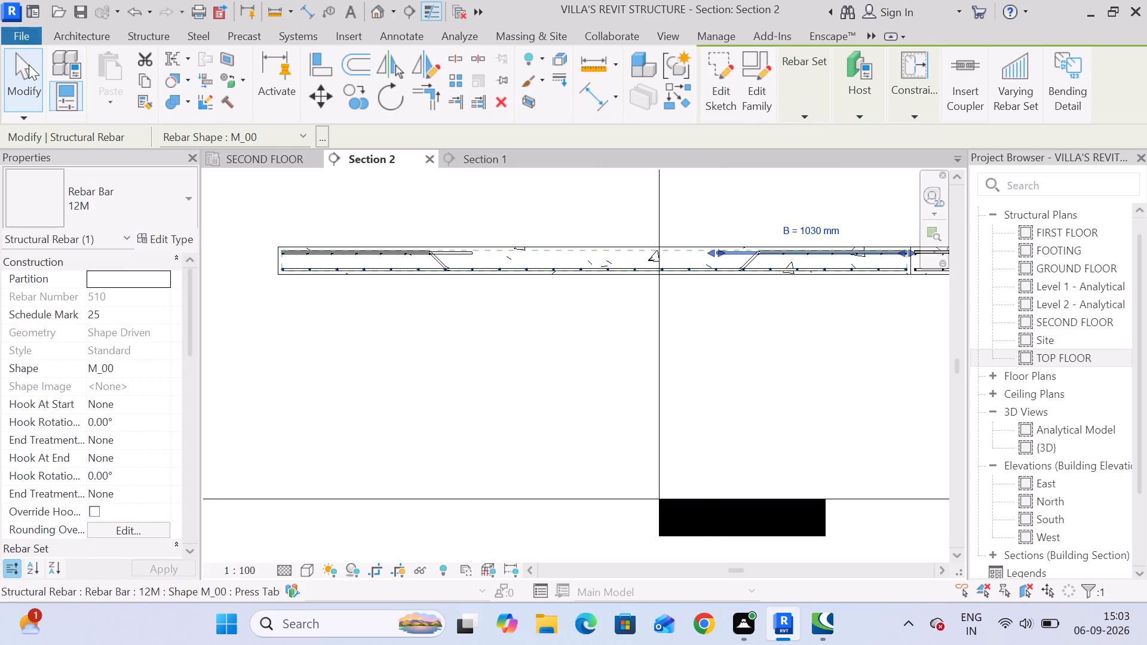
click(29, 69)
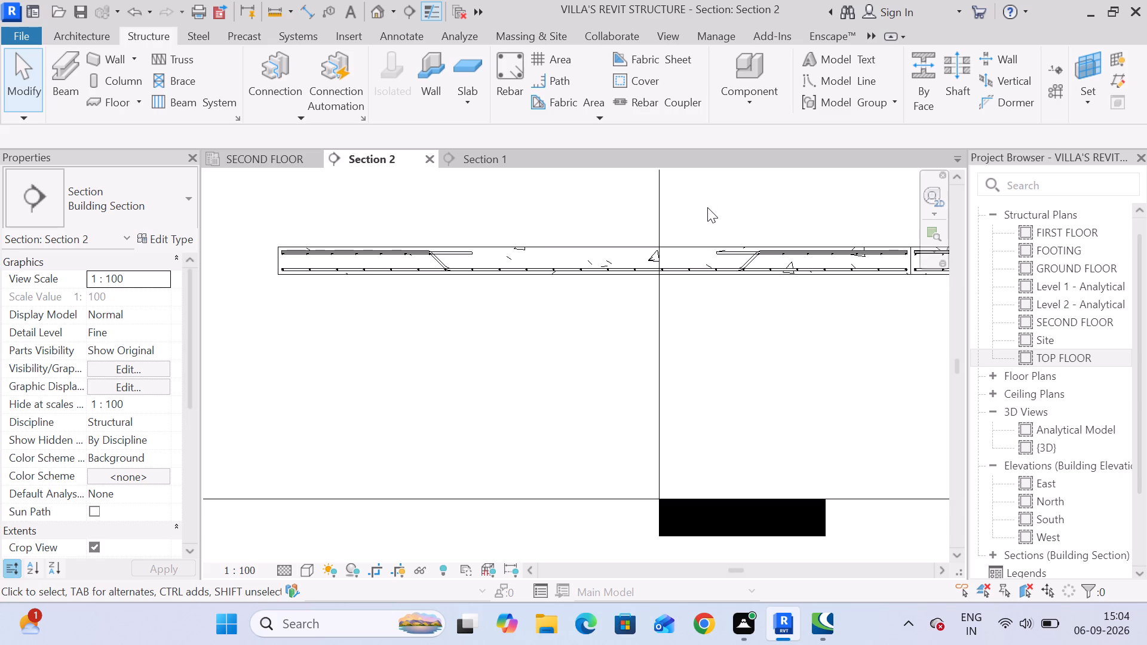
Examine the bent and straight 12M bar sets of the slab panel in Section 2, Section 1 and the second floor plan.
scroll(726, 252, up, 1)
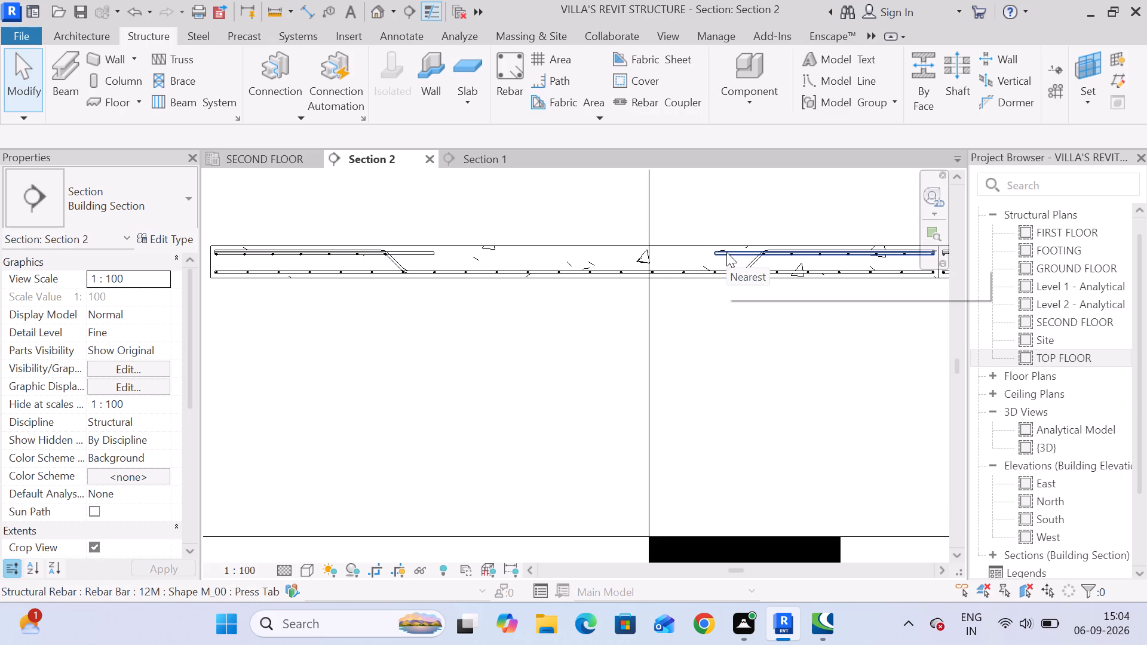
scroll(448, 279, down, 4)
click(472, 165)
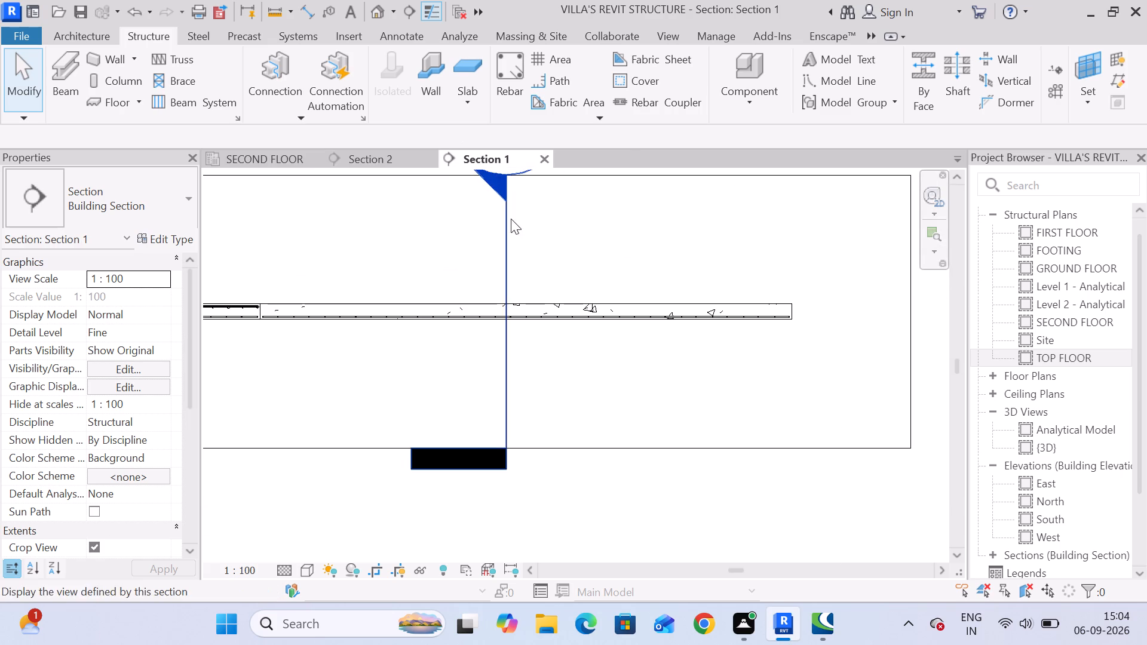
click(270, 157)
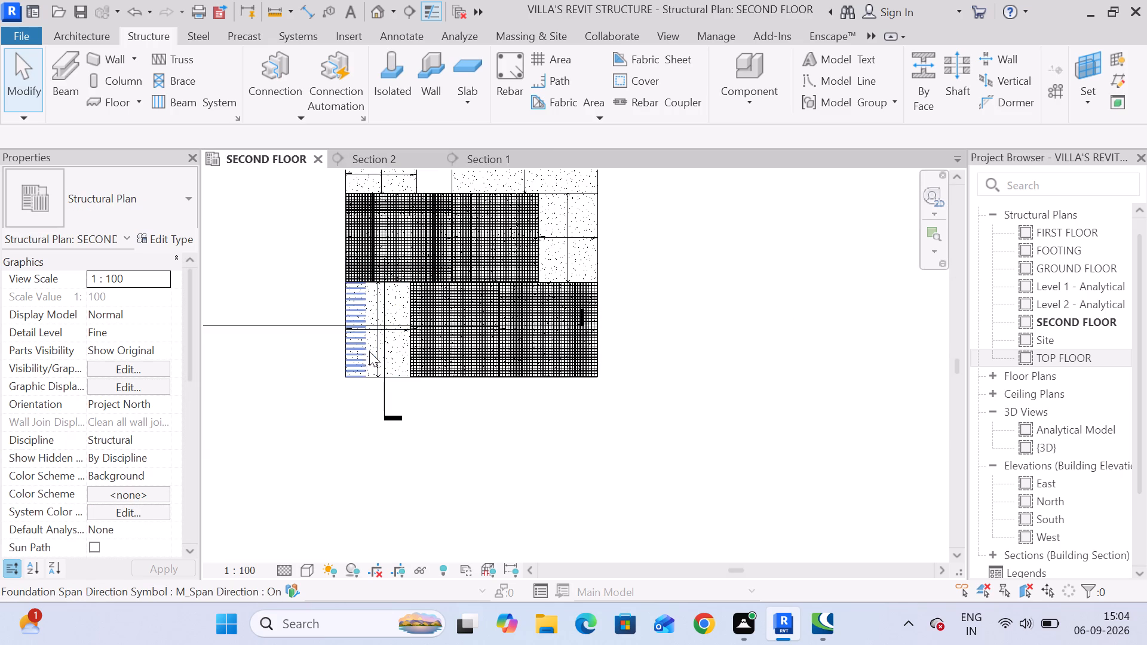
scroll(366, 354, up, 5)
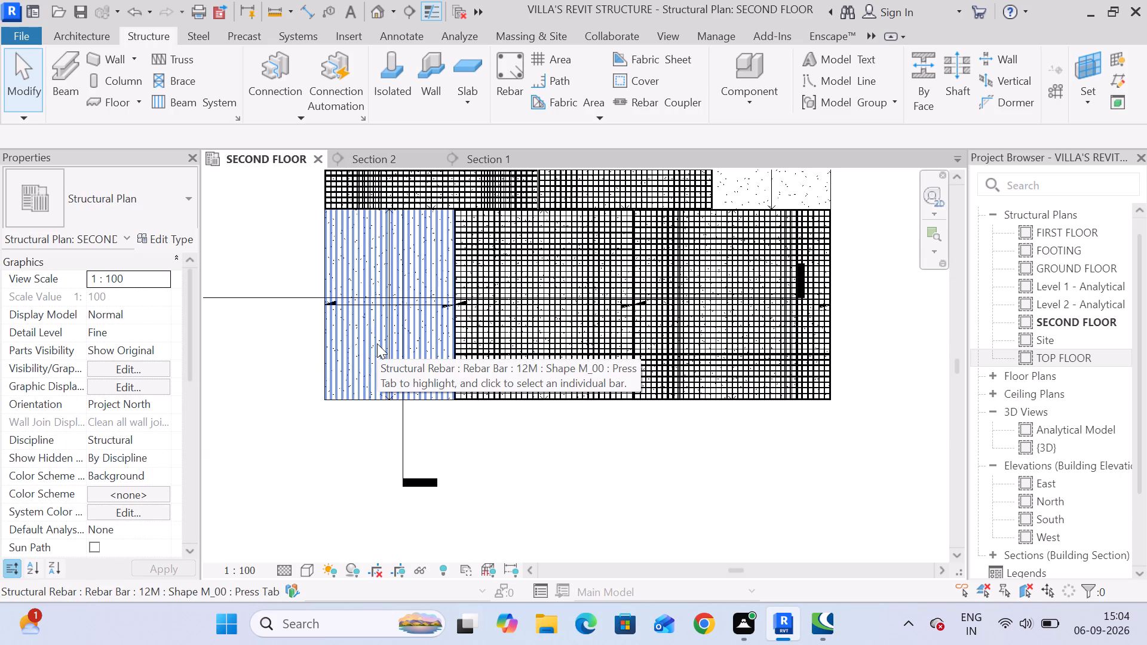
scroll(377, 343, up, 4)
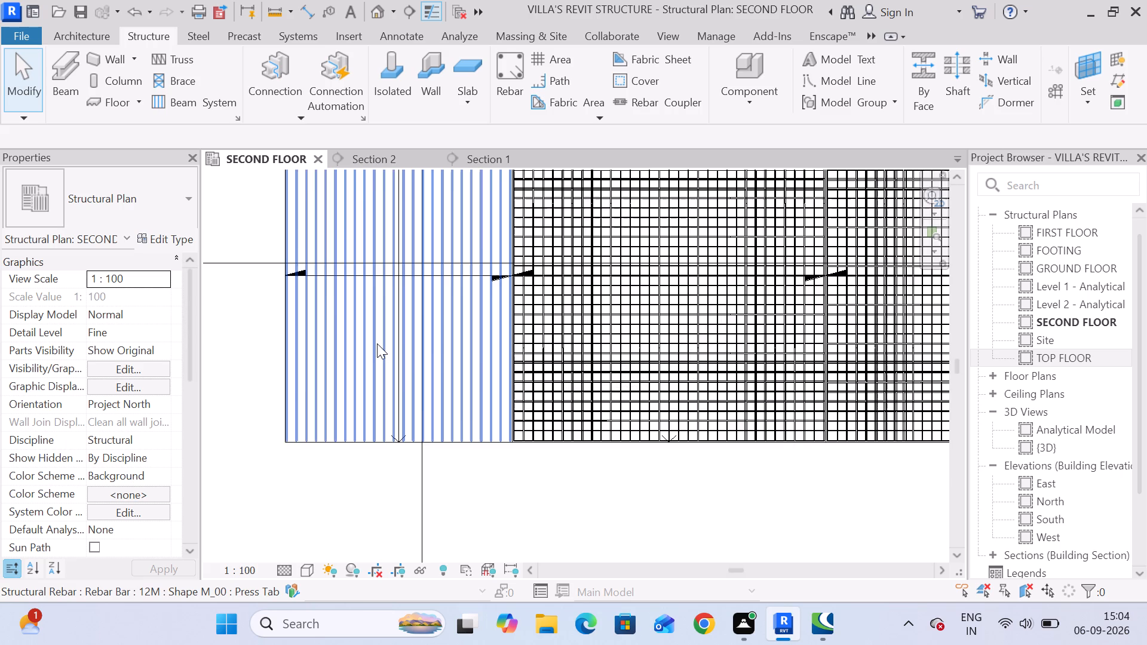
scroll(377, 343, up, 5)
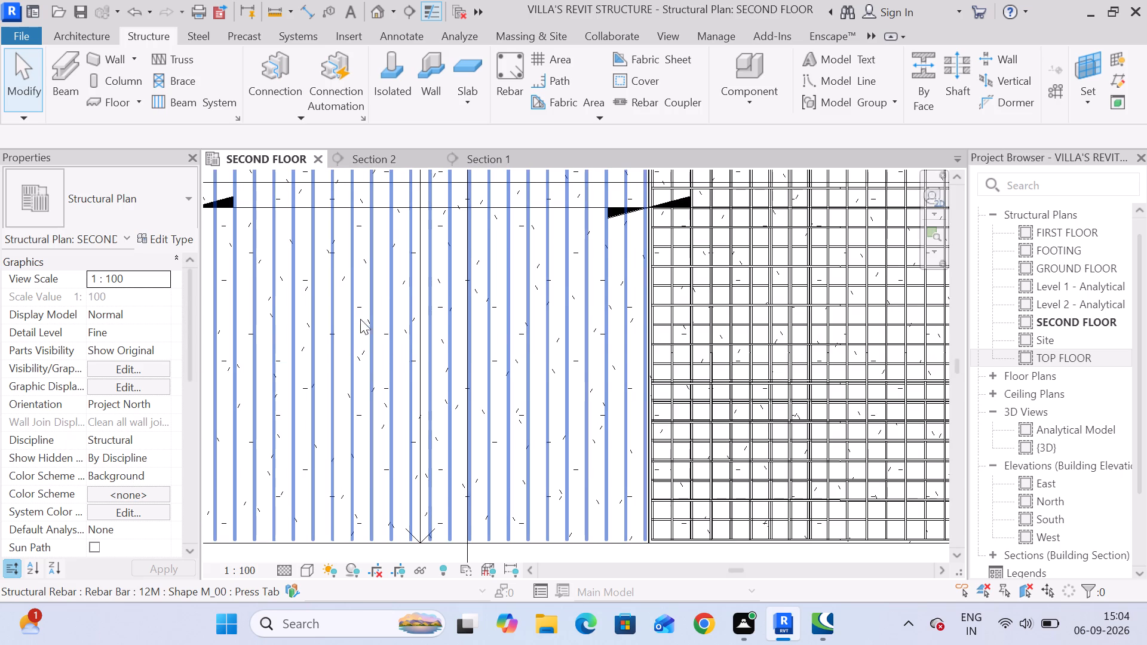
scroll(363, 319, down, 4)
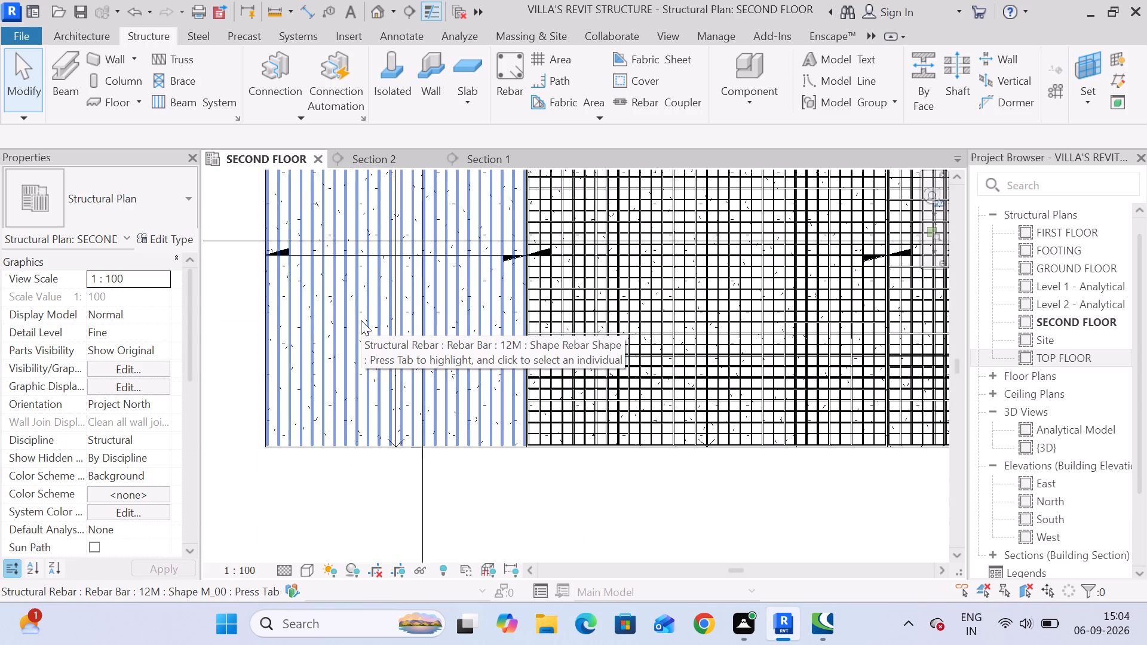
click(382, 161)
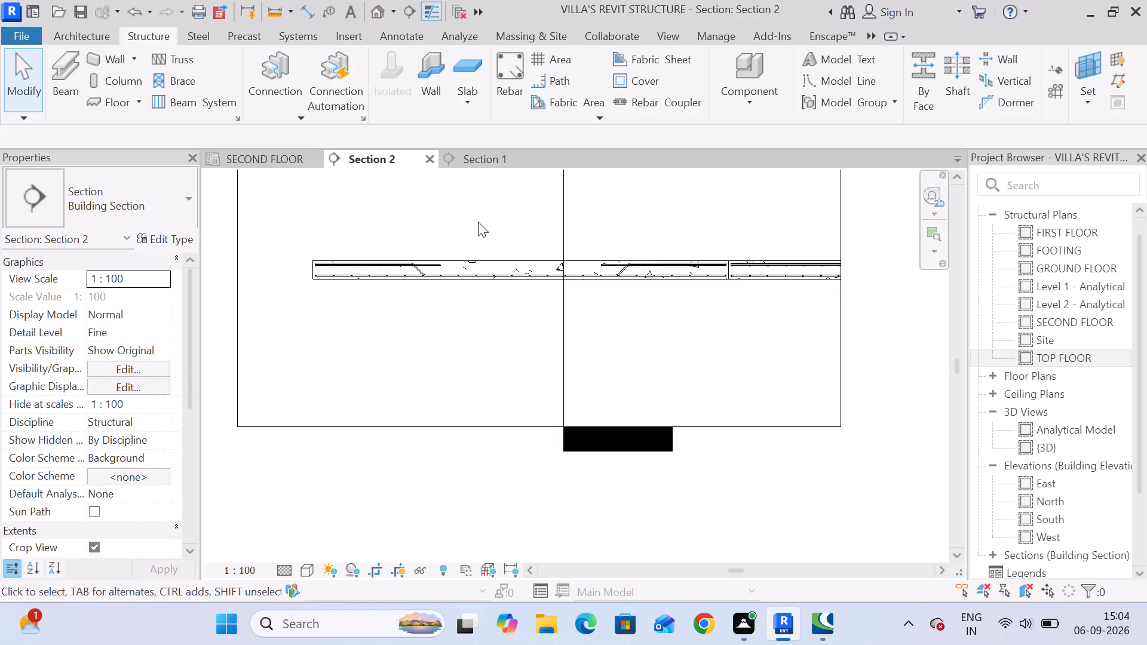
click(616, 270)
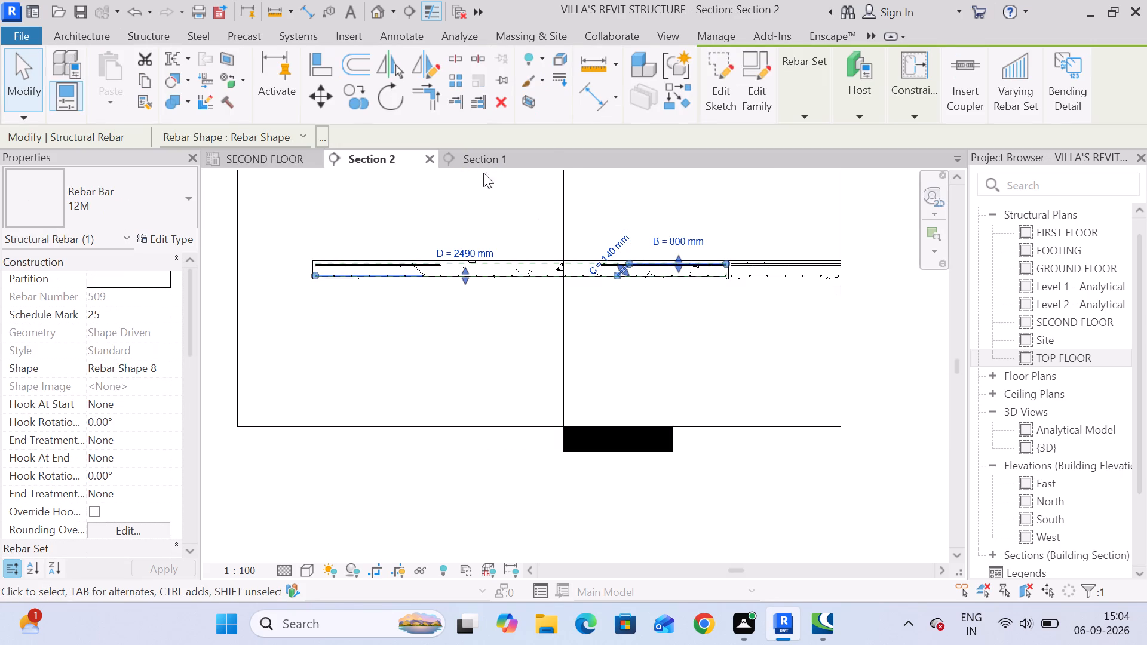
click(262, 156)
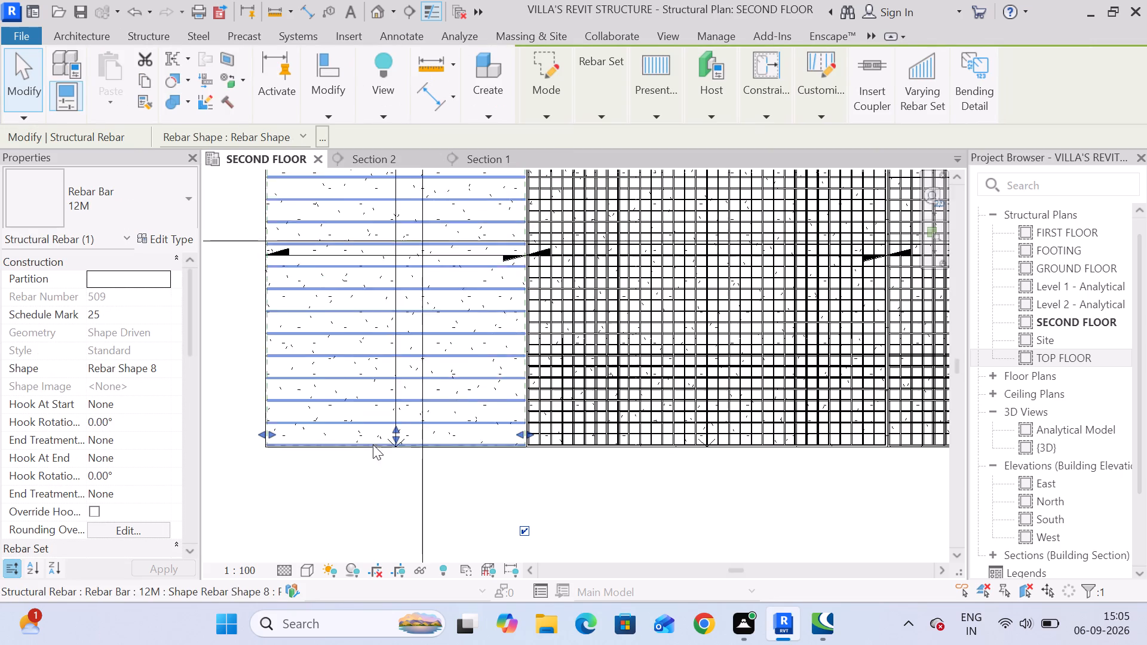
scroll(462, 466, down, 4)
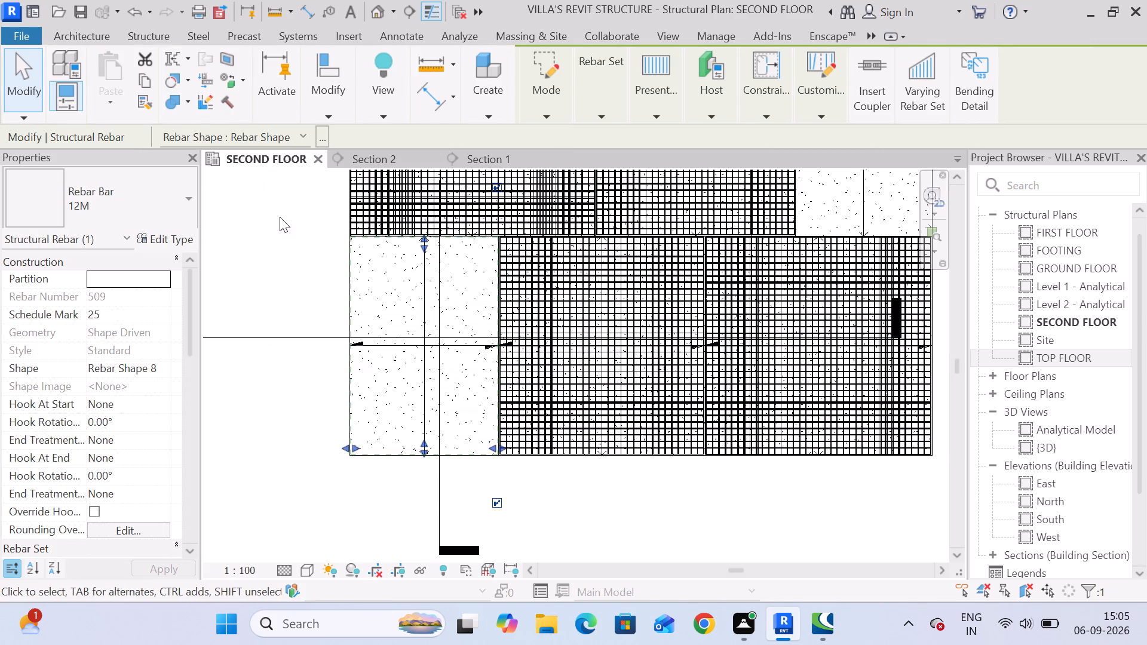
click(274, 207)
Show only the corner slab panel's structural rebar sets unobscured in the SECOND FLOOR structural plan, Analytical Model and {3D} views.
scroll(430, 473, down, 3)
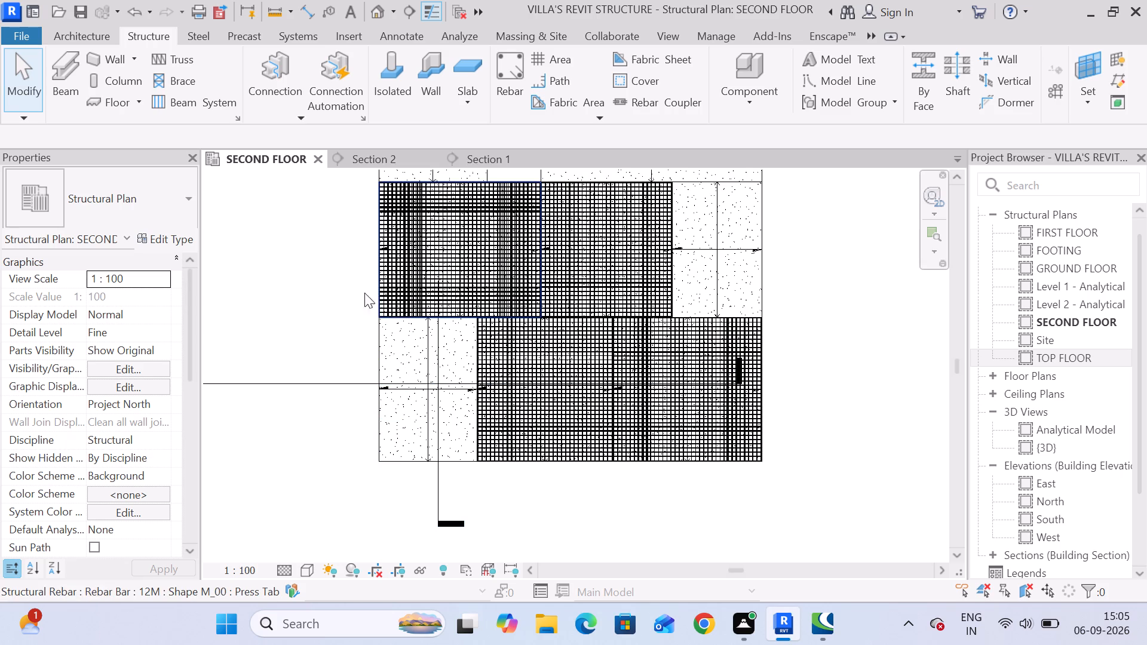
drag(356, 283, 489, 485)
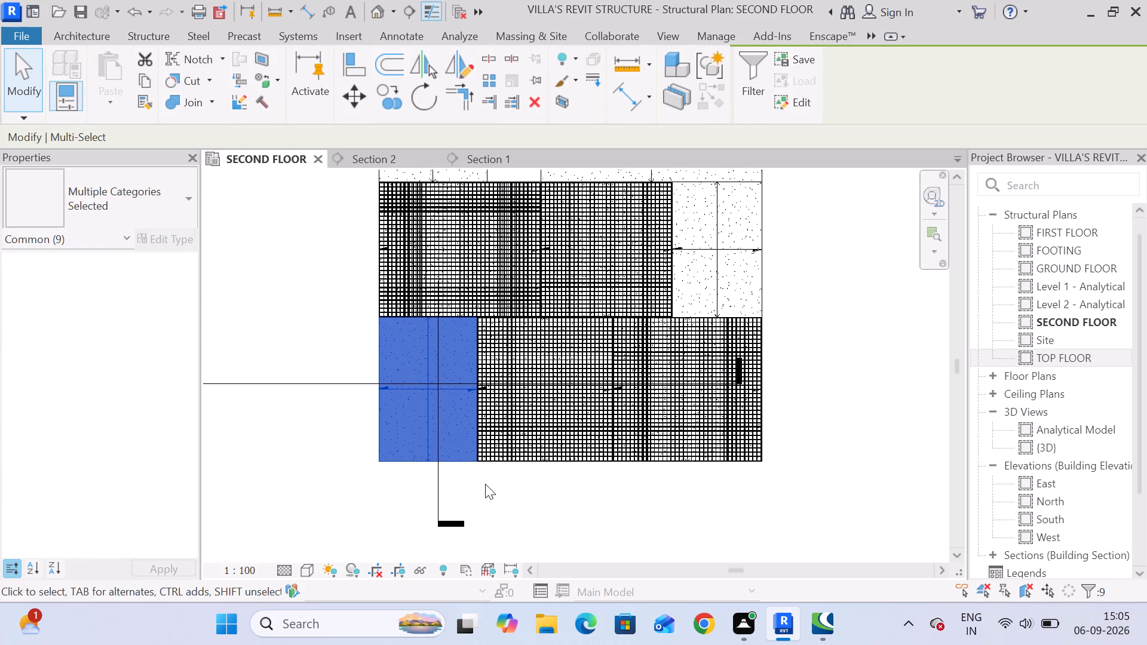
click(752, 81)
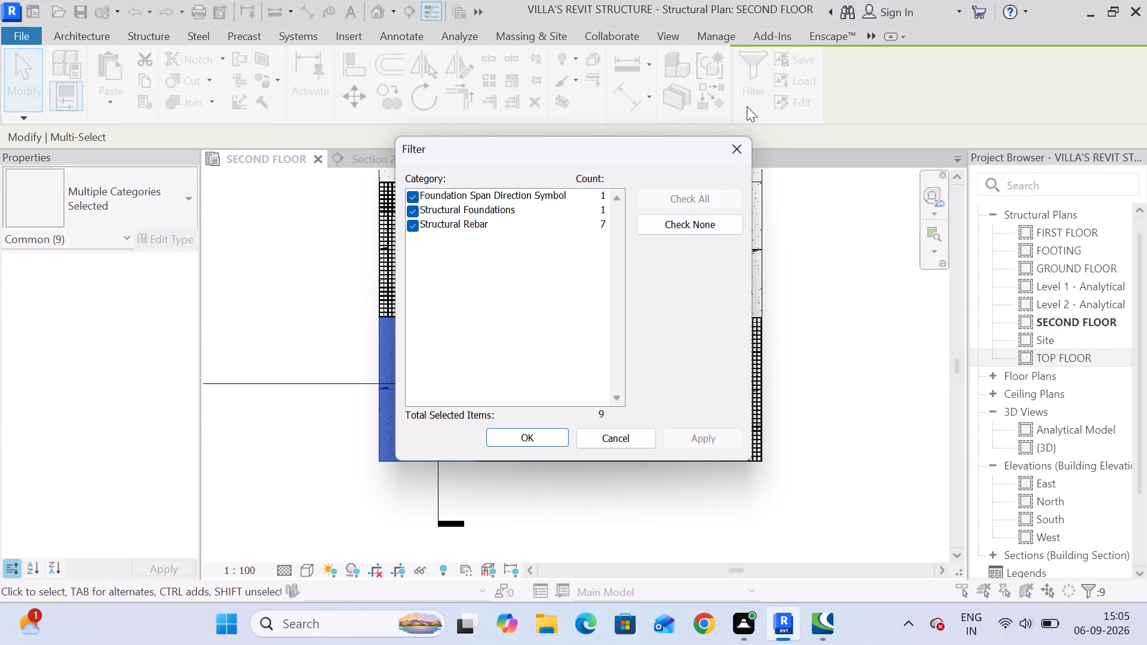
click(674, 223)
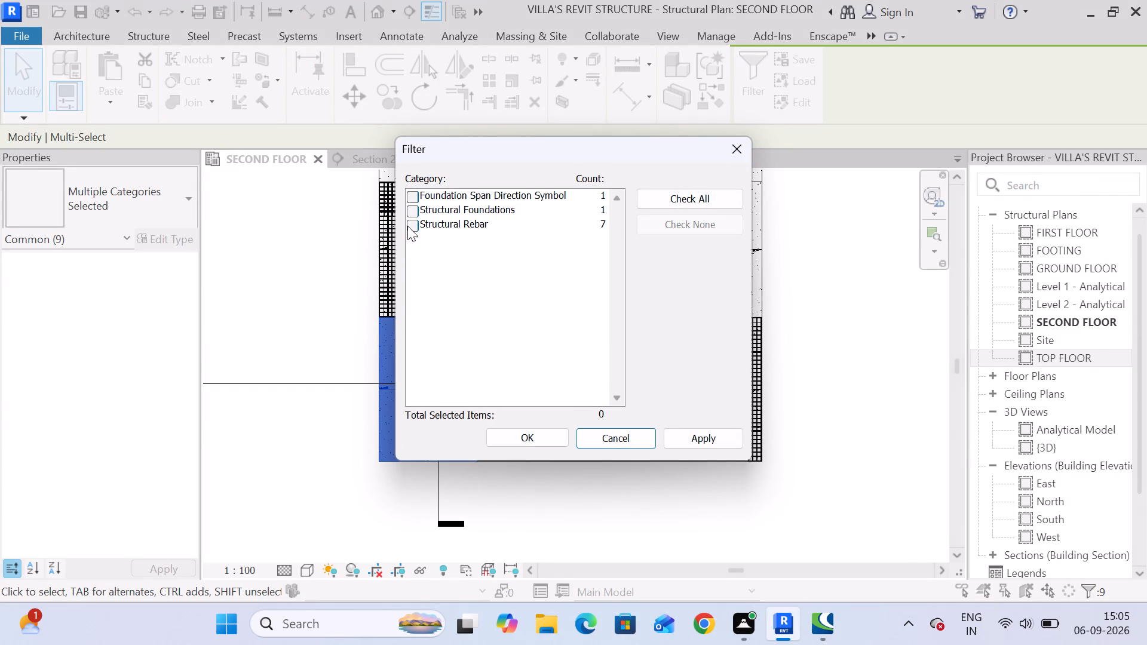
click(408, 227)
click(543, 435)
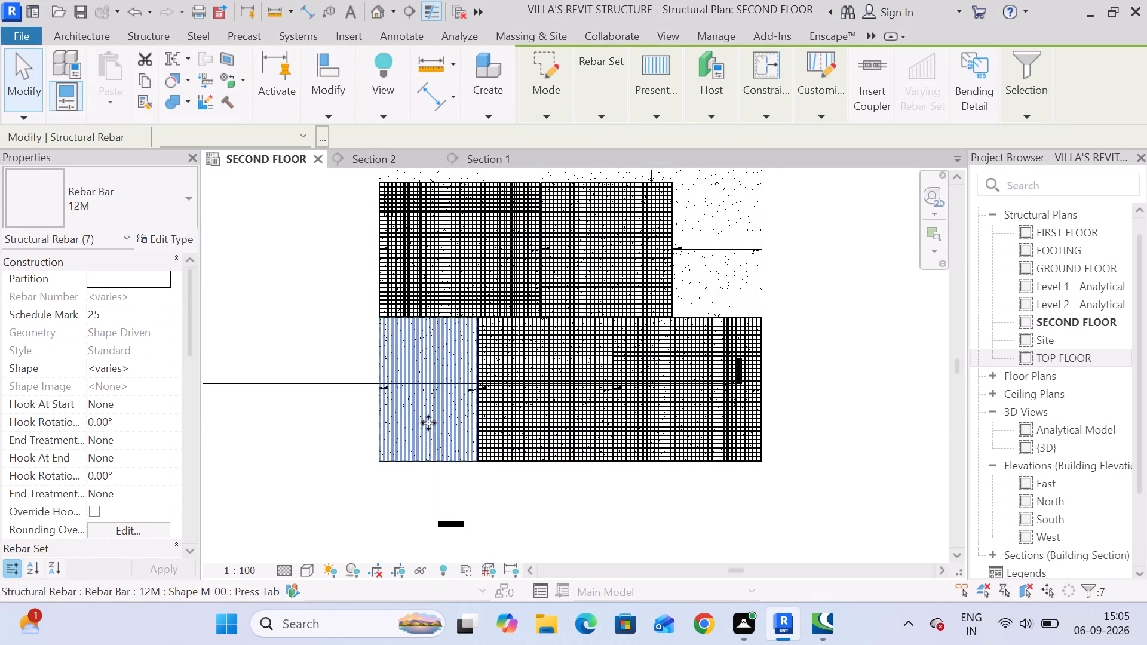
scroll(121, 393, down, 5)
drag(118, 392, 124, 391)
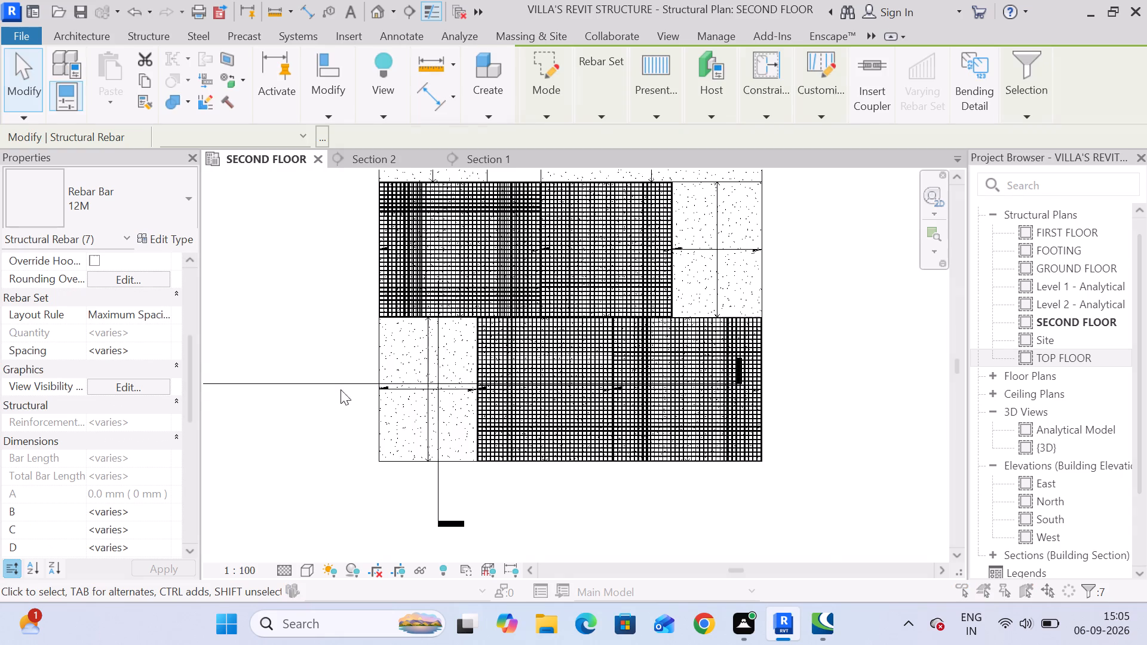
click(718, 236)
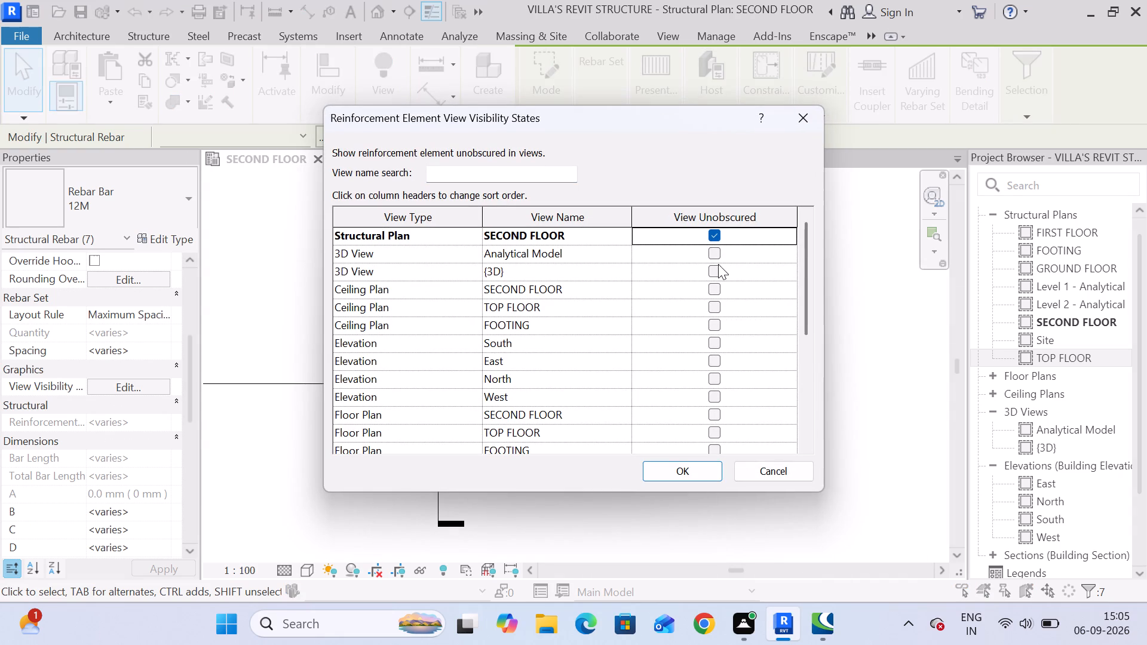
click(712, 256)
click(712, 271)
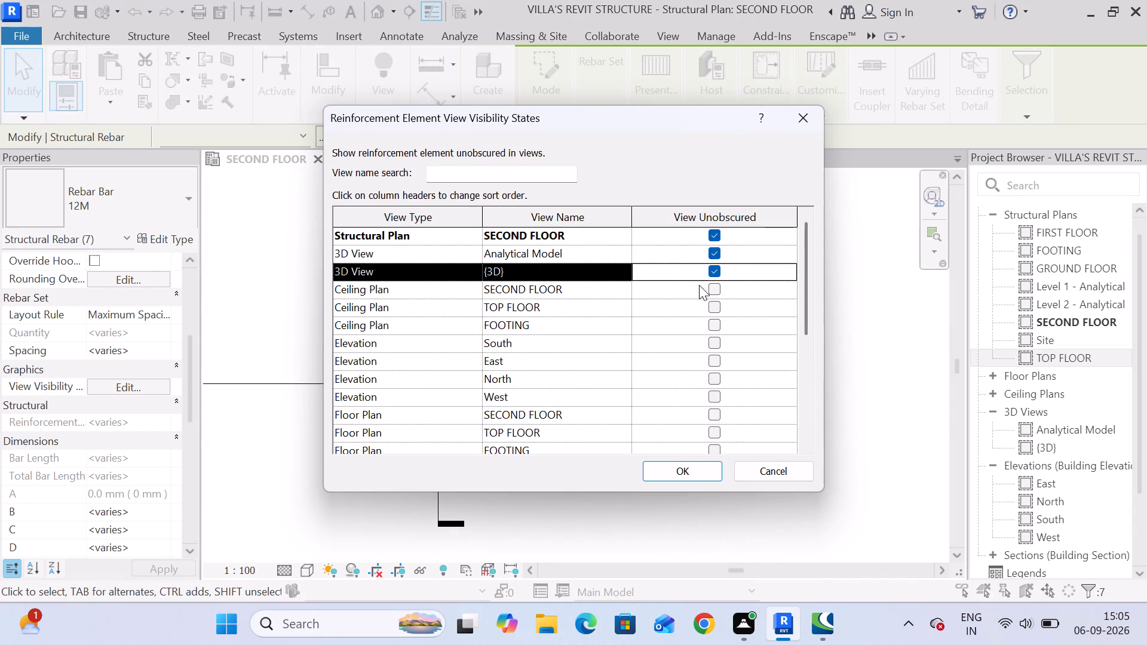
click(664, 466)
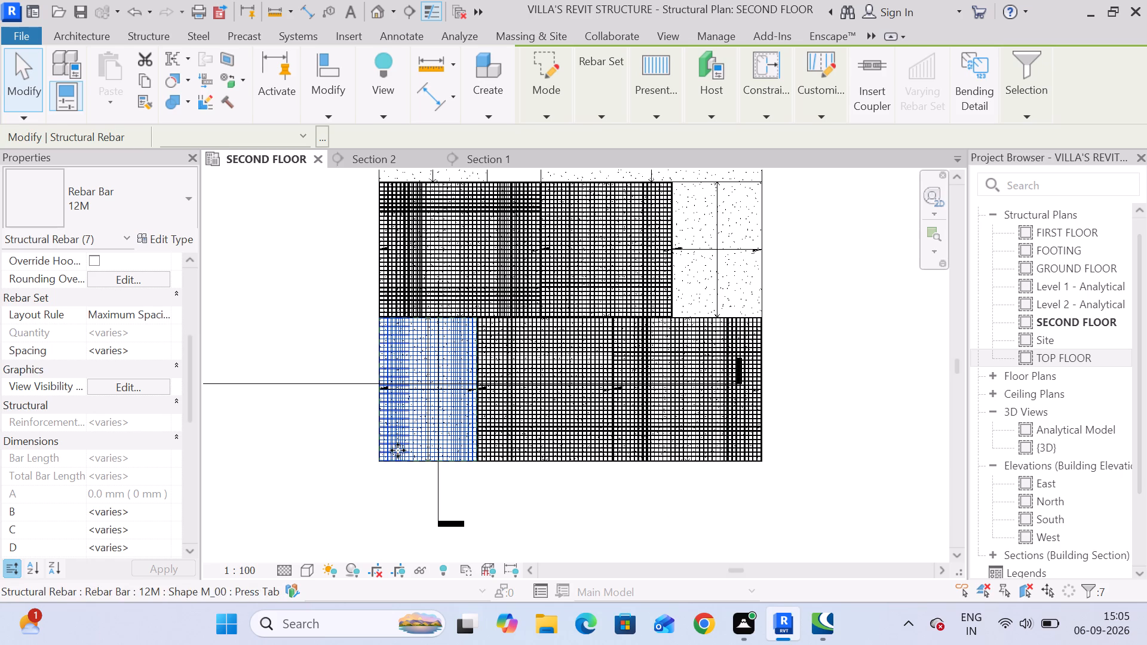
click(340, 432)
Pull the short top bar set beside the neighbouring panel in from the slab's lower outer edge onto the next bar line.
scroll(403, 440, up, 5)
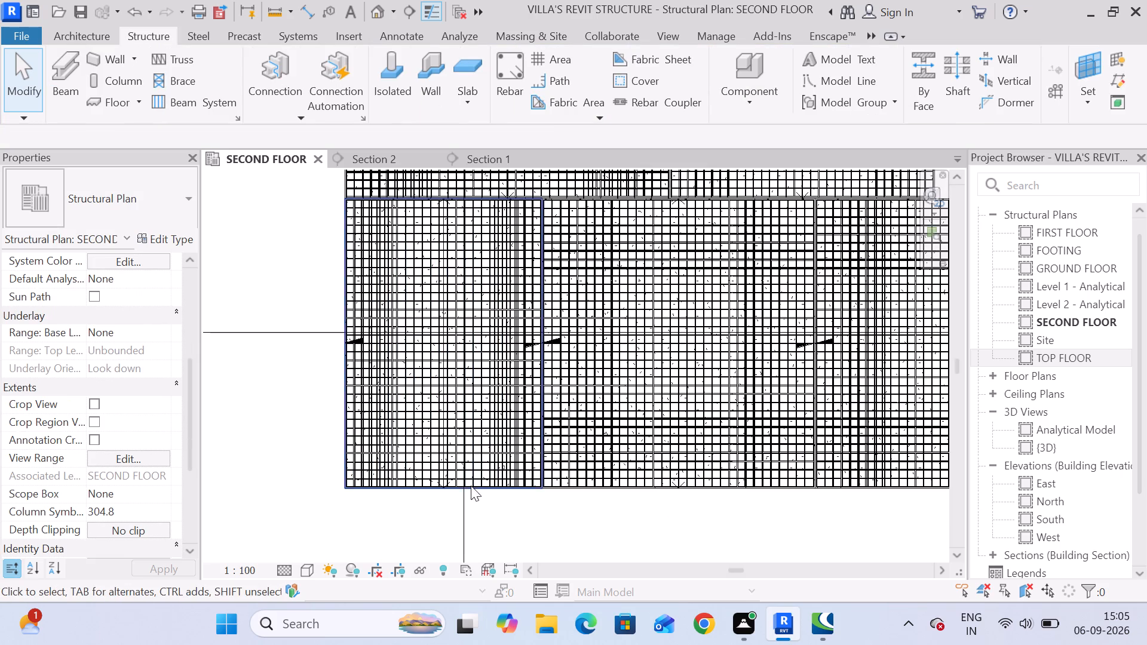
scroll(513, 449, up, 4)
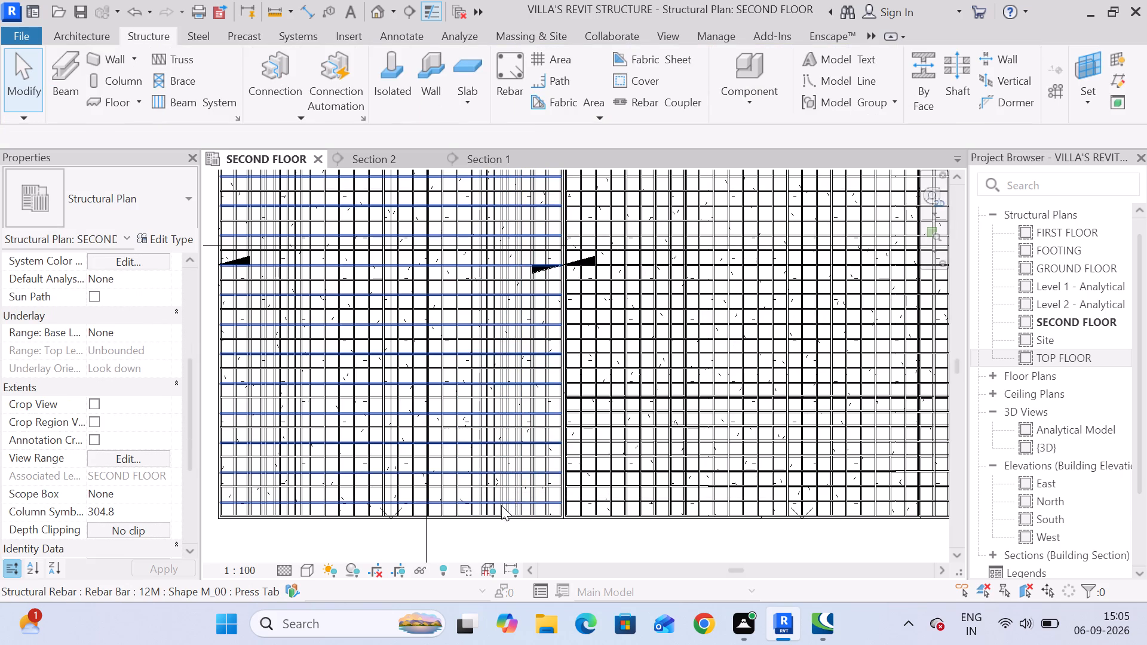
middle_drag(296, 514, 370, 440)
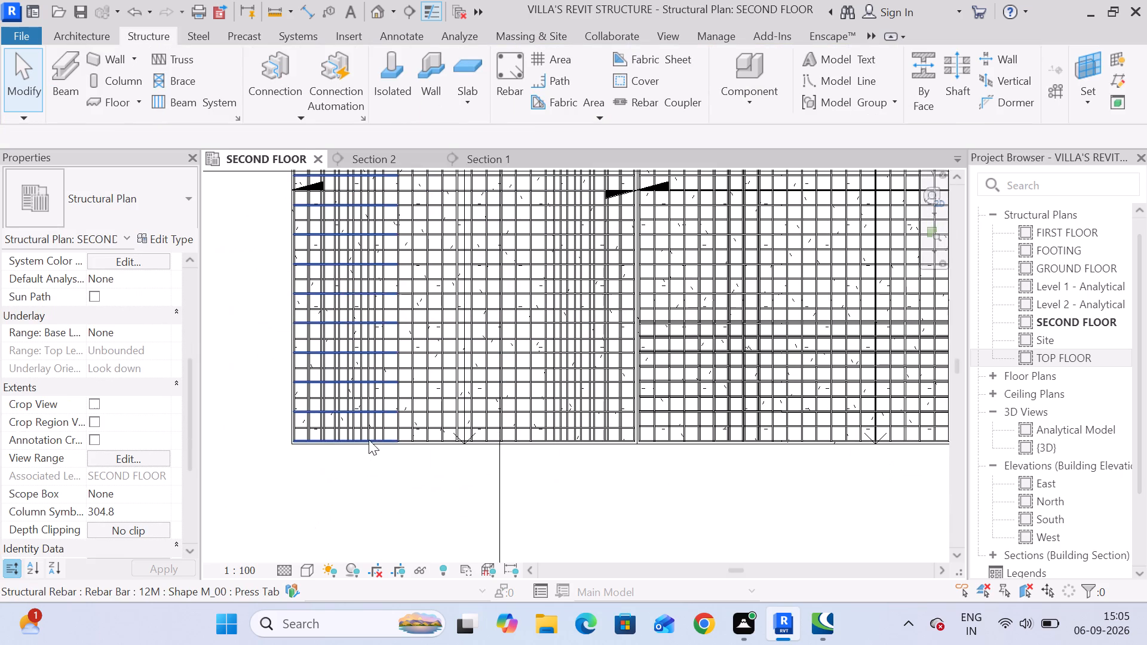
click(579, 441)
middle_drag(617, 485, 587, 485)
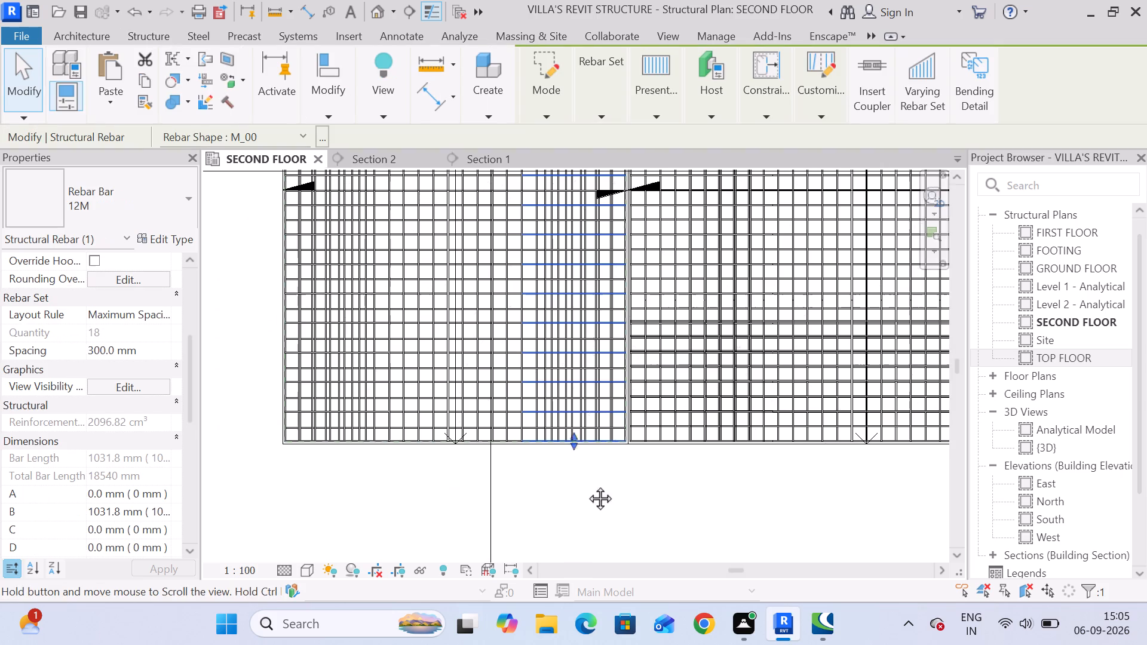
middle_drag(587, 485, 505, 485)
scroll(479, 446, up, 5)
drag(464, 438, 466, 413)
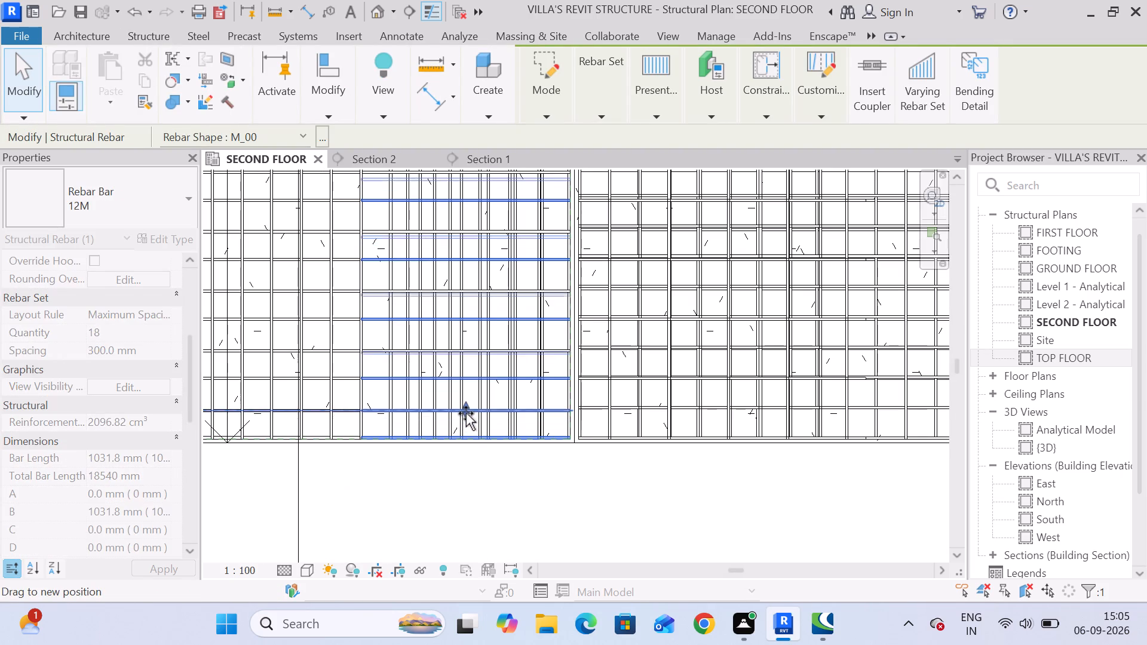
drag(466, 413, 466, 413)
scroll(466, 413, up, 7)
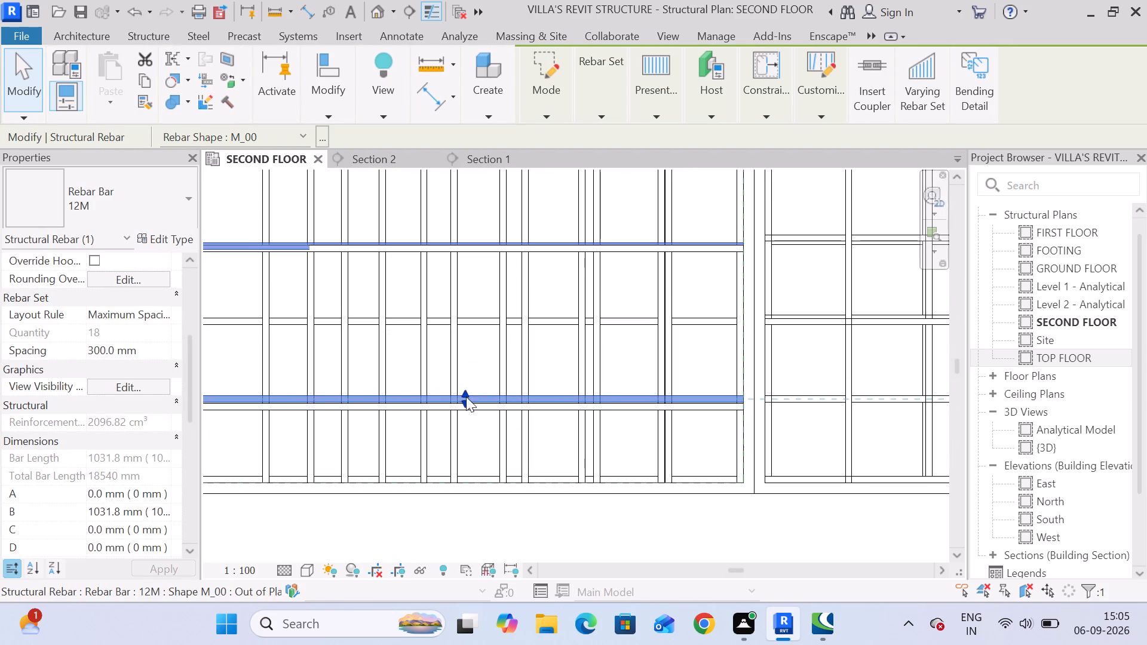
drag(466, 397, 466, 411)
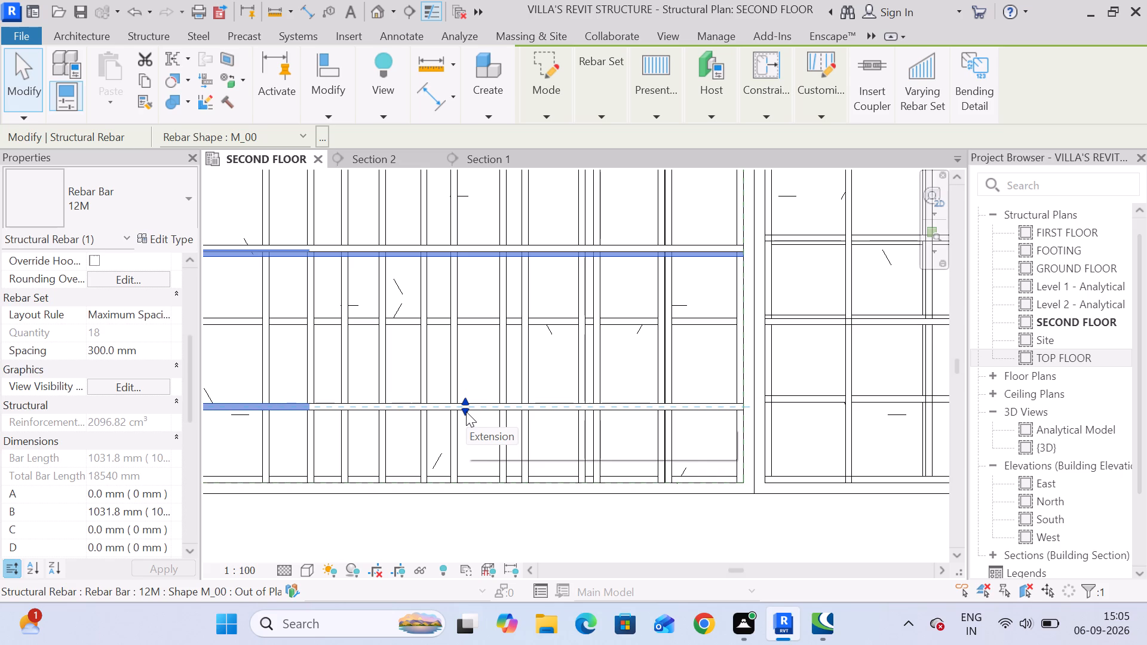
Pull the opposite end of the same short top bar set in from the upper panel joint onto the next bar line.
scroll(466, 411, down, 6)
middle_drag(479, 245, 479, 523)
scroll(473, 344, down, 6)
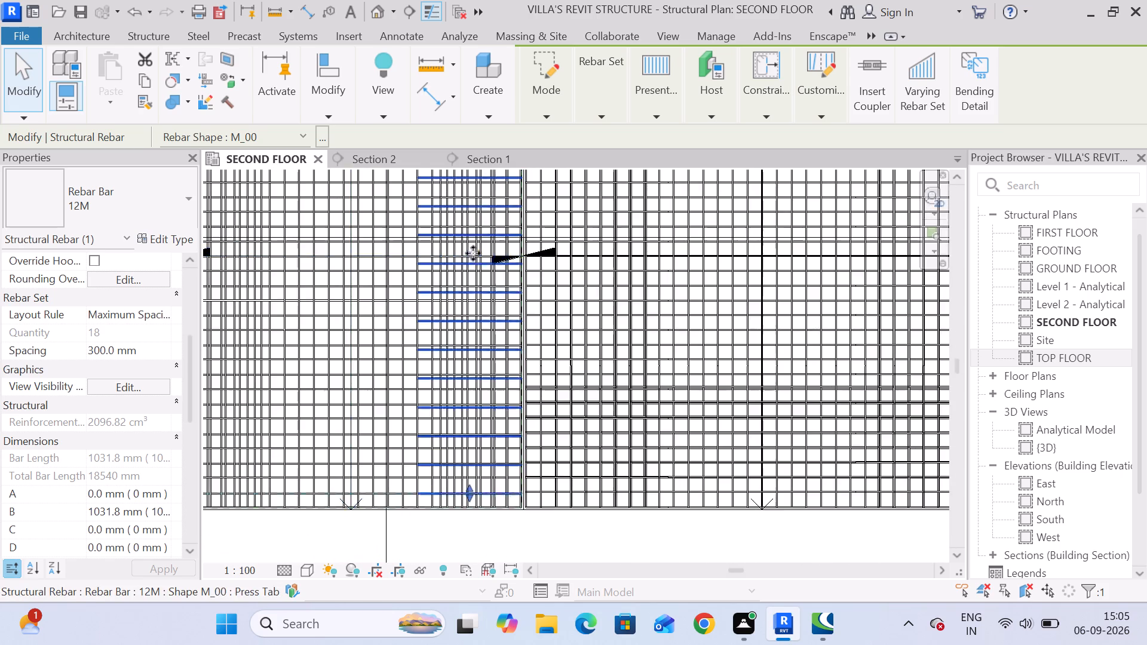
middle_drag(468, 271, 463, 554)
scroll(472, 320, up, 7)
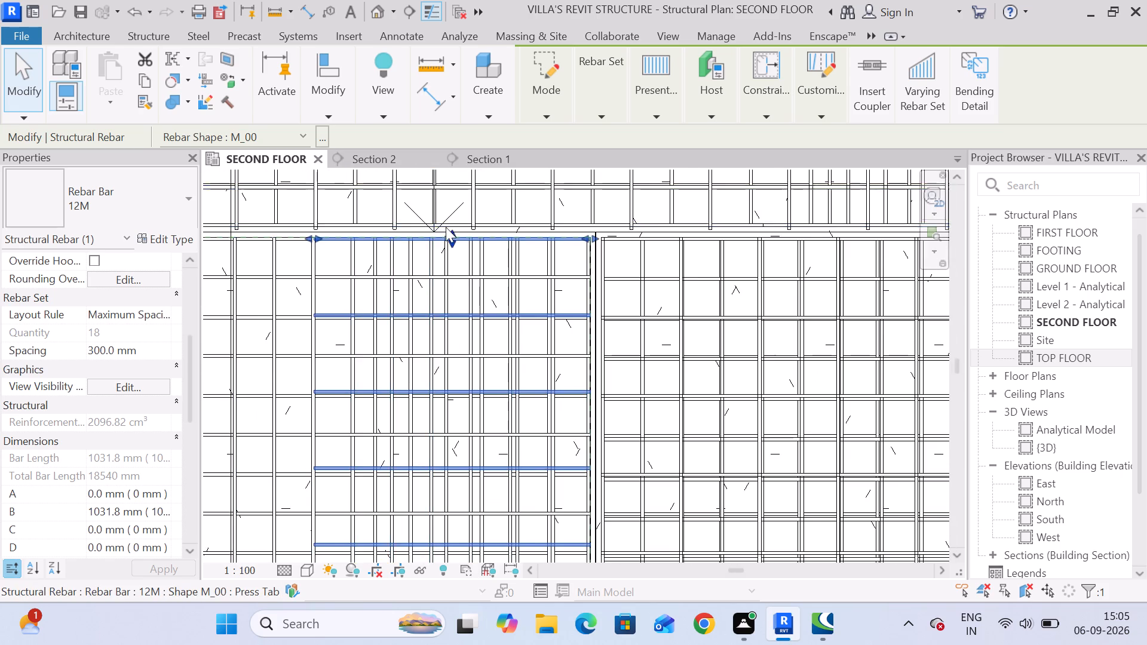
scroll(446, 227, up, 4)
drag(453, 248, 463, 312)
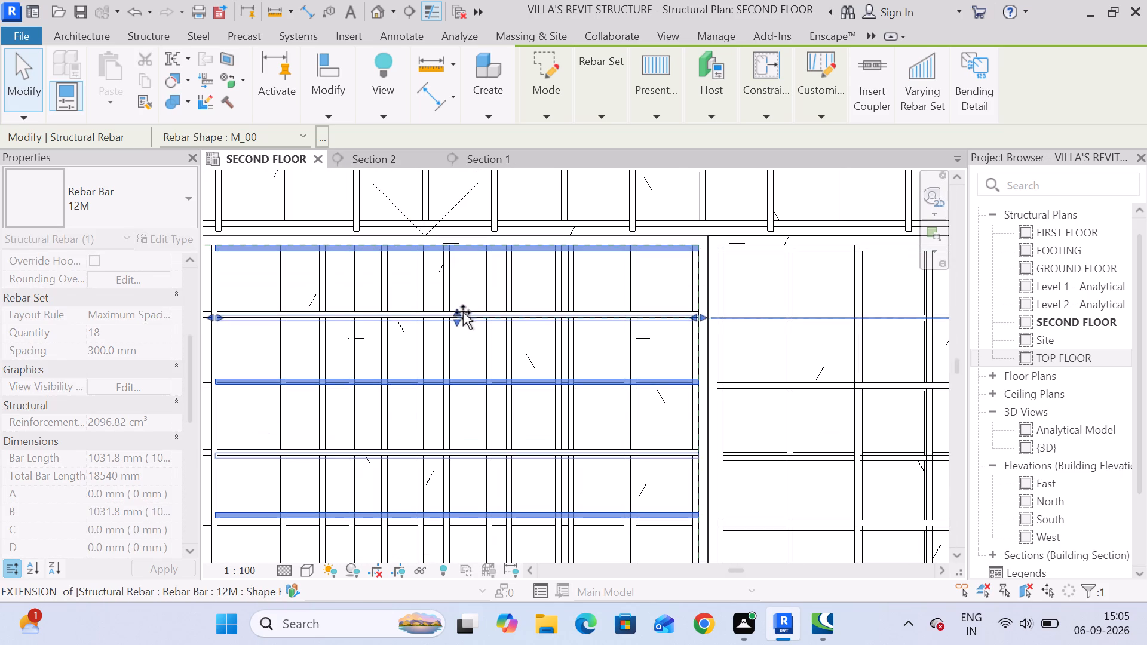
drag(463, 312, 463, 309)
scroll(463, 309, down, 10)
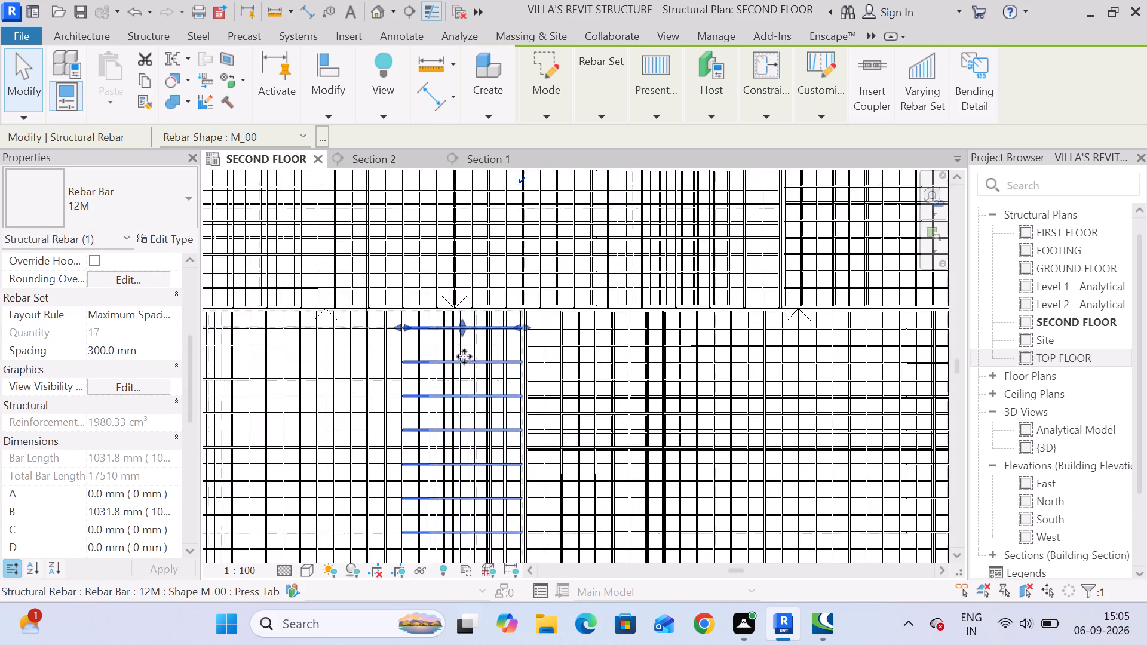
scroll(468, 391, down, 4)
middle_drag(468, 398, 559, 336)
click(286, 340)
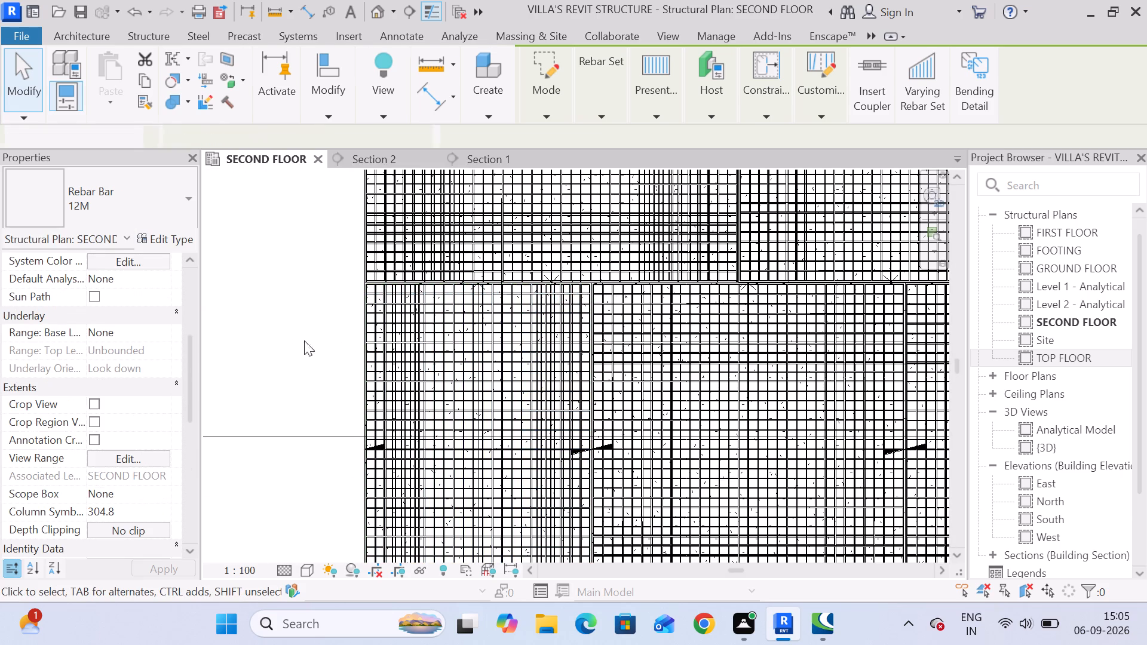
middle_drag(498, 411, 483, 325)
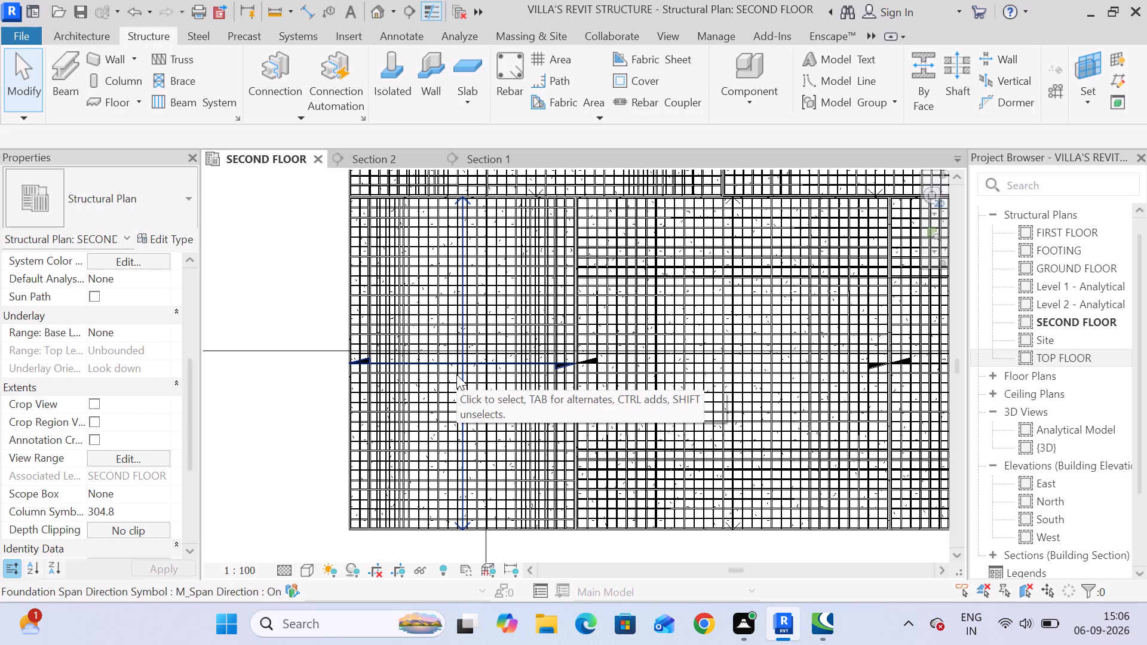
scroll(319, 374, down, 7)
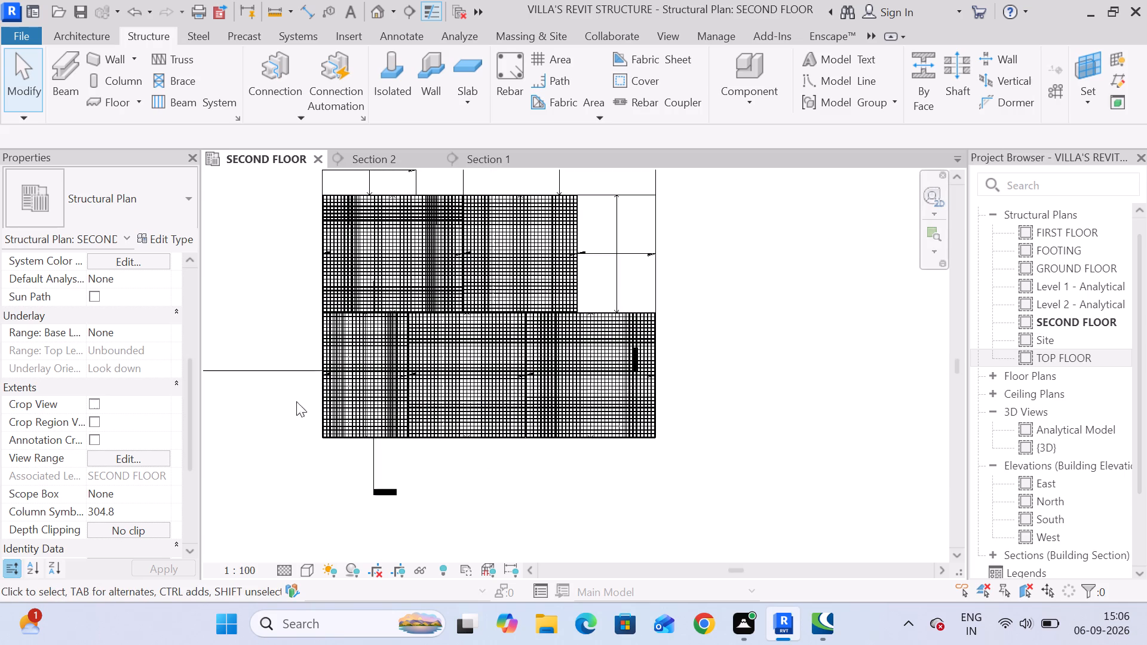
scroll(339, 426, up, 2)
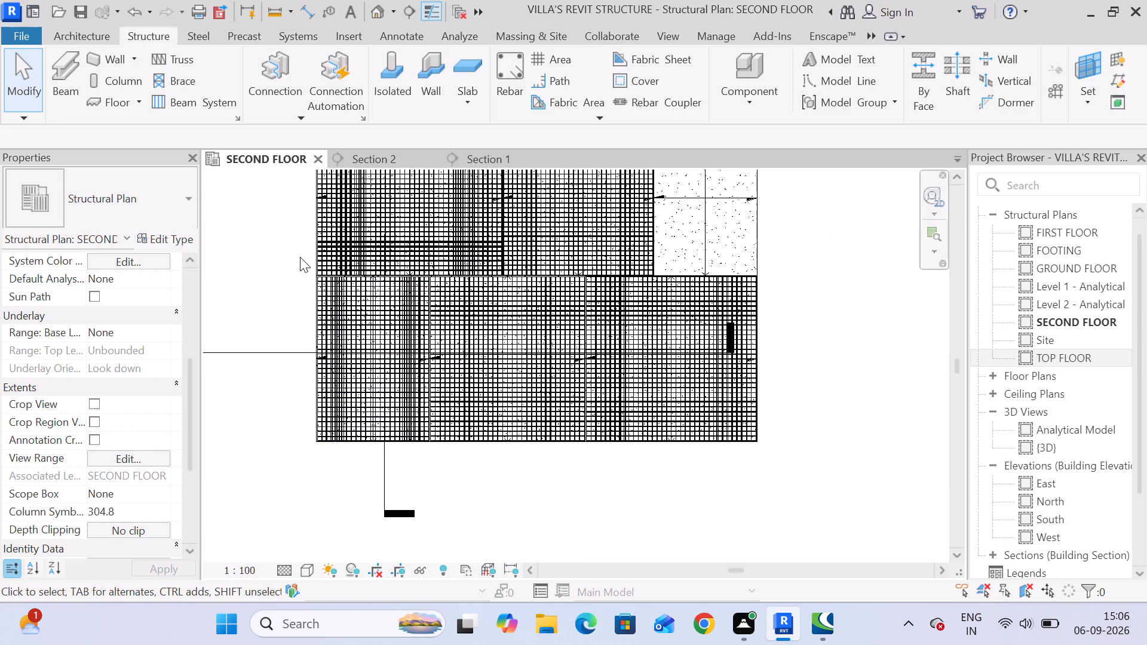
Start propagating only the lower-left corner panel's structural rebar by face, using that panel's lower outer edge as the source face.
drag(302, 260, 435, 458)
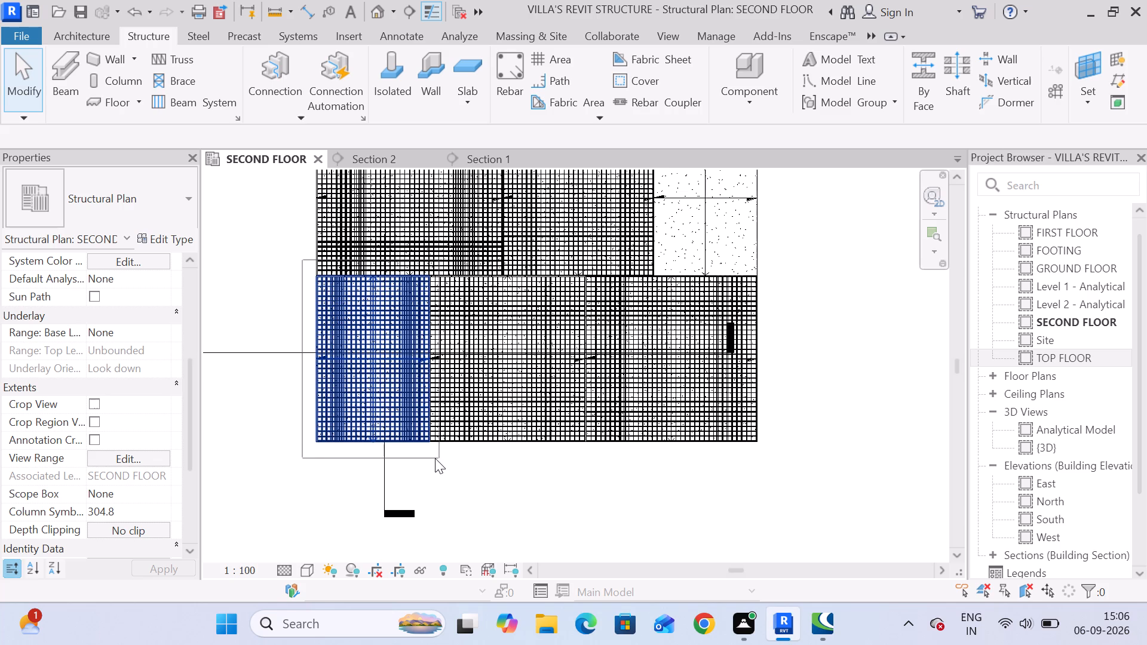
drag(435, 458, 436, 457)
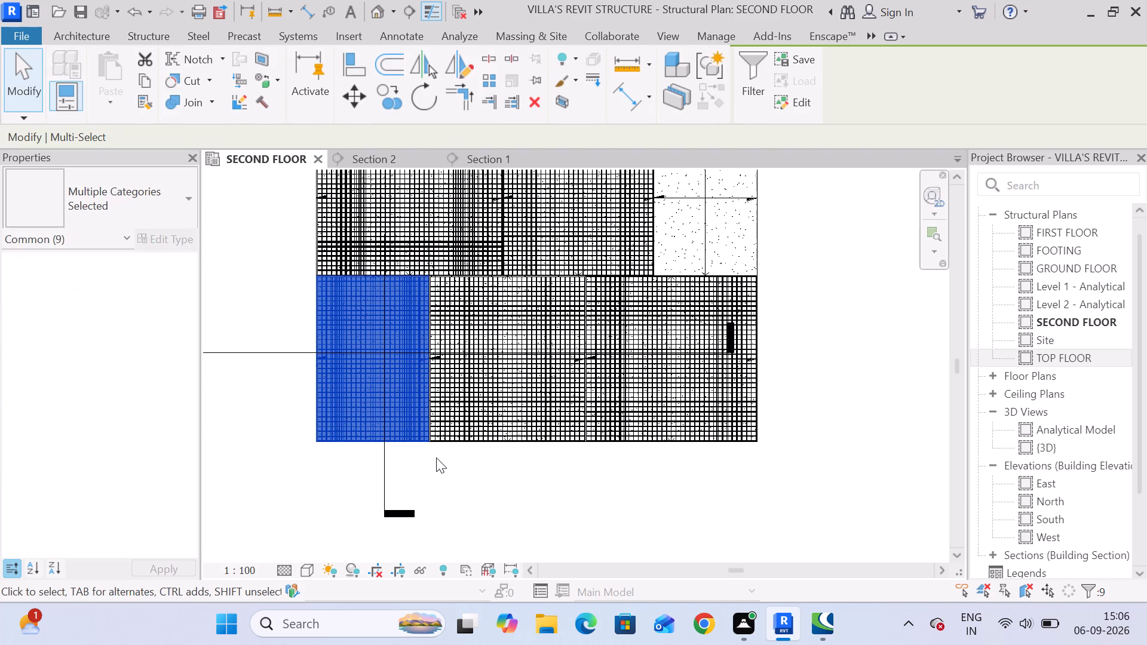
click(757, 76)
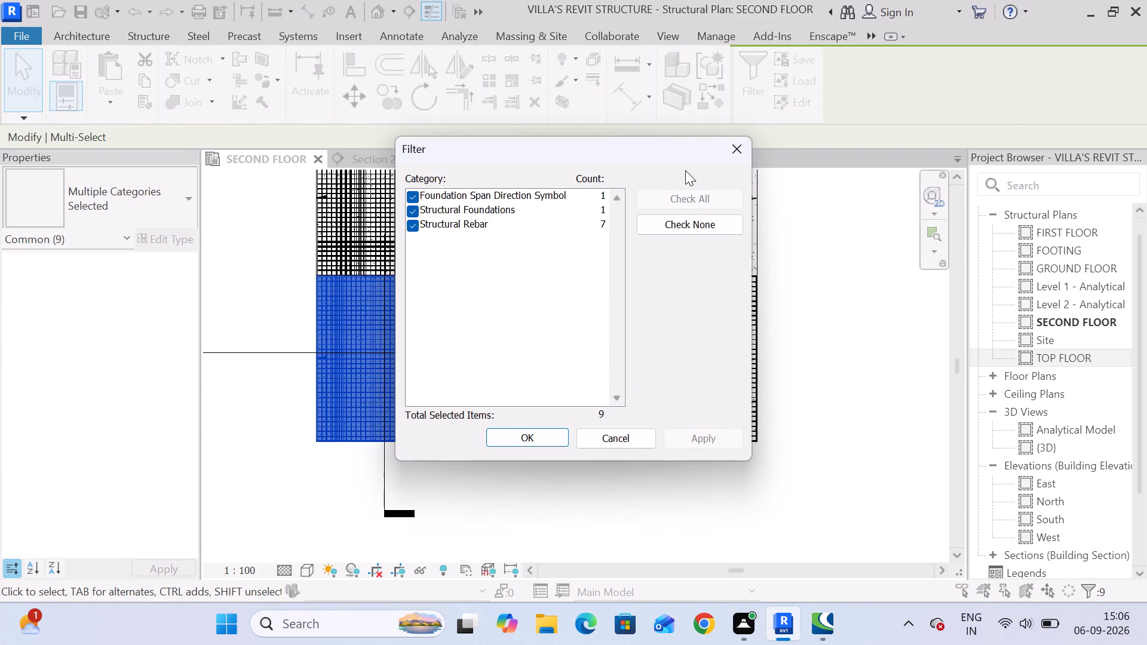
click(661, 222)
click(413, 225)
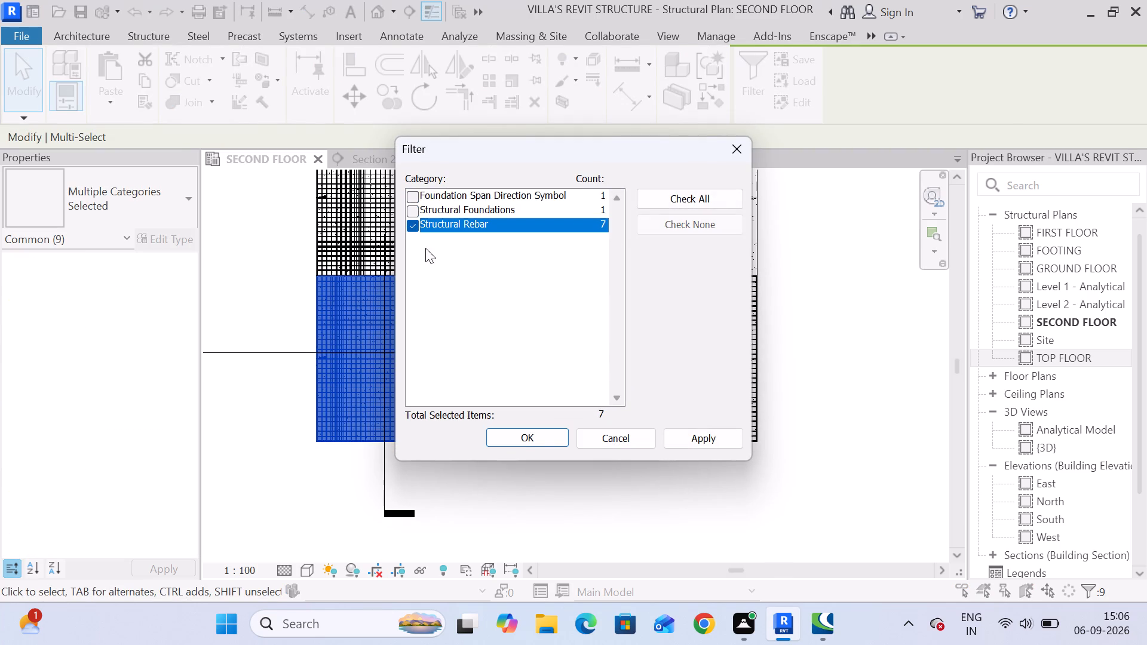
click(526, 435)
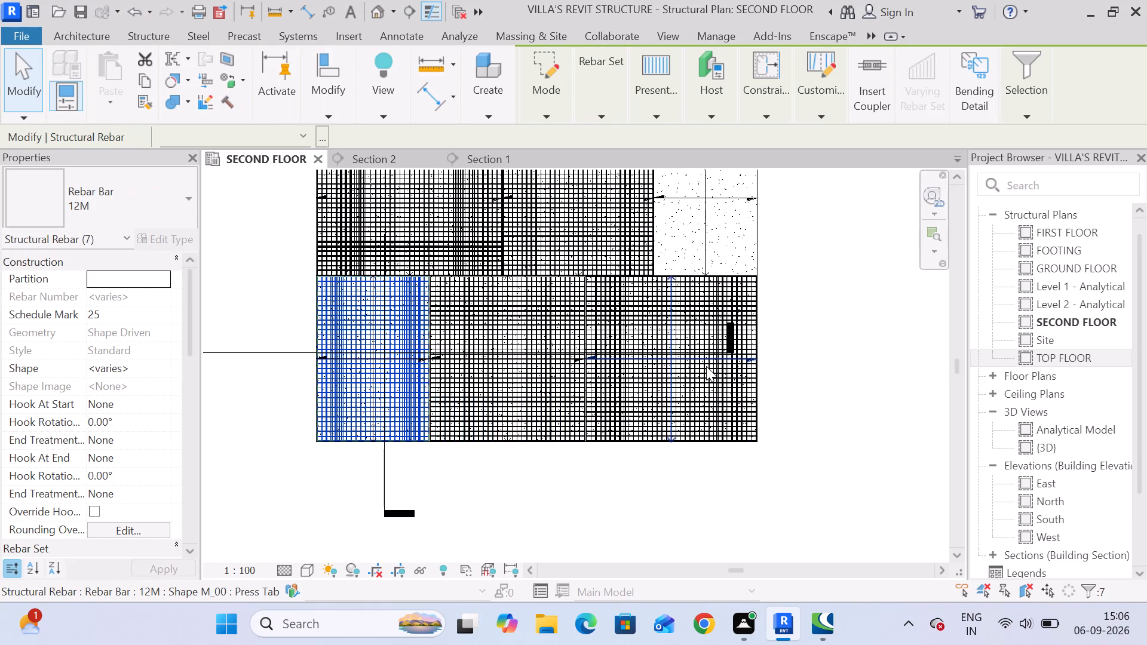
scroll(825, 367, down, 2)
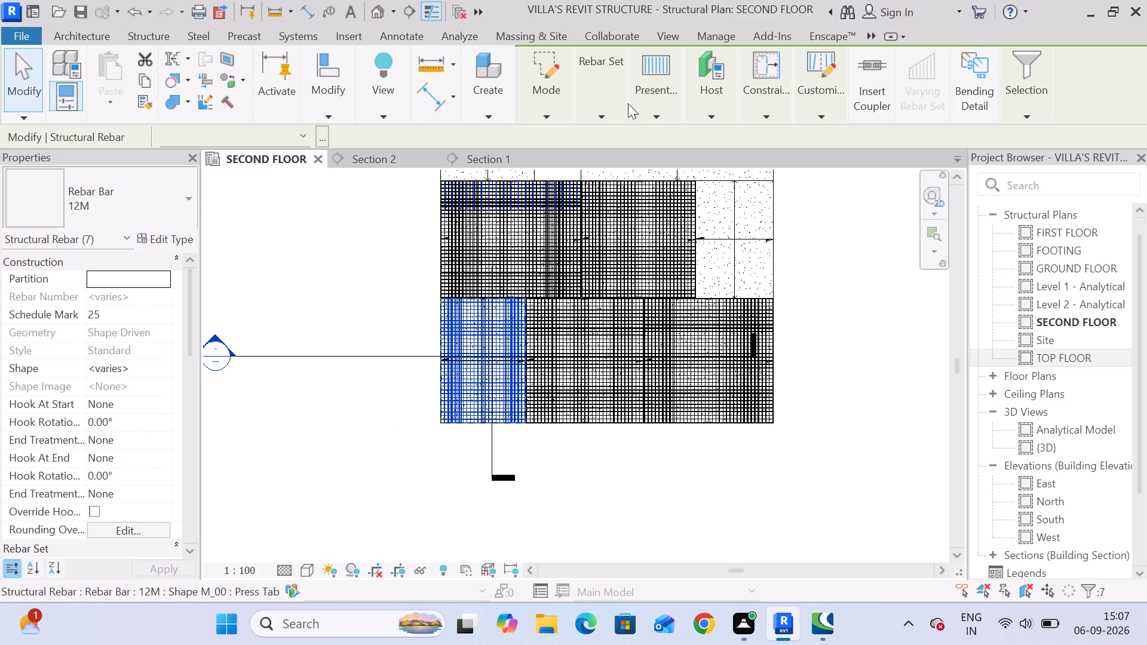
click(711, 115)
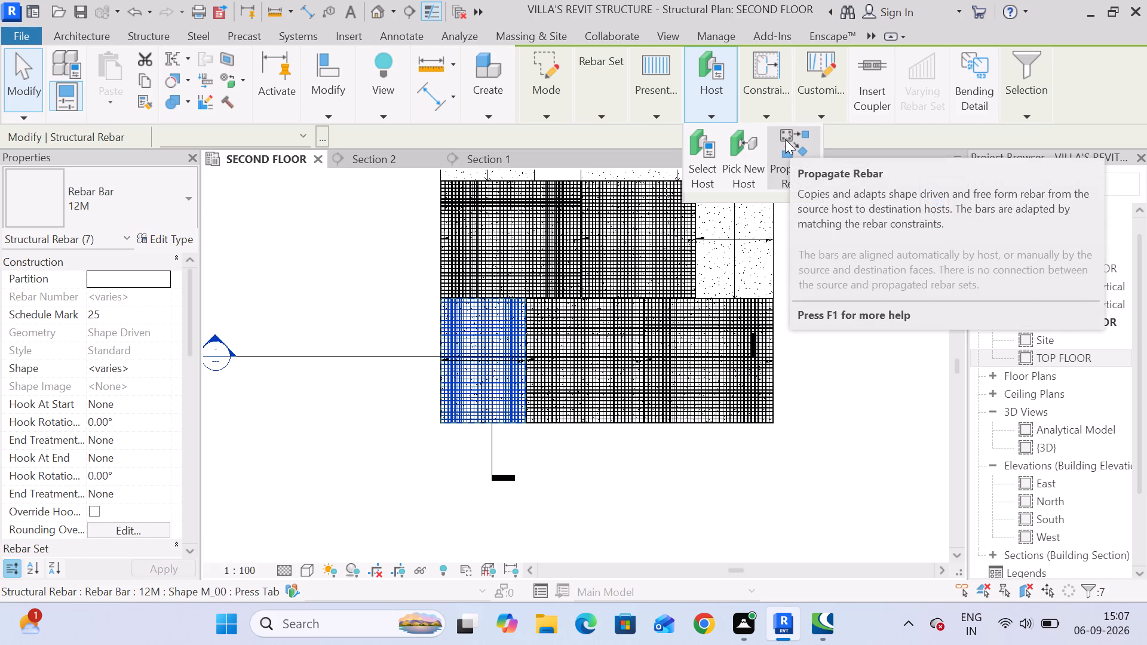
click(785, 139)
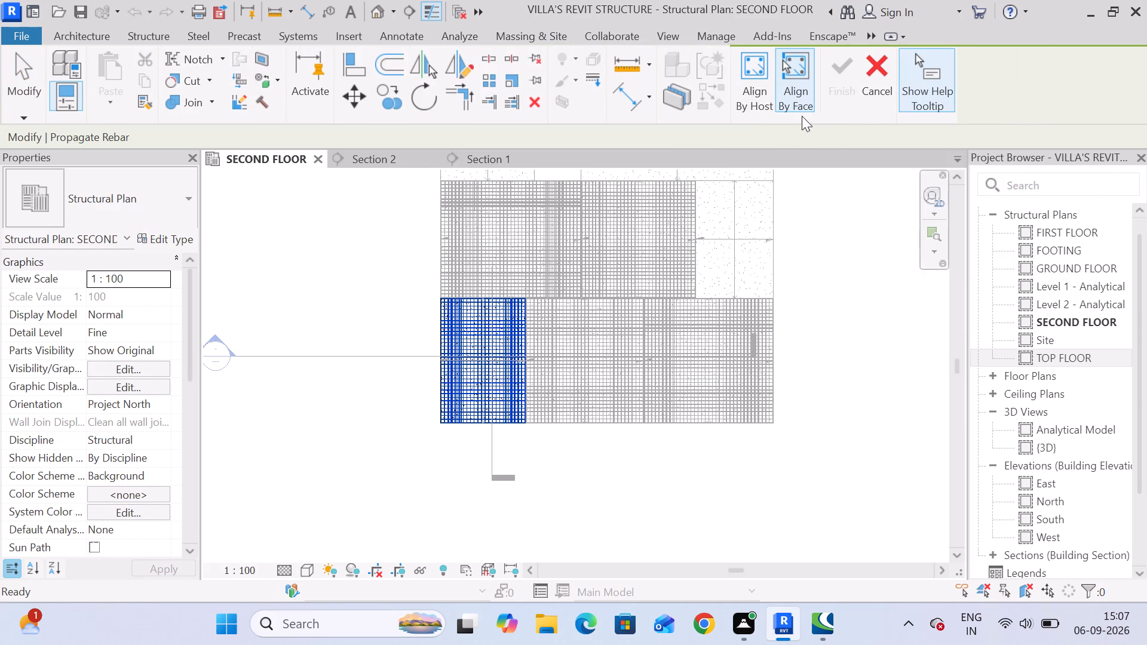
click(480, 426)
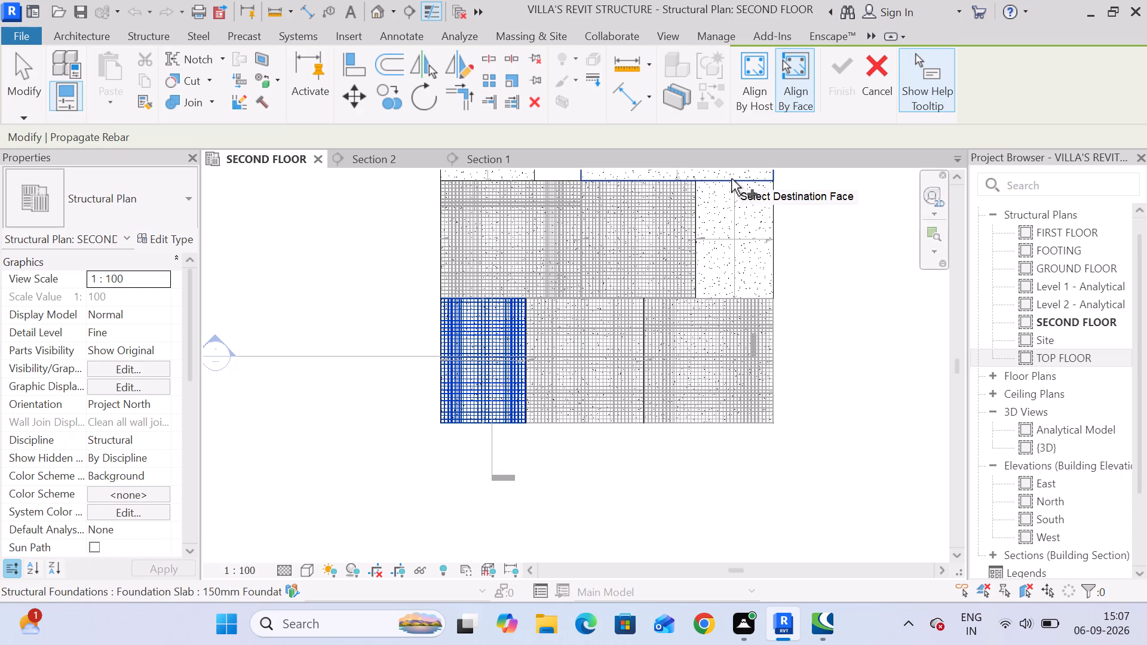
Propagate the rebar into the unreinforced end panel of the row above, using its lower edge as the destination face.
scroll(731, 179, up, 7)
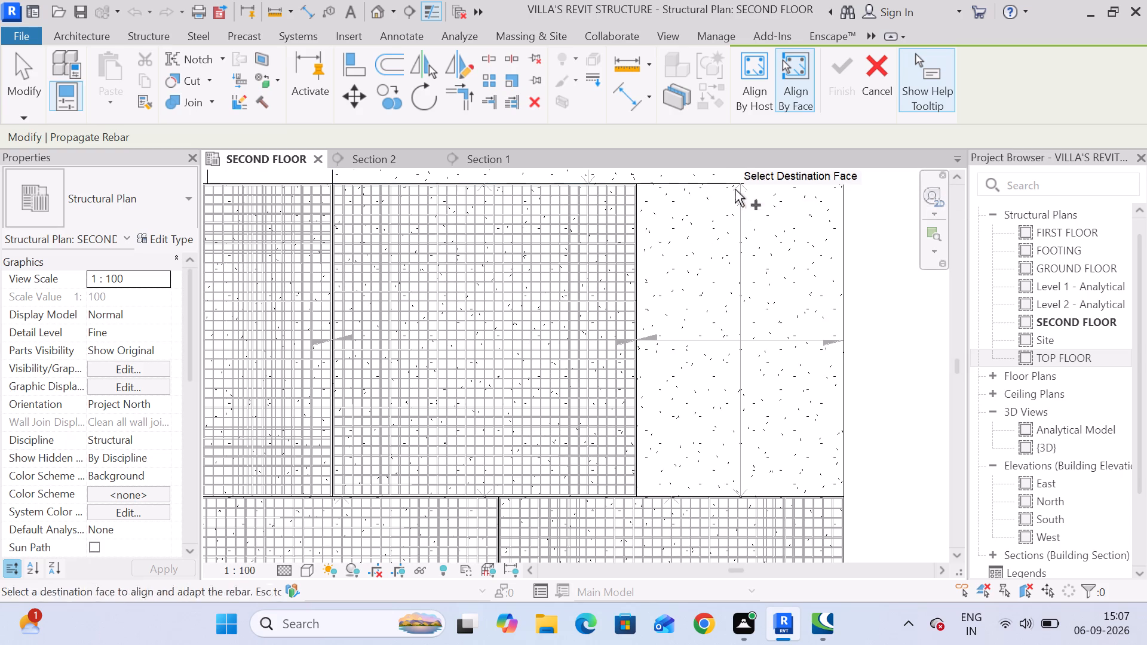
scroll(735, 186, up, 11)
middle_drag(735, 186, 714, 309)
scroll(714, 309, up, 1)
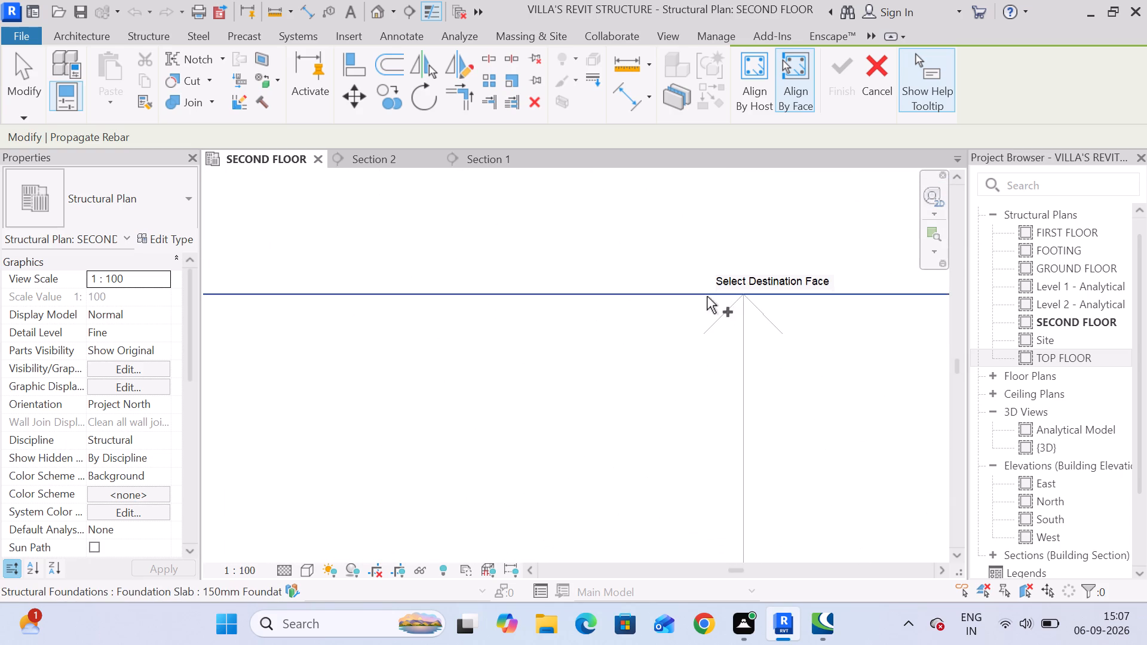
scroll(710, 308, down, 10)
middle_drag(774, 435, 712, 228)
middle_drag(735, 451, 736, 402)
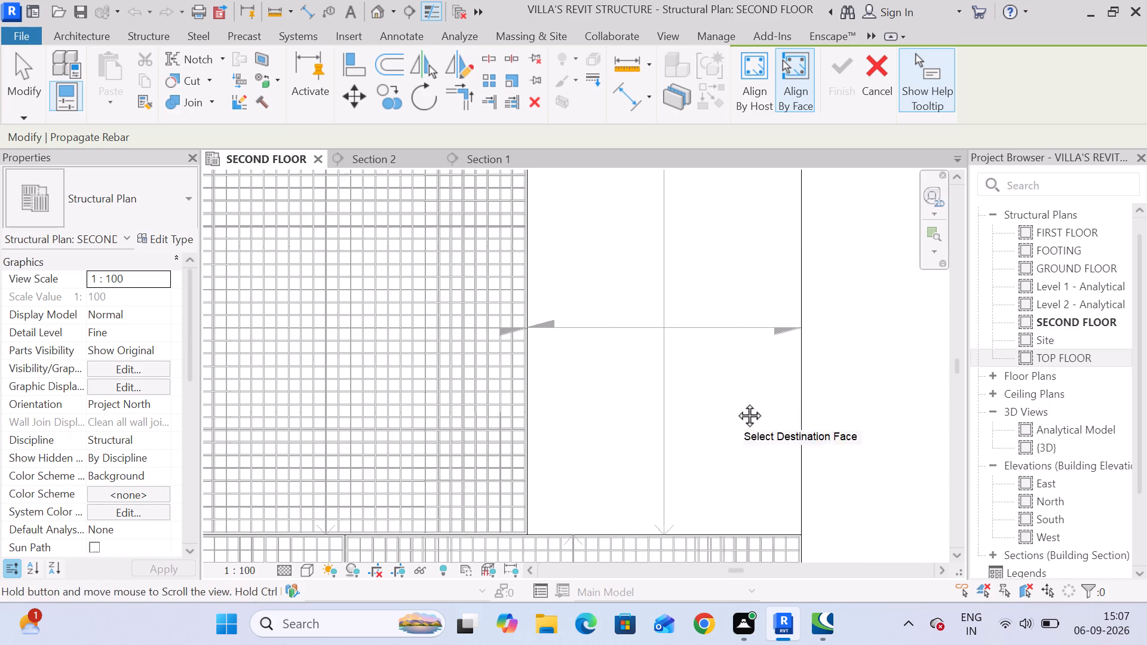
middle_drag(736, 402, 725, 328)
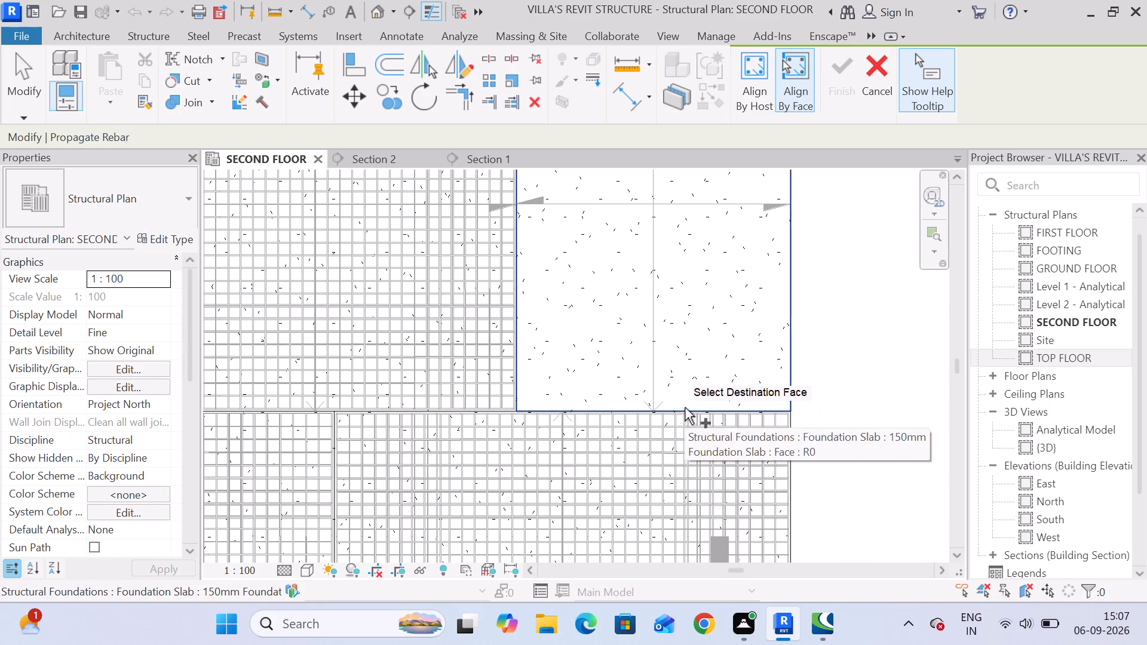
scroll(670, 413, up, 5)
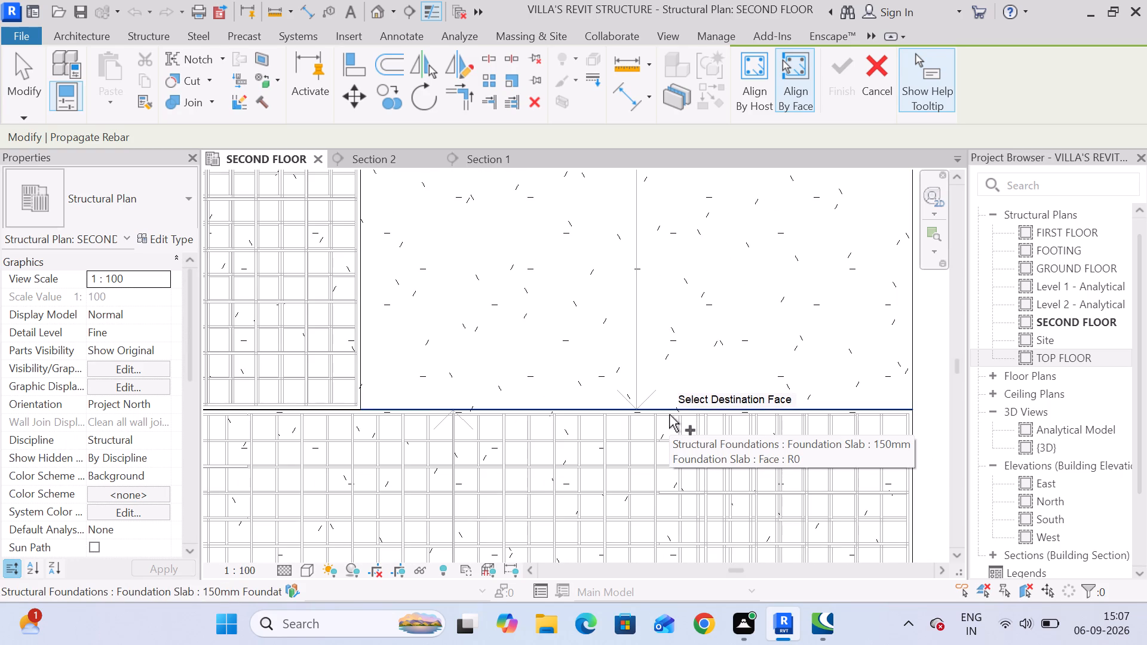
click(669, 414)
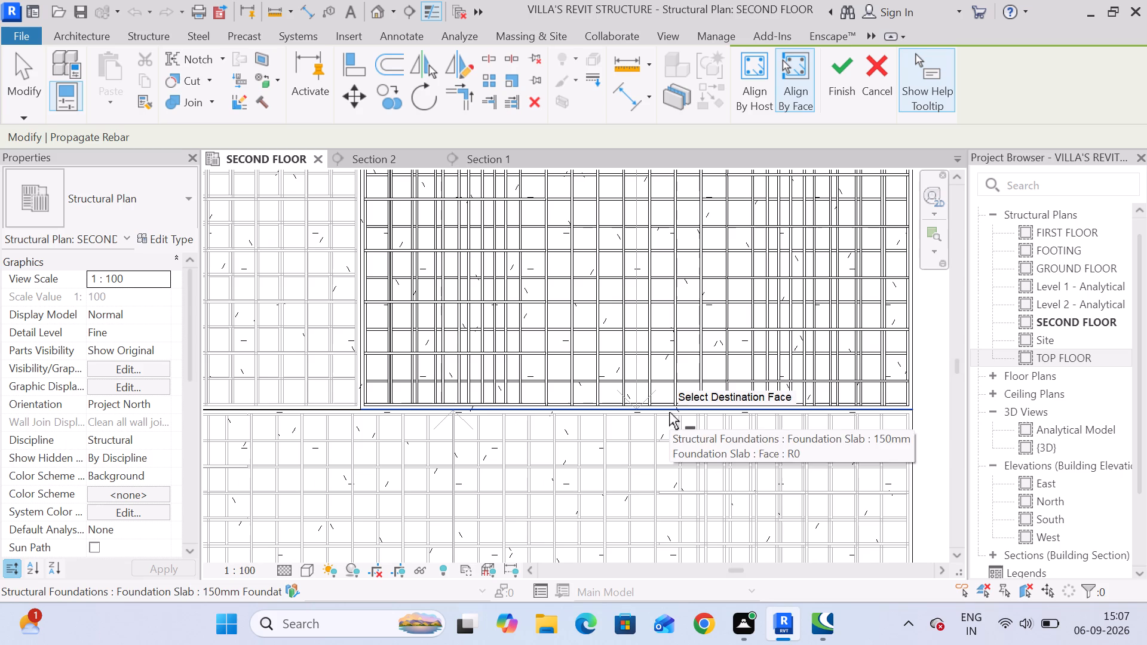
Propagate the rebar into the wide unreinforced panel above that one, using the slab's right-hand outer edge as the destination face.
scroll(723, 353, down, 9)
middle_drag(709, 303, 692, 413)
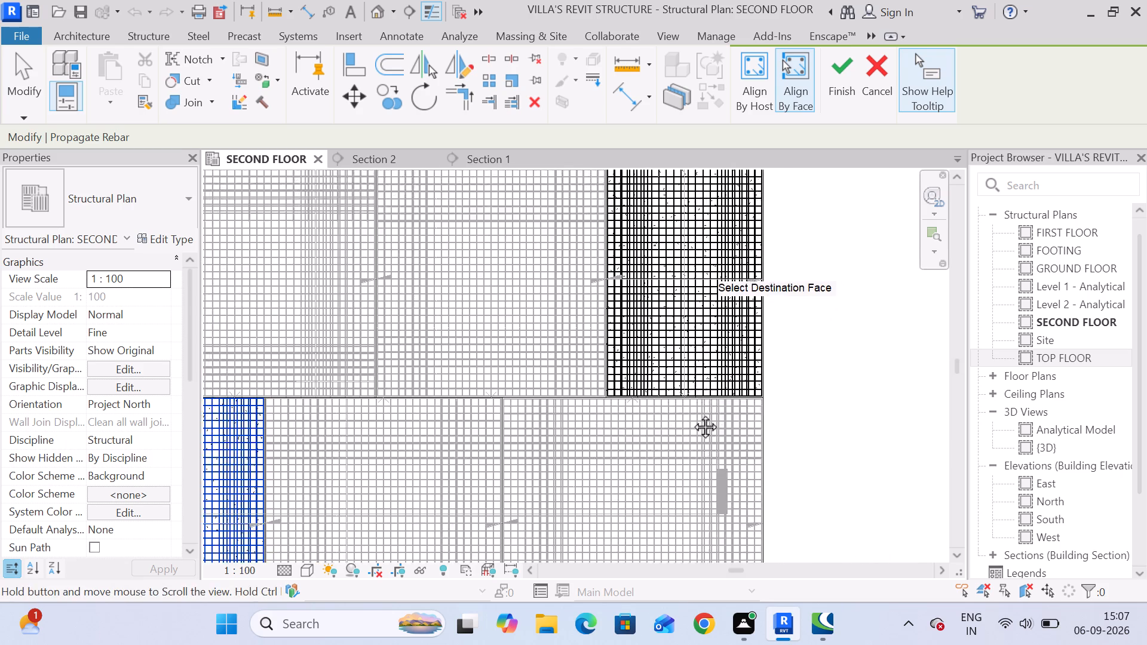
middle_drag(692, 413, 691, 487)
middle_drag(757, 239, 637, 437)
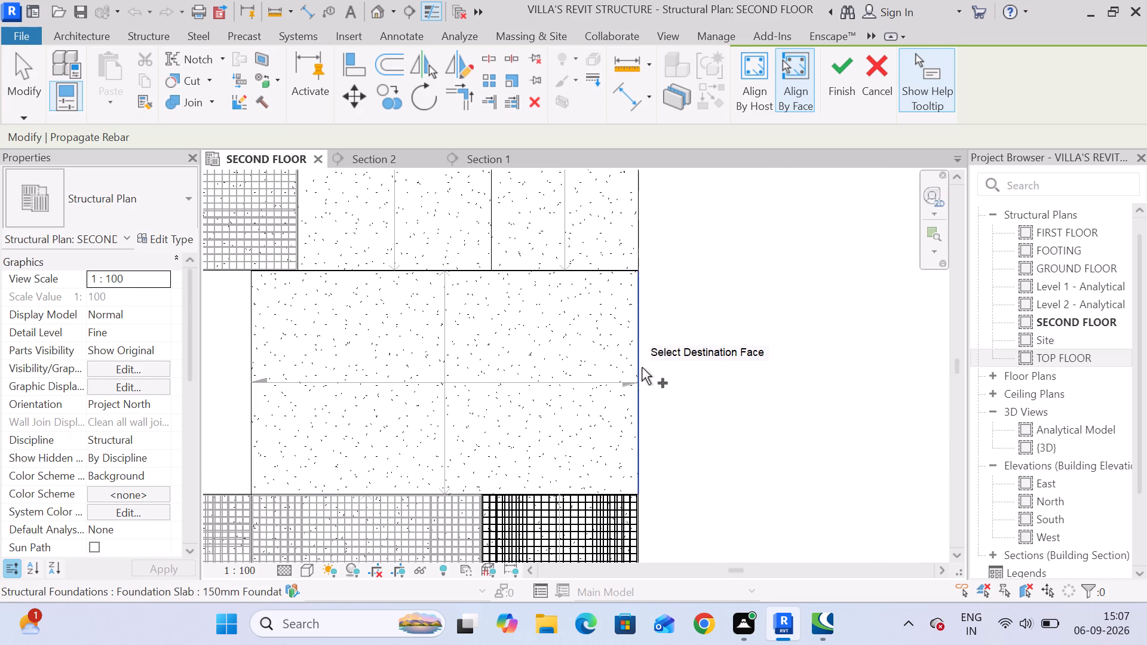
click(640, 367)
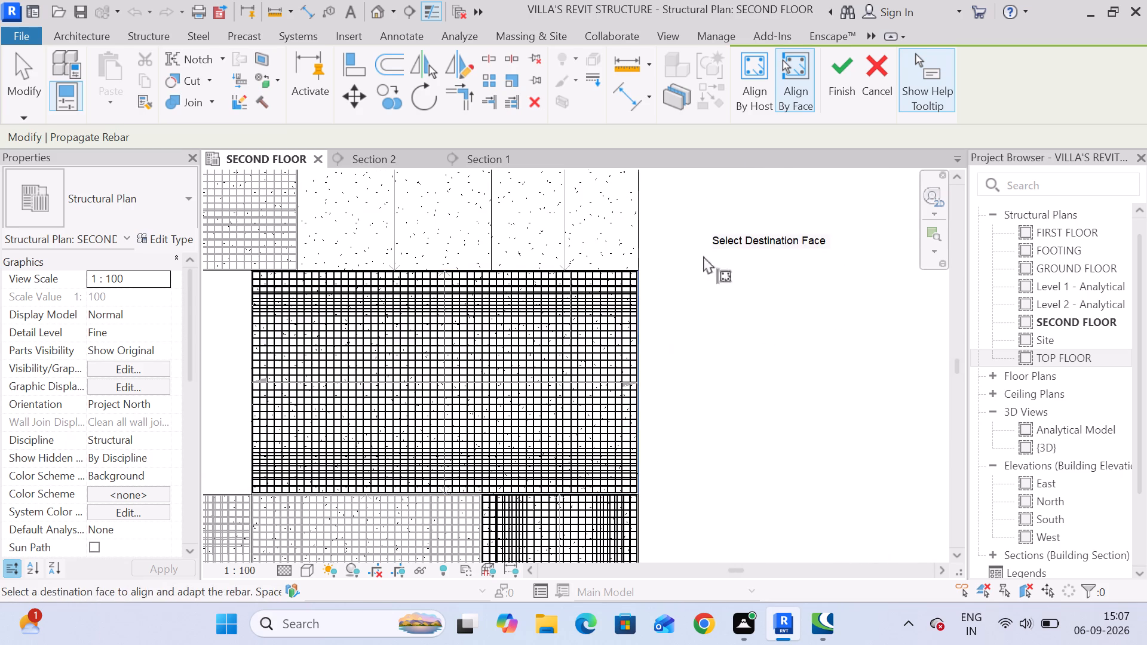
Propagate the rebar into the two unreinforced panels of the top row, using their upper outer edges as destination faces.
middle_drag(703, 256, 716, 340)
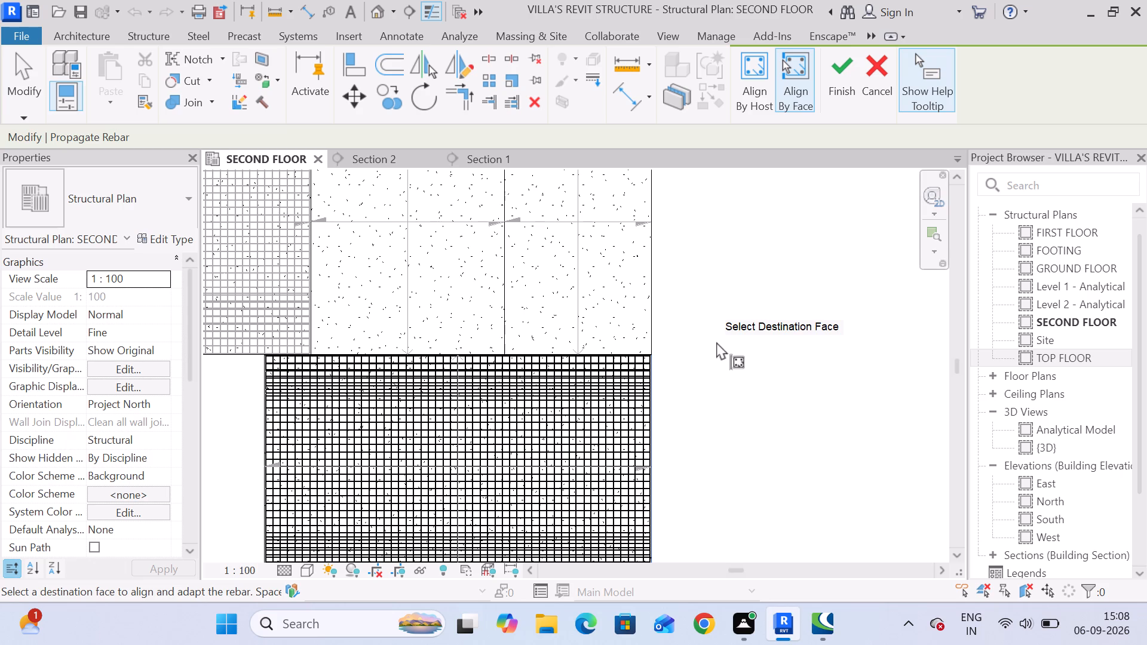
scroll(707, 343, down, 2)
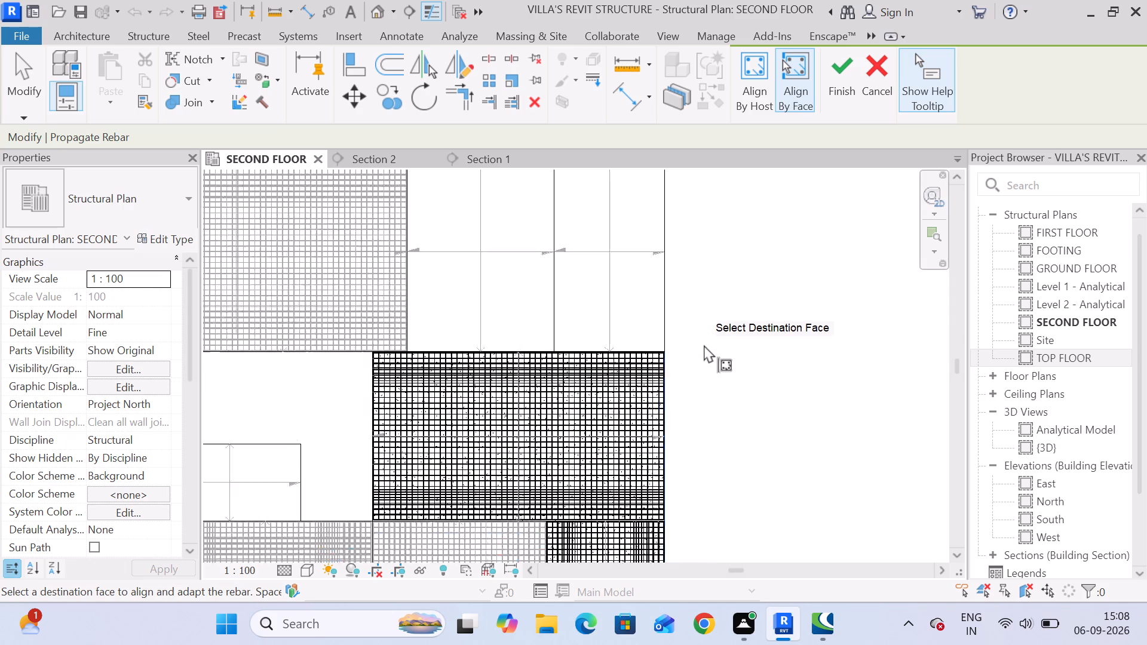
scroll(704, 345, down, 2)
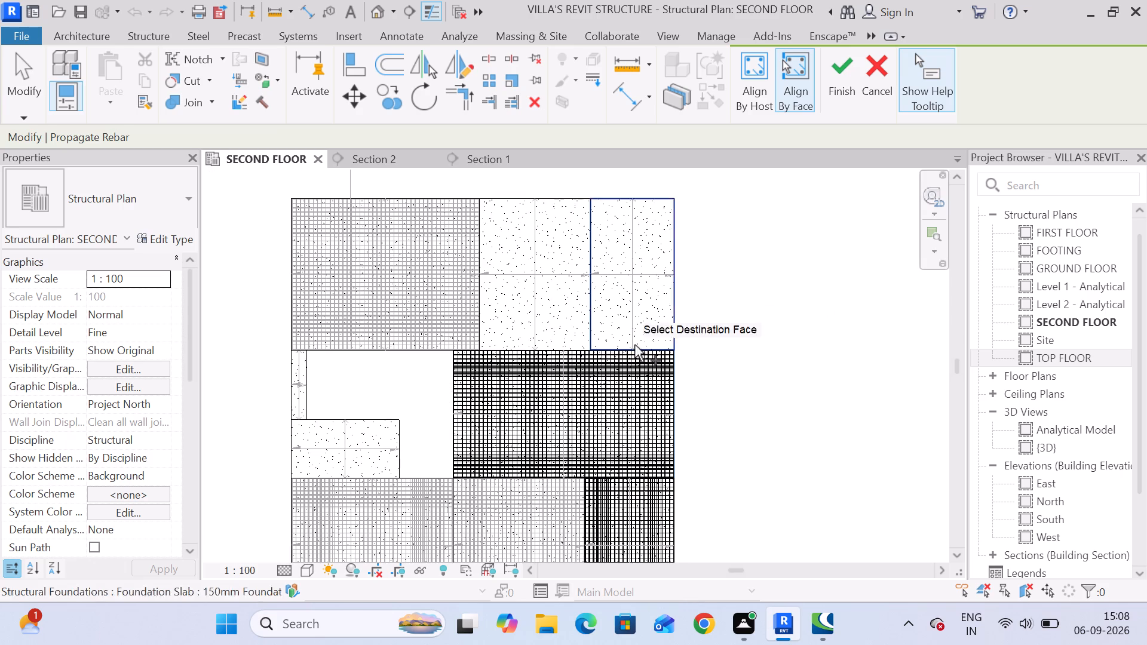
click(626, 198)
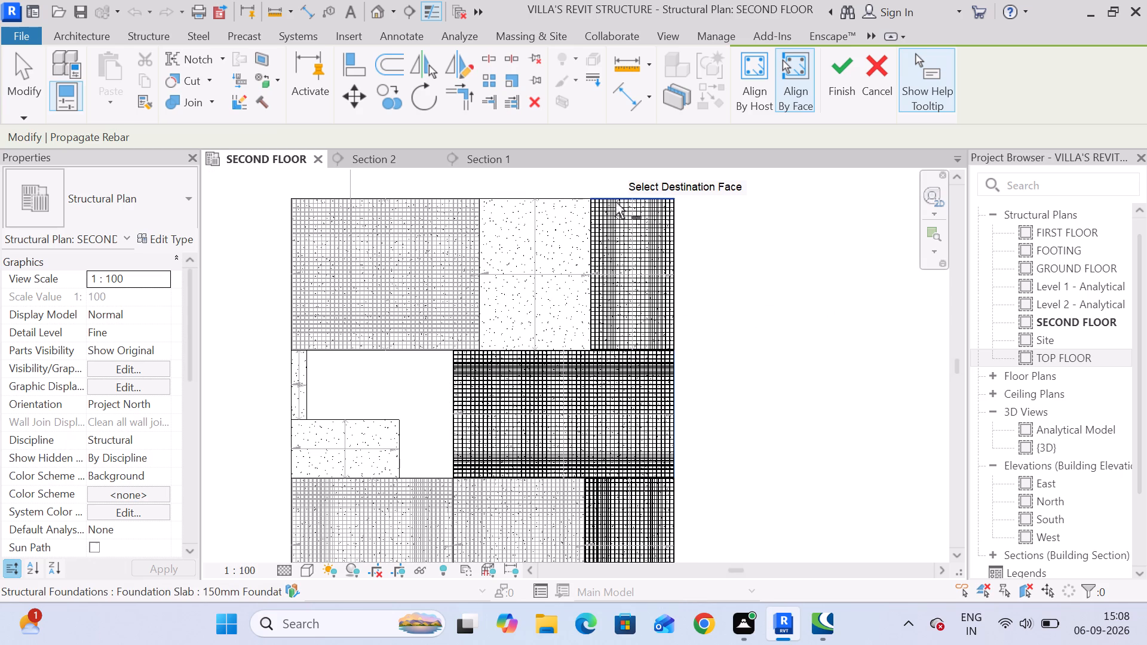
click(531, 197)
Add the small panel below the floor opening as a destination by its left outer edge and finish the rebar propagation.
middle_drag(470, 343, 569, 234)
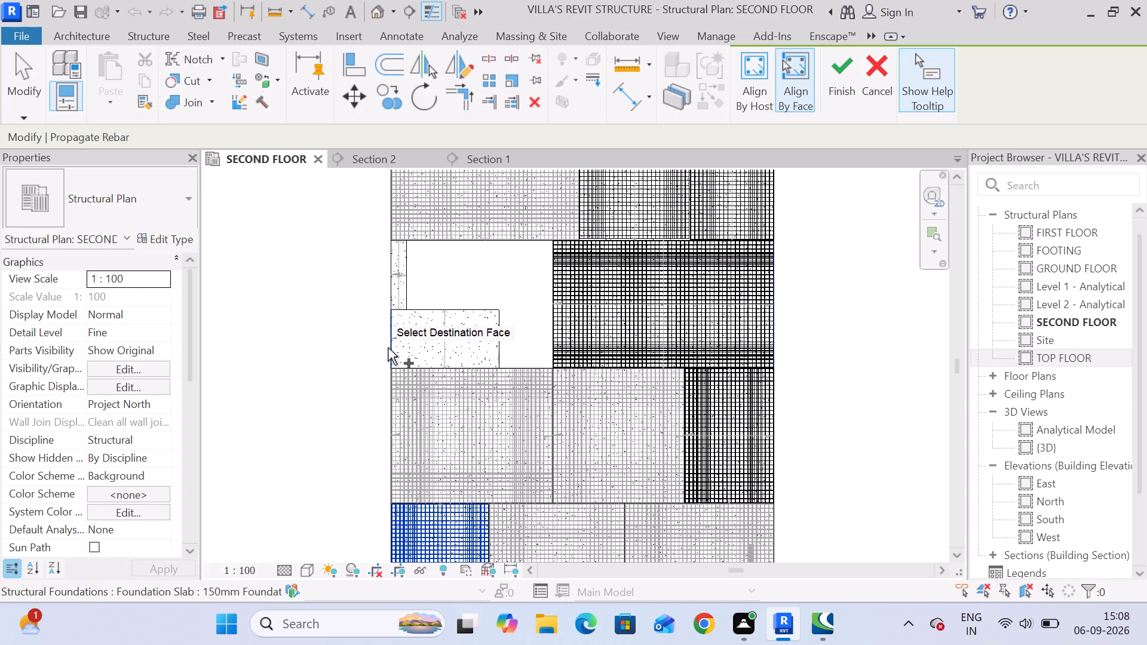
click(388, 348)
middle_drag(747, 295, 705, 253)
scroll(705, 266, down, 4)
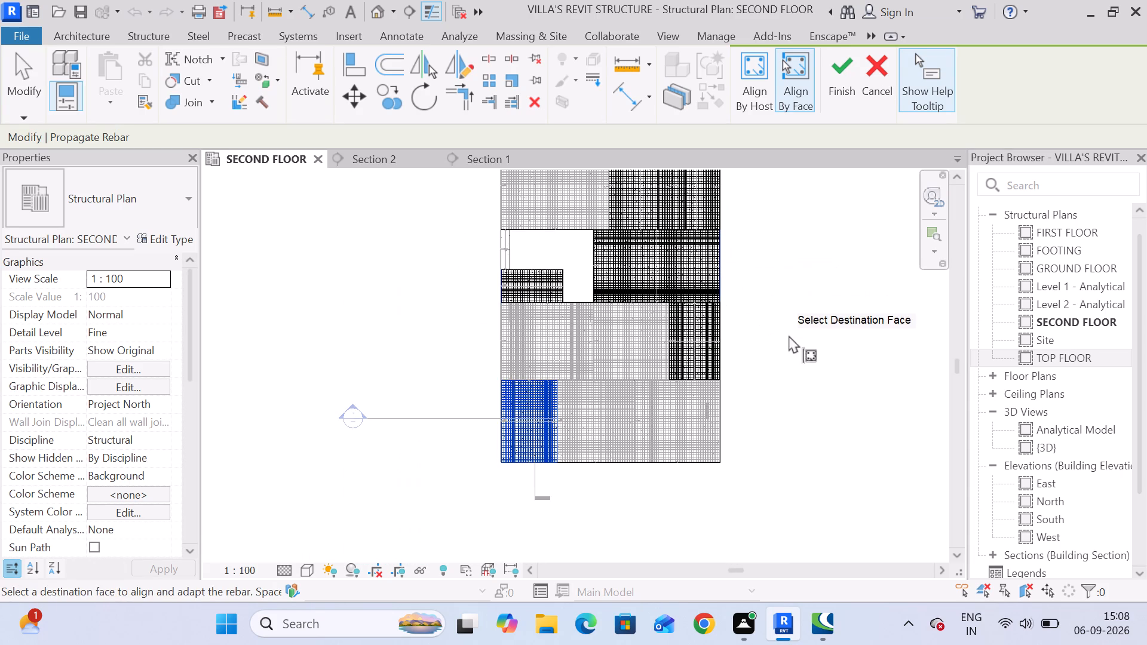
middle_drag(789, 335, 731, 348)
click(844, 81)
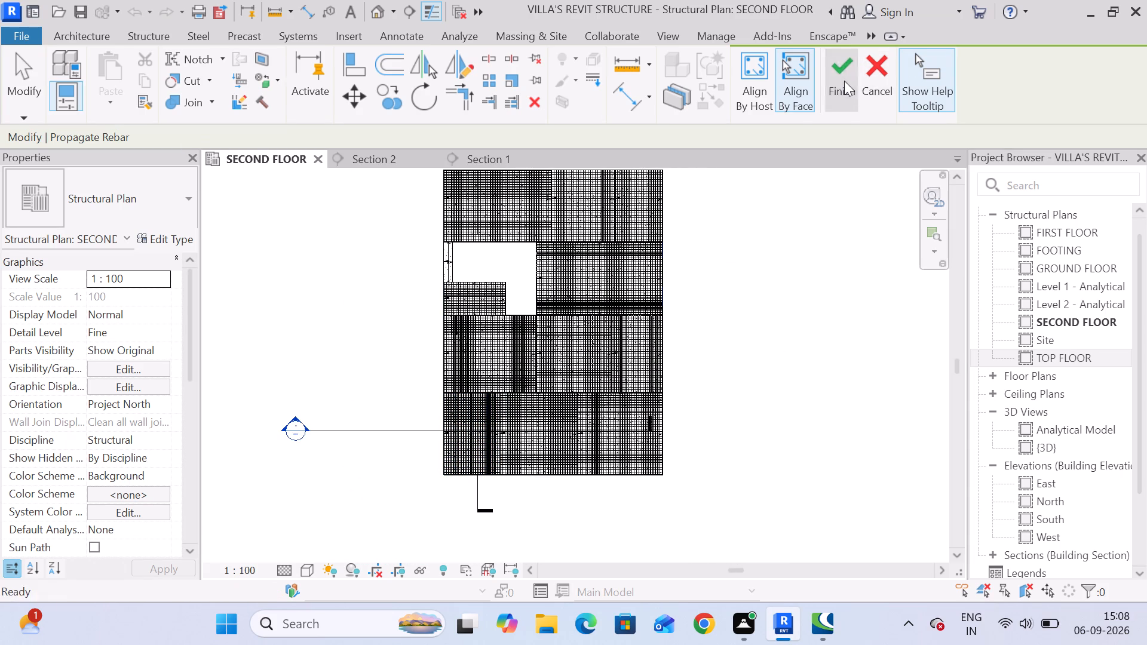
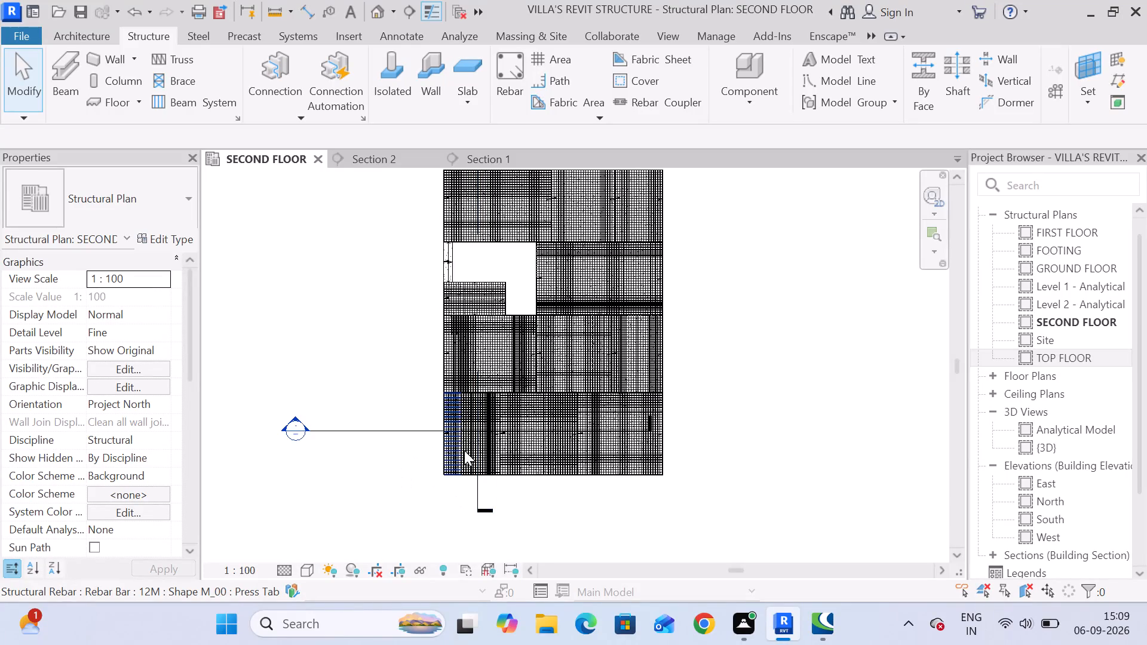
Examine the slab reinforcement layout and the two section lines across the second-floor plan.
scroll(504, 468, up, 2)
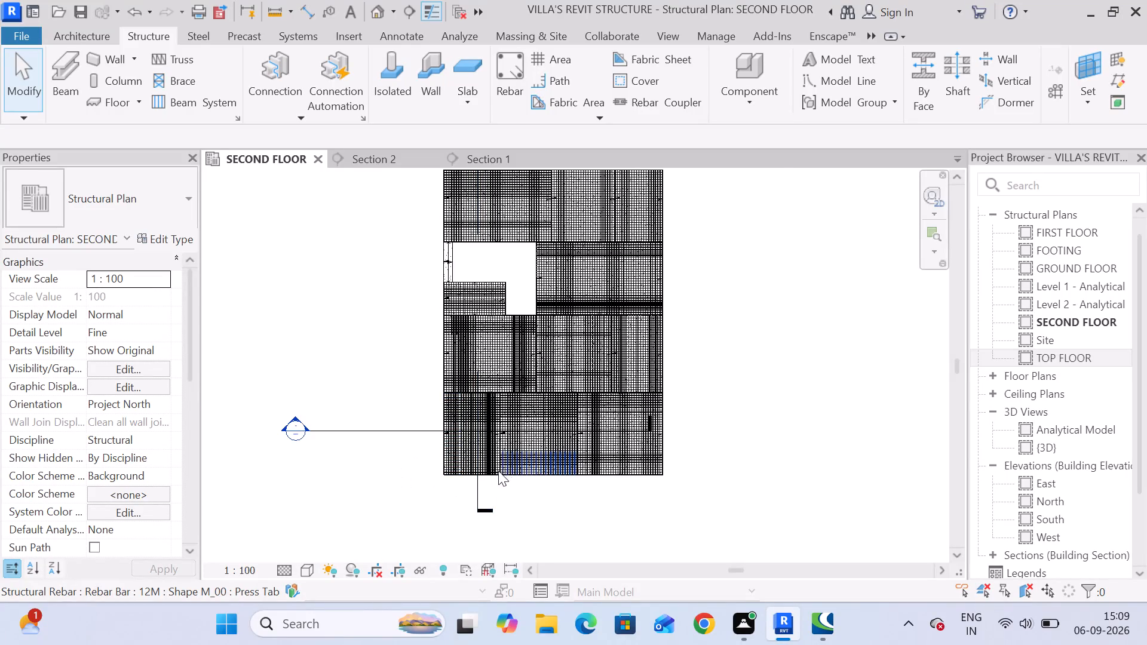
scroll(498, 471, up, 2)
scroll(489, 384, up, 3)
middle_drag(446, 260, 450, 390)
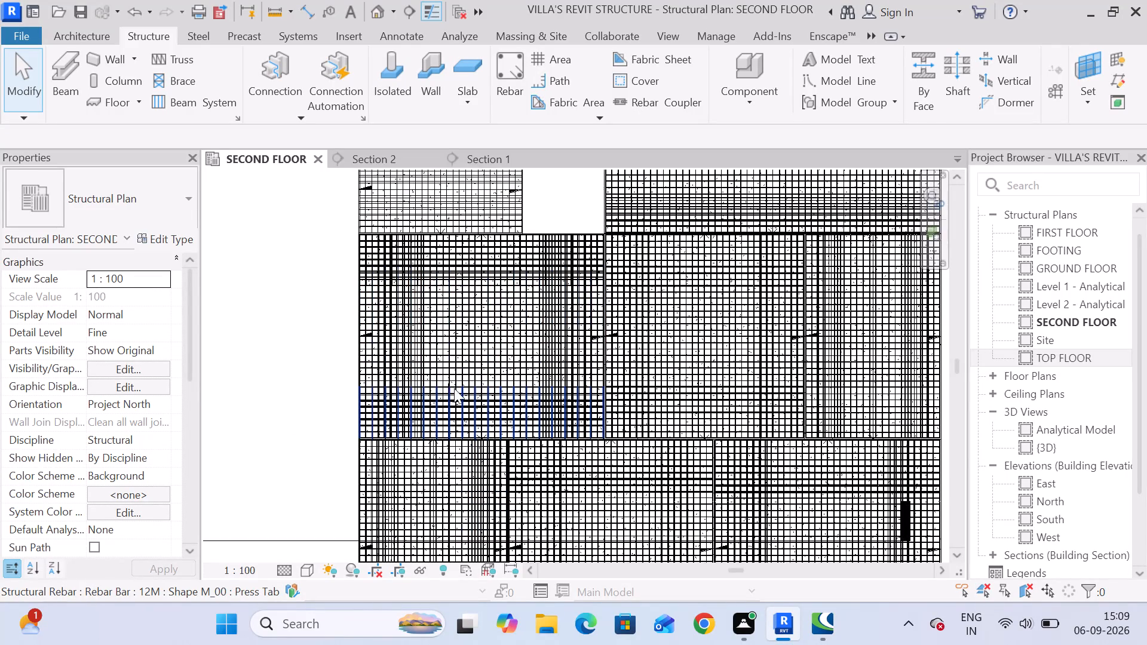
scroll(454, 388, down, 5)
click(341, 472)
click(351, 460)
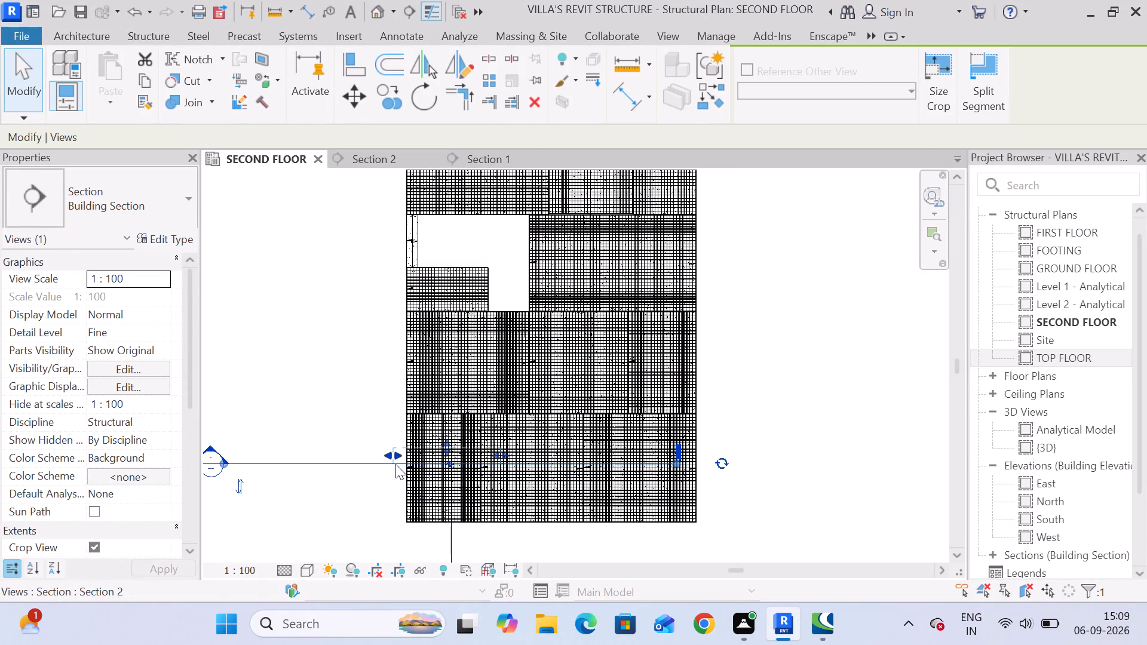
click(806, 334)
scroll(772, 364, down, 5)
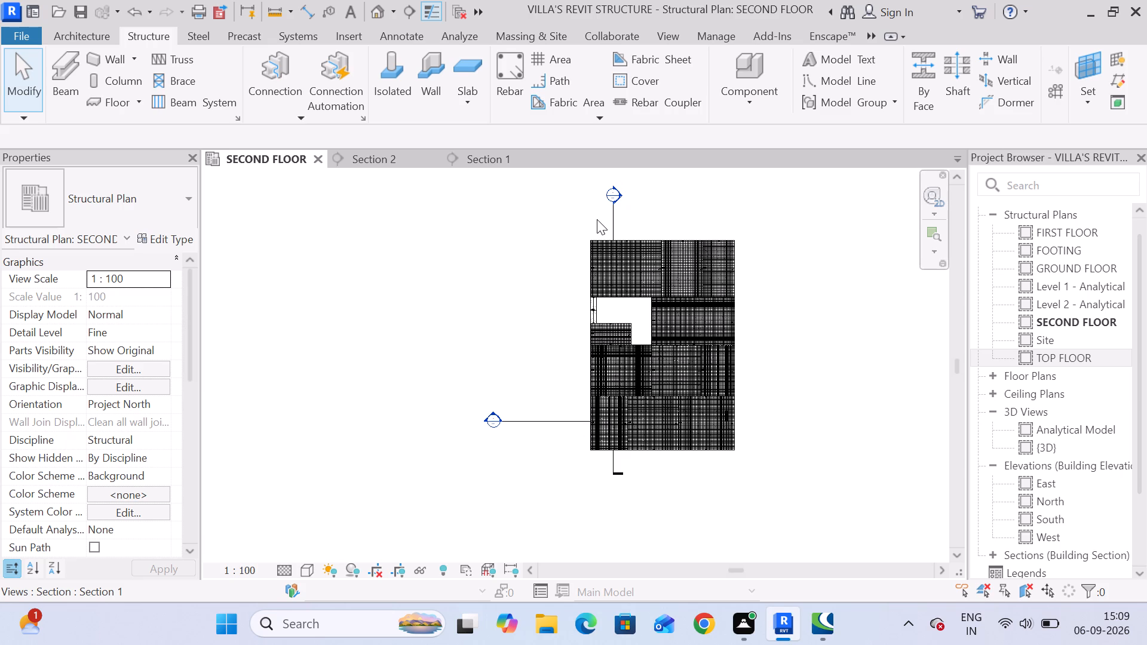
scroll(642, 281, up, 8)
middle_drag(760, 296, 609, 349)
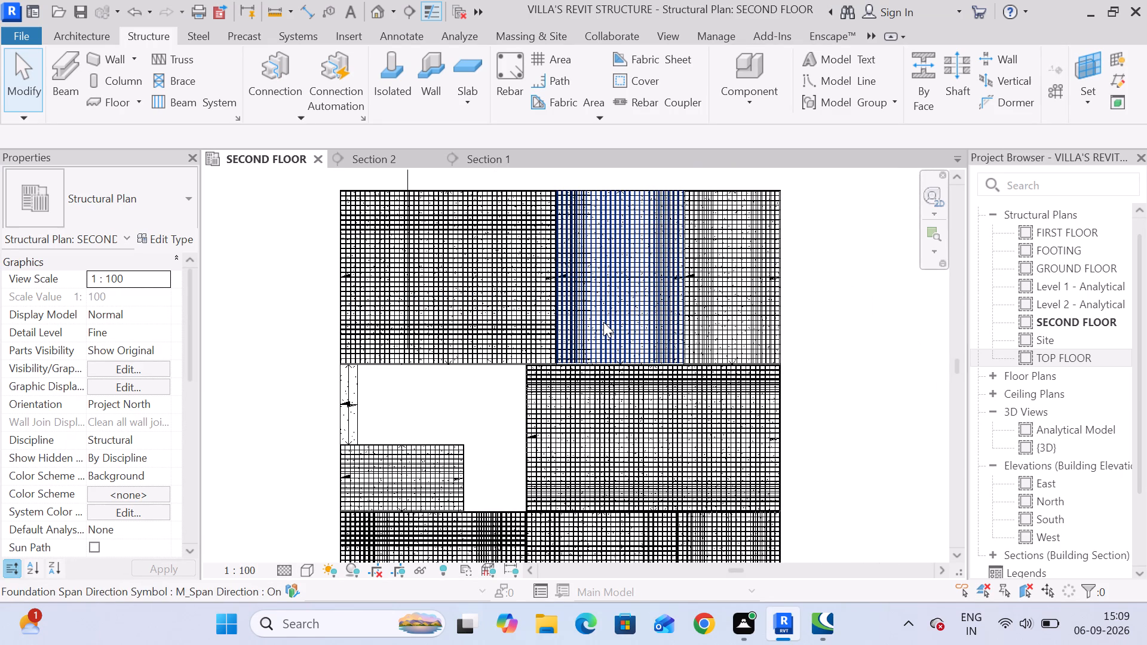
scroll(540, 429, down, 3)
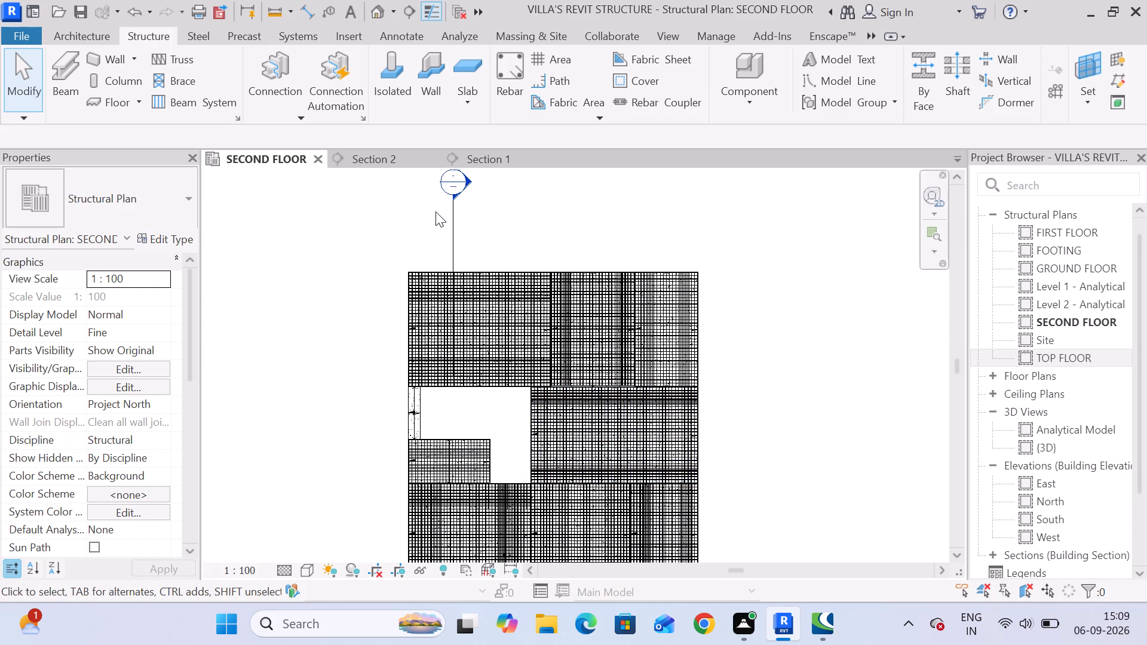
middle_drag(539, 346, 551, 311)
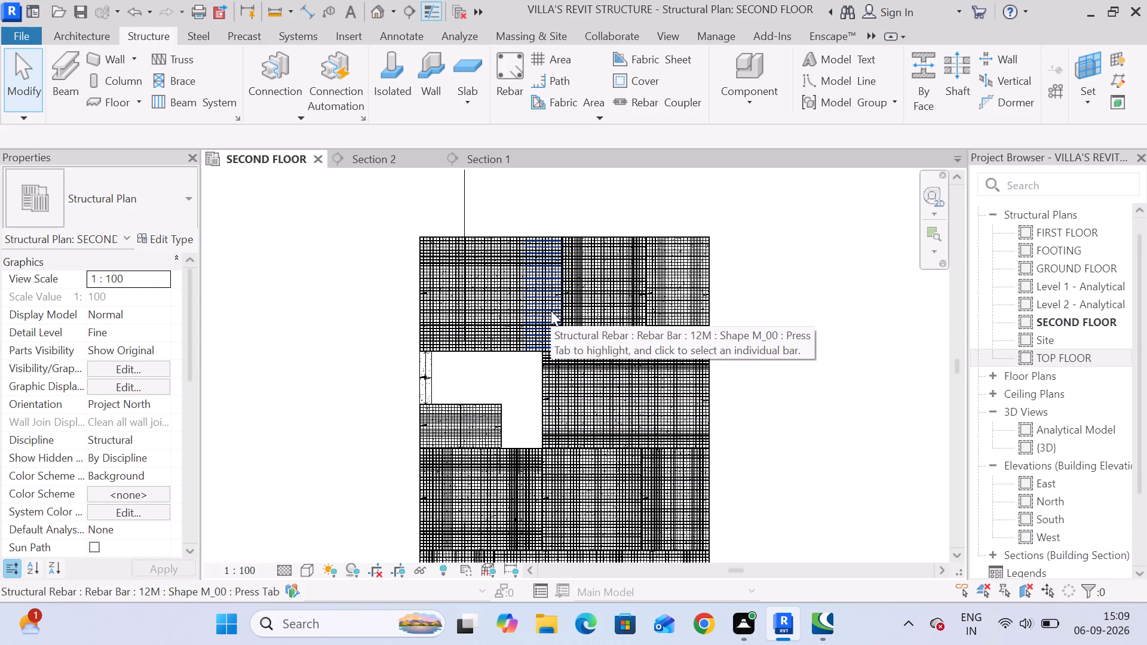
Move the Section 2 line up to cross the plan's topmost row of slabs and shift both crop extents toward the right side of the building.
scroll(551, 311, down, 4)
click(413, 479)
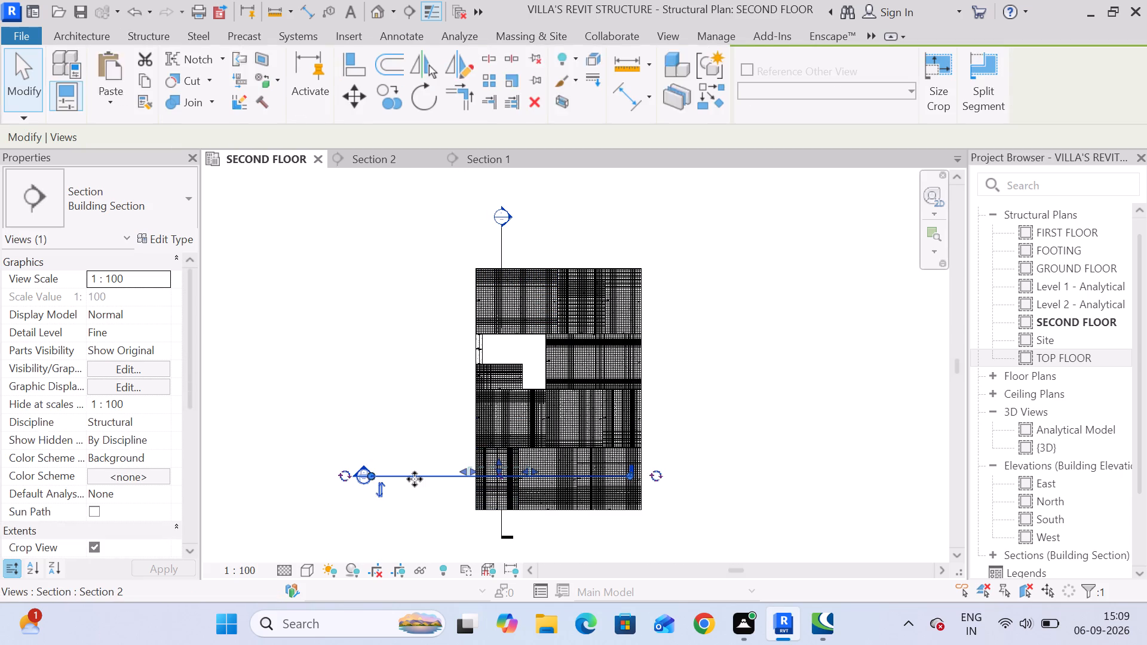
drag(415, 479, 479, 299)
scroll(631, 298, up, 5)
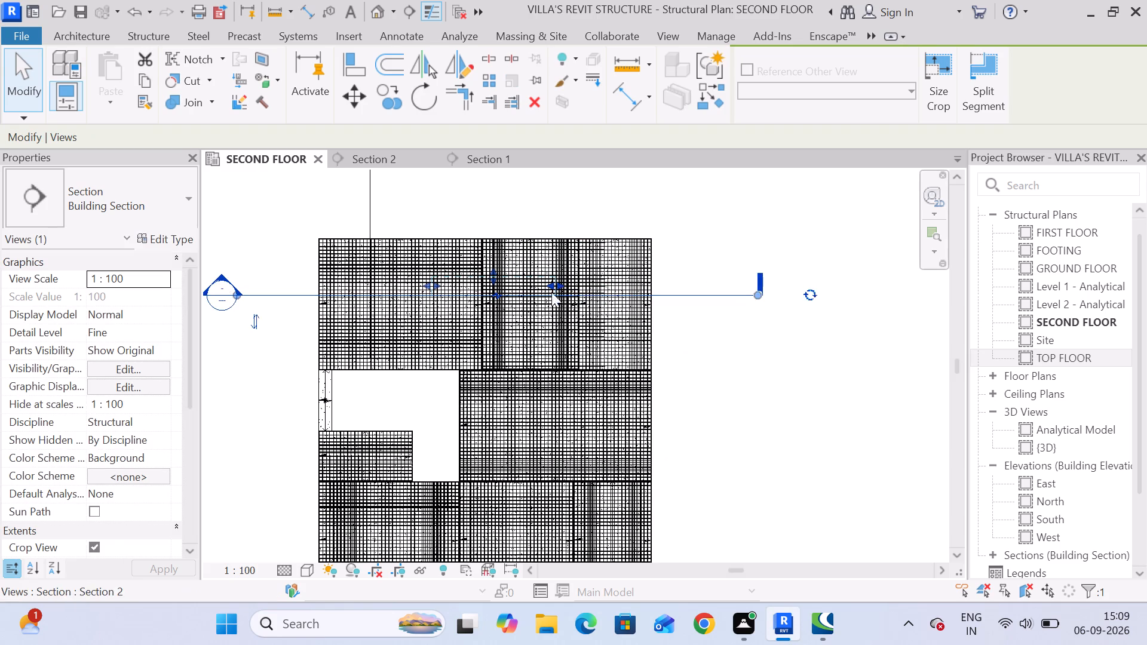
drag(561, 282, 667, 277)
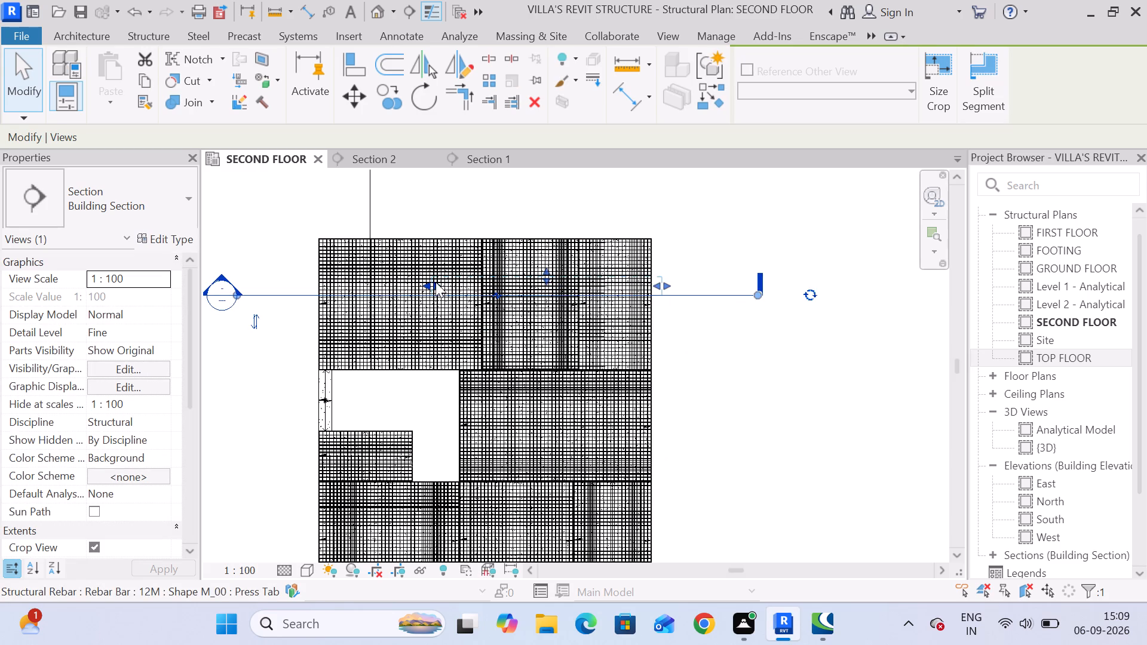
drag(434, 282, 466, 276)
Move the vertical Section 1 line across to the slabs near the plan's right edge.
click(366, 205)
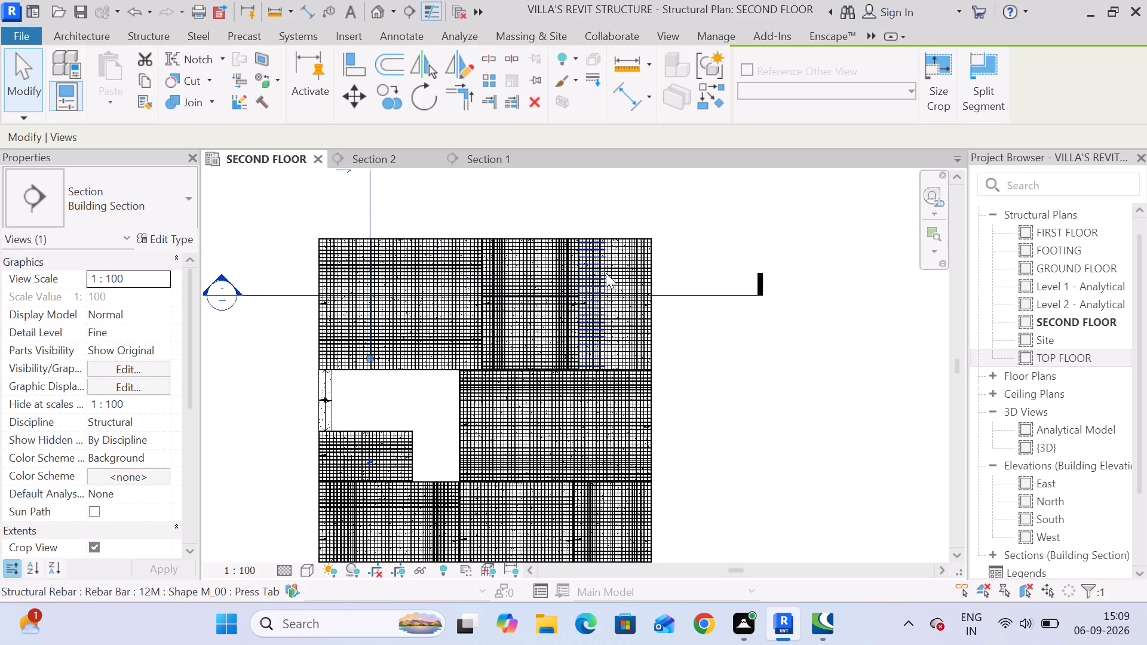
scroll(608, 273, down, 4)
drag(470, 225, 595, 225)
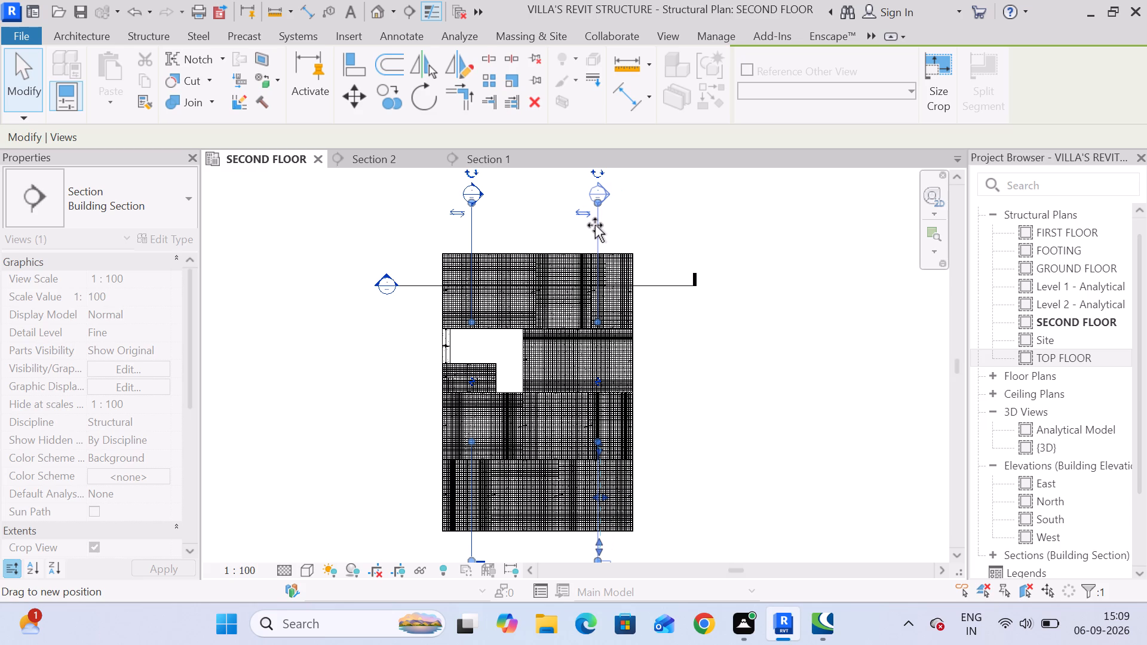
drag(595, 225, 609, 225)
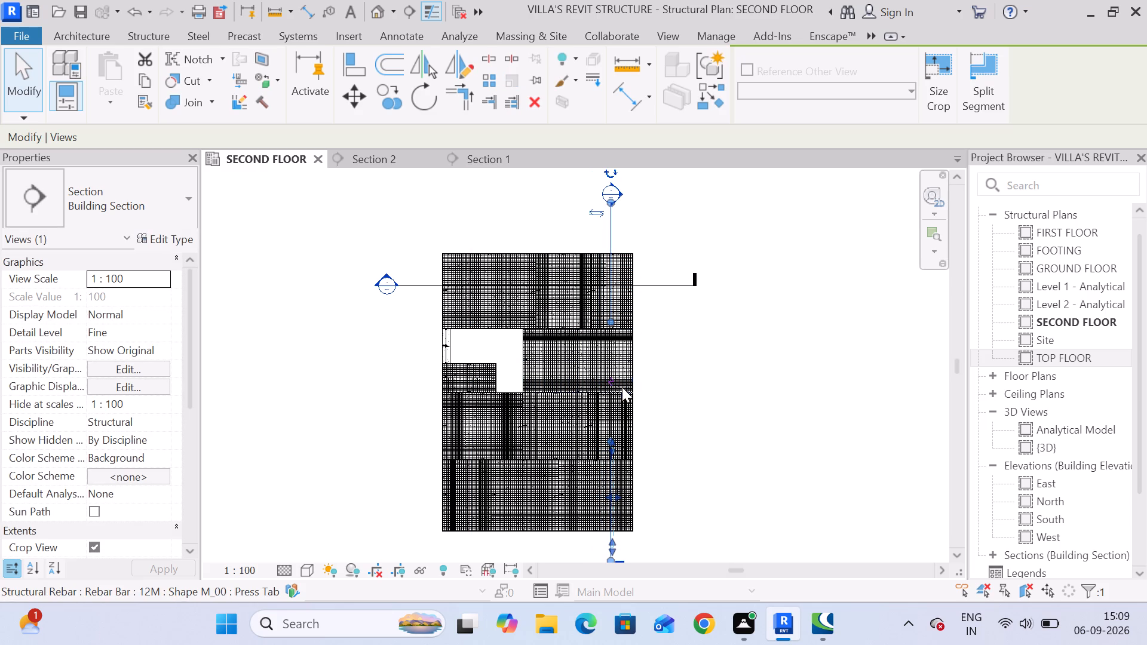
Adjust Section 1's crop extents from just above the building's top edge down to the upper part of the second slab row.
scroll(619, 492, up, 5)
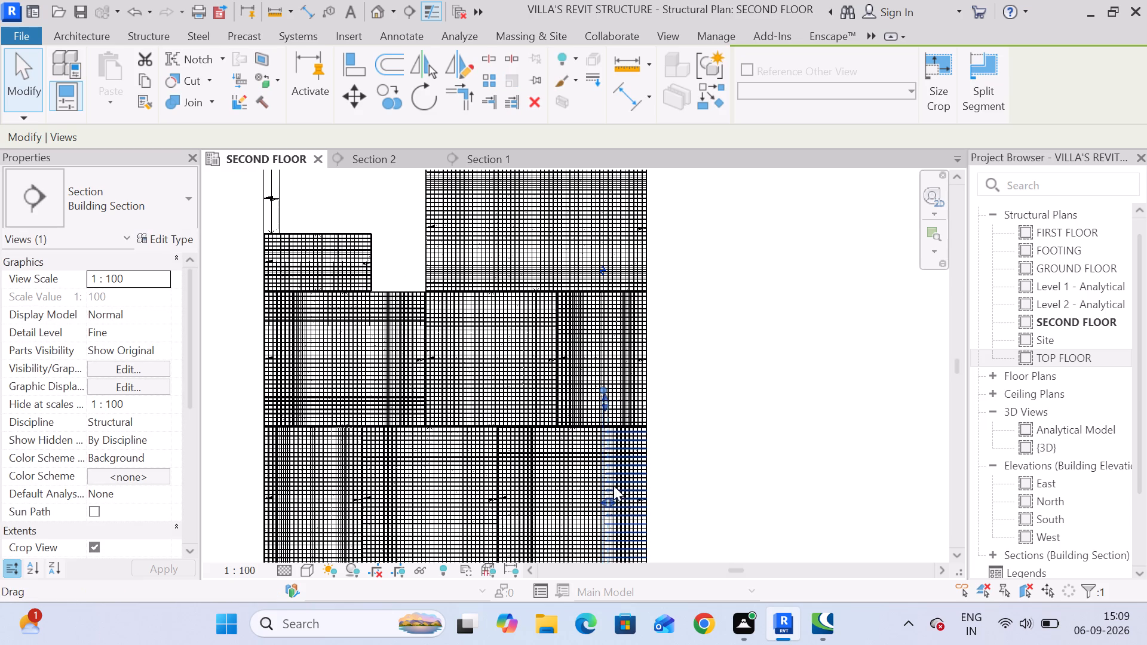
scroll(596, 405, down, 4)
drag(600, 403, 603, 202)
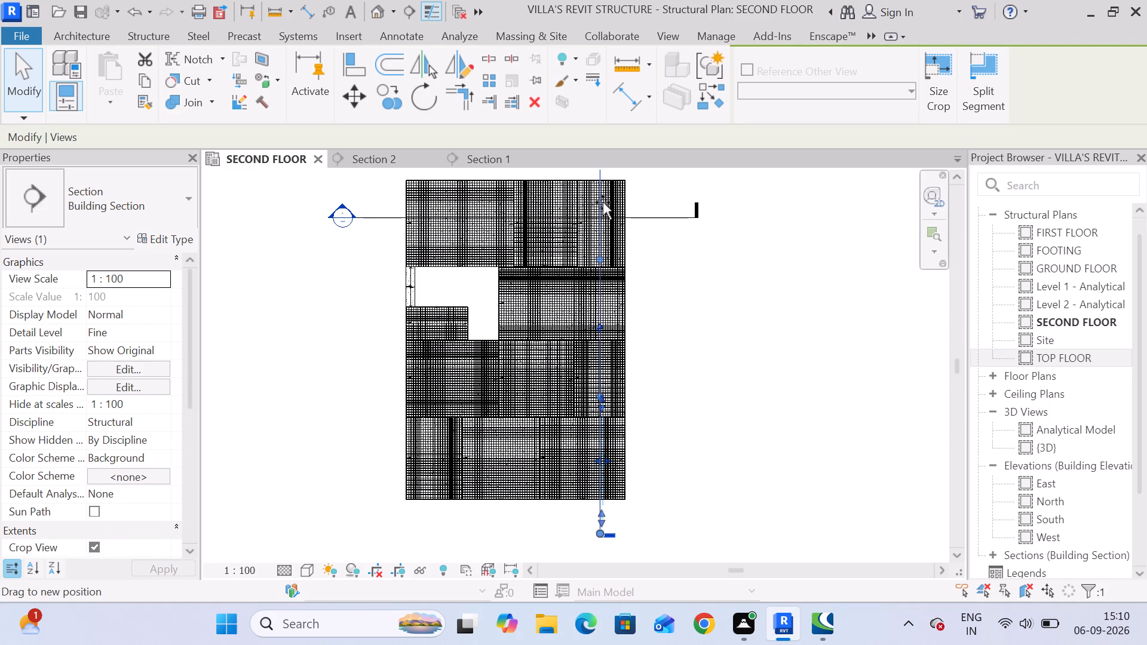
drag(603, 202, 603, 168)
middle_drag(655, 309, 667, 405)
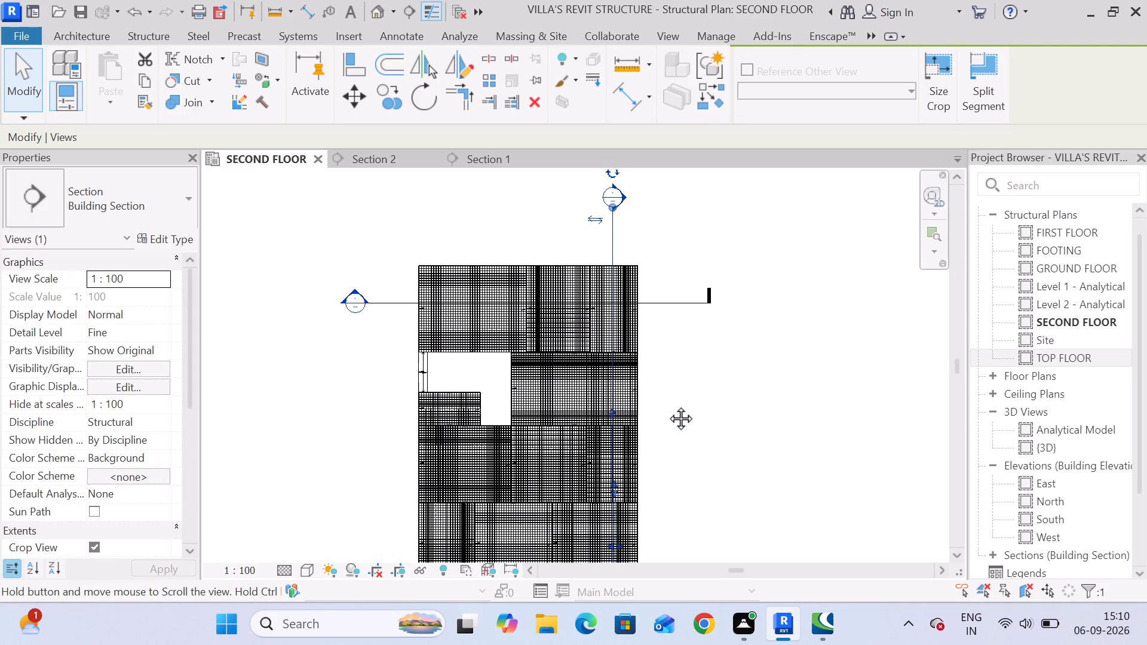
middle_drag(667, 405, 660, 349)
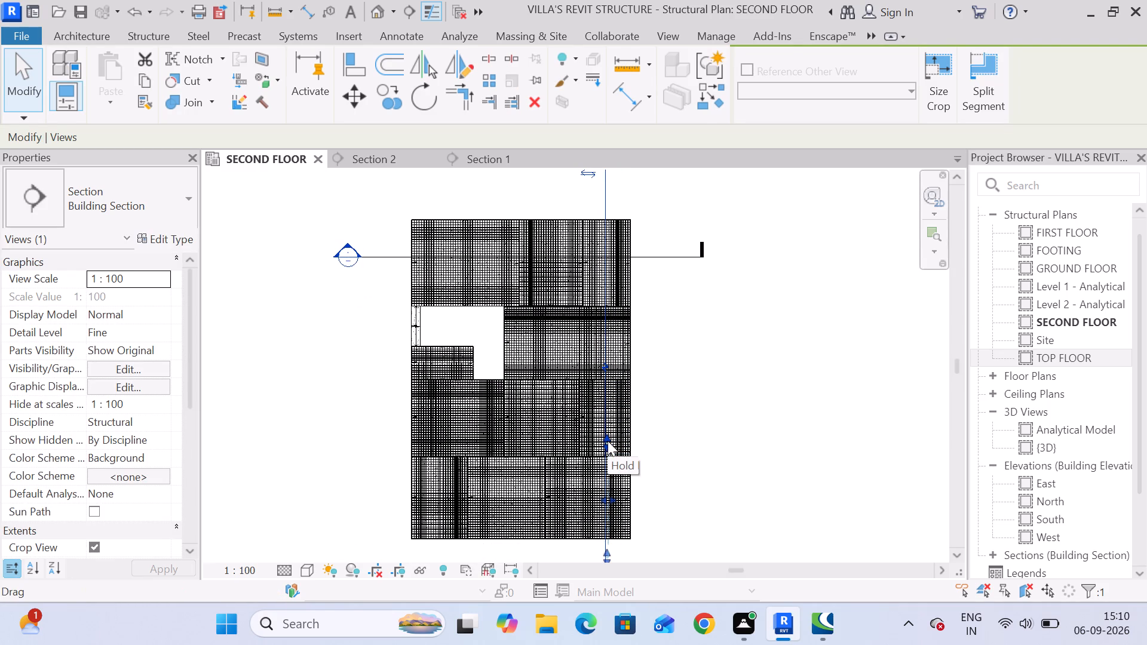
drag(608, 441, 613, 226)
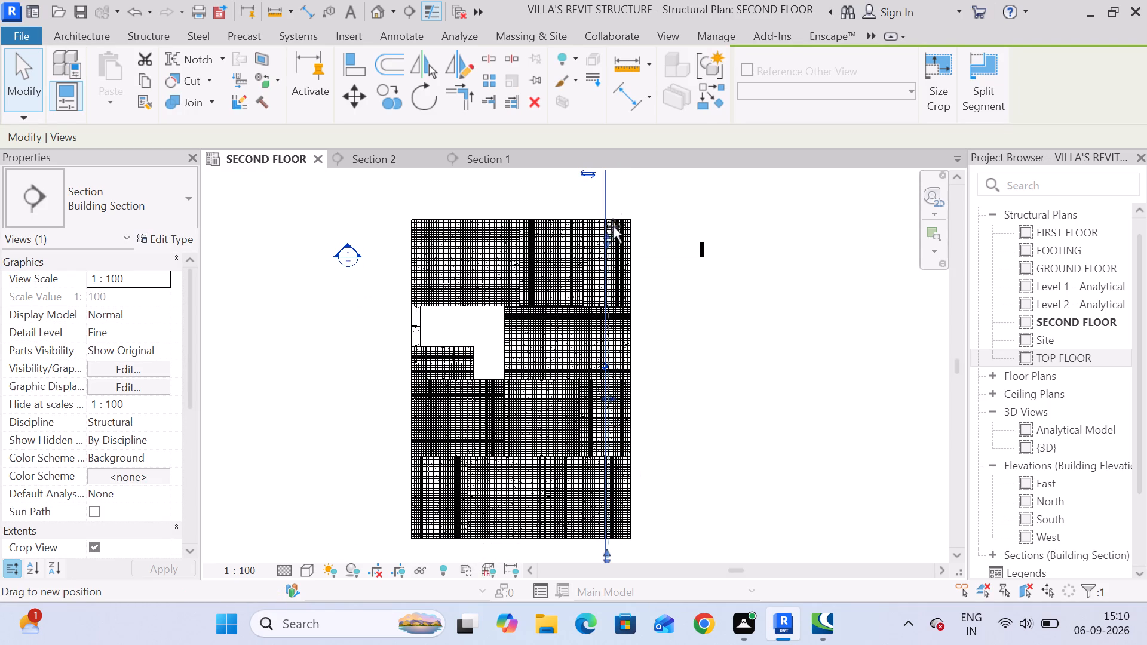
drag(613, 226, 613, 203)
drag(608, 550, 613, 497)
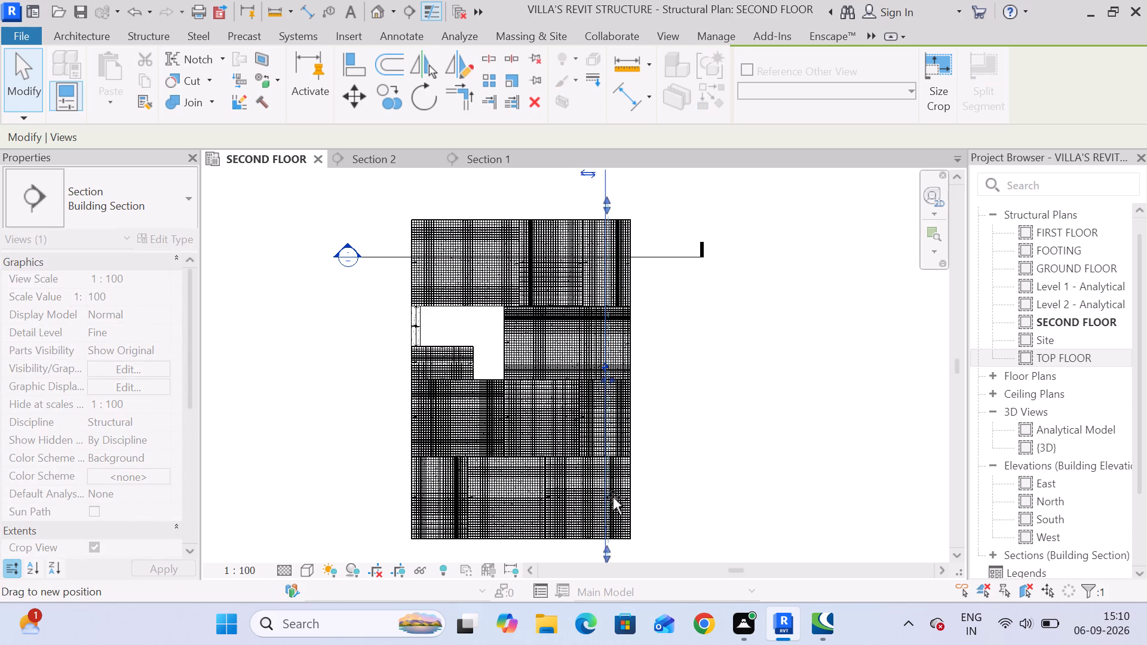
drag(613, 497, 618, 313)
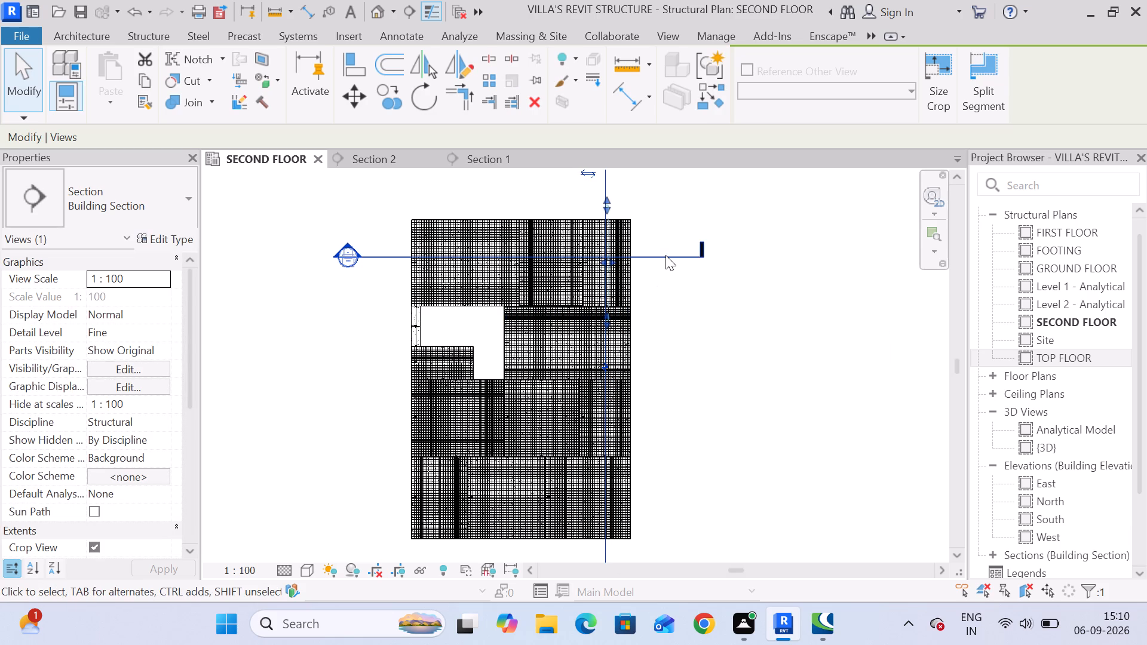
Open the Section 1 view and examine the slab reinforcement at the relocated cut.
click(493, 158)
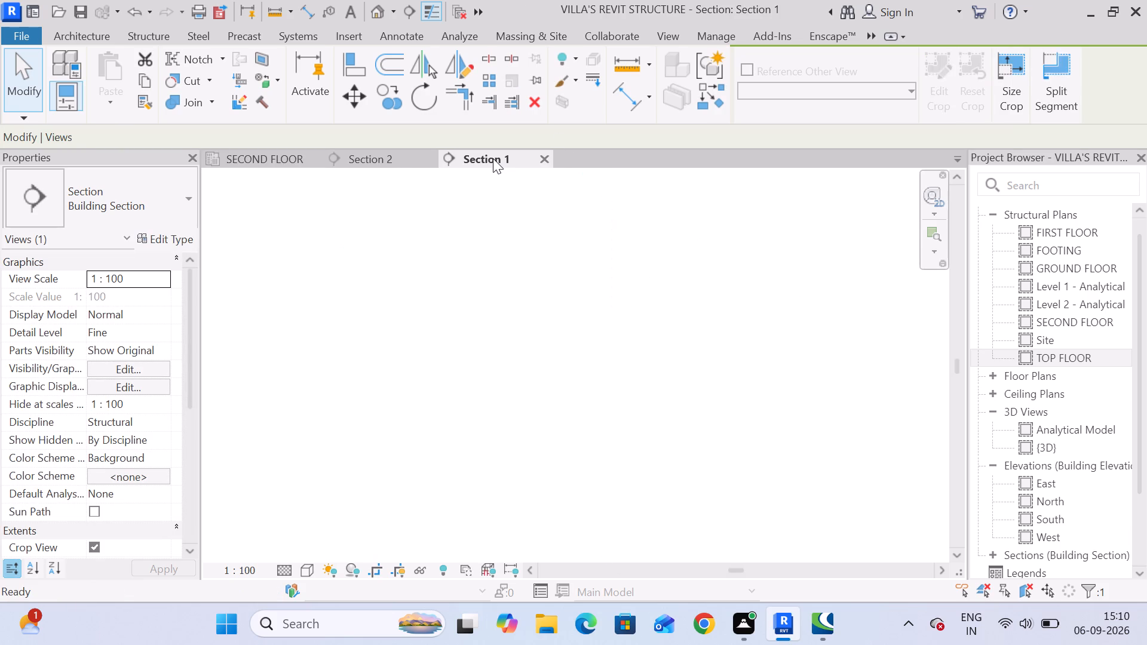
scroll(494, 257, down, 14)
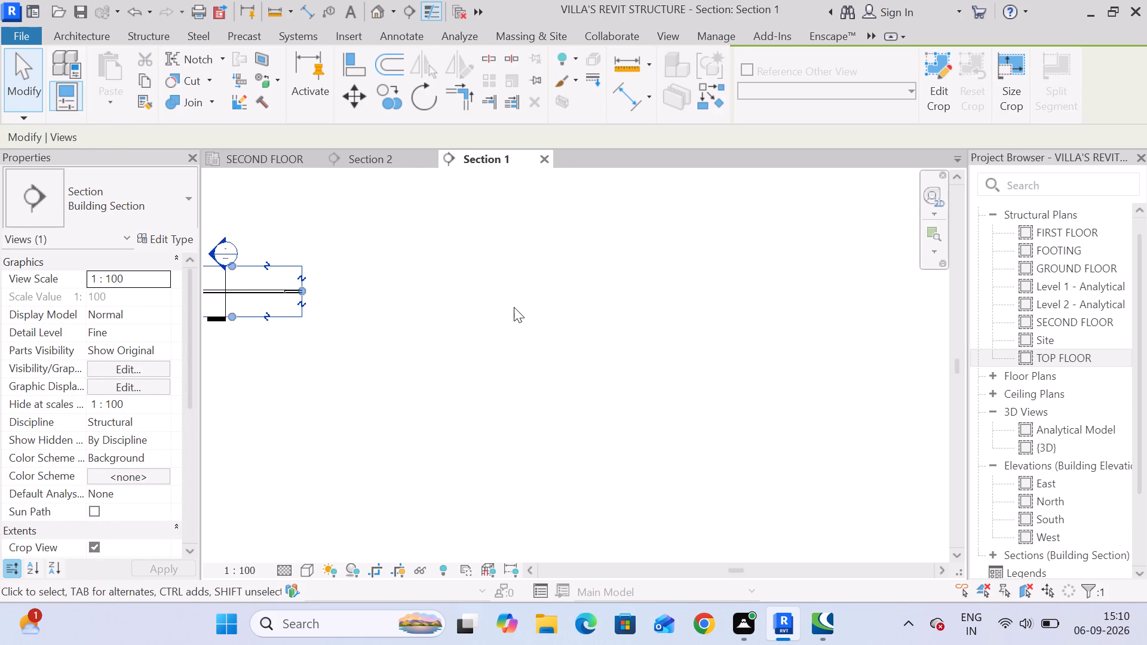
scroll(514, 307, down, 4)
scroll(413, 301, up, 13)
scroll(361, 299, up, 1)
middle_drag(367, 299, 551, 317)
scroll(568, 310, up, 4)
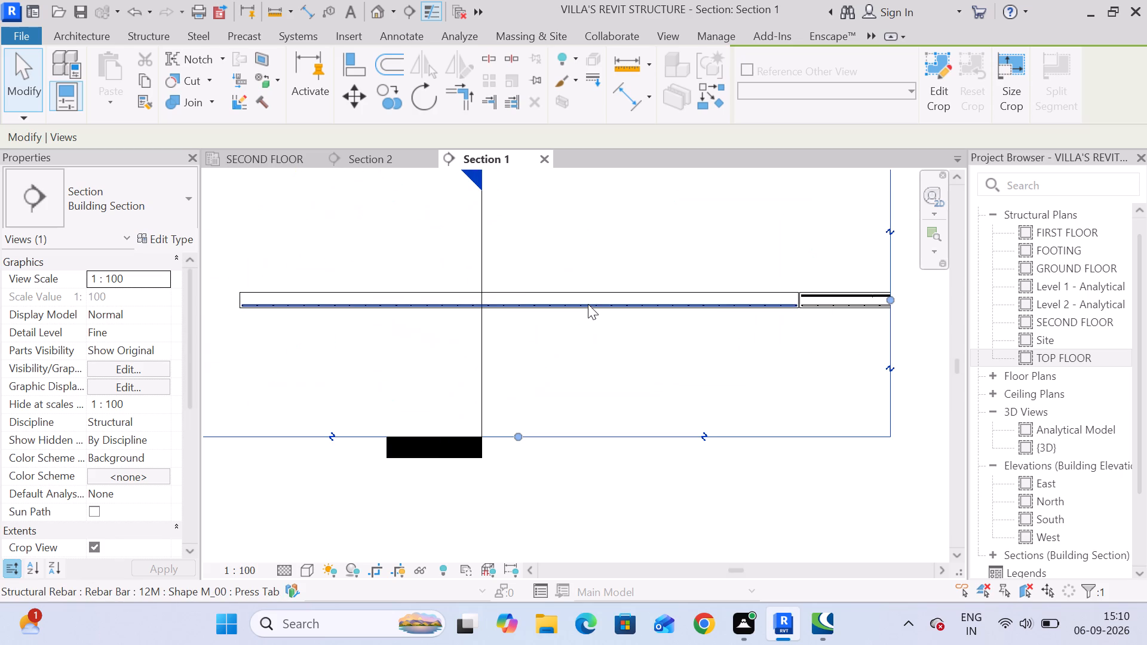
Switch to the Section 2 view and examine the top and bottom slab bars, including the bent-up bar near the slab joint.
click(382, 163)
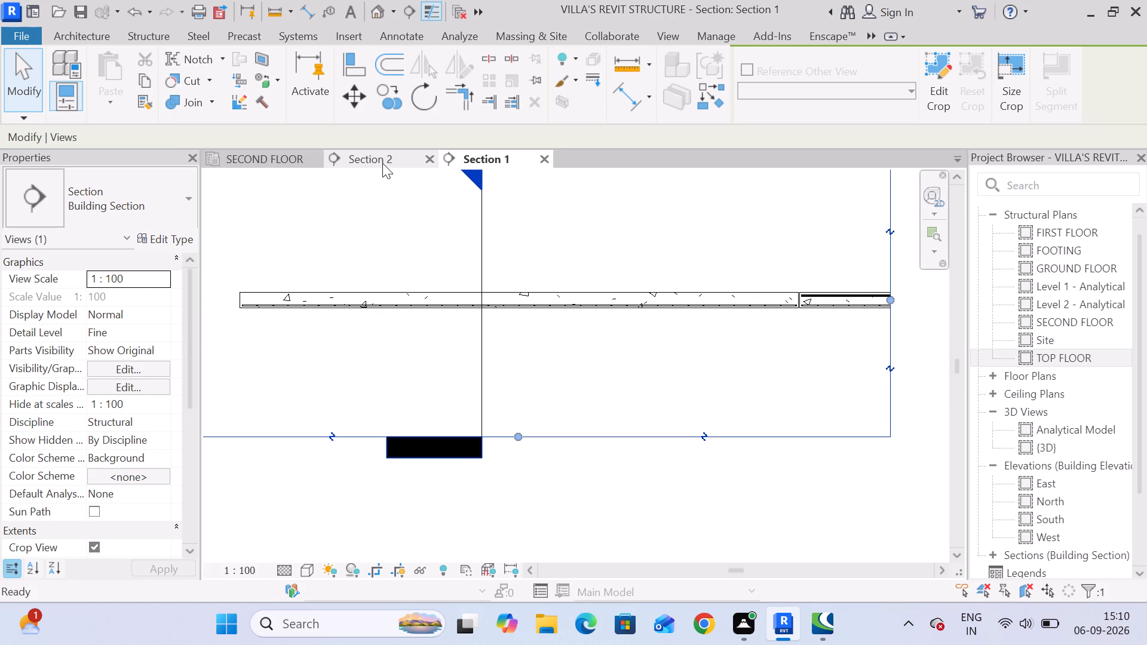
scroll(513, 294, up, 3)
middle_drag(672, 262, 612, 265)
scroll(557, 259, up, 4)
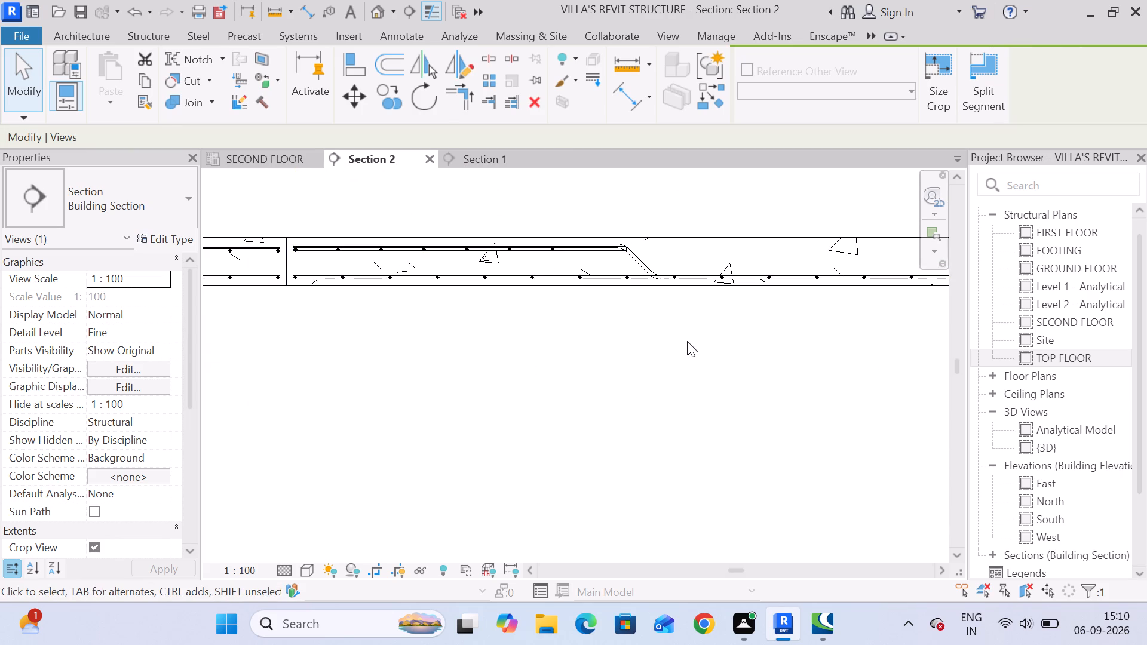
scroll(692, 351, down, 2)
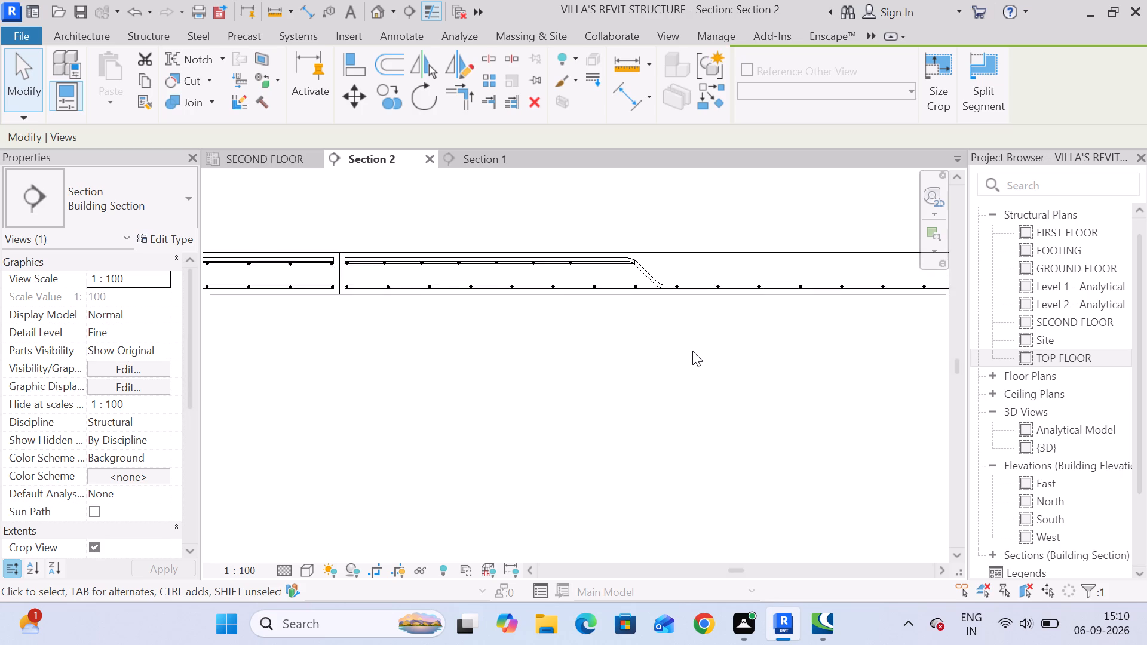
scroll(692, 351, down, 1)
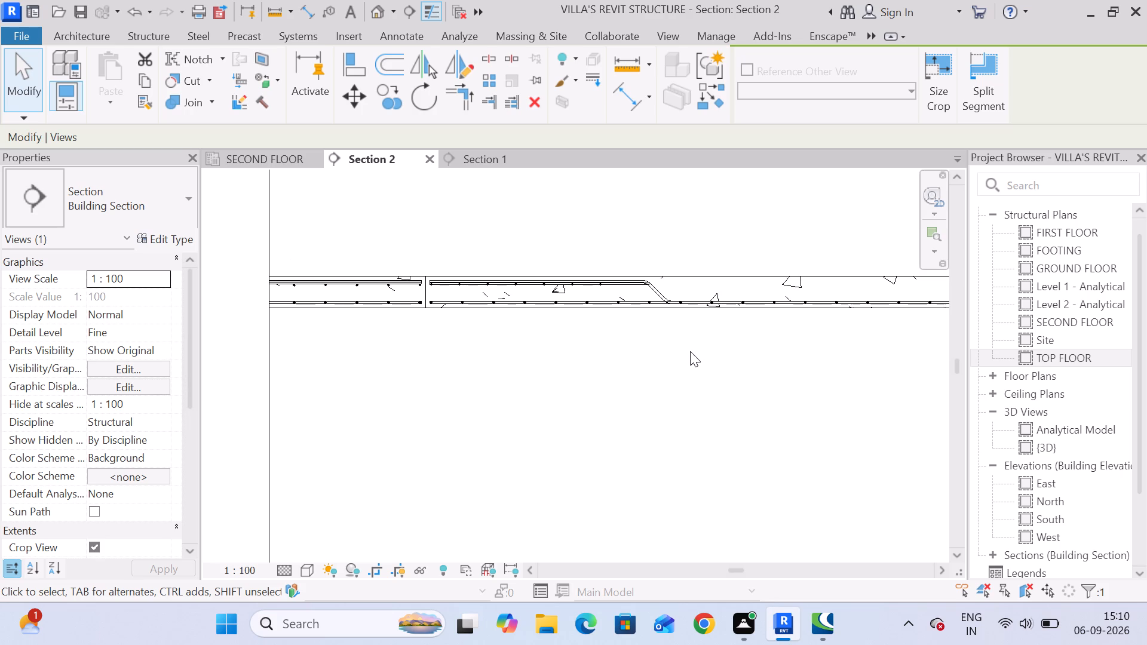
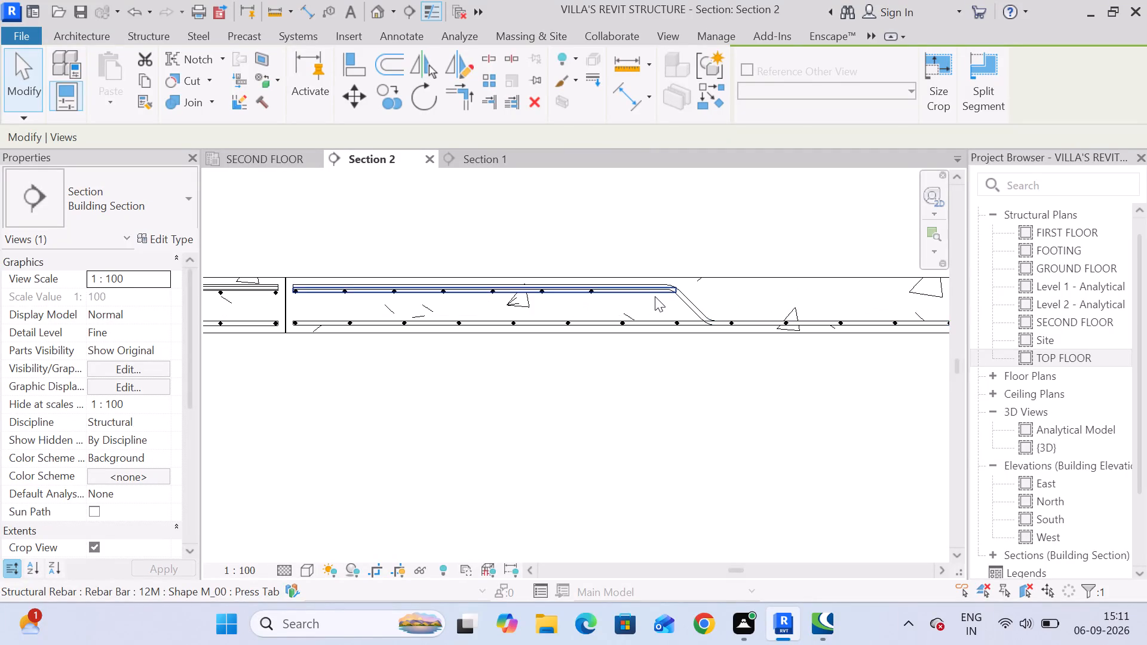
Shift the left bend of the 12M bent-up bar in the Section 2 slab so its top leg B becomes 800 mm.
scroll(655, 296, down, 2)
click(692, 308)
middle_drag(715, 377, 680, 351)
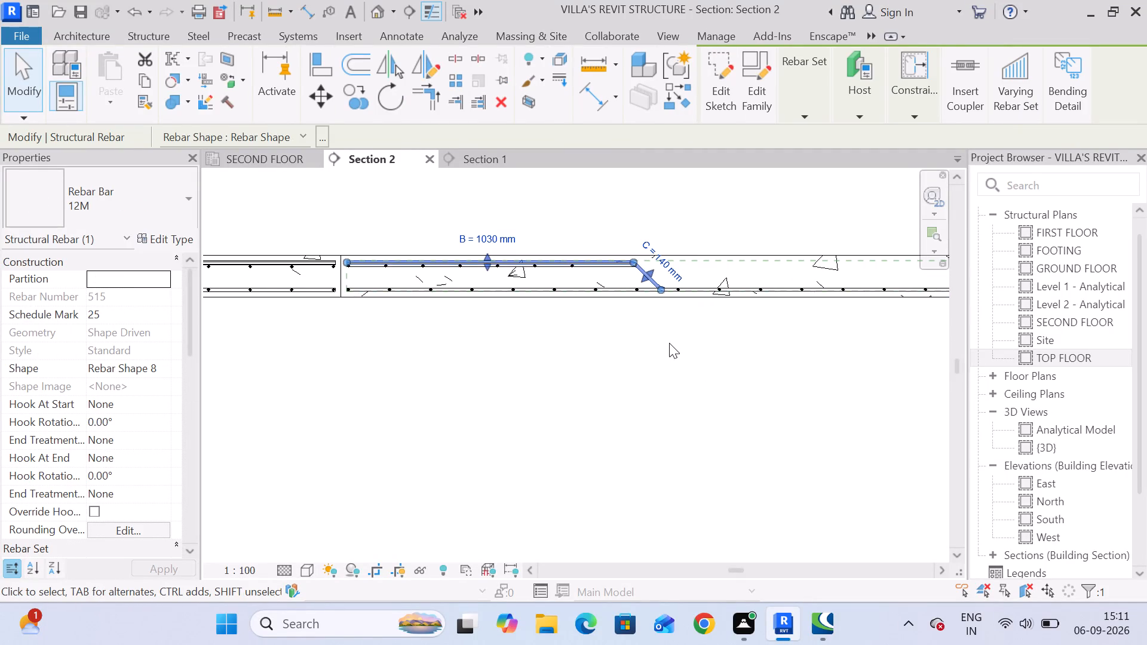
scroll(667, 343, down, 3)
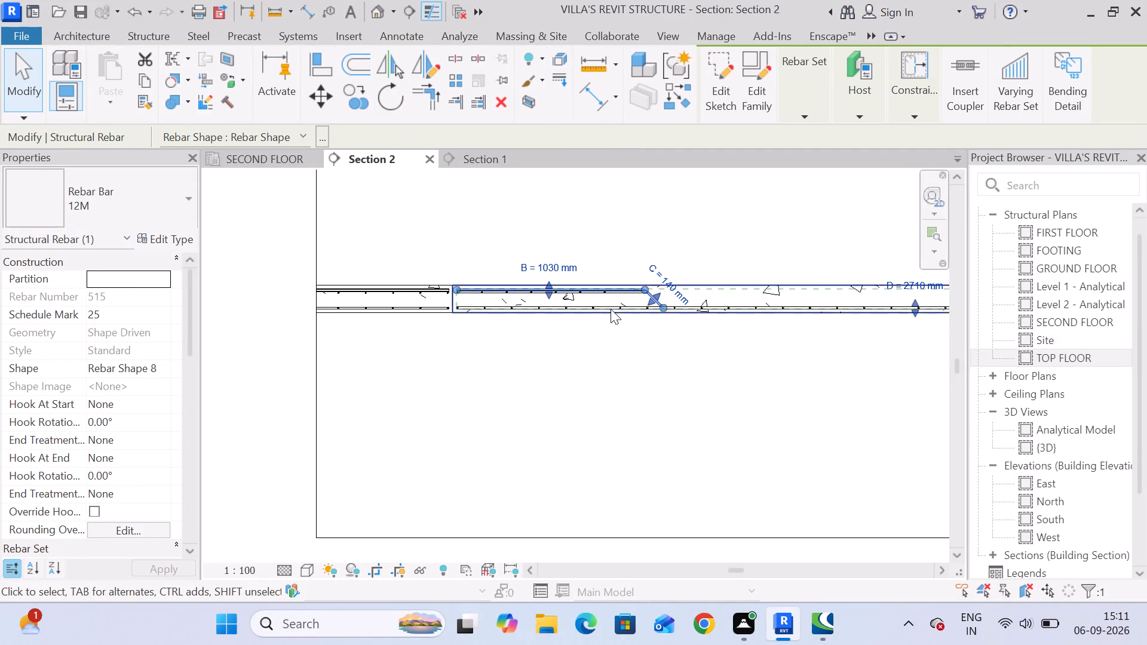
scroll(574, 301, up, 4)
drag(717, 294, 642, 296)
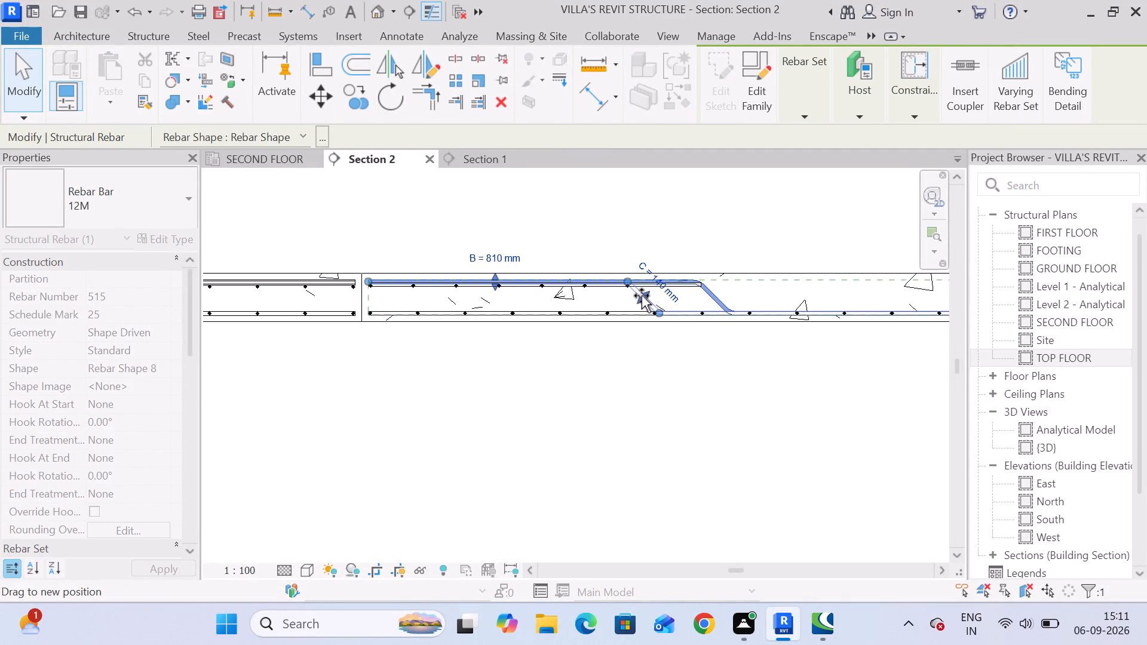
drag(642, 296, 639, 296)
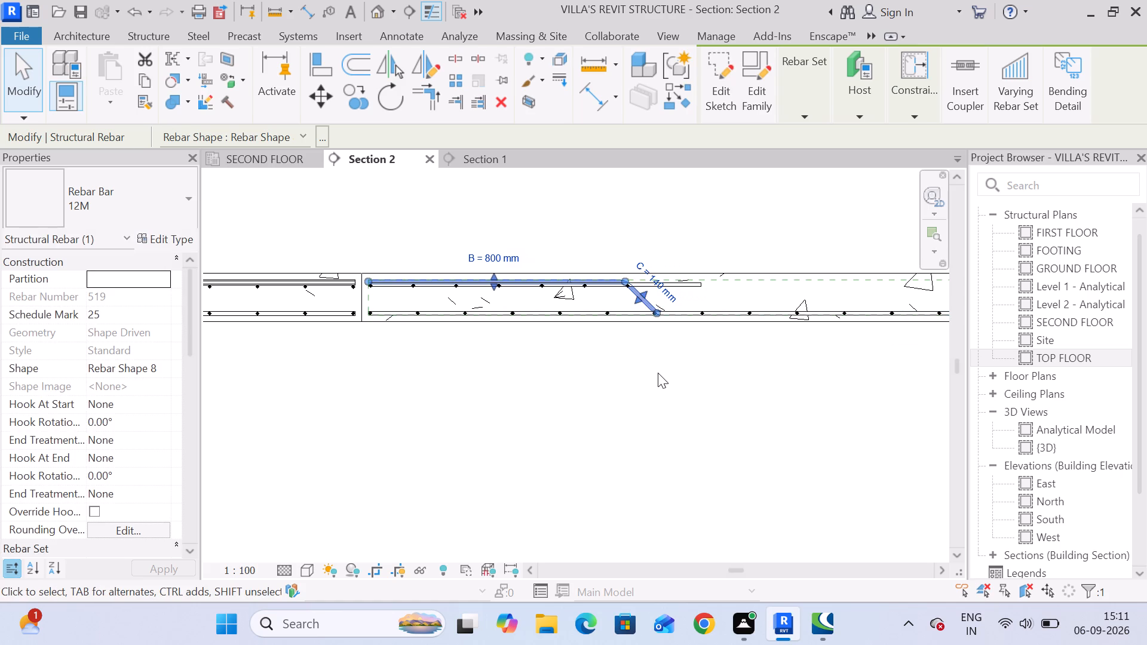
click(657, 373)
Shorten the straight 12M top bar at the slab's left end to 1000 mm by moving its free end.
click(659, 282)
drag(703, 282, 687, 282)
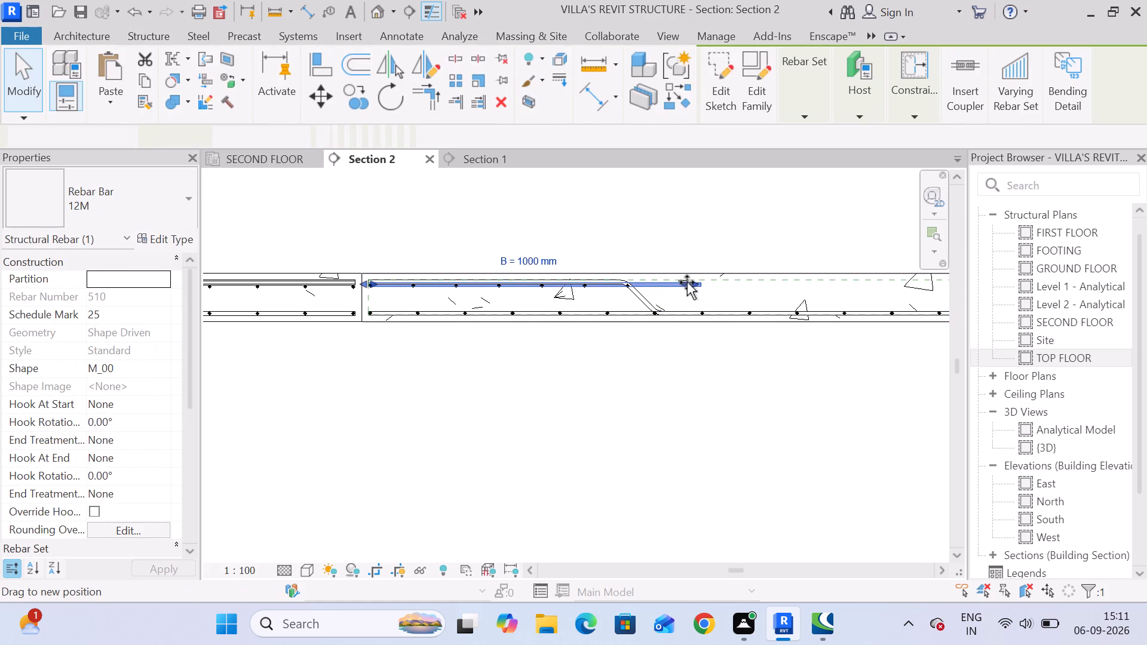
drag(687, 282, 685, 281)
drag(682, 282, 692, 282)
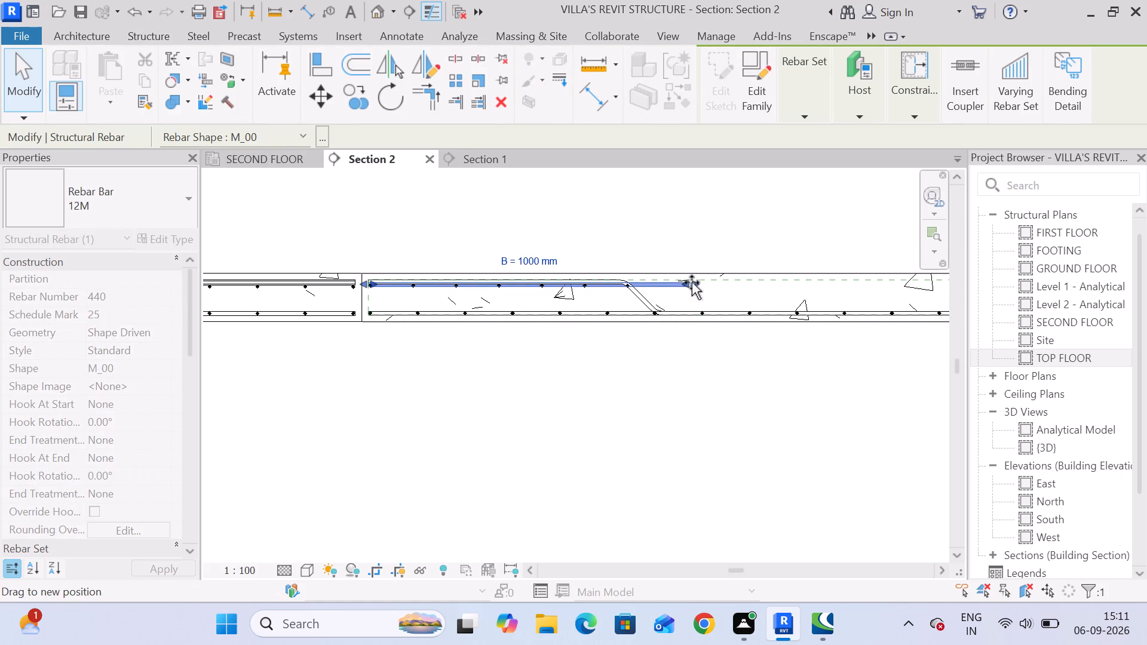
Shift the bend of the 12M bent-up bar at the same slab's right end so its top leg B becomes 800 mm.
scroll(698, 403, down, 3)
middle_drag(700, 410, 611, 353)
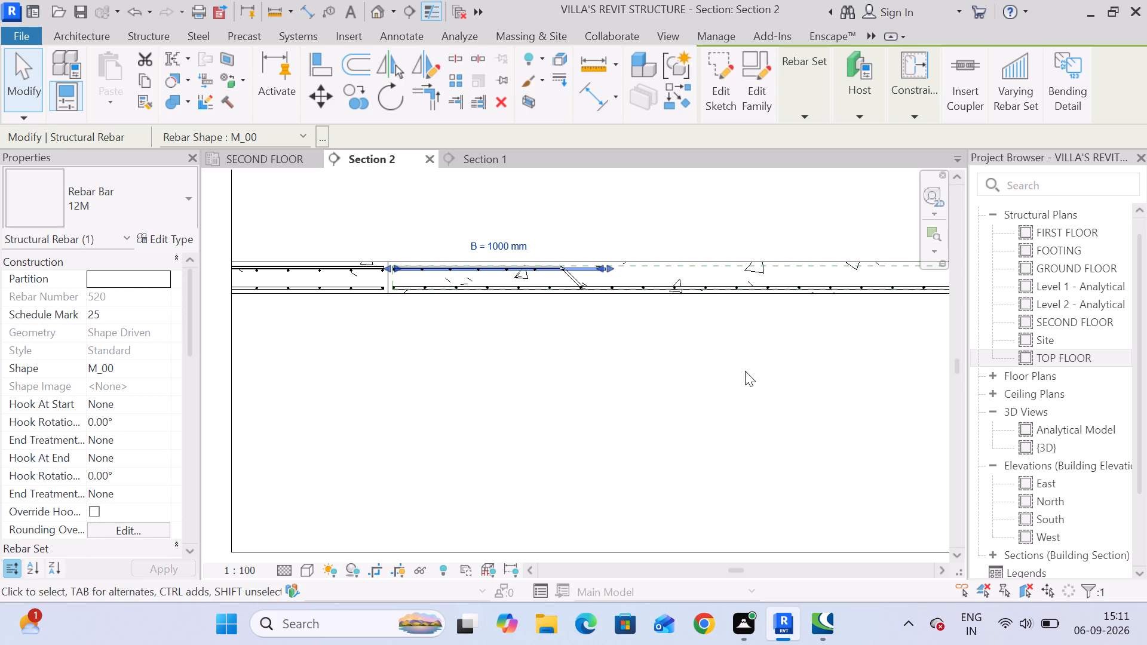
scroll(806, 358, down, 3)
middle_drag(808, 361, 565, 361)
middle_drag(763, 351, 588, 351)
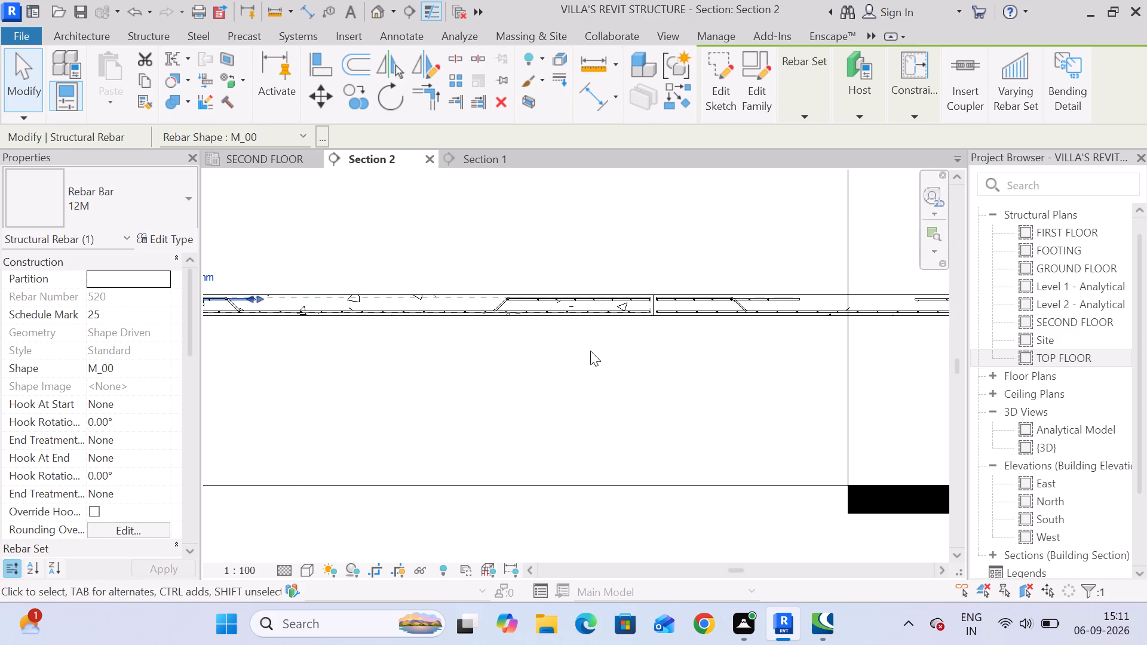
scroll(590, 302, up, 6)
click(581, 303)
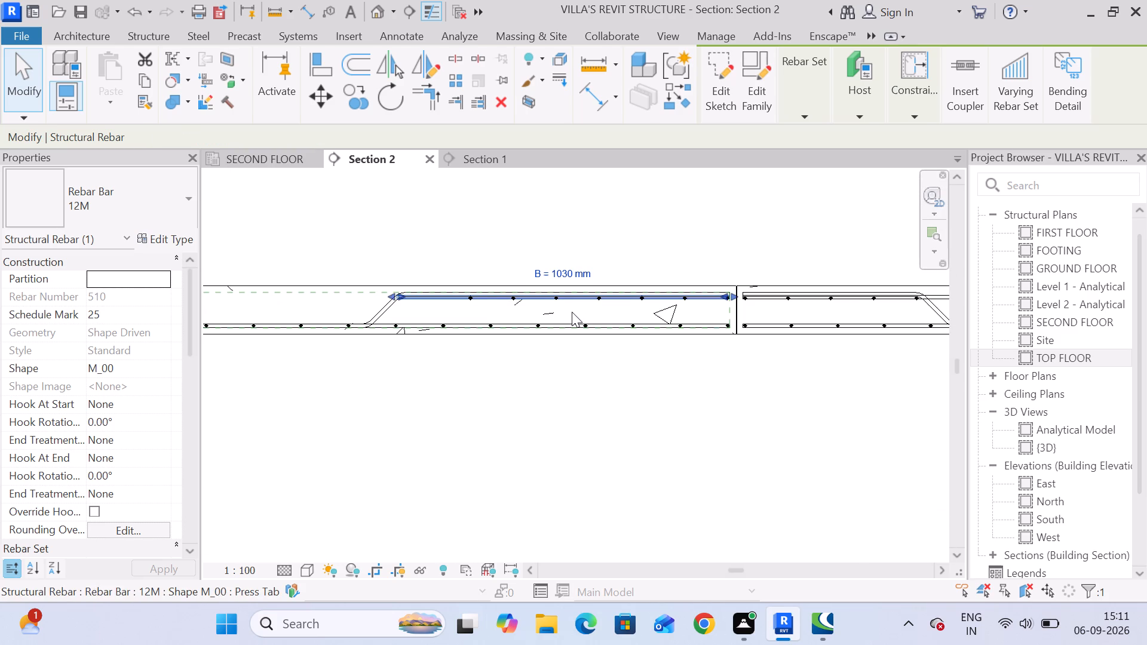
scroll(572, 312, up, 2)
middle_drag(575, 314, 606, 317)
click(344, 316)
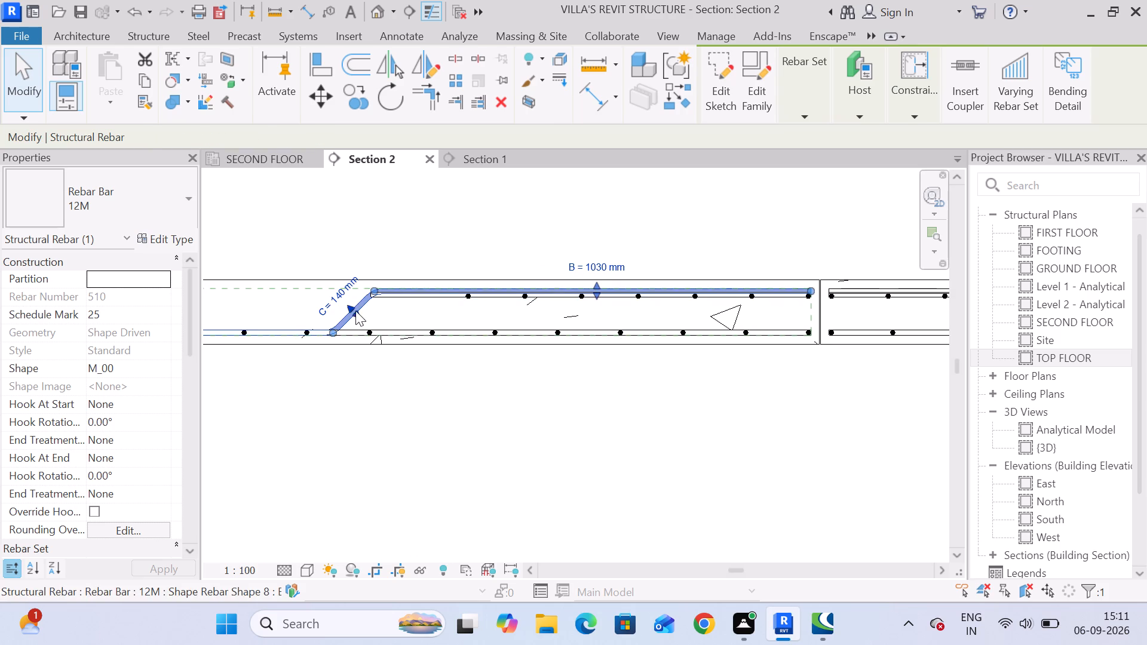
drag(355, 311, 367, 311)
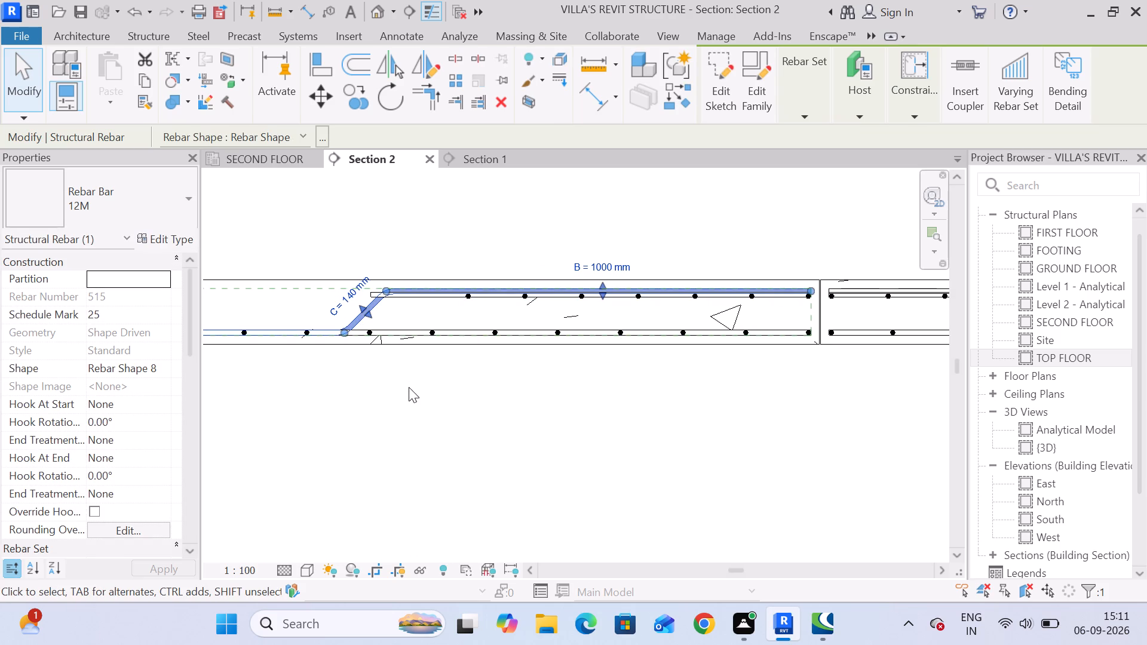
drag(364, 312, 430, 320)
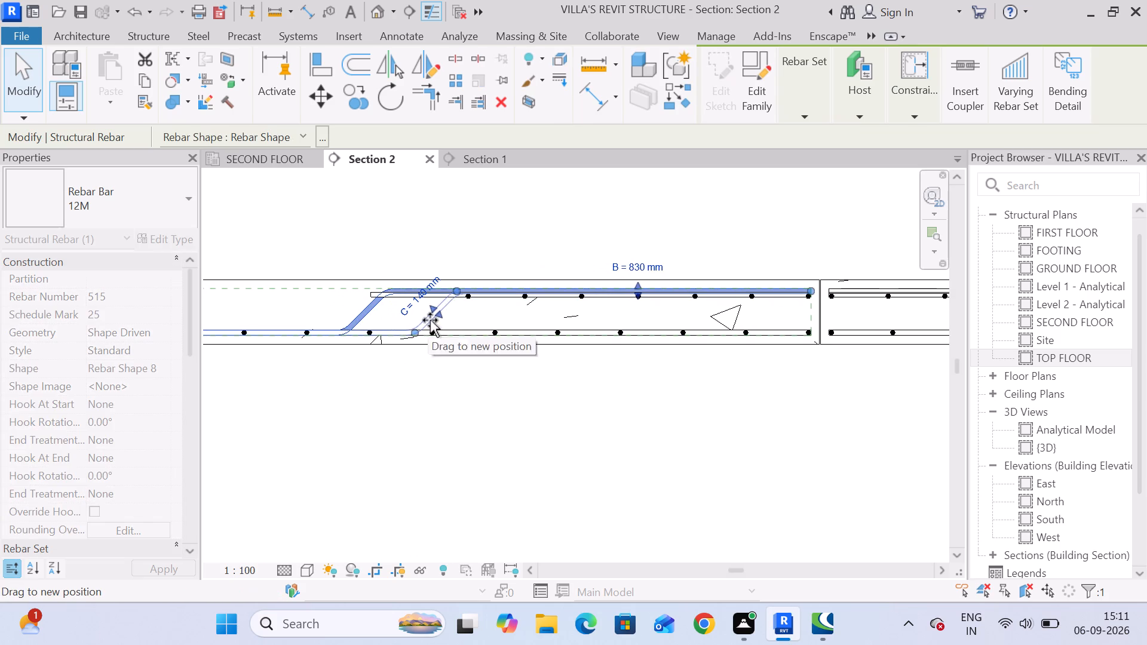
drag(430, 320, 435, 321)
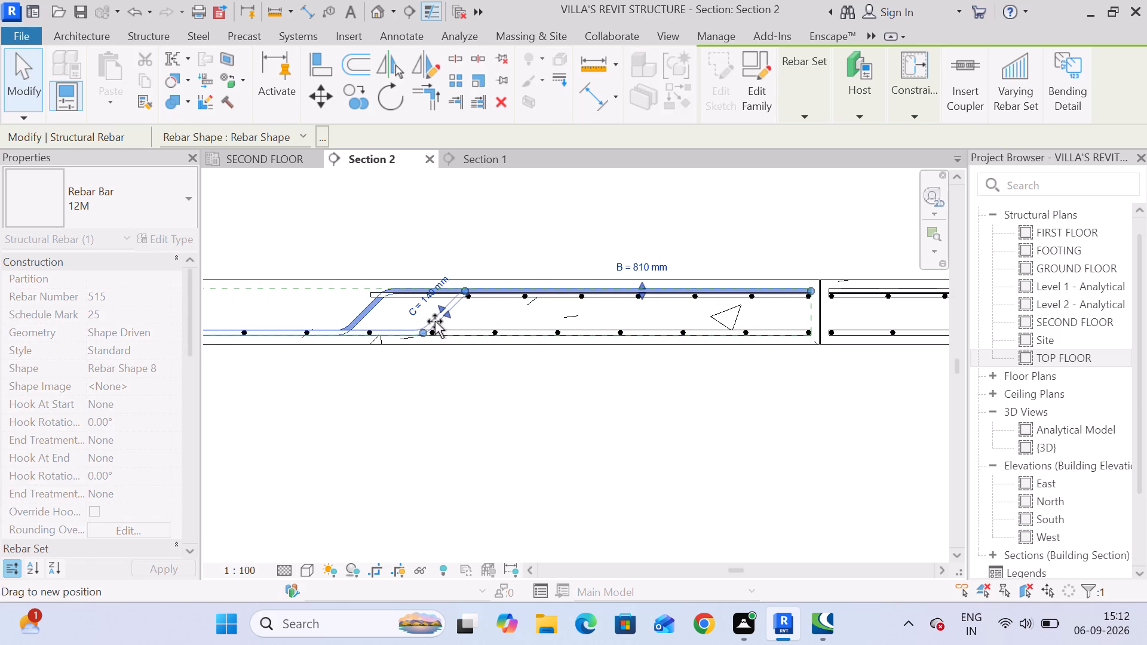
drag(435, 321, 436, 321)
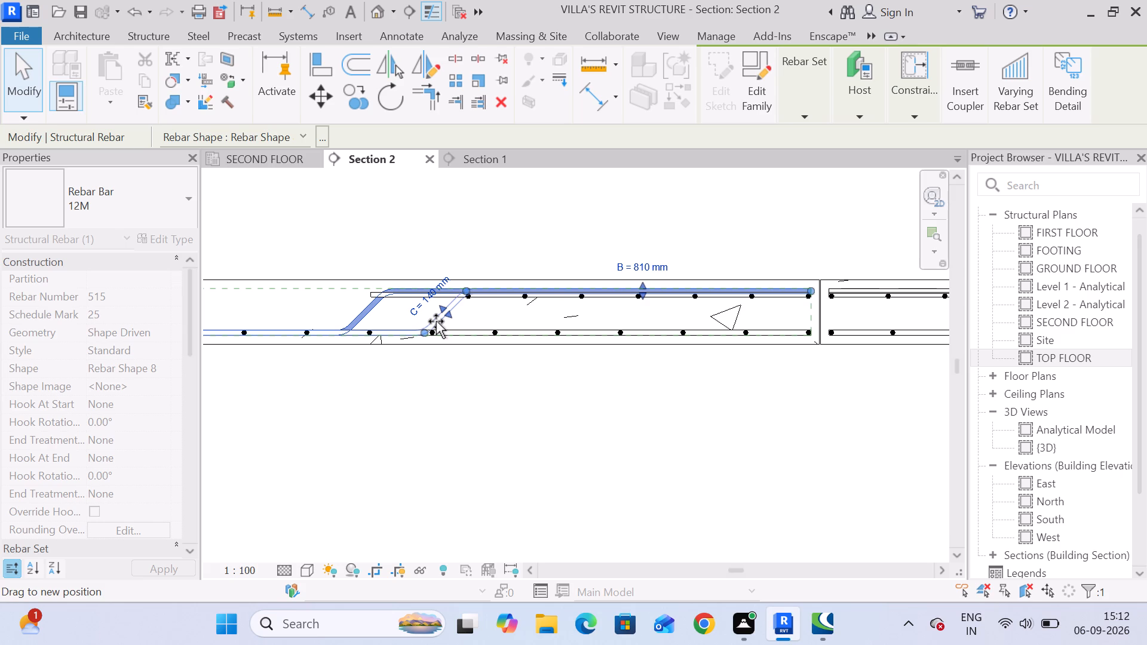
drag(436, 321, 438, 322)
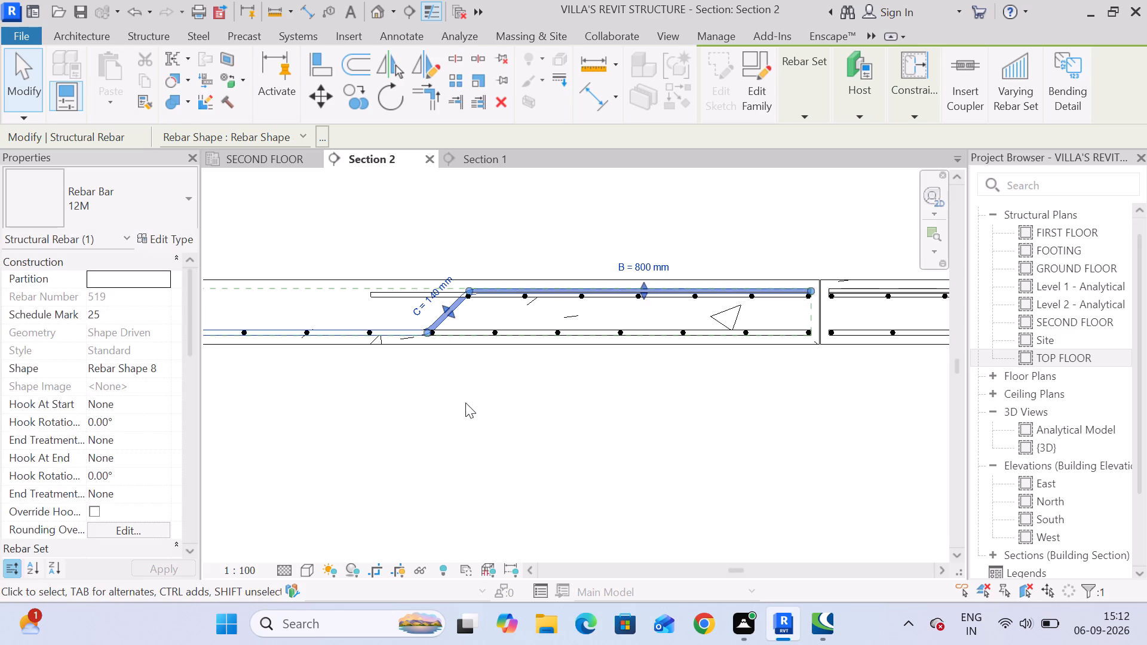
click(472, 400)
Shorten the straight 12M top bar at the slab's right end to 1000 mm by moving its free end.
click(409, 295)
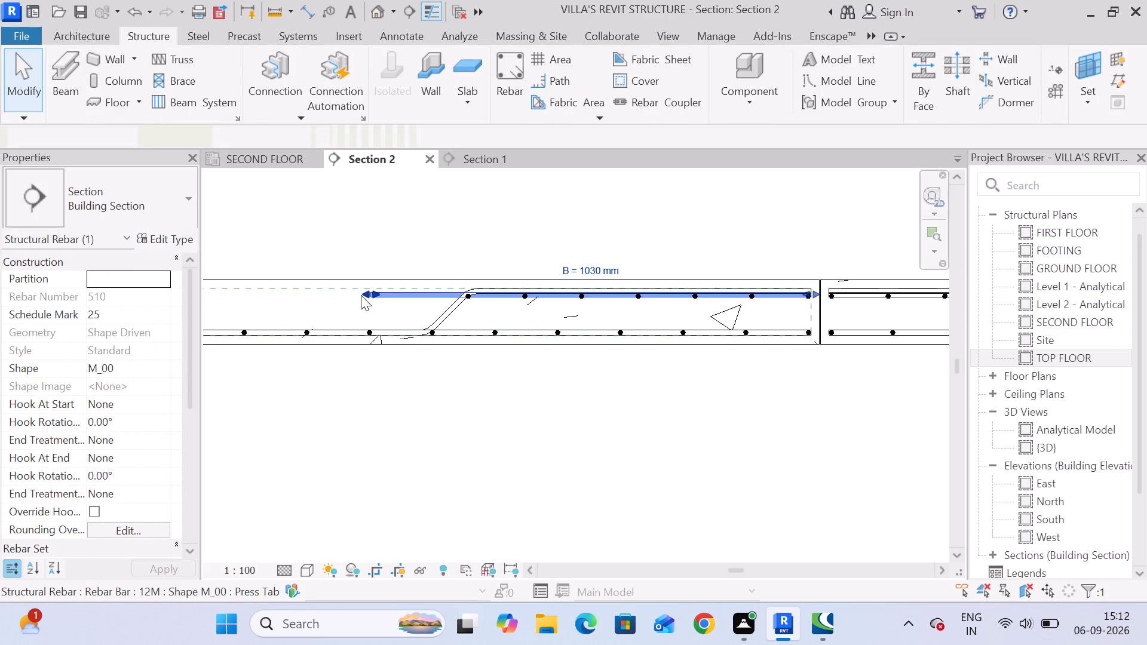
drag(367, 295, 386, 295)
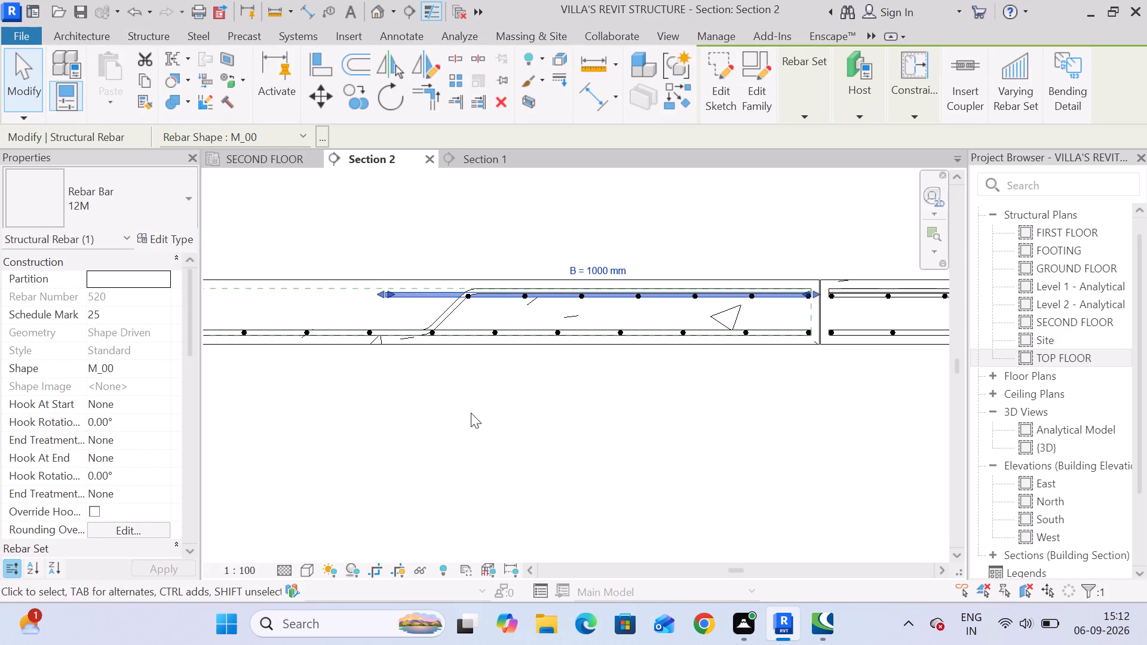
click(471, 413)
Examine the top and bent-up bars at both ends of the slab in Section 2 and compare with the Section 1 view.
scroll(472, 412, down, 3)
middle_drag(472, 412, 514, 391)
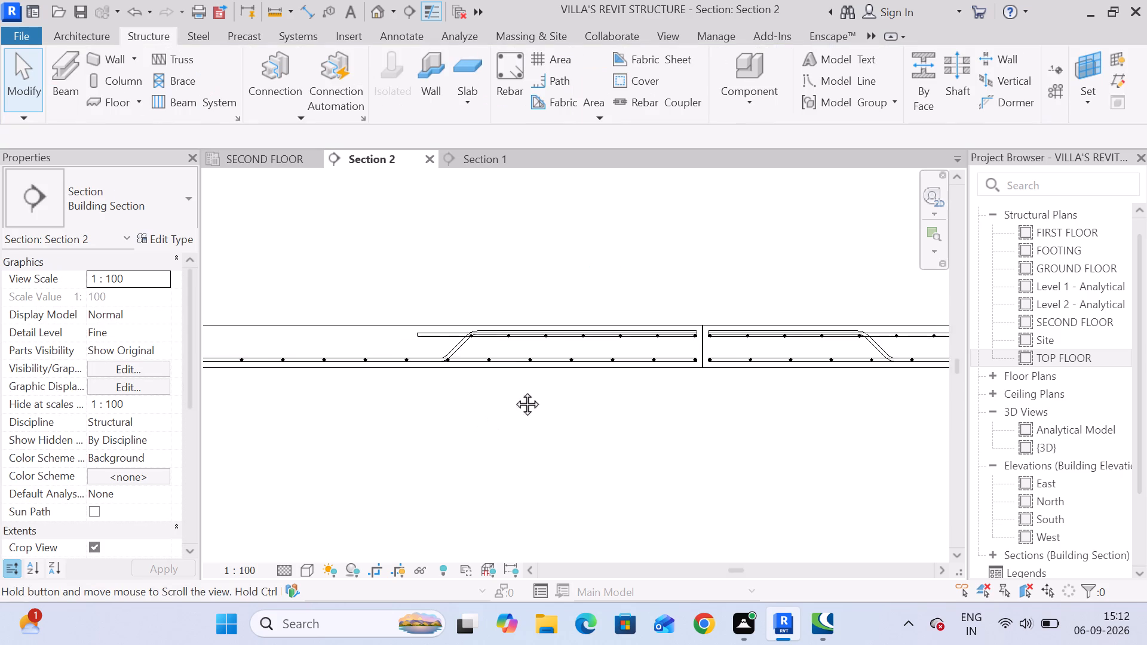
middle_drag(514, 391, 646, 336)
scroll(646, 336, down, 6)
middle_drag(479, 346, 560, 303)
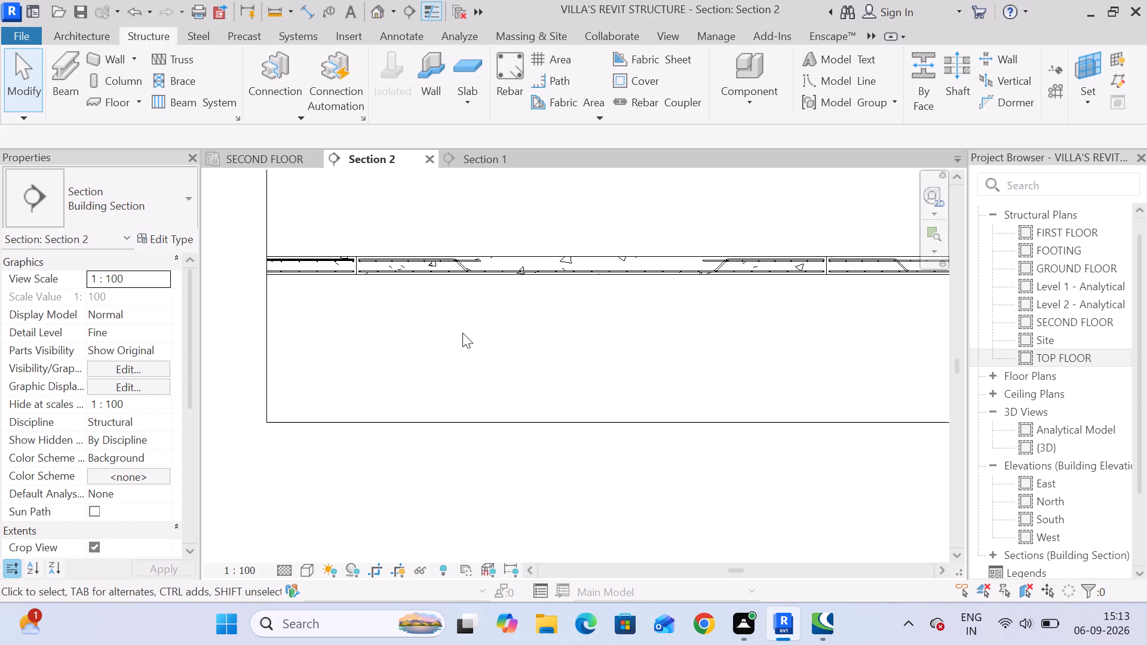
scroll(464, 255, up, 6)
scroll(459, 255, down, 6)
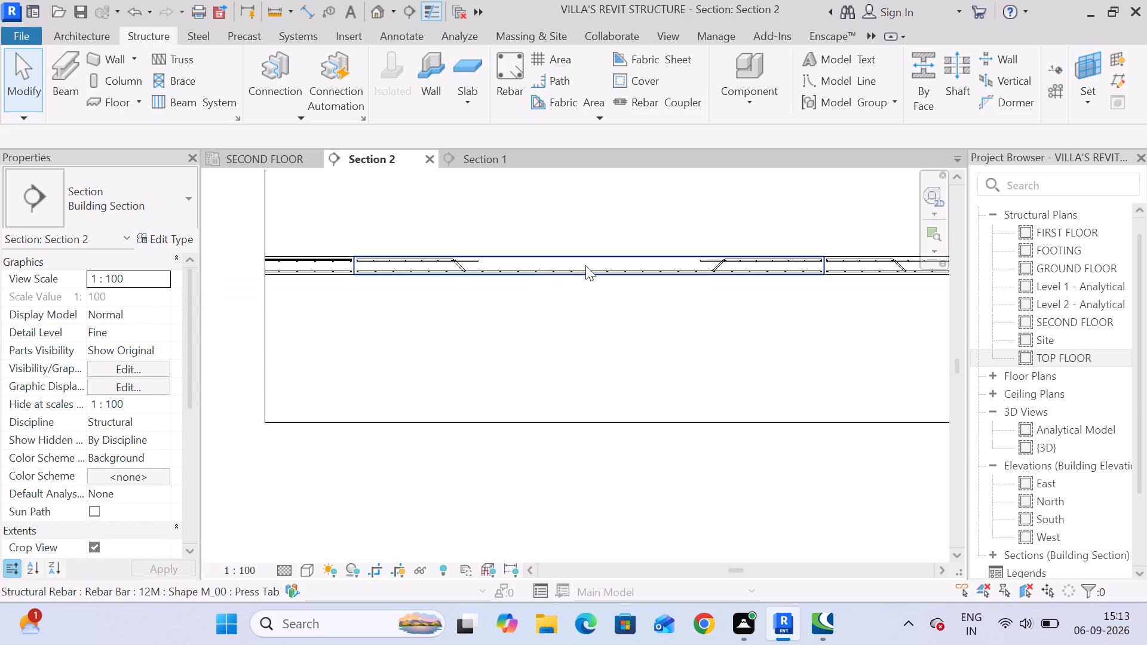
middle_drag(840, 270, 737, 235)
scroll(737, 235, up, 4)
scroll(638, 234, up, 4)
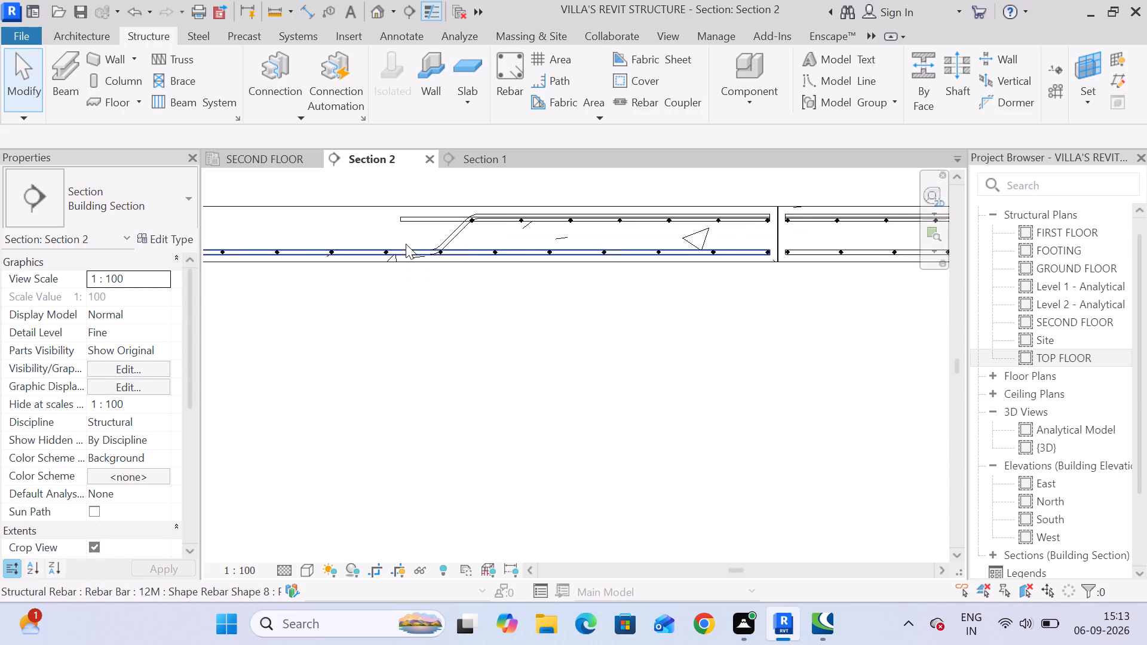
middle_drag(406, 244, 719, 248)
scroll(465, 311, down, 3)
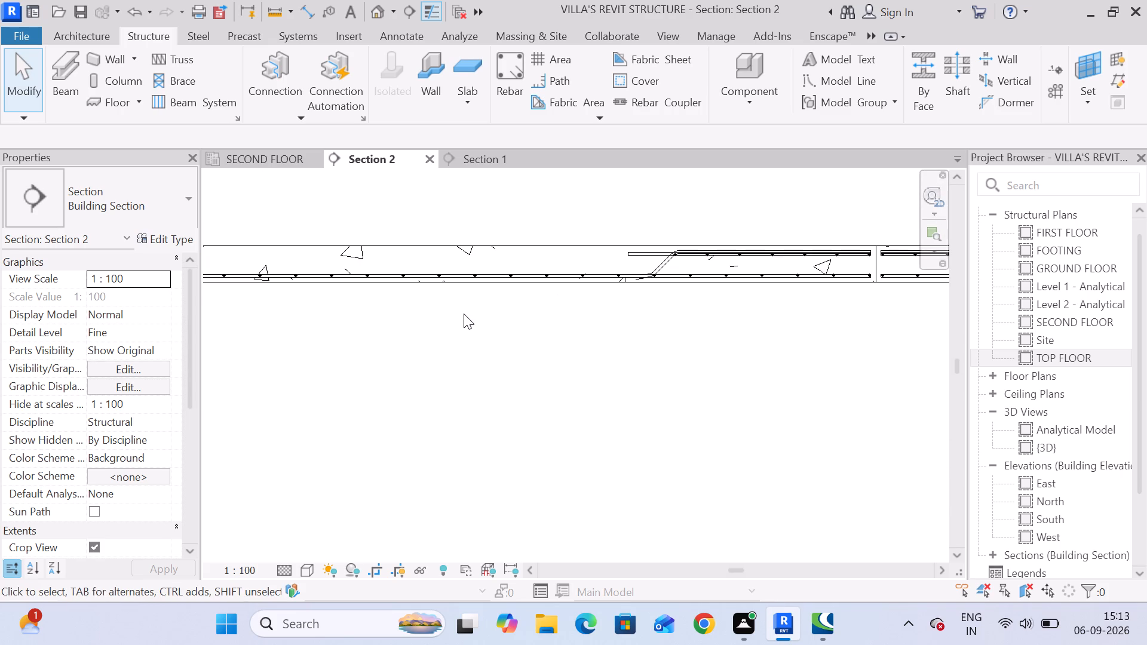
middle_drag(477, 315, 525, 303)
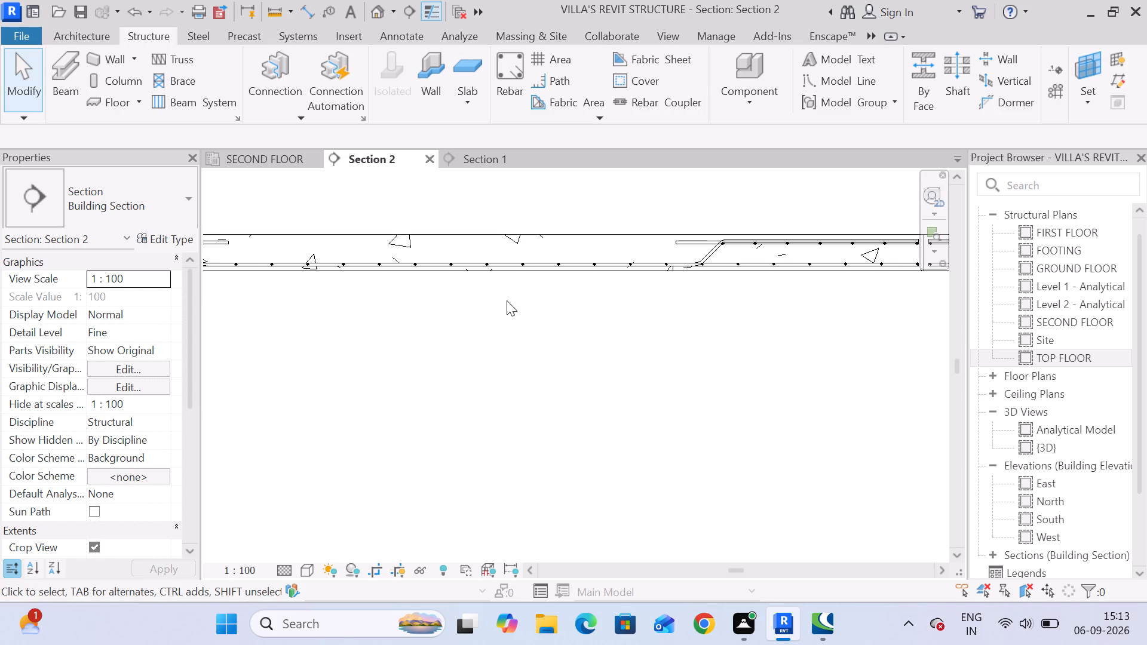
scroll(462, 299, down, 3)
middle_drag(462, 299, 606, 290)
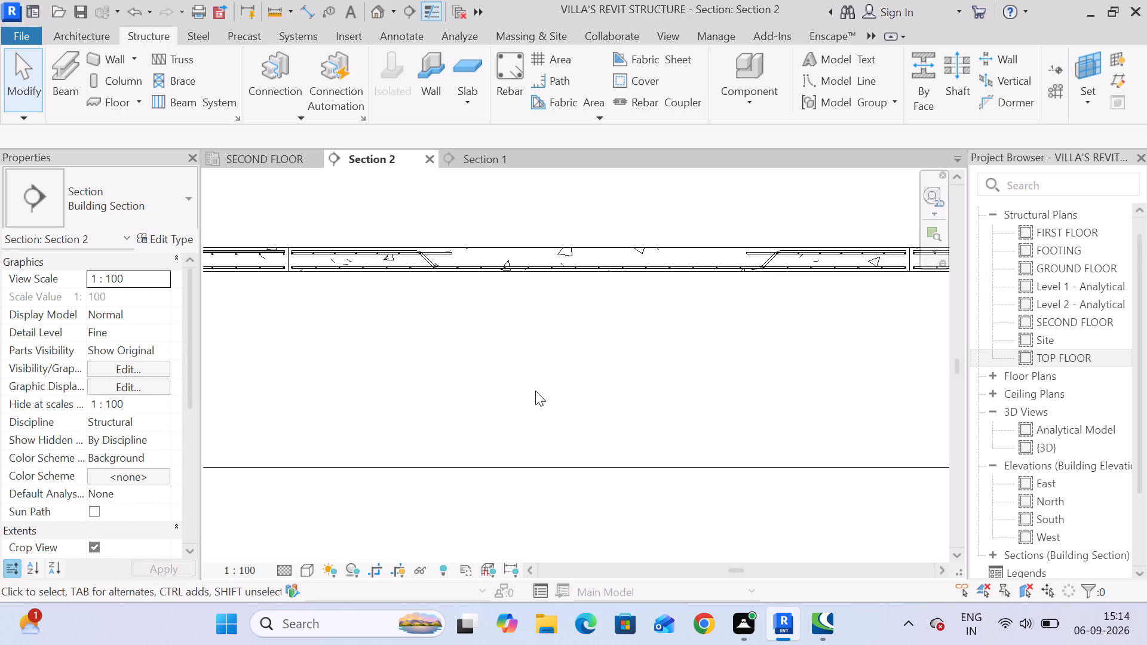
click(486, 158)
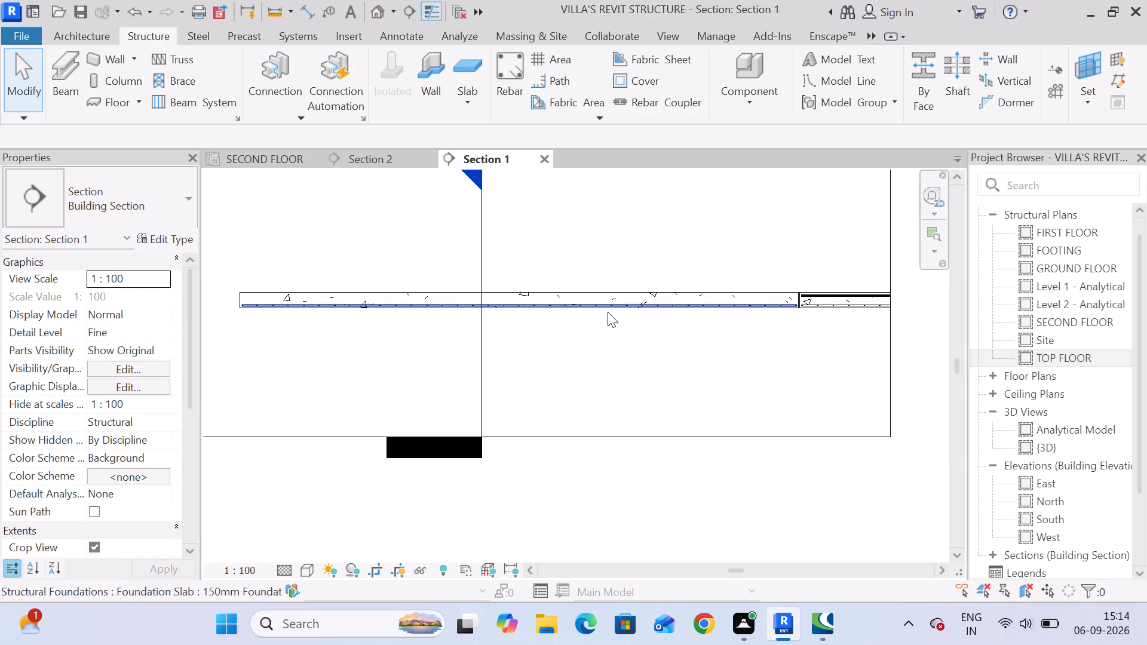
click(358, 160)
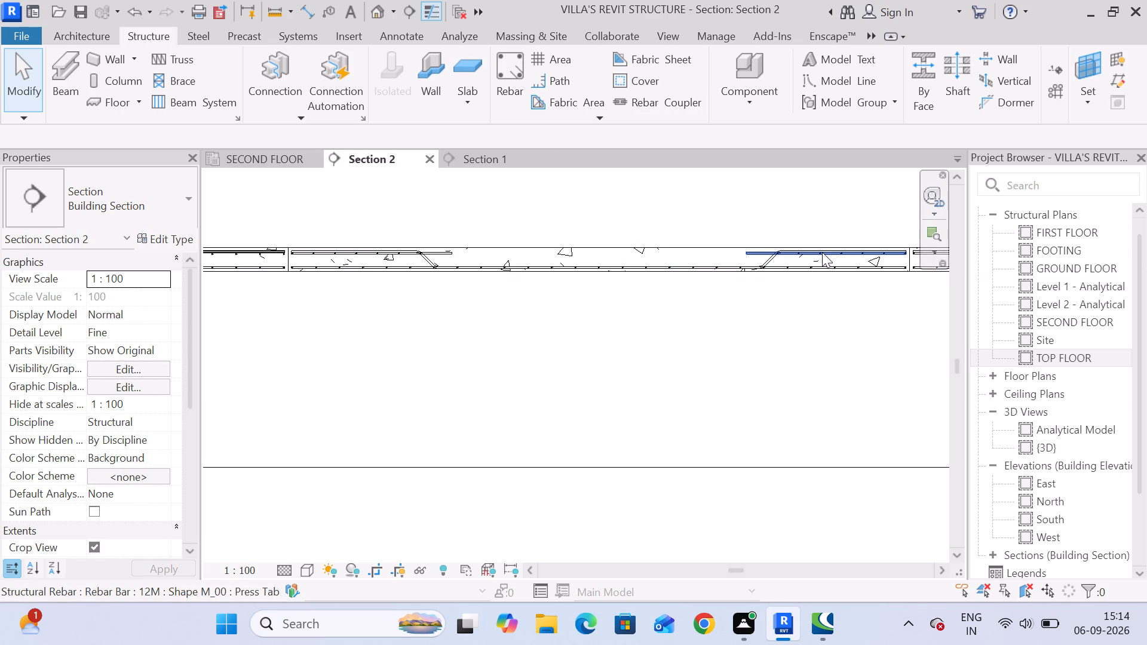
Select the slab's right-end bent-up bar in Section 2 and locate its rebar set on the SECOND FLOOR plan.
click(766, 260)
click(259, 165)
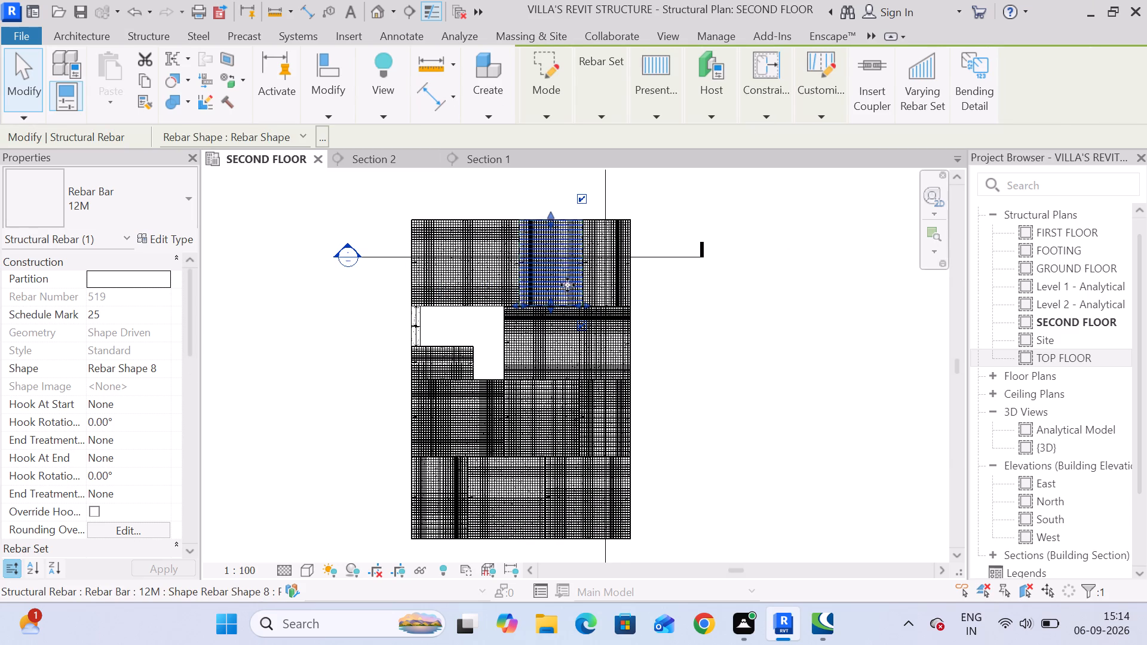
scroll(568, 287, up, 8)
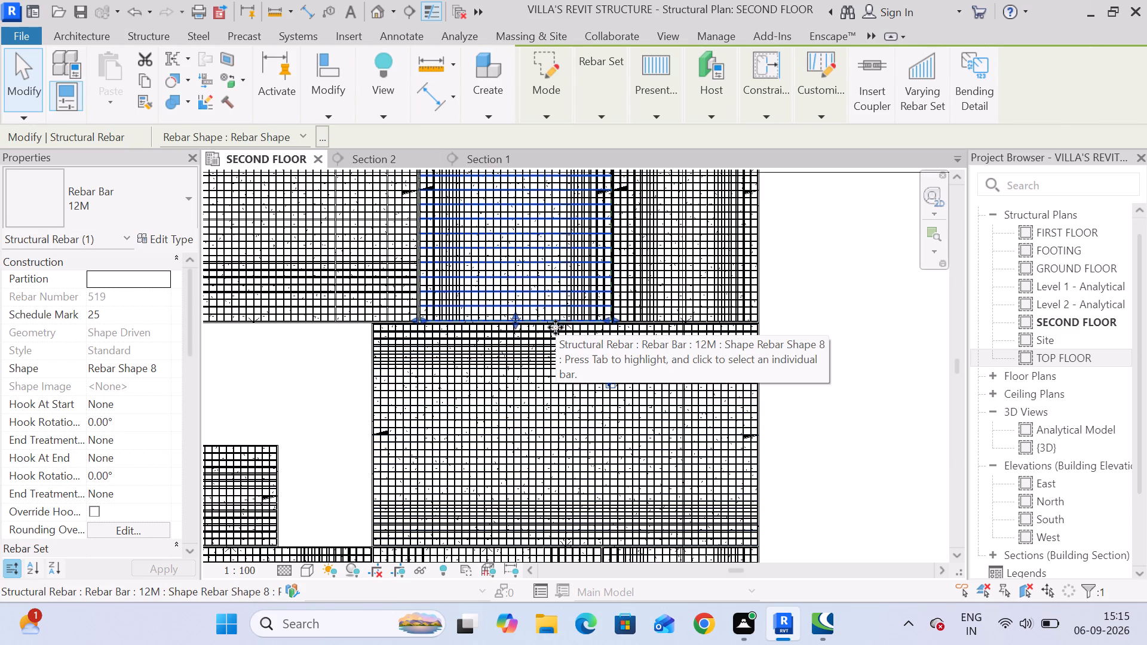
scroll(555, 255, down, 5)
middle_drag(551, 253, 554, 281)
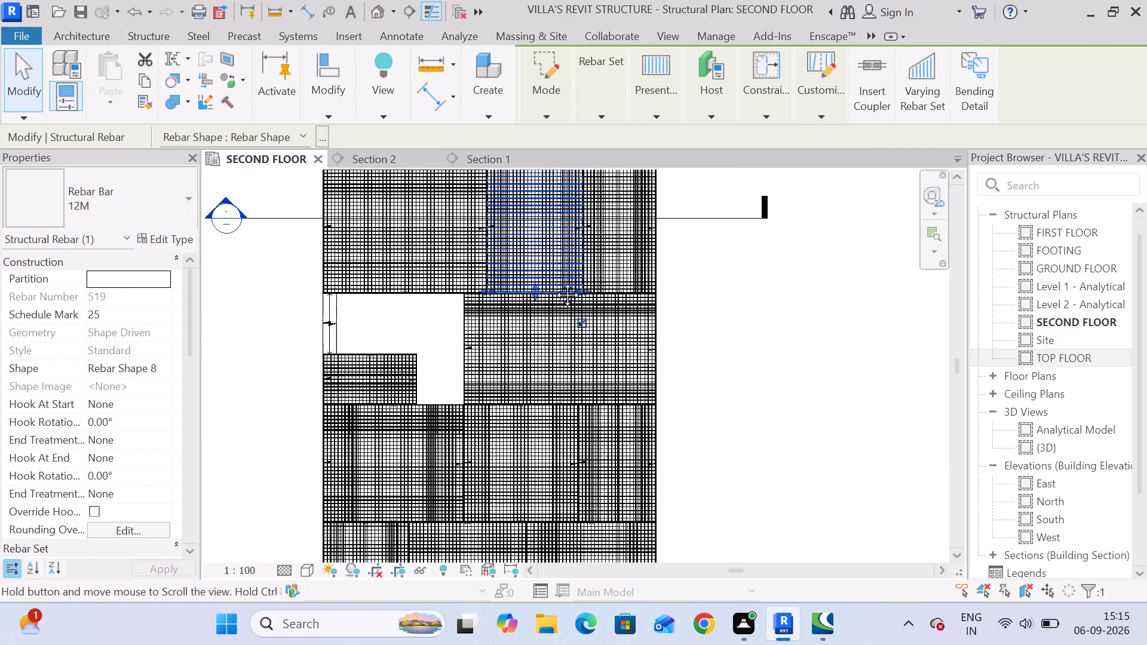
middle_drag(554, 281, 553, 344)
scroll(532, 268, up, 4)
scroll(540, 250, down, 5)
middle_drag(543, 287, 536, 247)
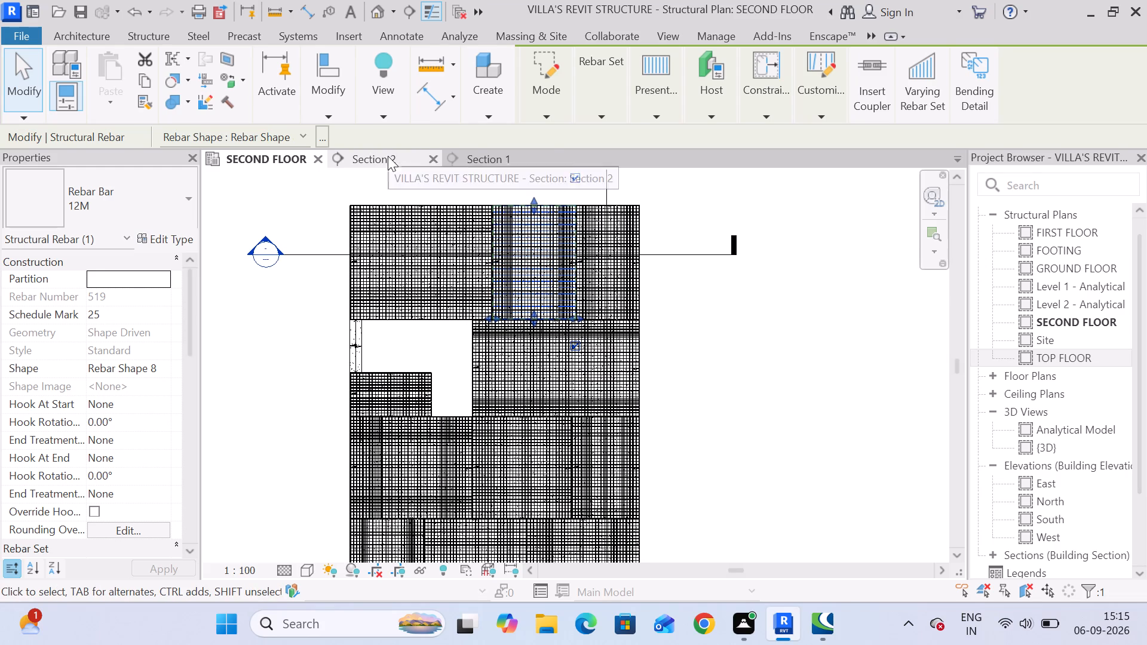
Select the middle slab's left-end bent-up bar in Section 2 and examine its rebar set on the SECOND FLOOR plan.
click(501, 155)
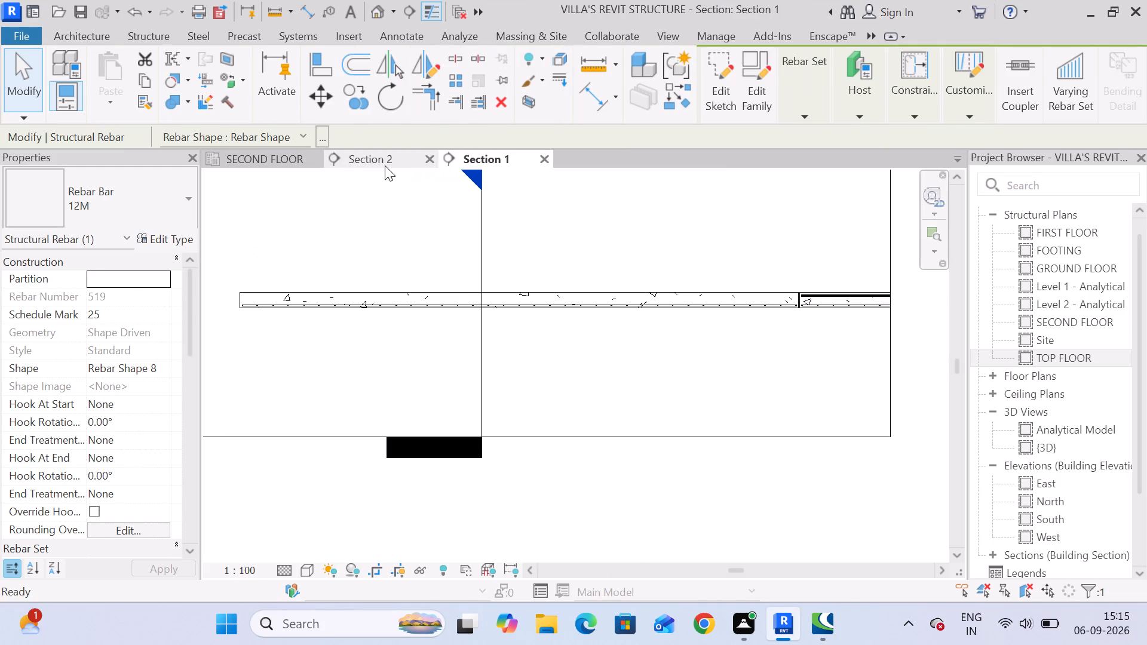
click(355, 165)
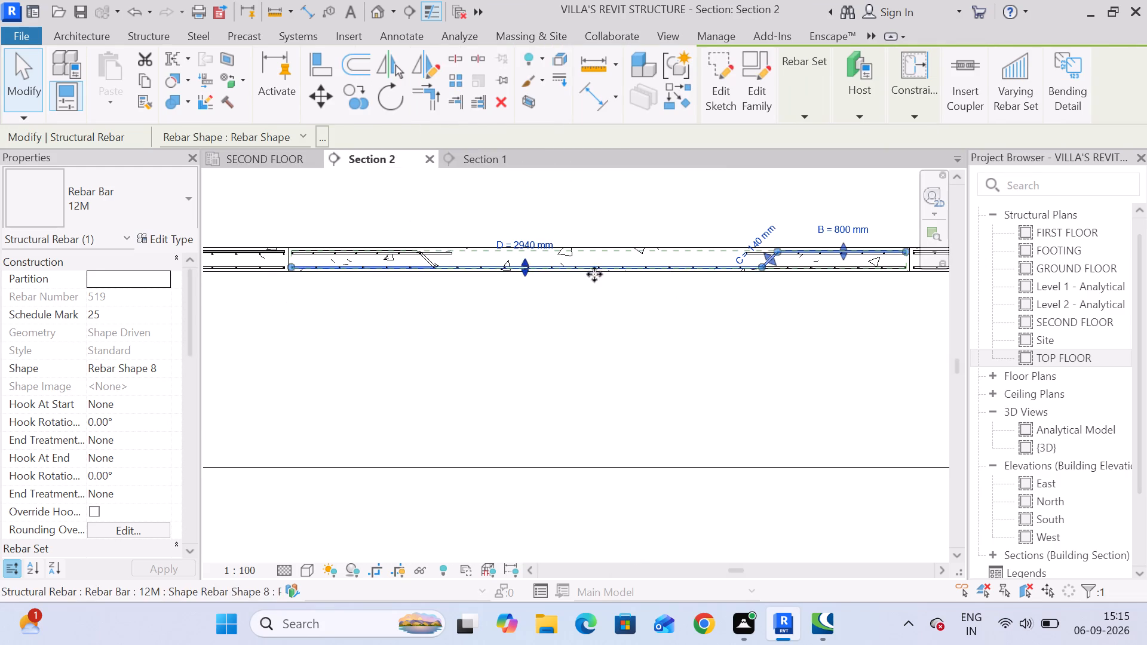
click(416, 330)
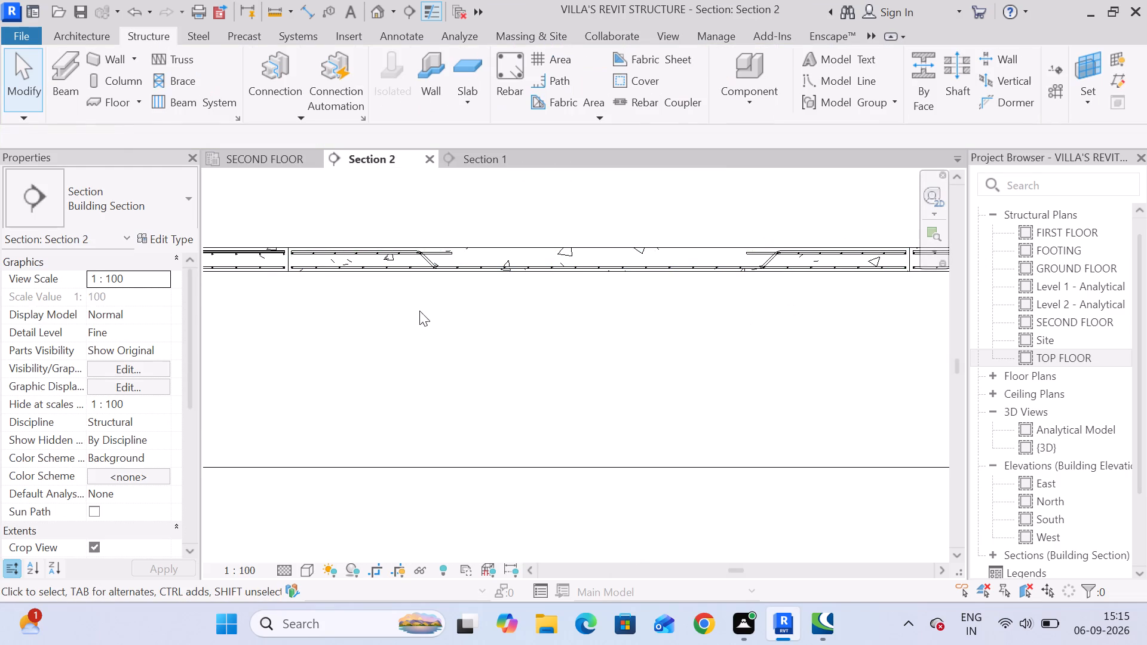
scroll(428, 257, up, 6)
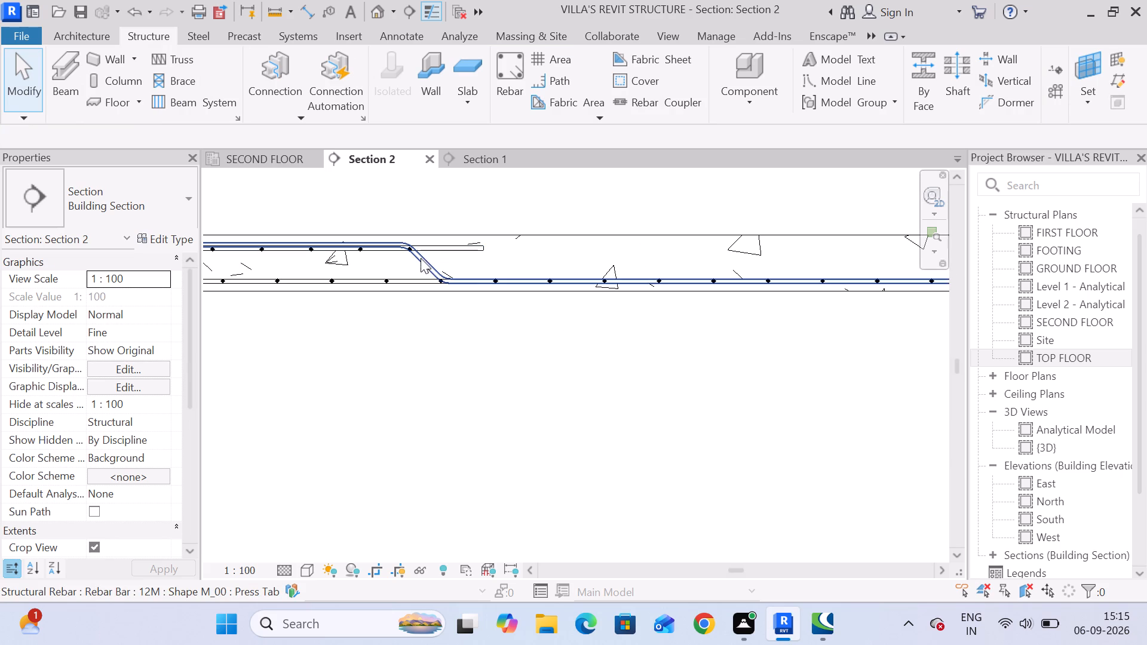
click(421, 261)
scroll(424, 265, down, 5)
click(278, 161)
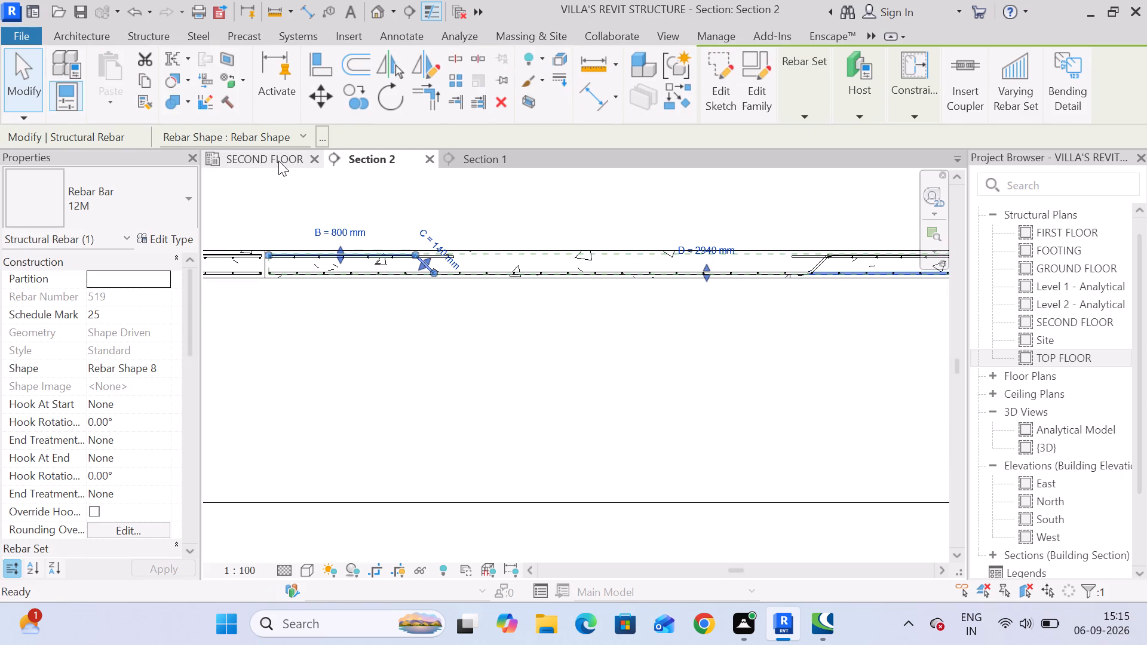
scroll(564, 225, up, 6)
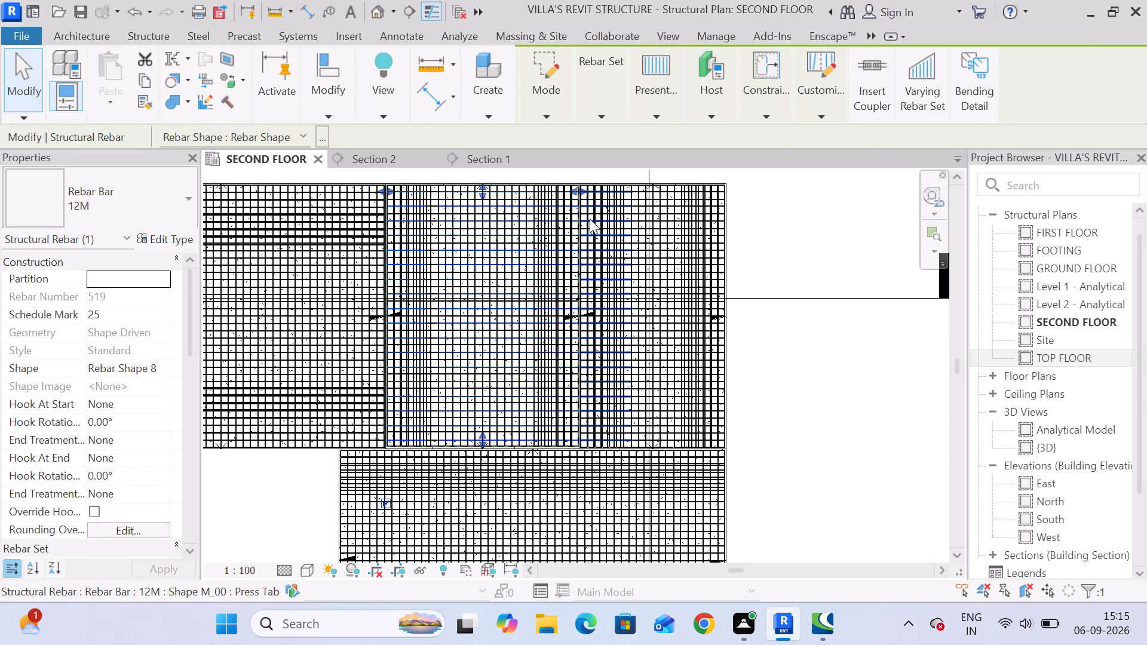
scroll(513, 404, up, 4)
scroll(514, 425, down, 11)
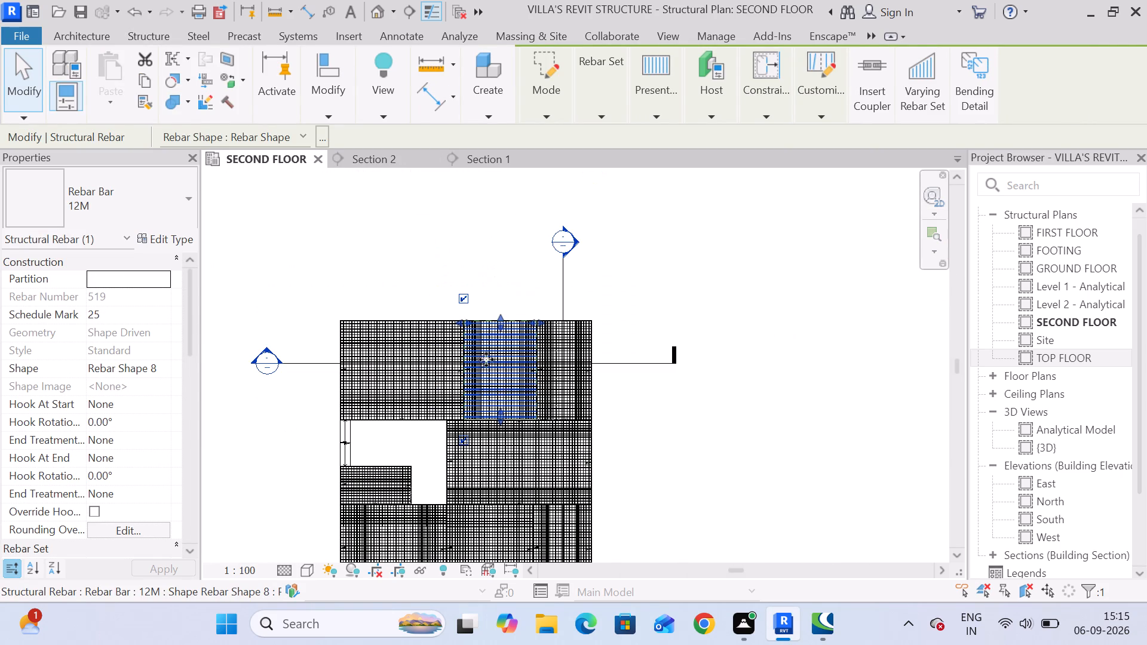
Select the straight 12M top bar at the slab's left end in Section 2 and examine its set on the SECOND FLOOR plan.
click(387, 162)
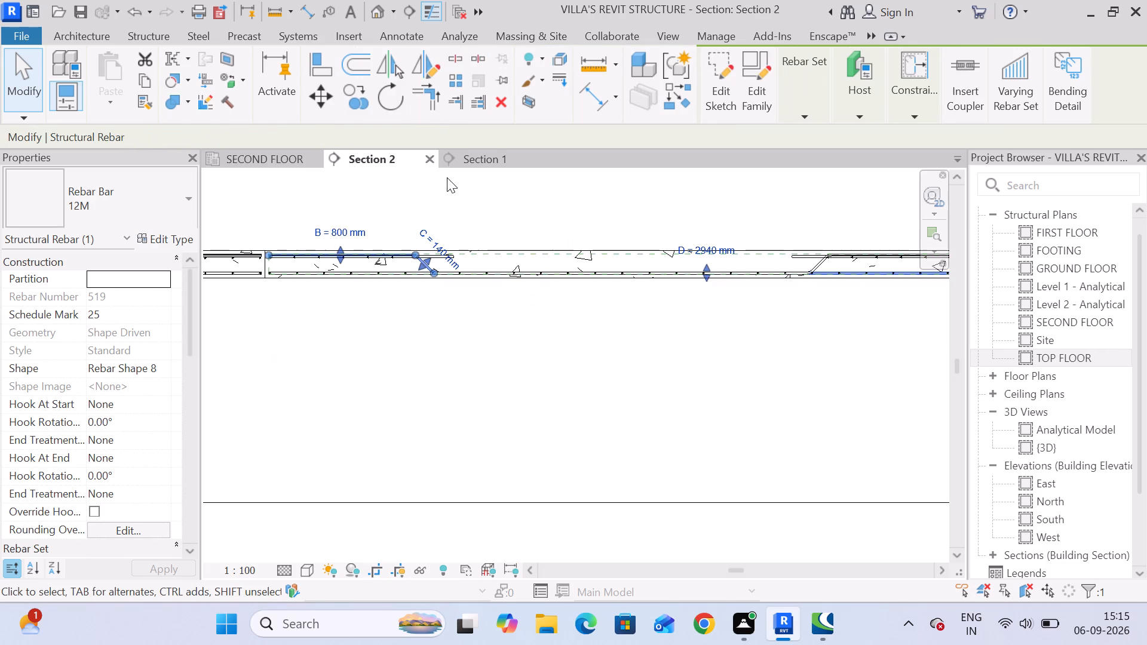
click(665, 370)
middle_drag(846, 317, 781, 299)
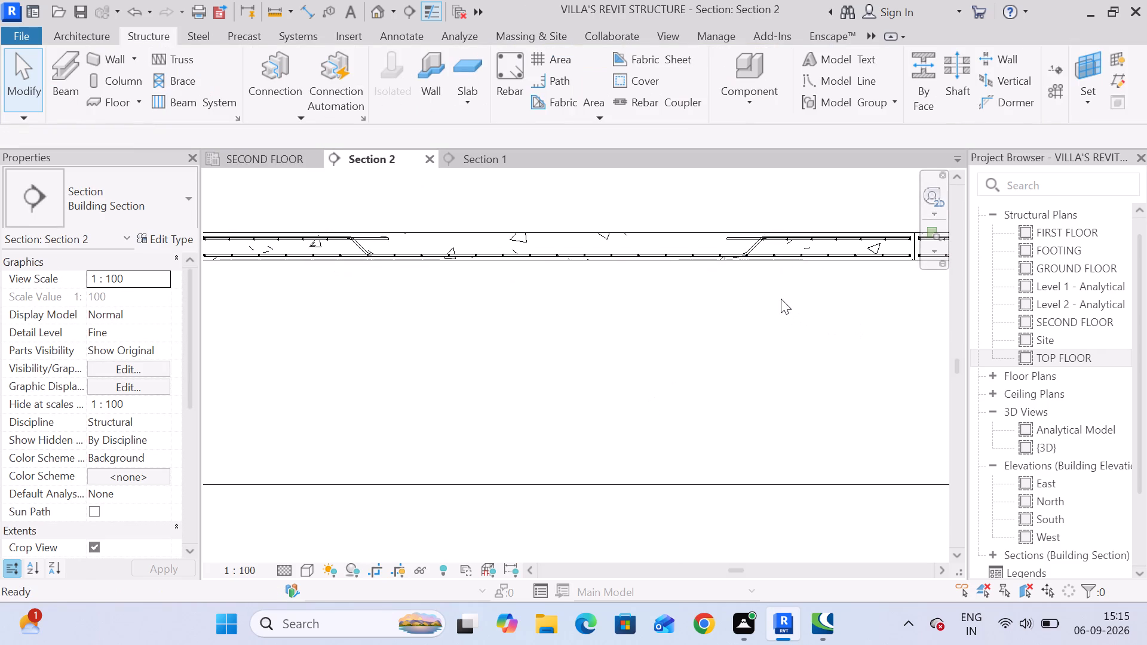
click(369, 238)
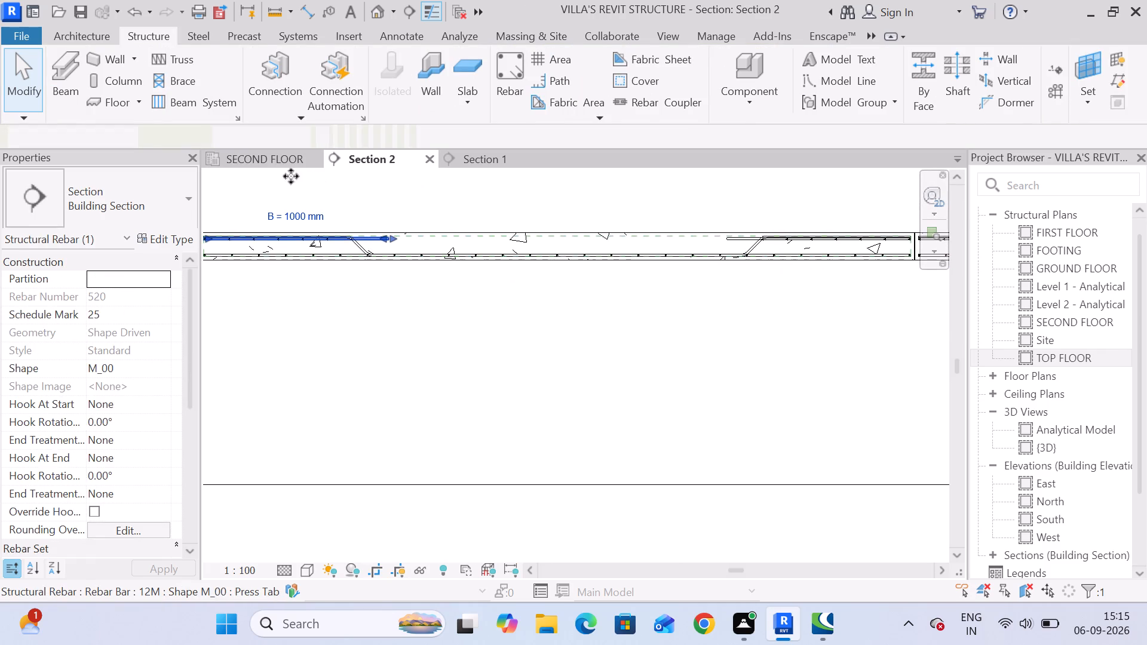
click(273, 174)
click(375, 241)
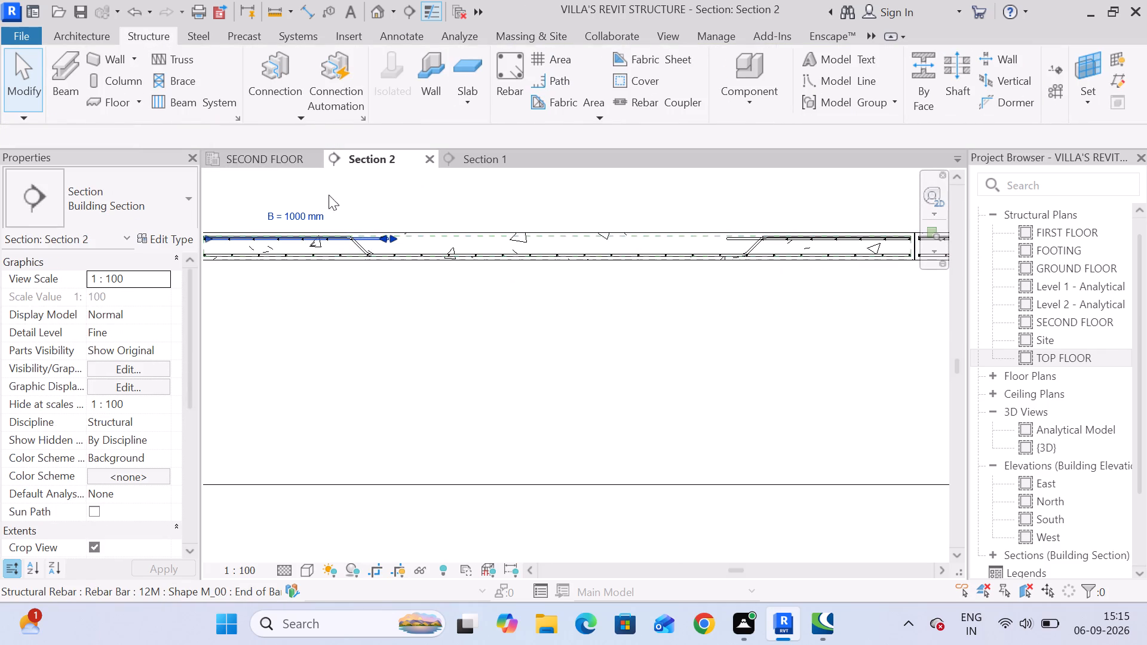
click(277, 159)
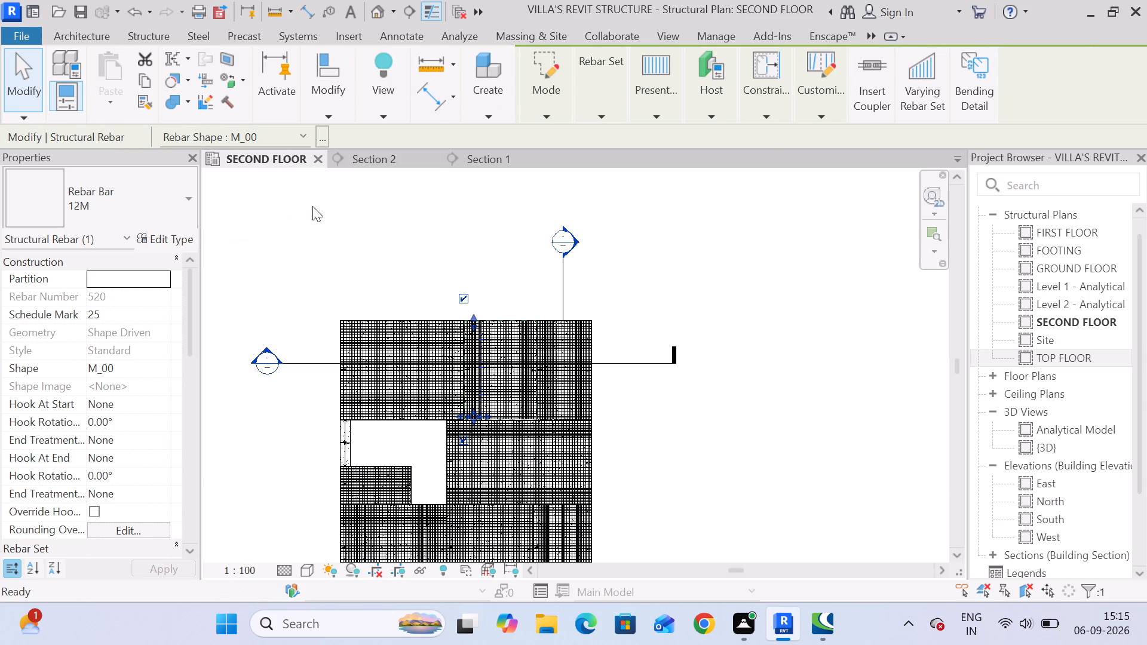
scroll(495, 396, up, 11)
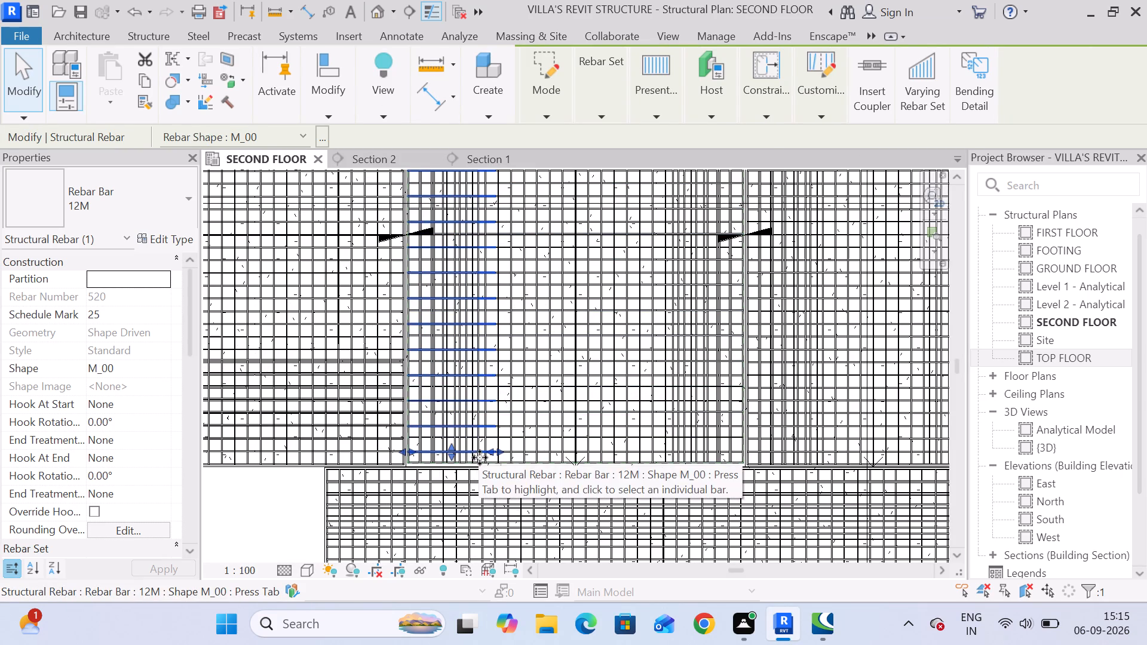
scroll(480, 457, down, 4)
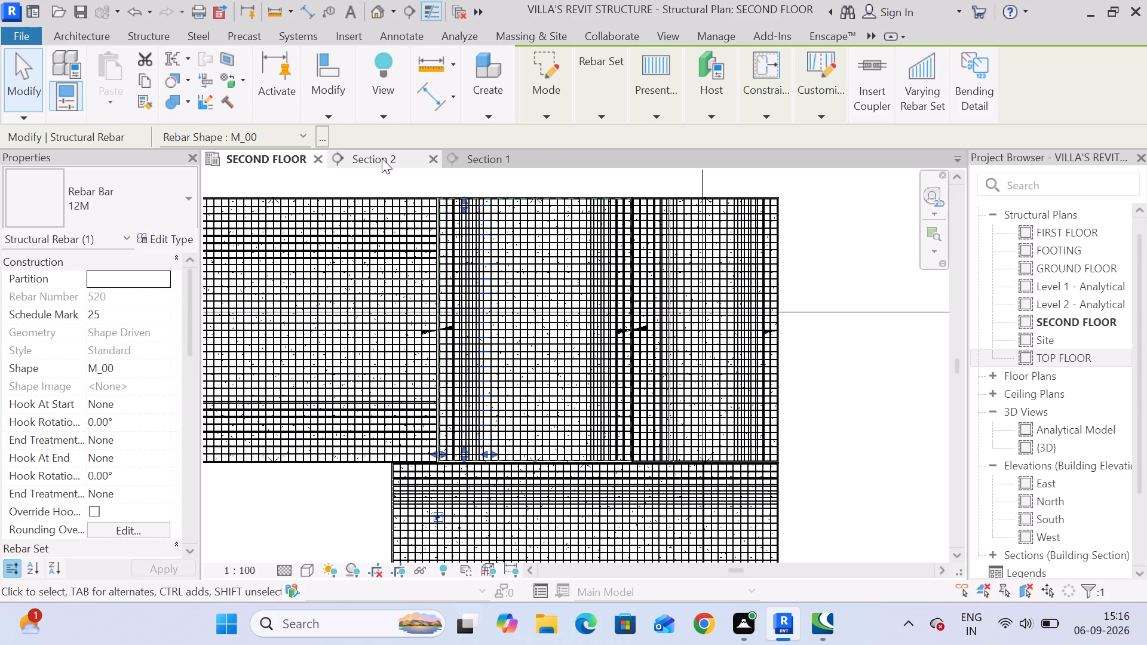
scroll(378, 161, down, 3)
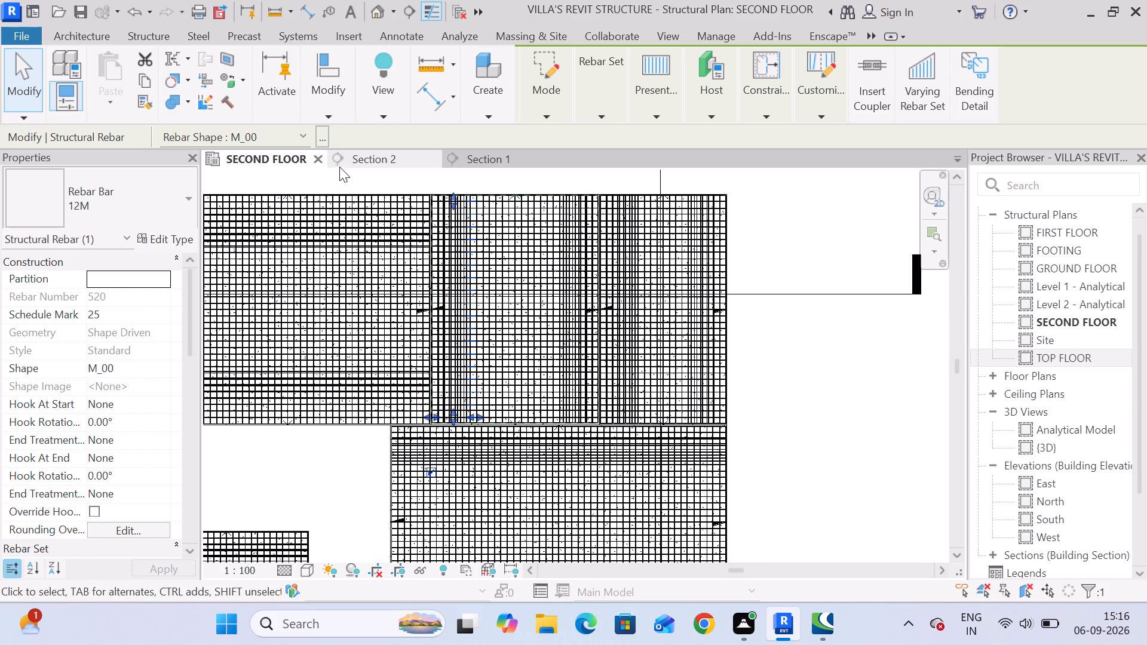
Select the straight 12M top bar at the slab's right end in Section 2 and locate its set on the SECOND FLOOR plan.
click(354, 167)
scroll(526, 298, down, 2)
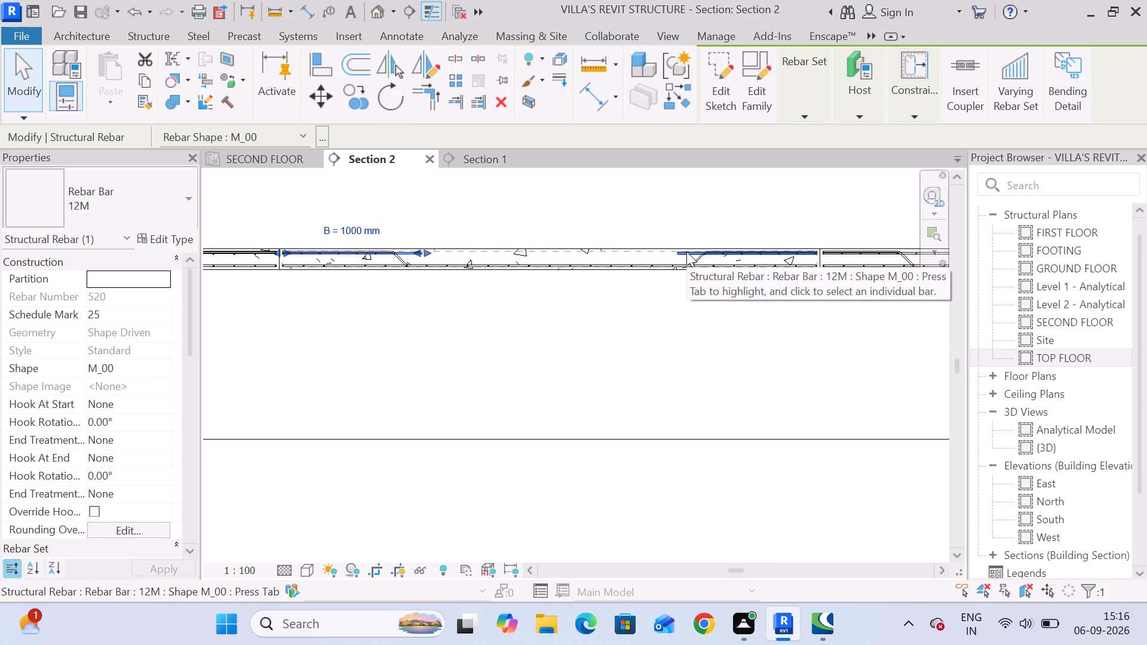
click(686, 251)
click(271, 156)
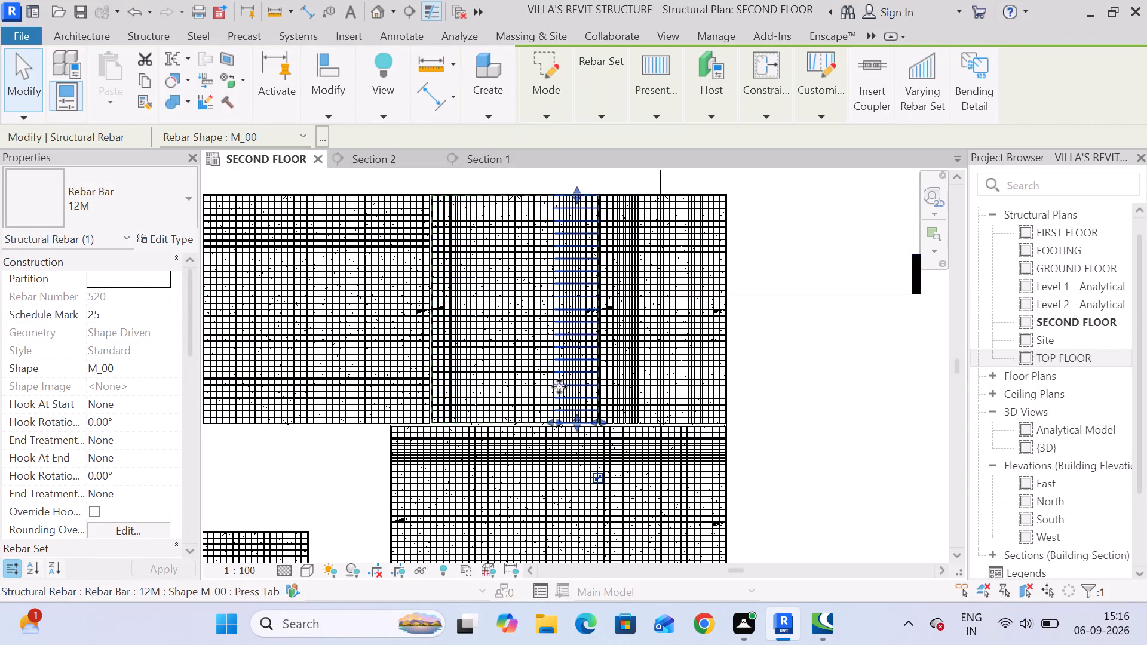
scroll(584, 417, up, 4)
scroll(599, 443, down, 6)
click(745, 402)
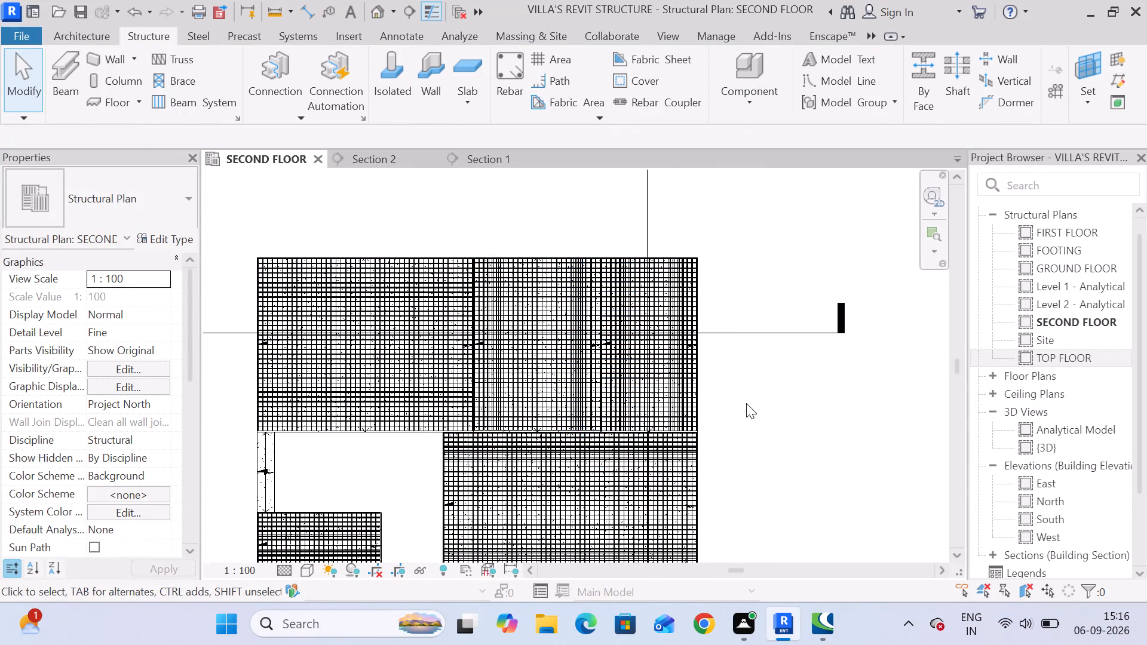
Pull in Section 2's right crop extent on the SECOND FLOOR plan to just past the middle slab's right edge.
scroll(746, 403, down, 2)
middle_drag(746, 406, 741, 358)
click(368, 161)
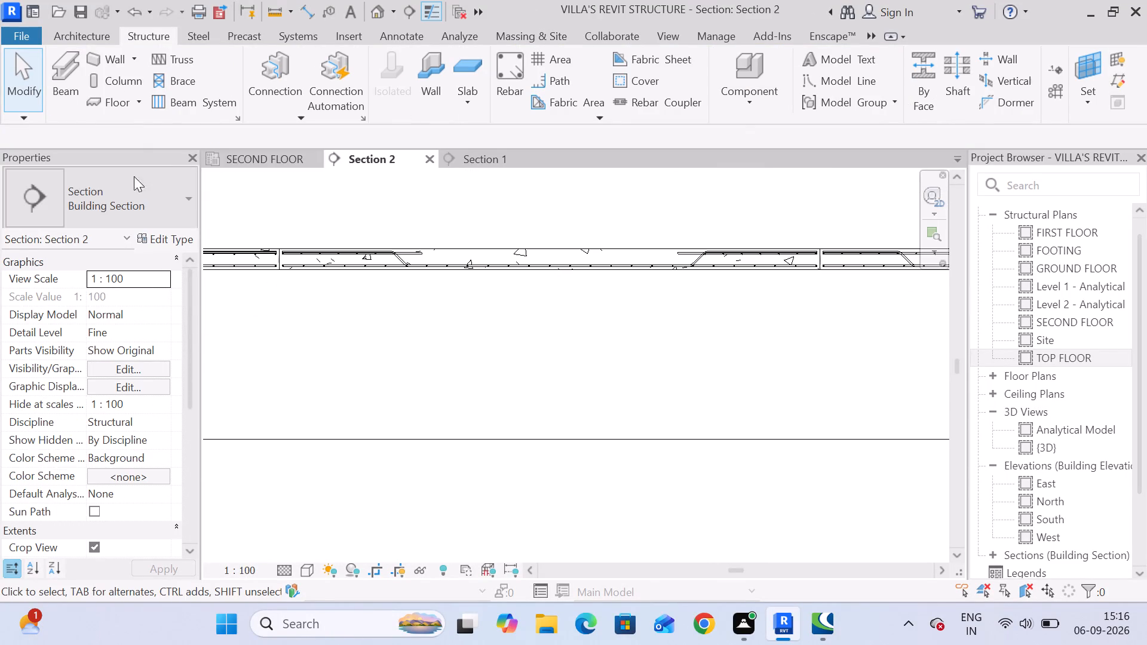
click(257, 159)
scroll(322, 242, down, 5)
scroll(501, 303, up, 5)
middle_drag(621, 335, 715, 370)
scroll(530, 327, up, 3)
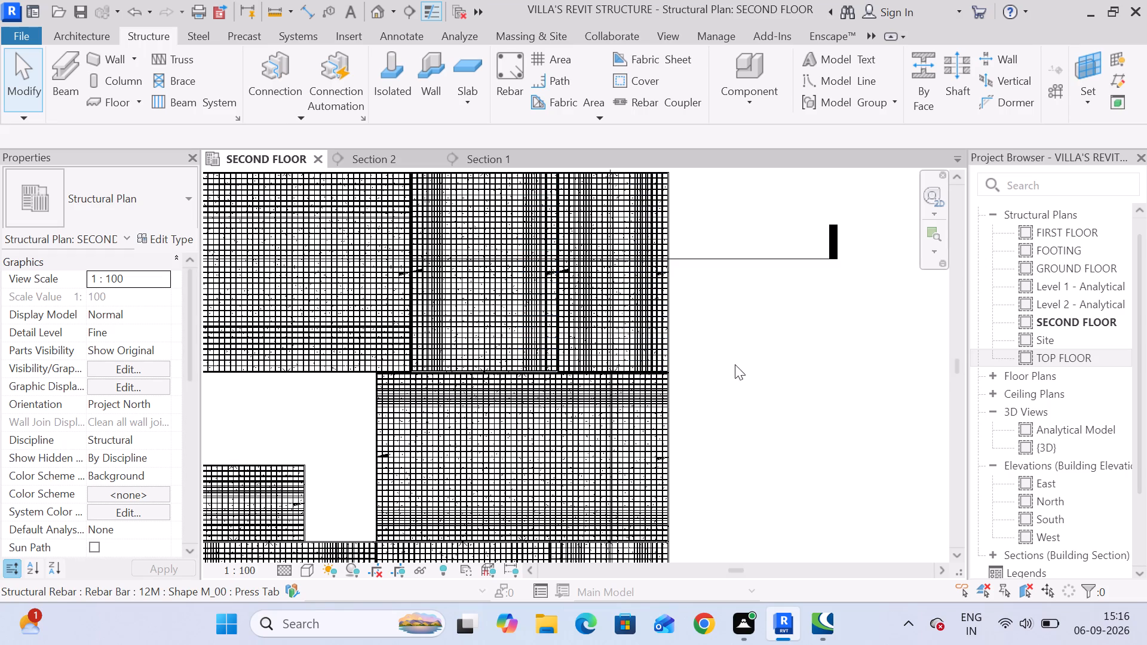
middle_drag(735, 364, 776, 408)
click(753, 303)
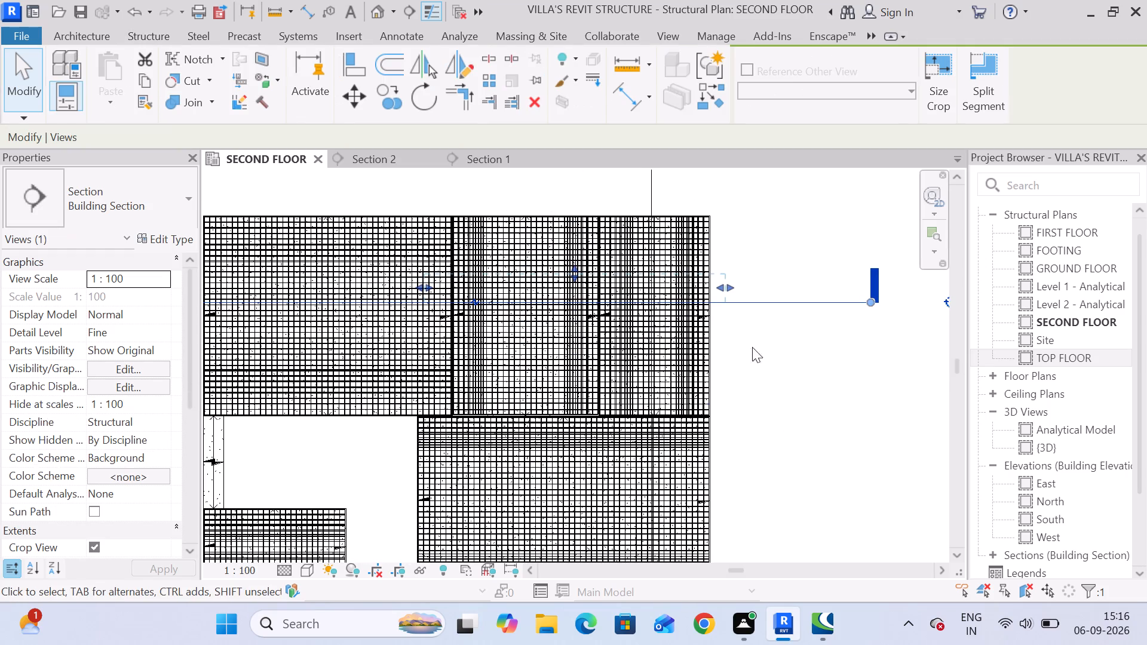
click(654, 188)
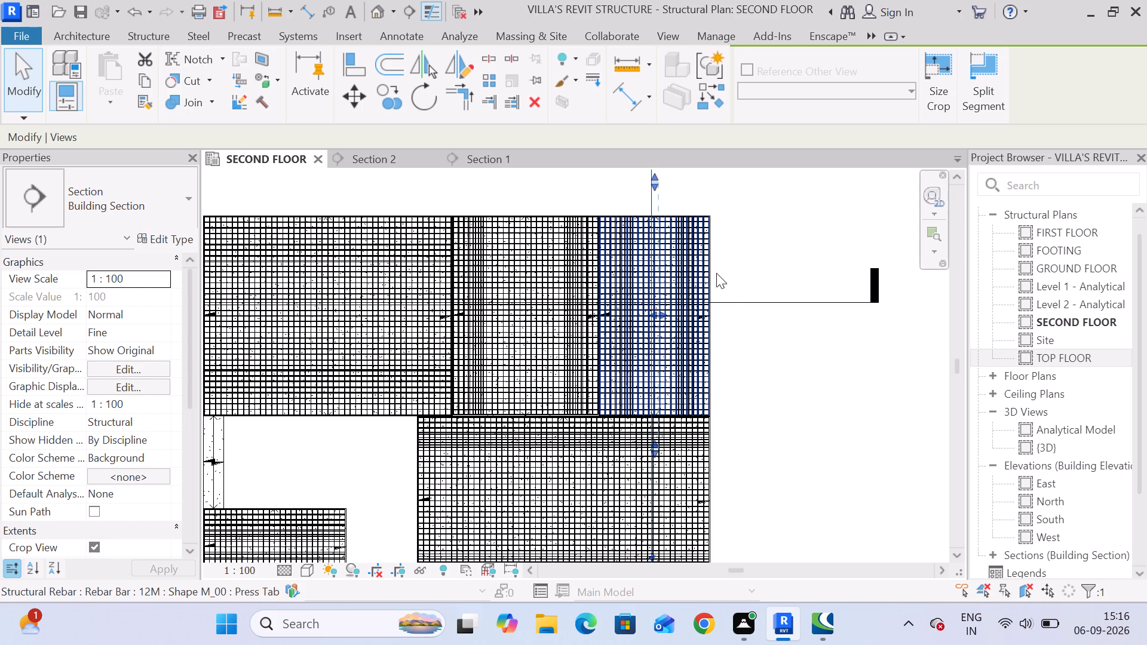
click(739, 302)
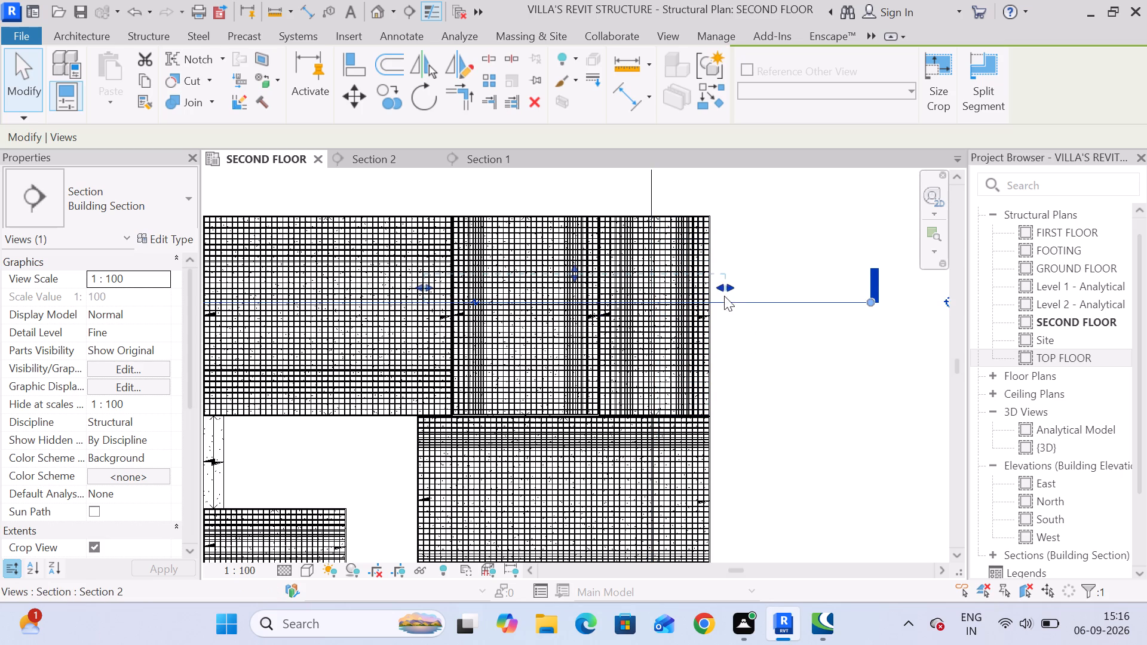
drag(723, 284, 612, 288)
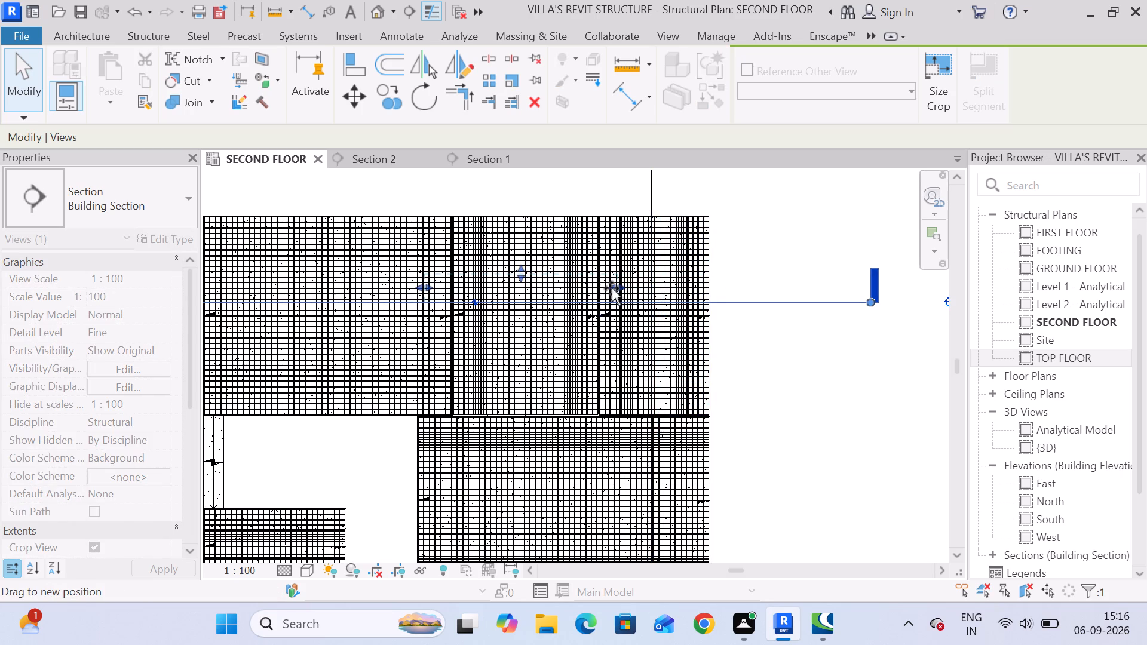
drag(612, 288, 609, 288)
scroll(609, 288, up, 7)
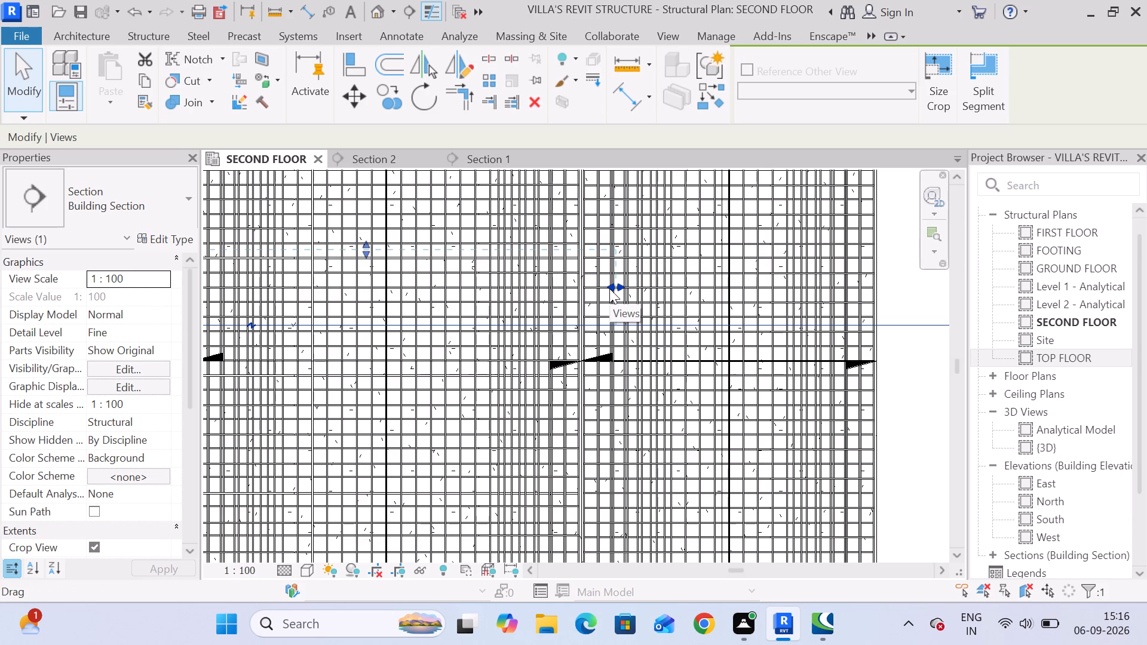
Pull in Section 2's left crop extent on the plan to just outside the middle slab's left edge.
scroll(631, 291, down, 9)
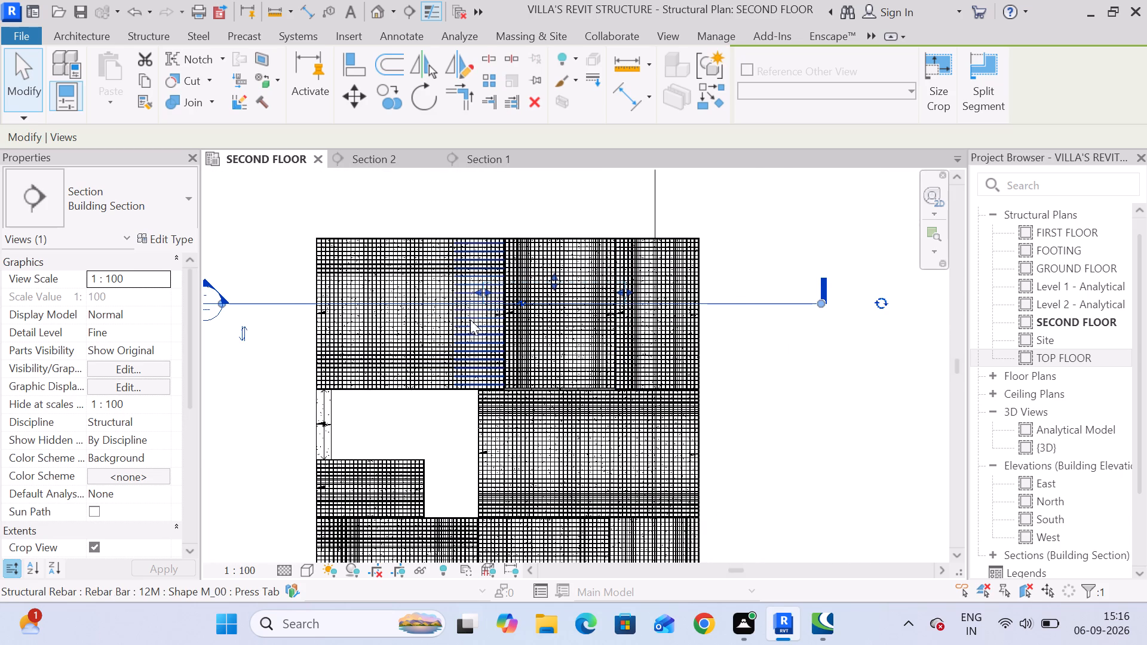
scroll(484, 299, up, 4)
drag(480, 289, 496, 289)
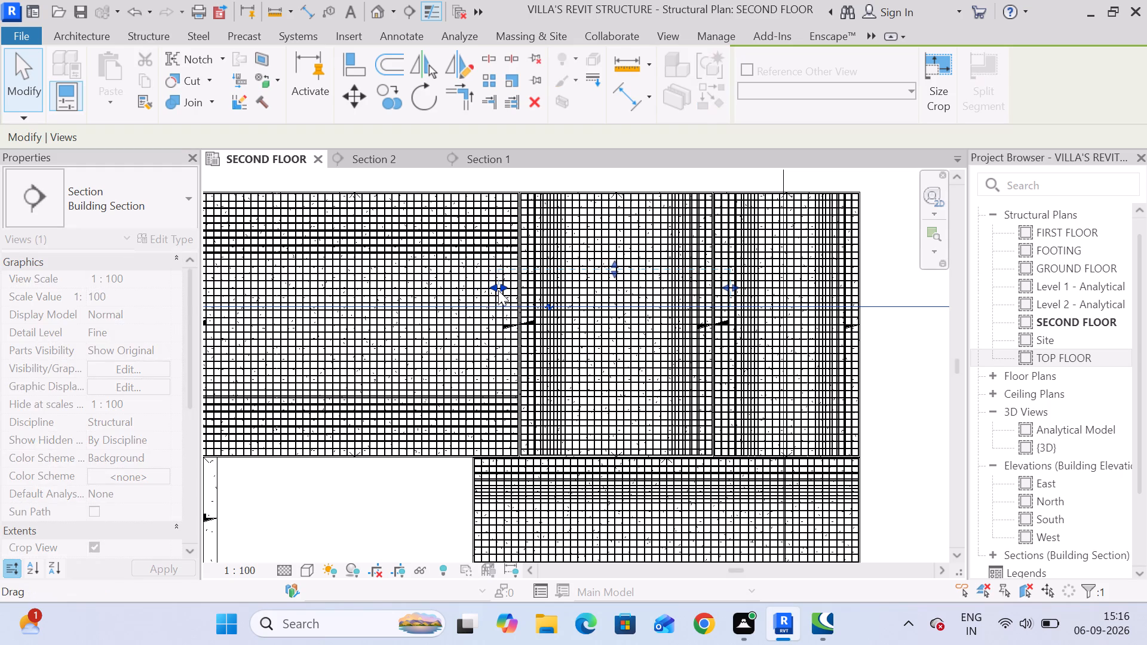
scroll(511, 301, down, 7)
middle_drag(556, 332, 545, 302)
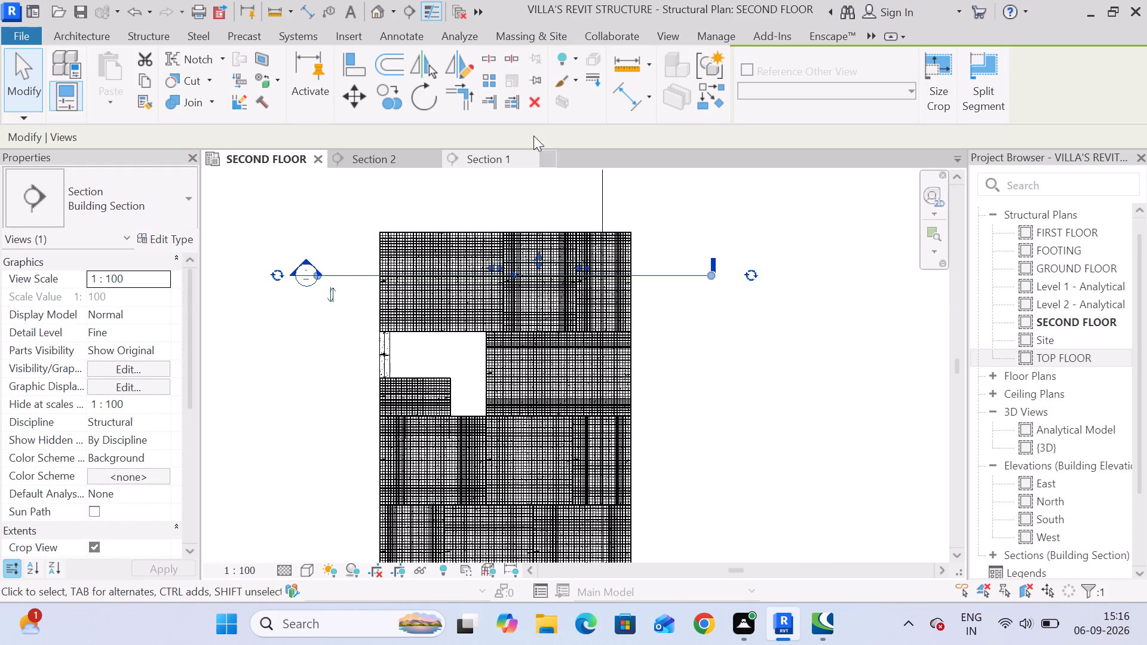
Check the narrowed Section 2 view, look at Section 1, and inspect the top-left slab's rebar on the SECOND FLOOR plan.
click(366, 160)
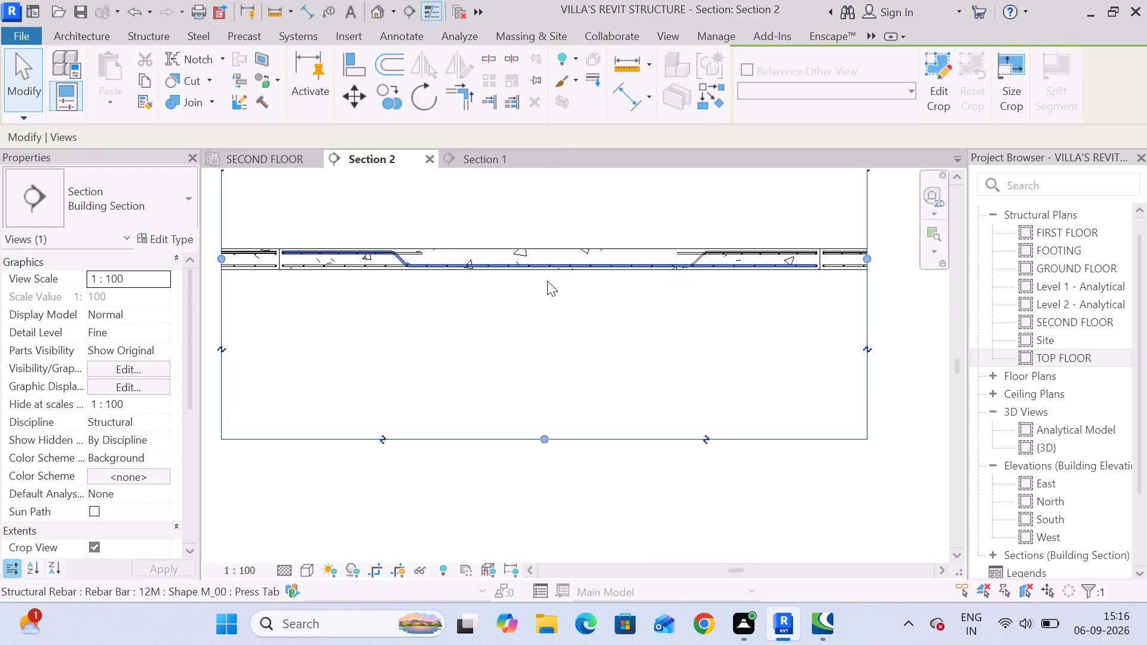
click(484, 161)
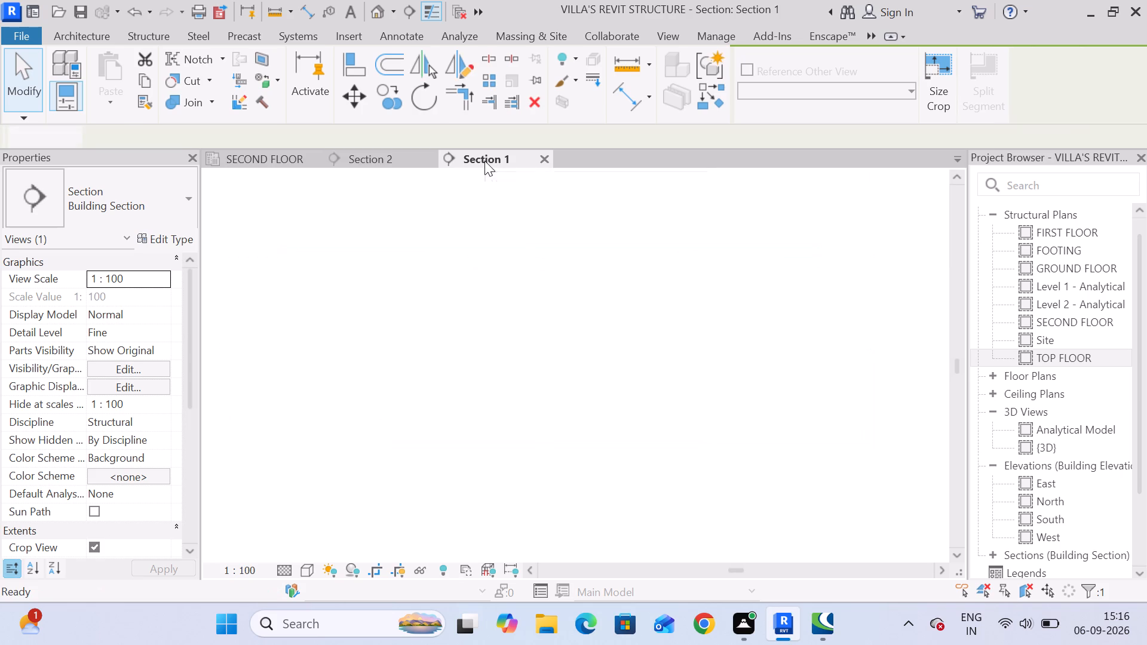
click(371, 161)
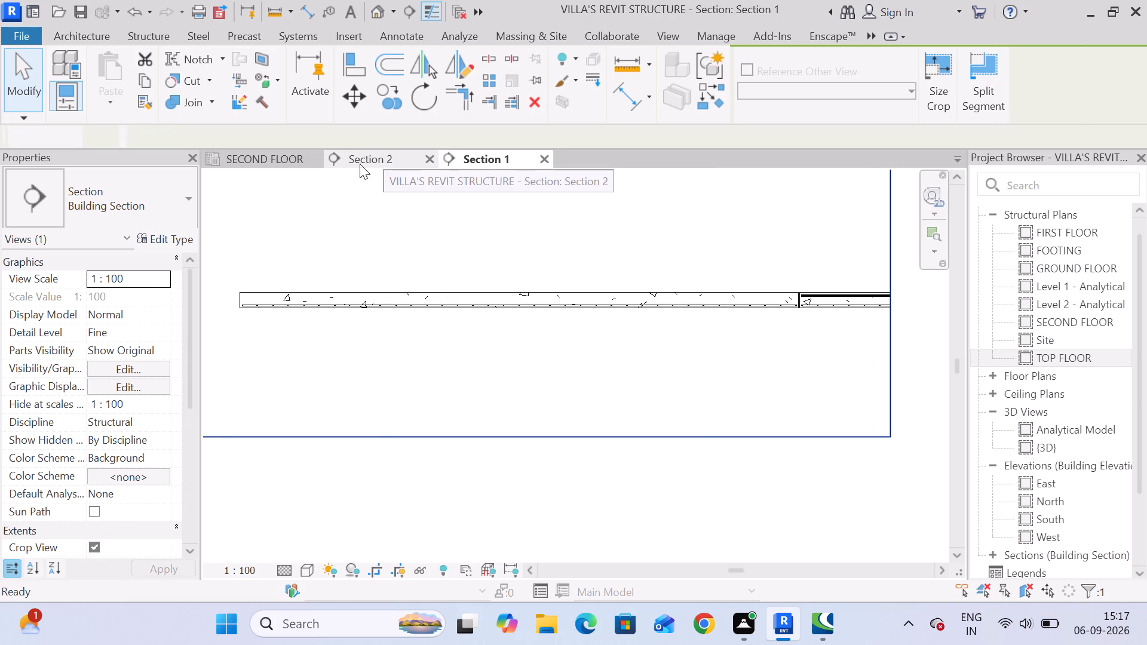
click(246, 159)
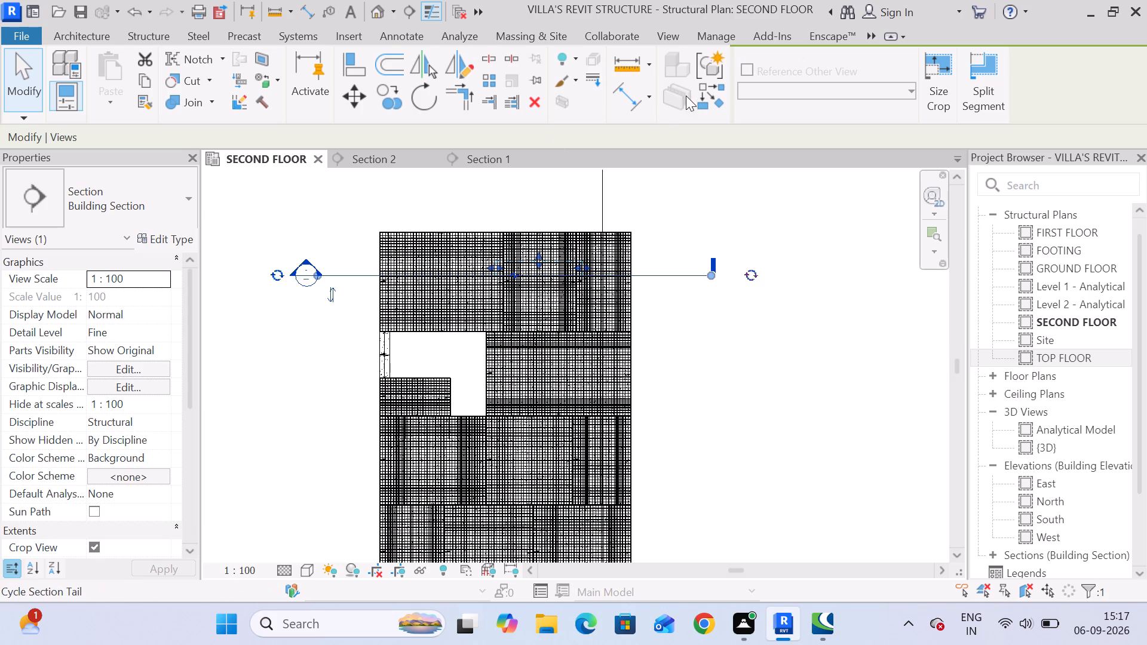
click(733, 407)
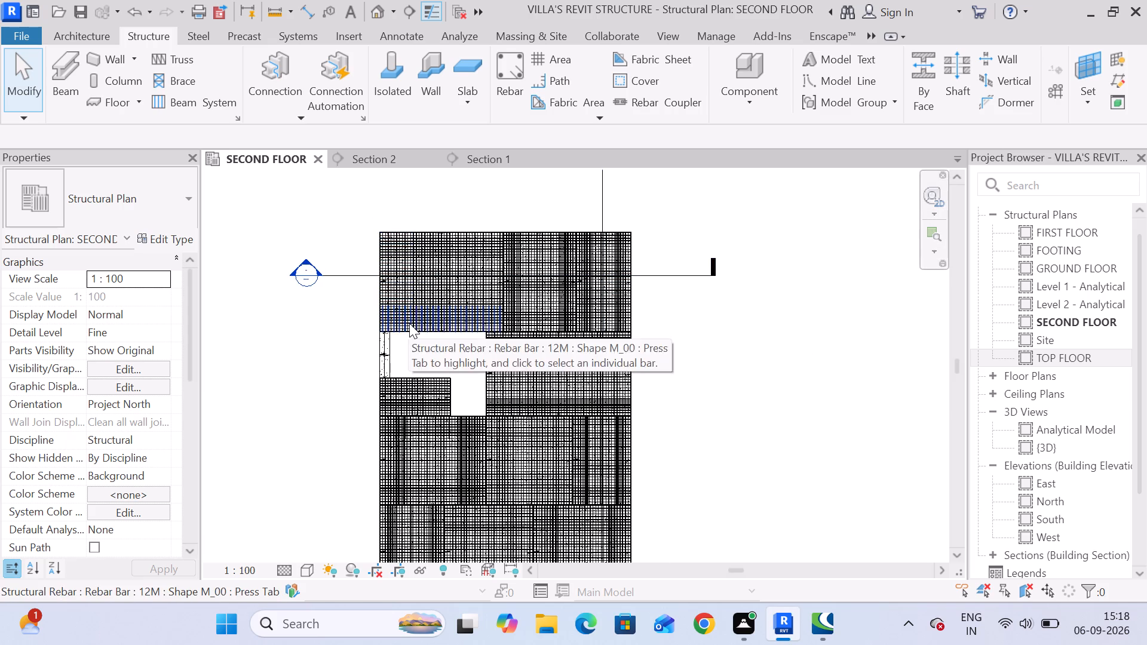
scroll(409, 323, up, 7)
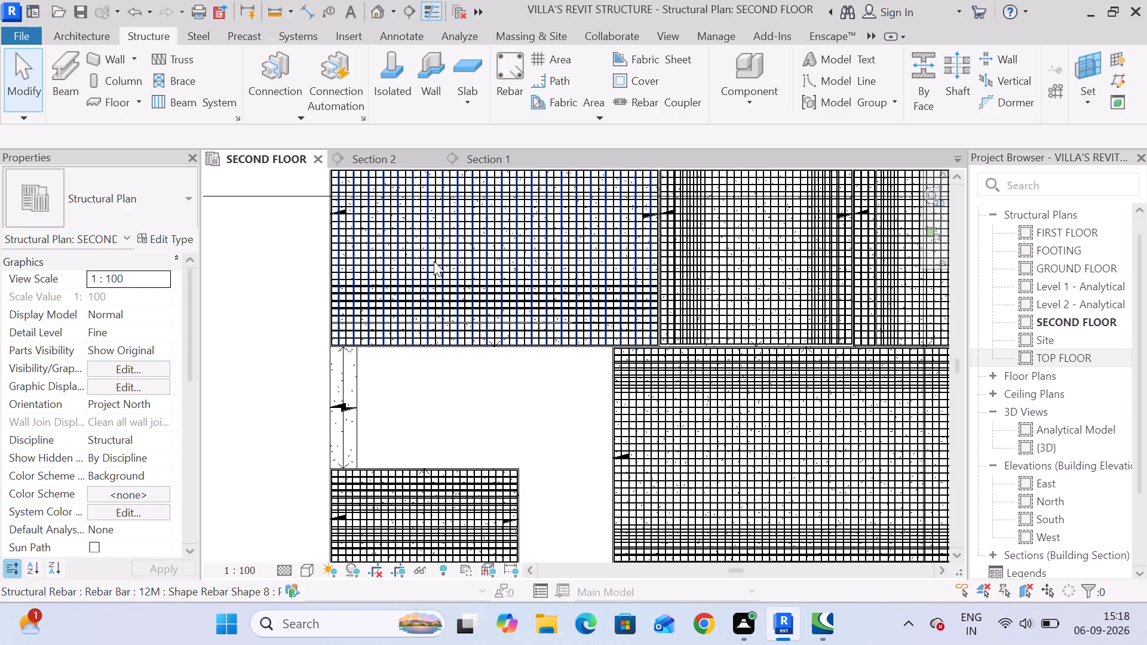
Move the Section 2 line down the SECOND FLOOR plan so it cuts through the small slab below the opening.
scroll(447, 269, down, 5)
scroll(462, 408, up, 8)
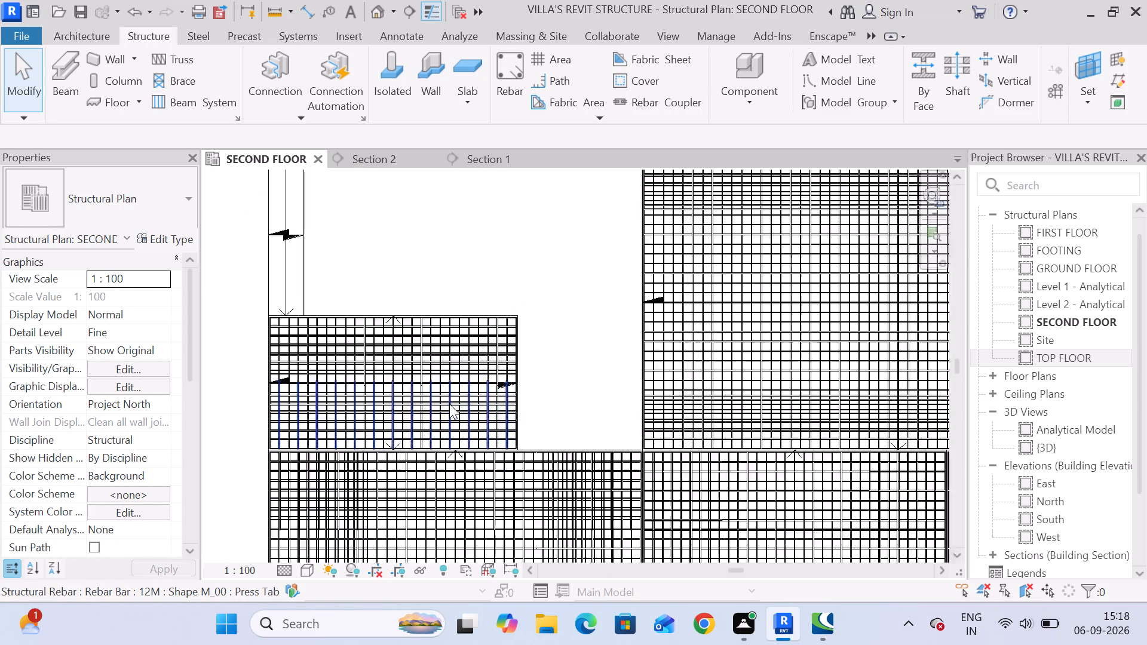
scroll(449, 404, up, 2)
middle_drag(550, 359, 605, 293)
scroll(608, 292, down, 4)
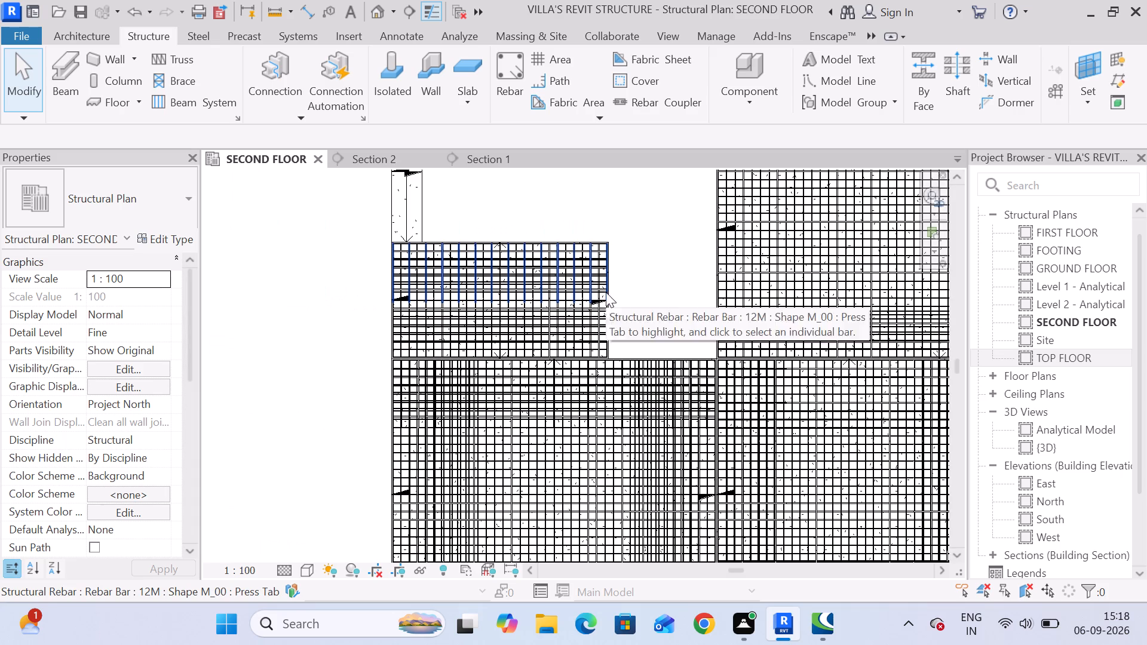
scroll(603, 294, down, 9)
click(524, 195)
drag(528, 179, 512, 278)
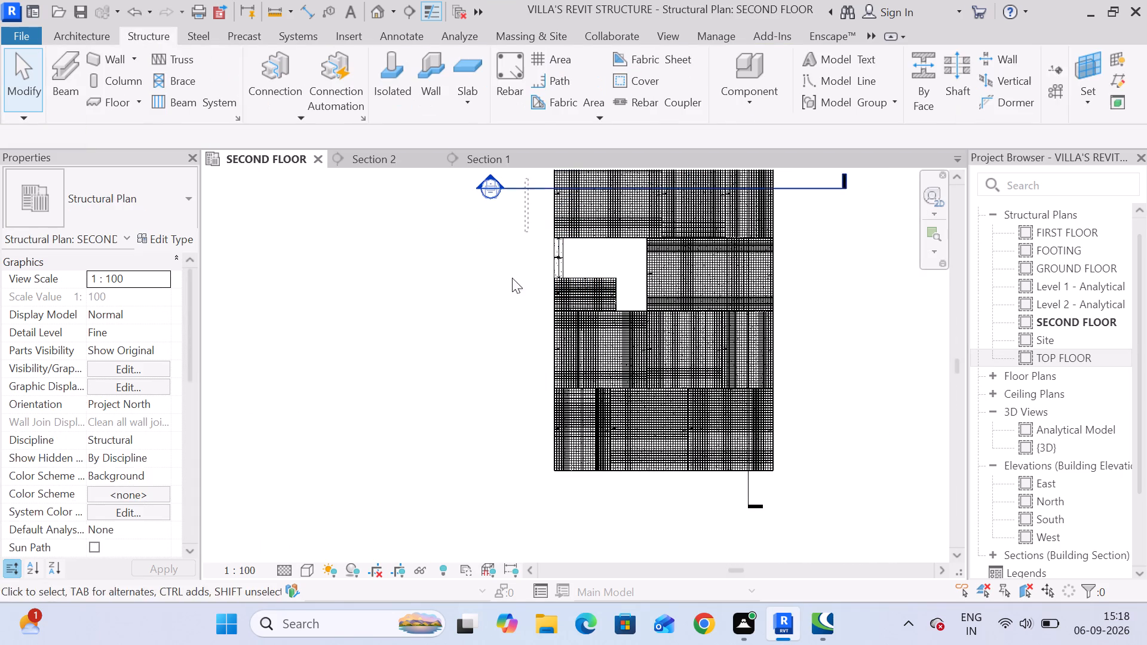
drag(512, 278, 499, 315)
click(516, 273)
click(524, 187)
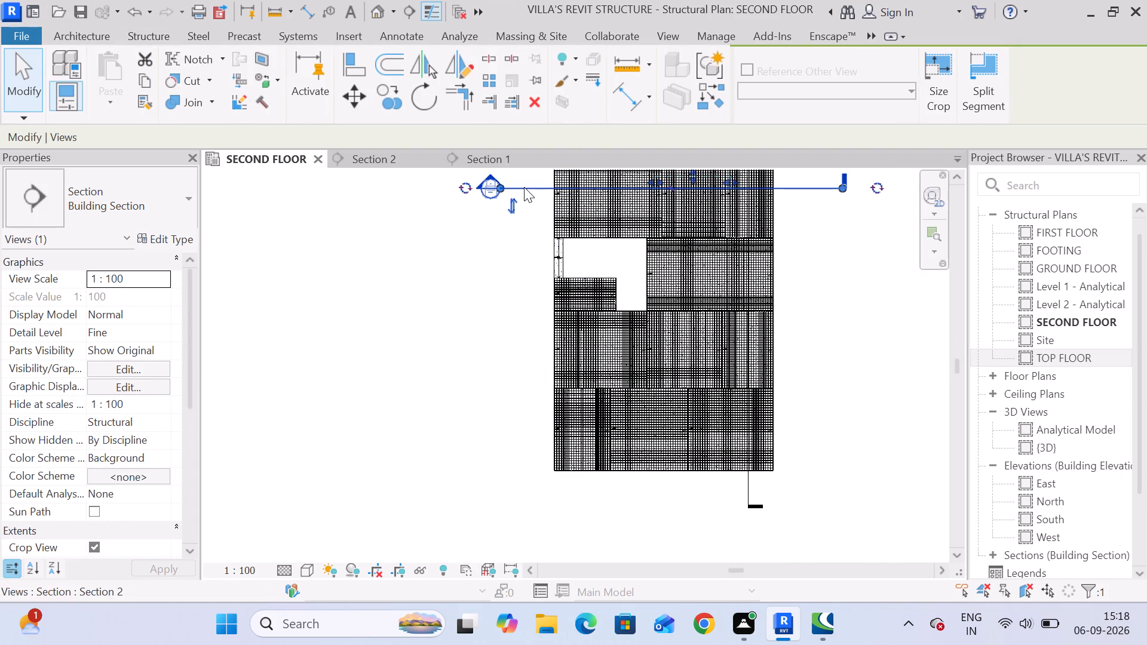
drag(533, 185, 433, 291)
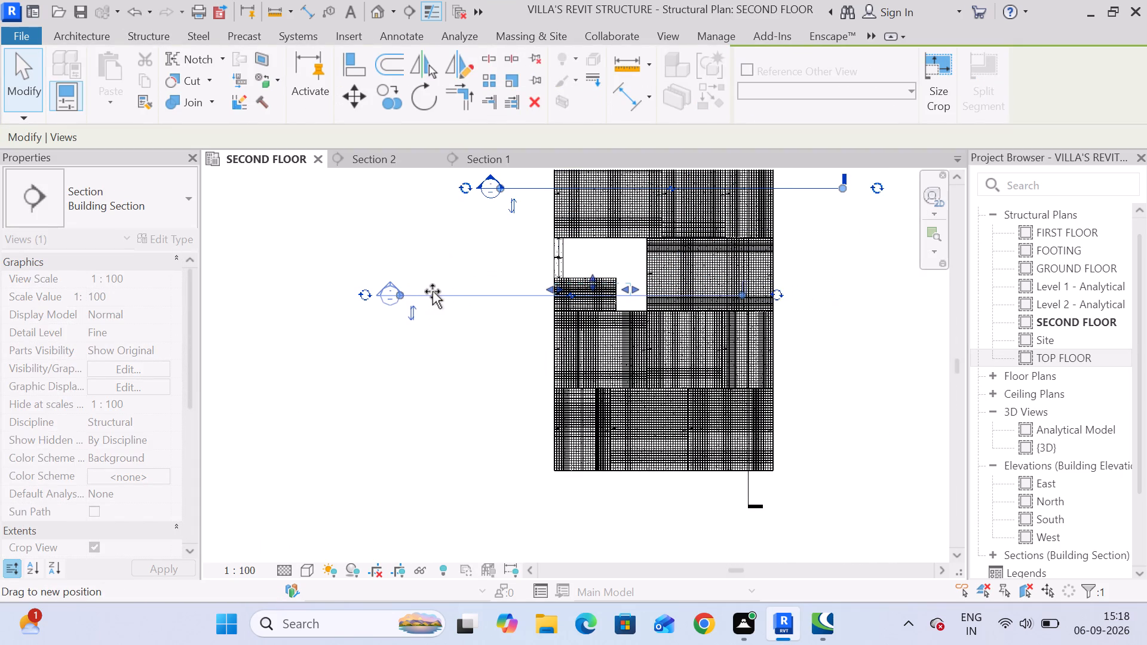
drag(433, 291, 422, 291)
scroll(643, 251, up, 5)
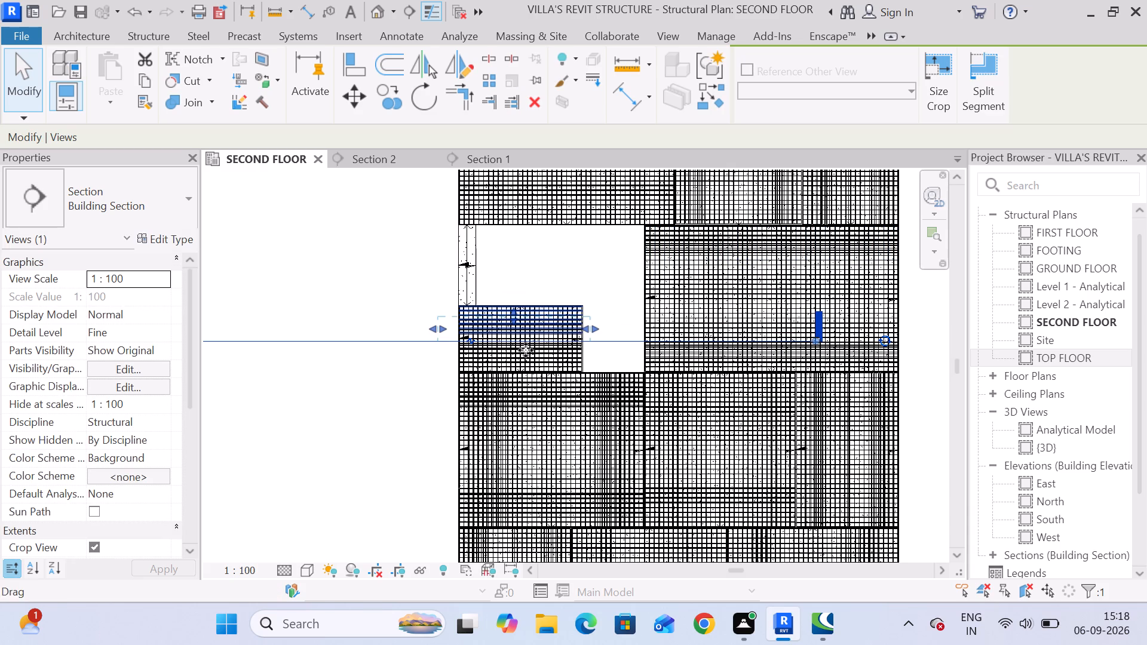
Move the Section 1 line across the SECOND FLOOR plan so it cuts vertically through the small slab below the opening.
click(377, 155)
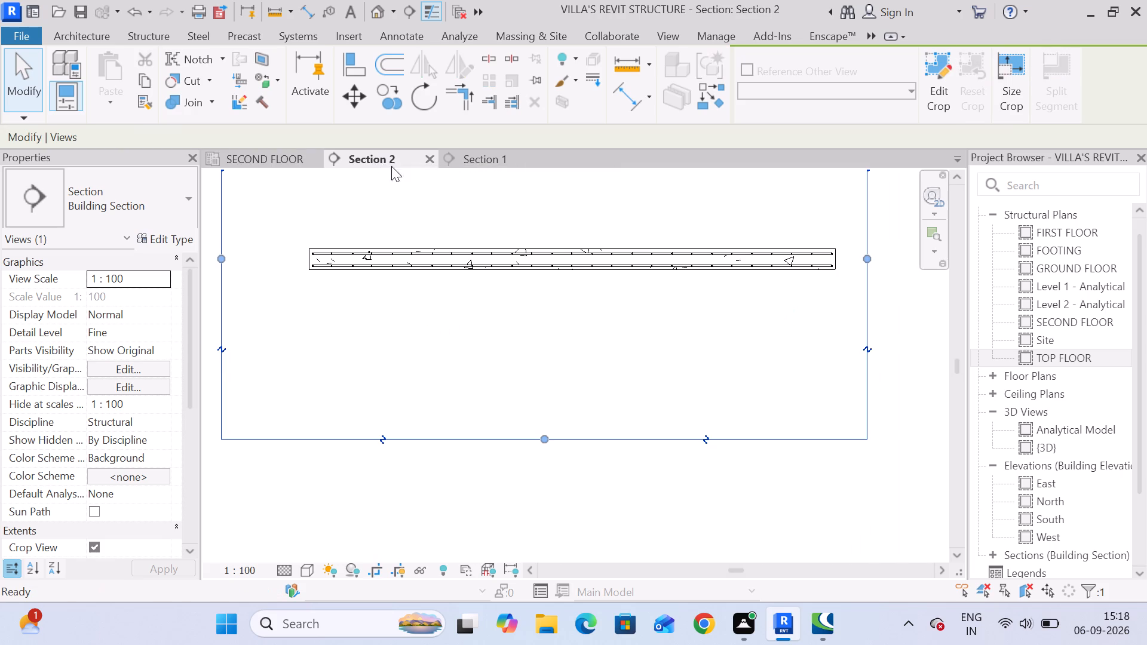
click(483, 161)
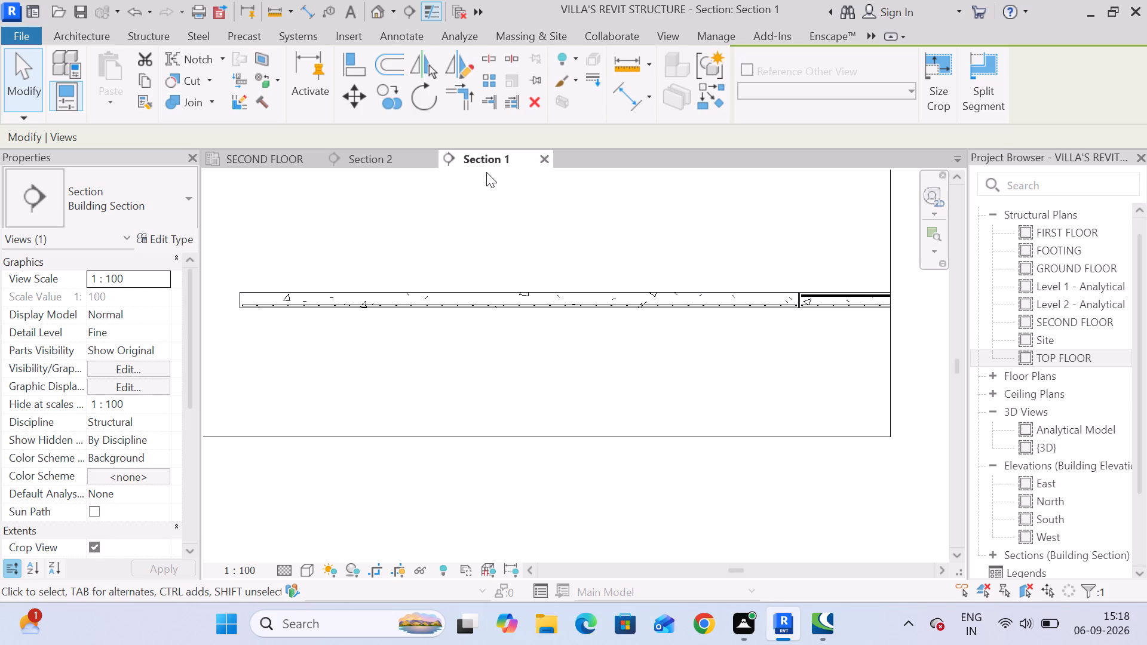
click(372, 162)
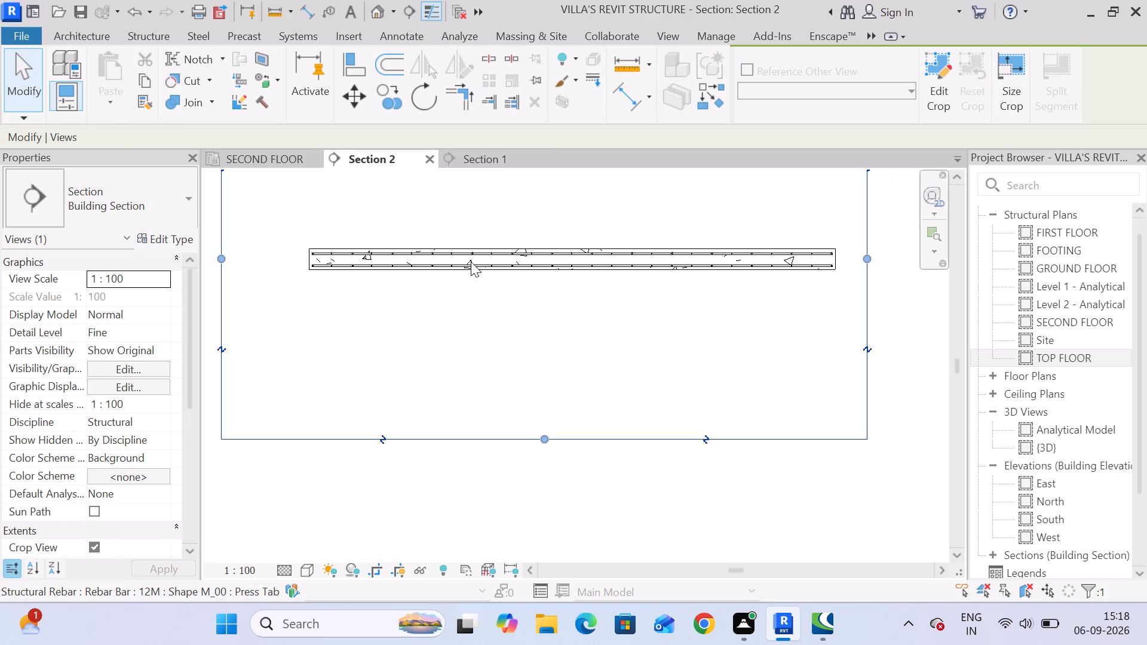
click(266, 165)
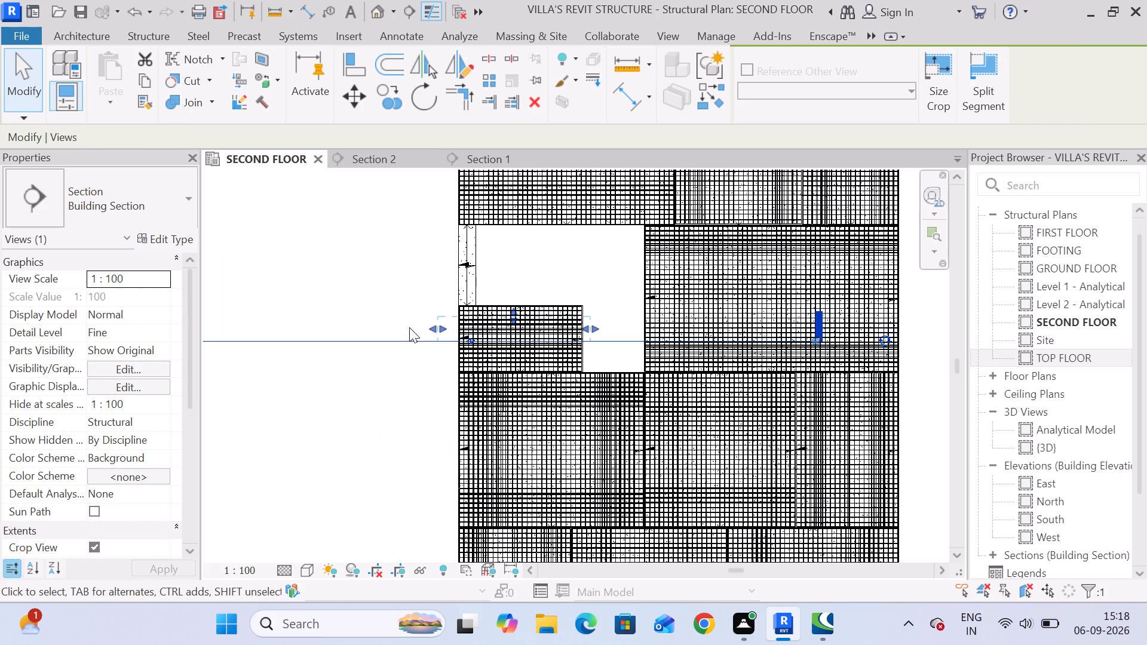
scroll(578, 316, down, 7)
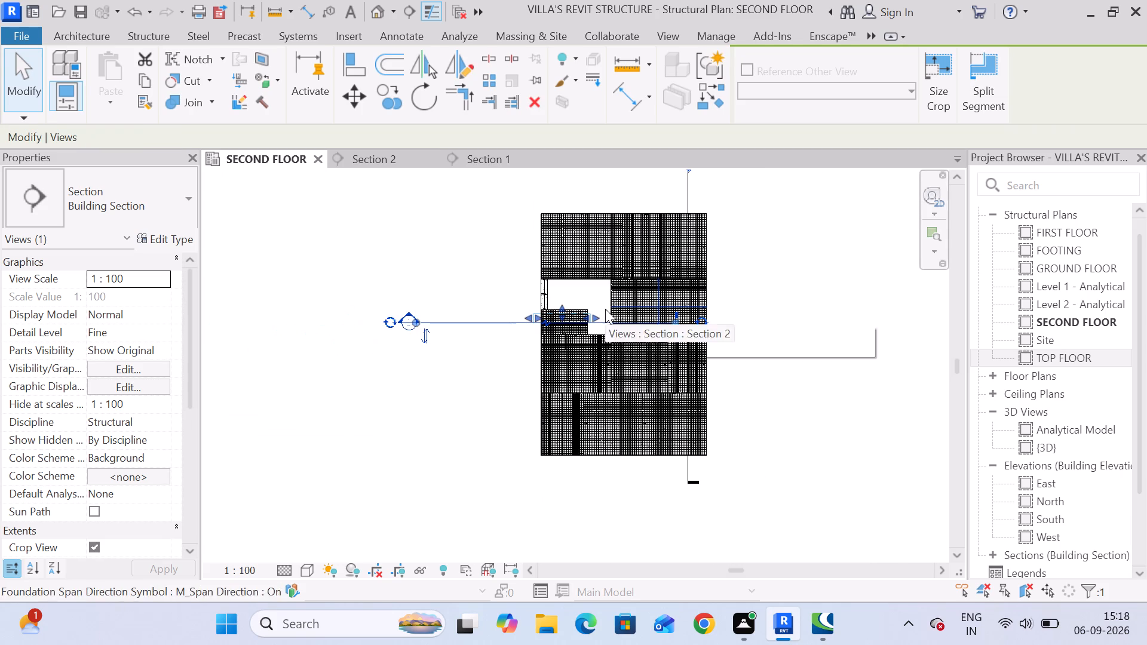
click(694, 186)
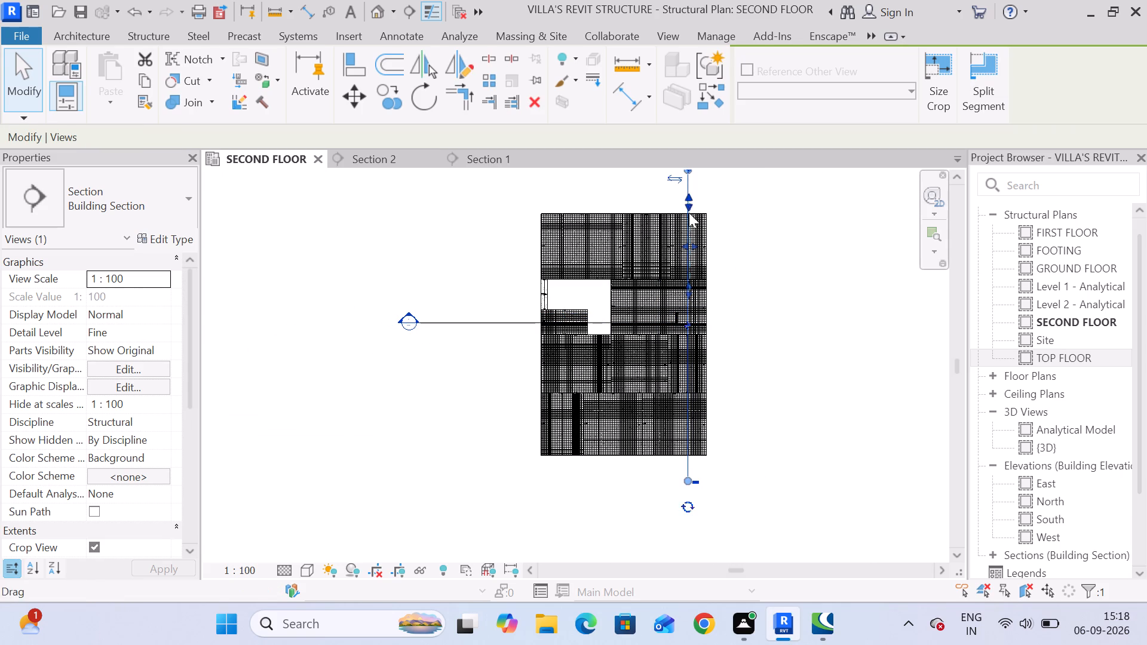
drag(686, 466, 568, 463)
Adjust Section 1's crop extents on the plan to span only from just above to just below the small slab.
drag(570, 285, 570, 312)
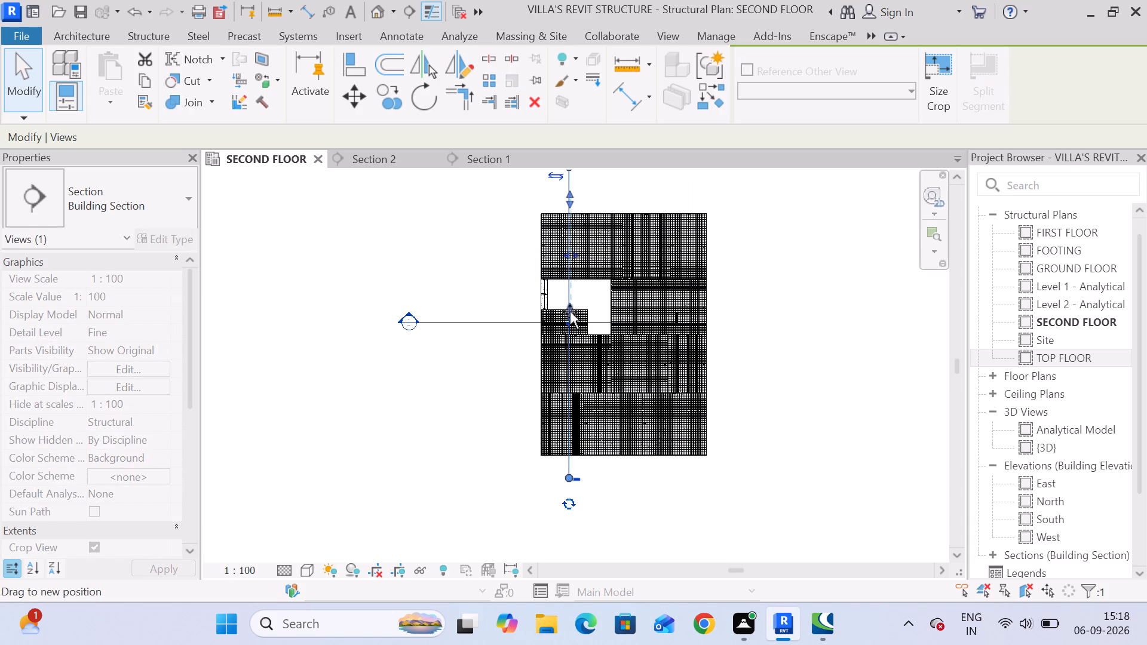
drag(570, 312, 567, 347)
drag(571, 202, 570, 255)
drag(570, 255, 570, 303)
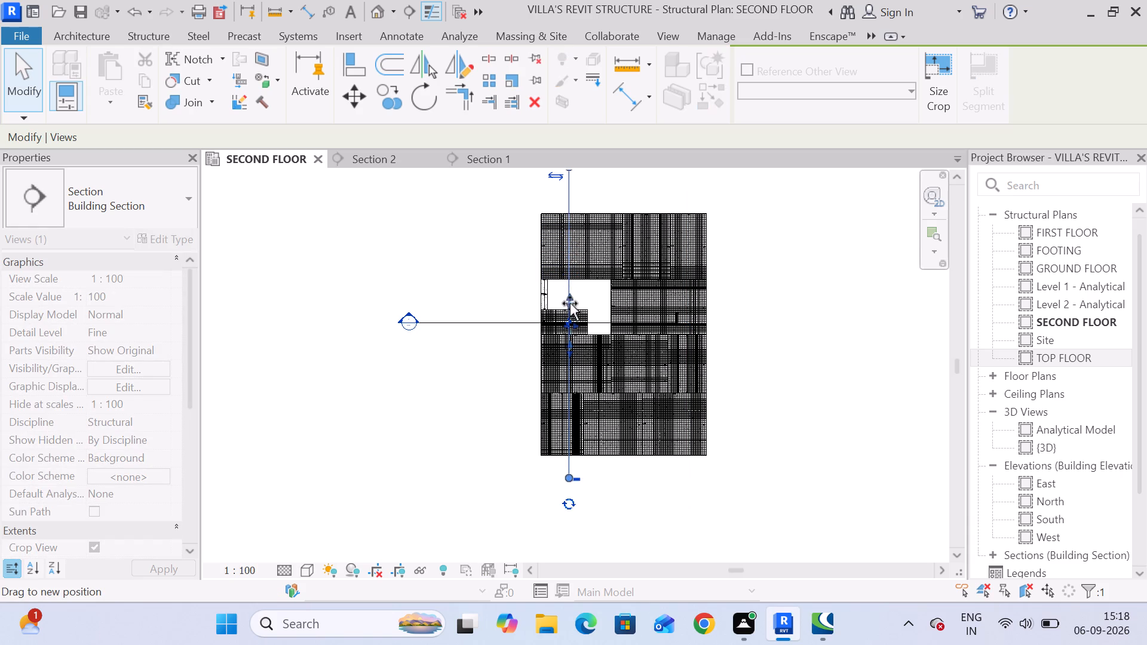
drag(570, 303, 570, 303)
scroll(569, 302, up, 5)
scroll(587, 360, up, 3)
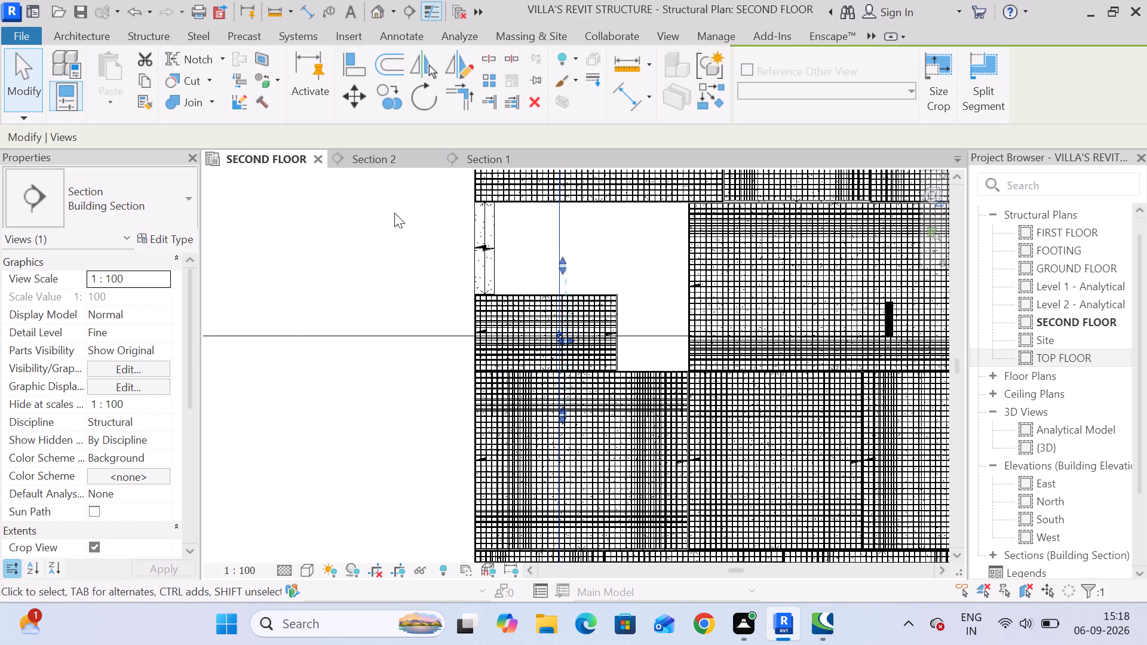
Check the Section 2 view and examine the small slab's bent-up and straight bars in Section 1.
click(382, 165)
middle_drag(683, 310, 534, 325)
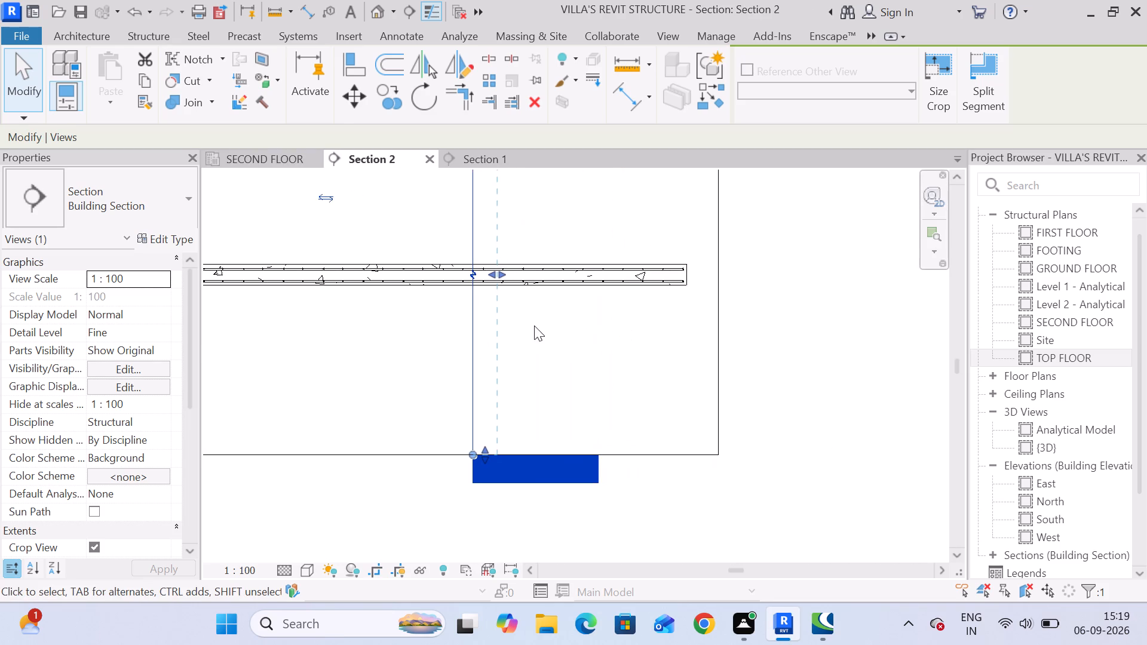
scroll(545, 322, down, 3)
click(471, 150)
click(473, 156)
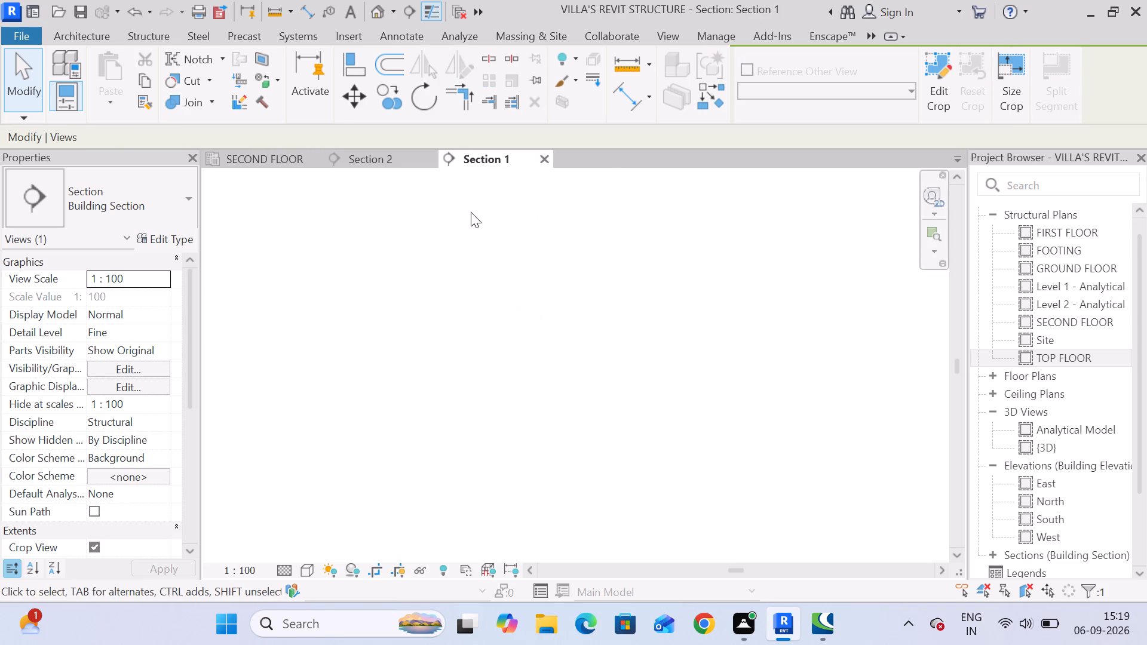
scroll(467, 280, down, 6)
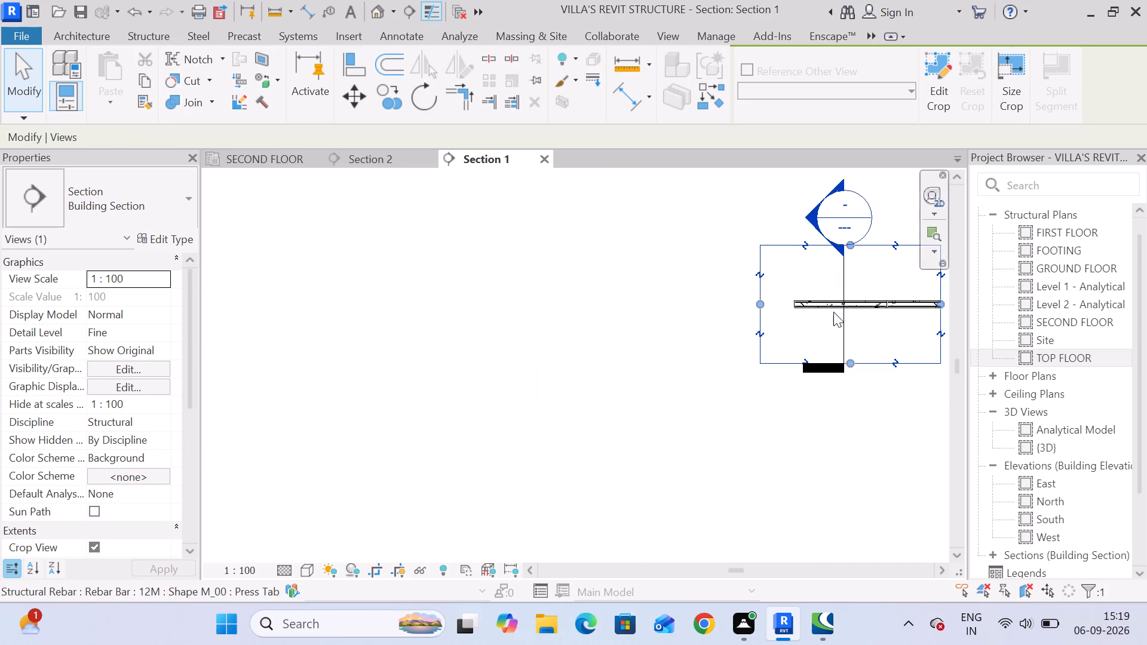
scroll(835, 311, up, 7)
middle_drag(884, 319, 542, 334)
scroll(541, 333, up, 5)
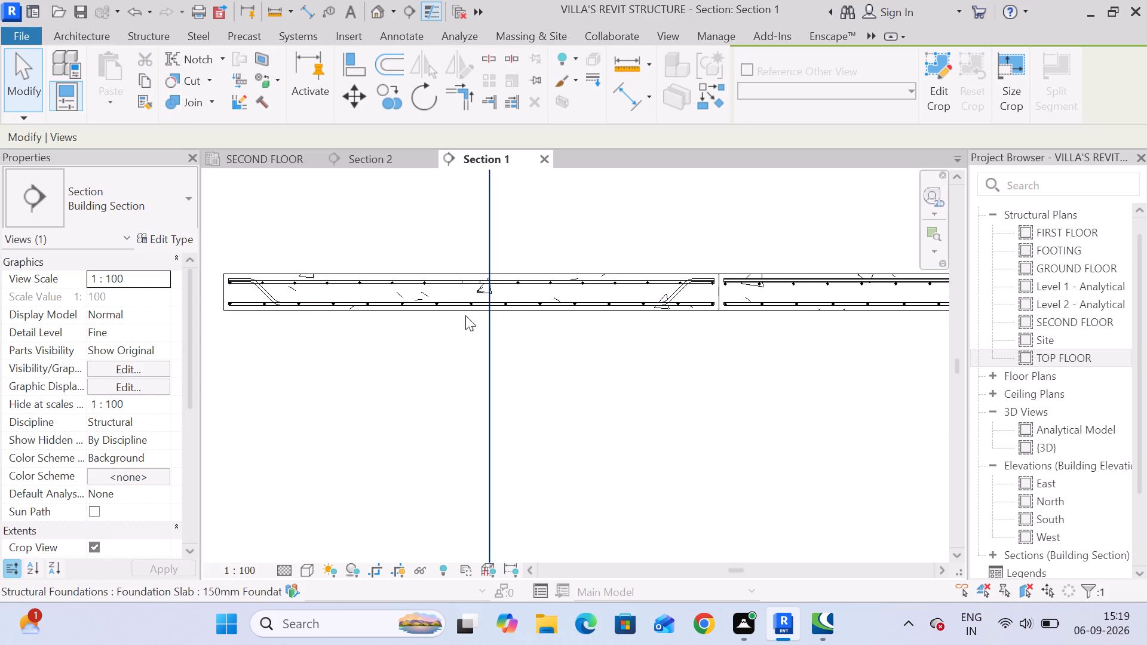
Stretch the top leg B of the small slab's left bent-up 12M bar in Section 1 to 500 mm.
scroll(279, 299, up, 4)
click(259, 287)
scroll(282, 319, down, 3)
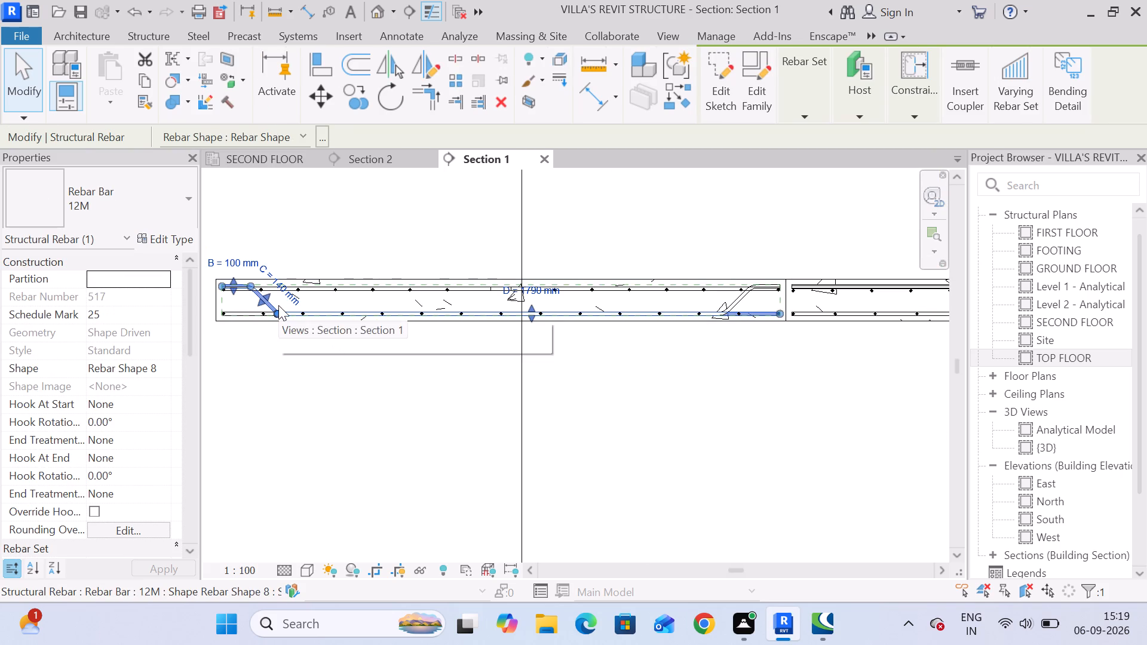
drag(268, 299, 365, 298)
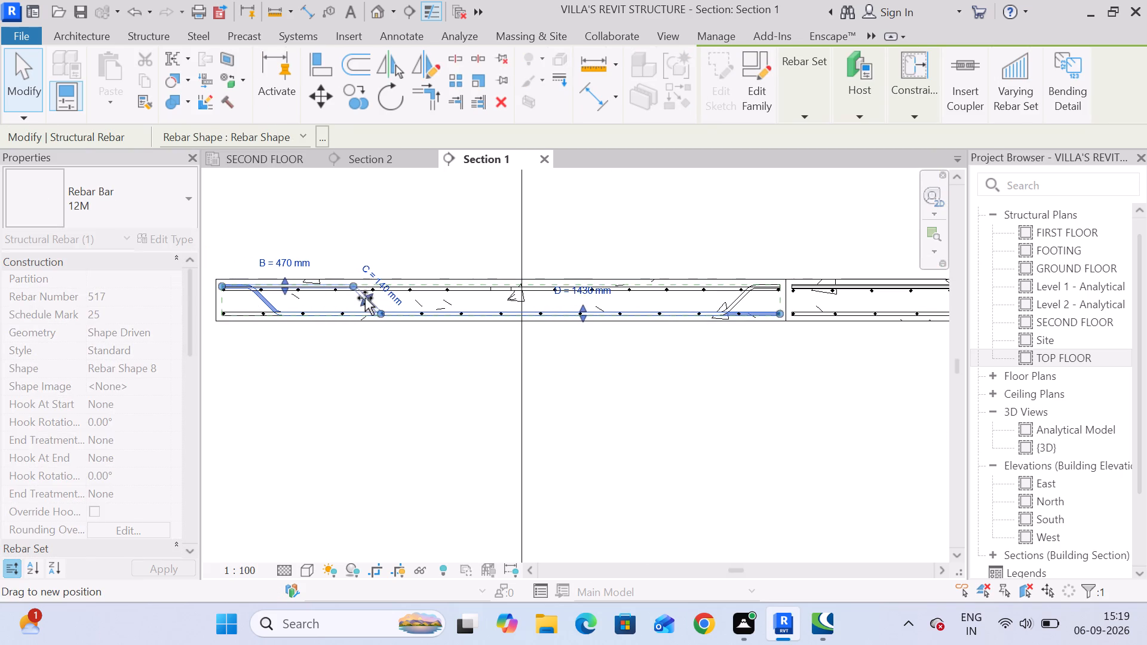
drag(365, 298, 411, 298)
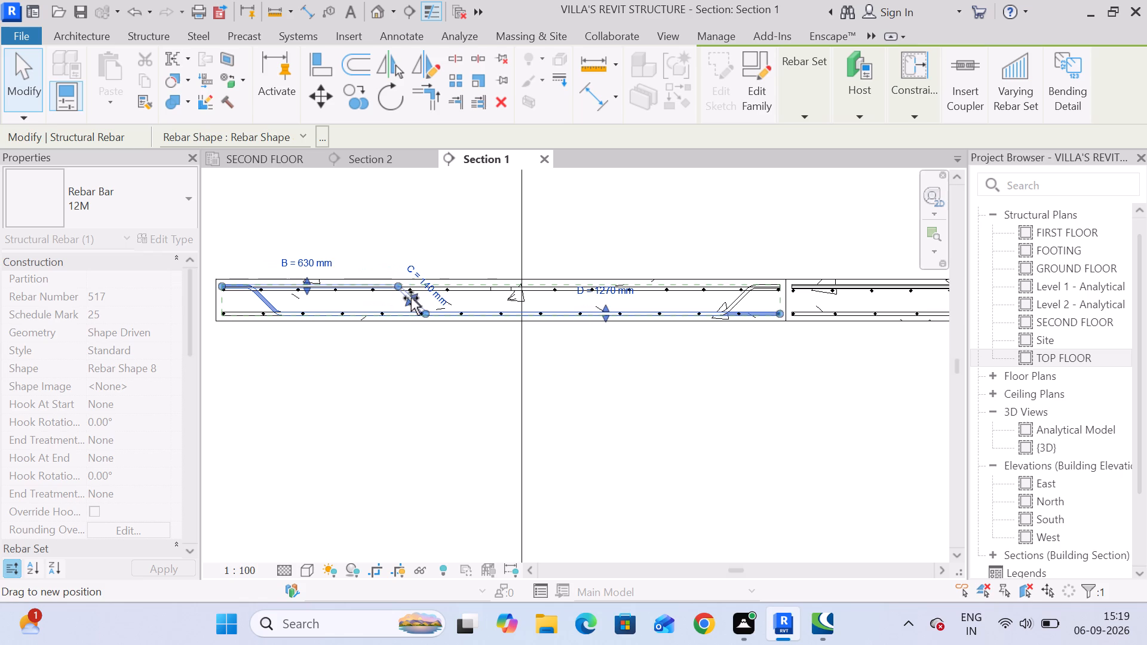
drag(411, 298, 423, 298)
drag(427, 299, 387, 300)
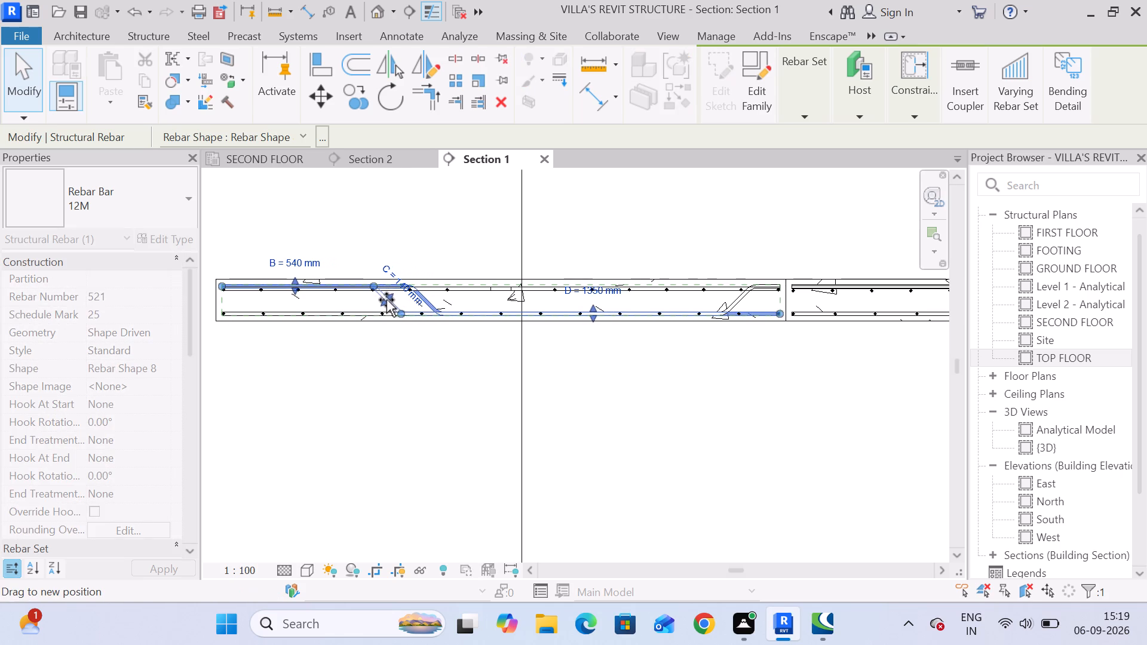
drag(387, 300, 382, 301)
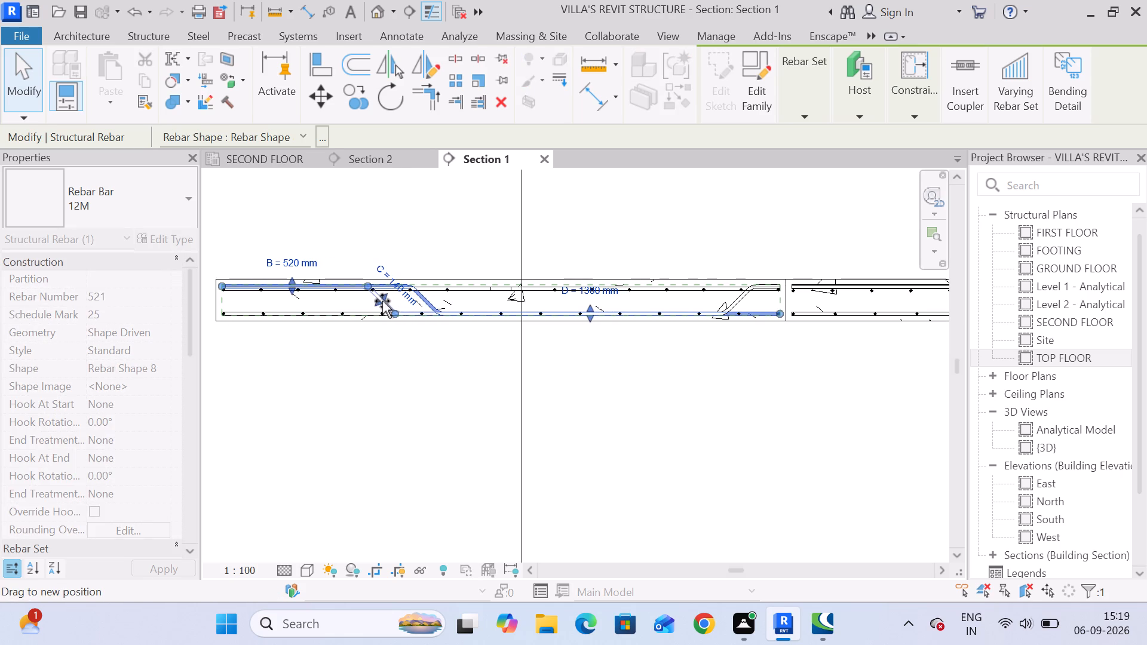
drag(382, 301, 377, 301)
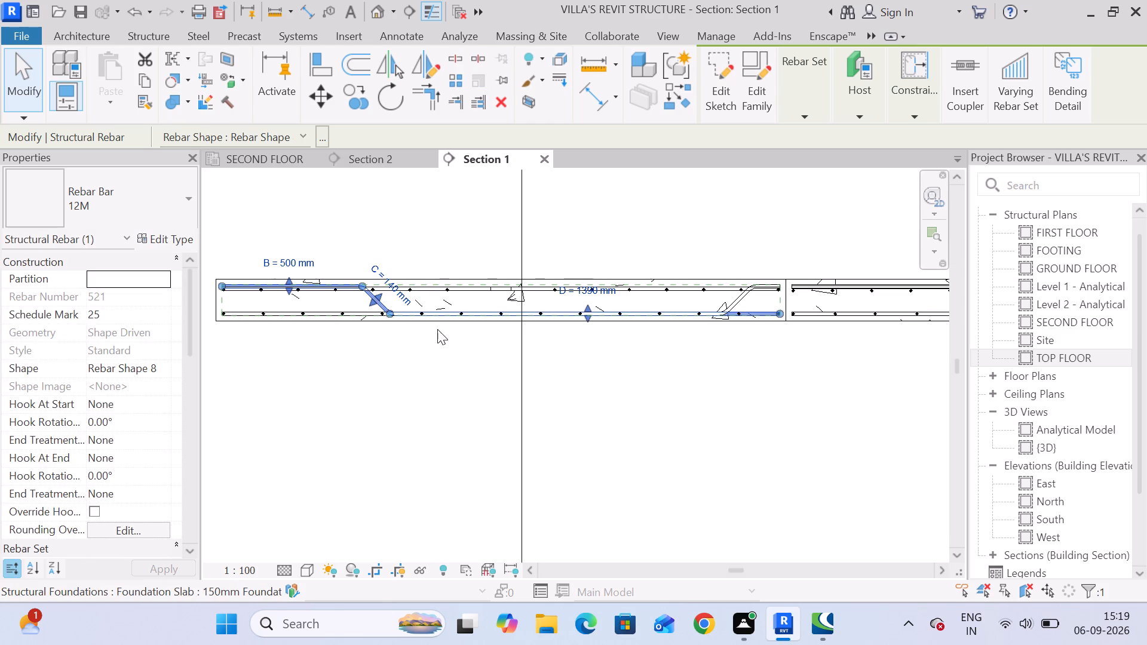
Stretch the top leg B of the small slab's right bent-up 12M bar in Section 1 to 500 mm.
click(697, 367)
click(734, 302)
drag(731, 299, 724, 299)
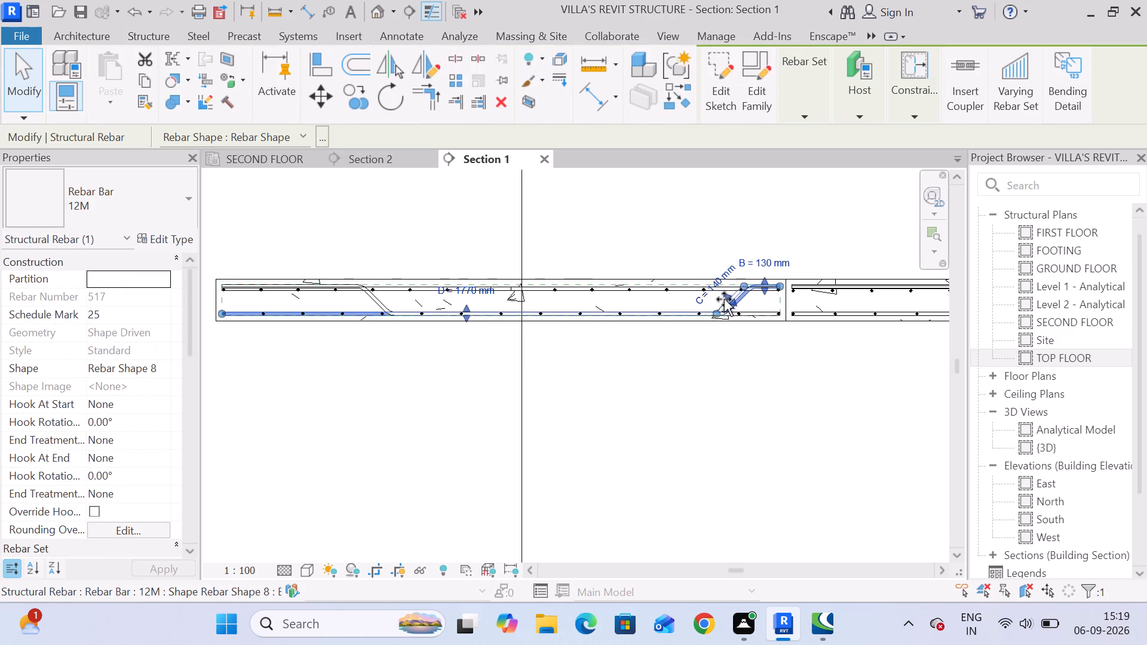
drag(724, 299, 656, 299)
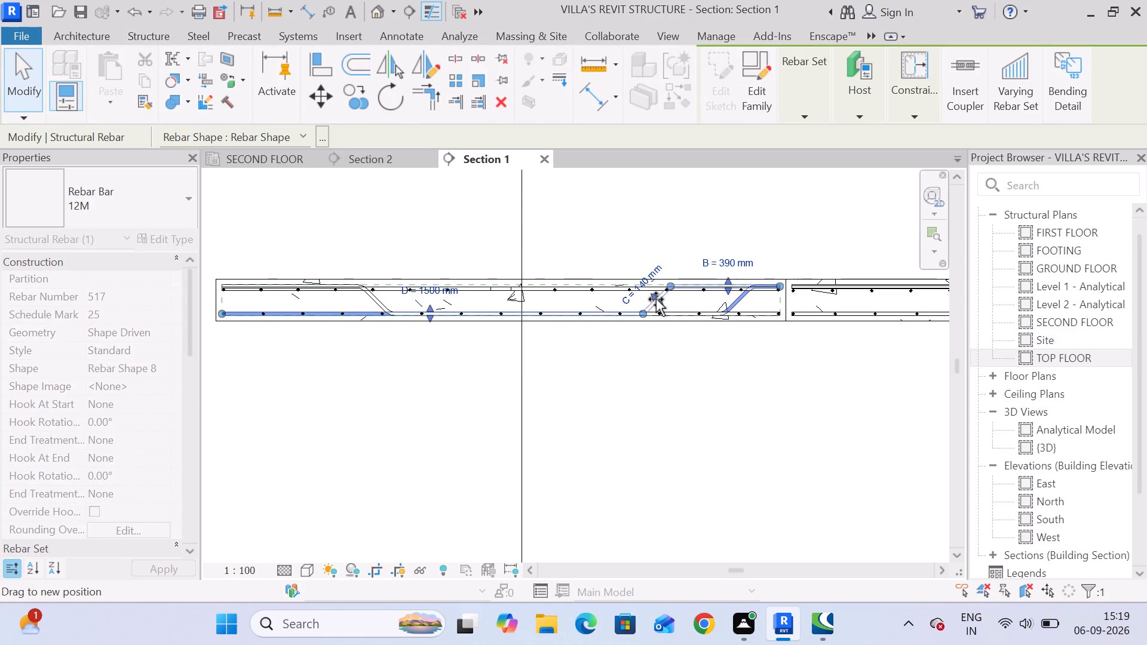
drag(656, 299, 640, 299)
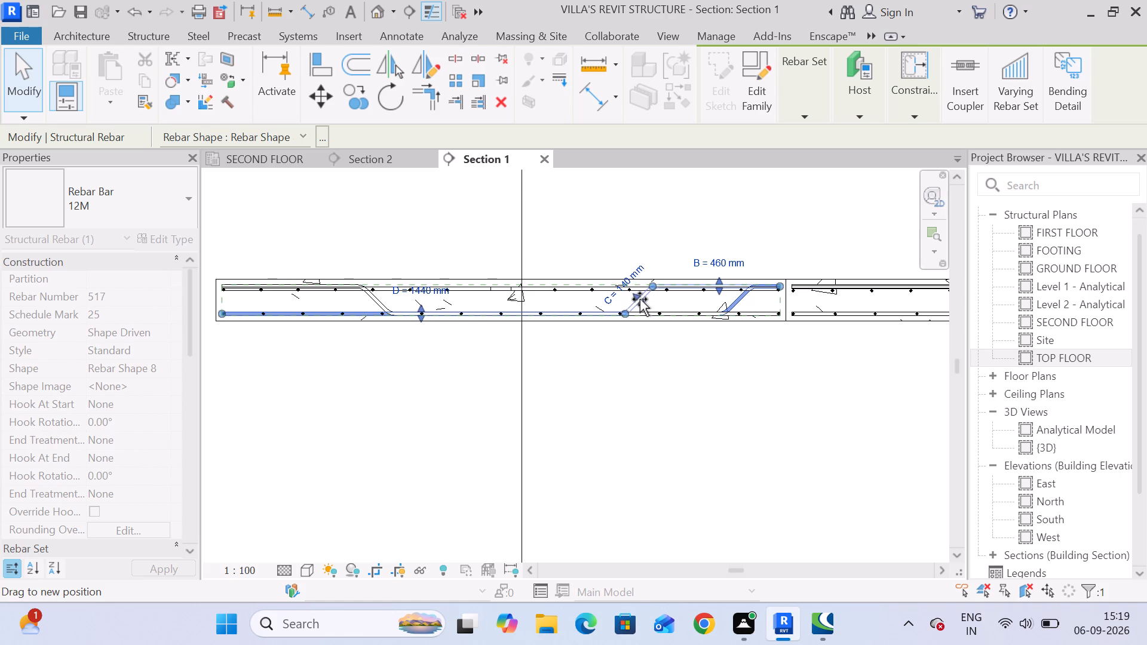
drag(640, 299, 625, 299)
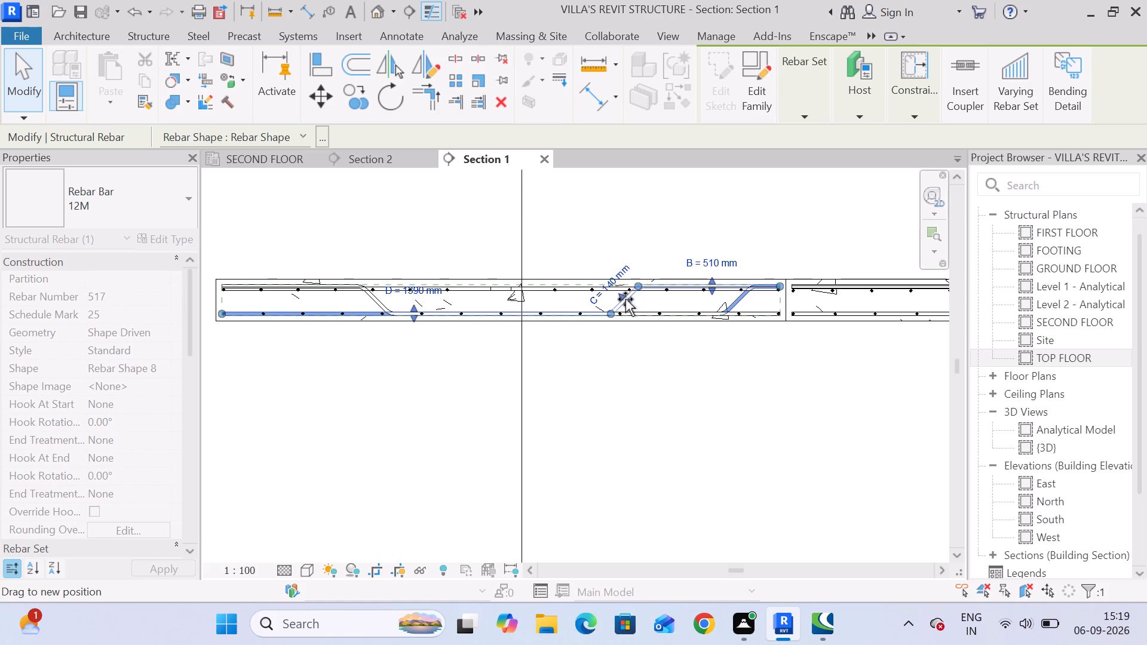
drag(625, 299, 627, 299)
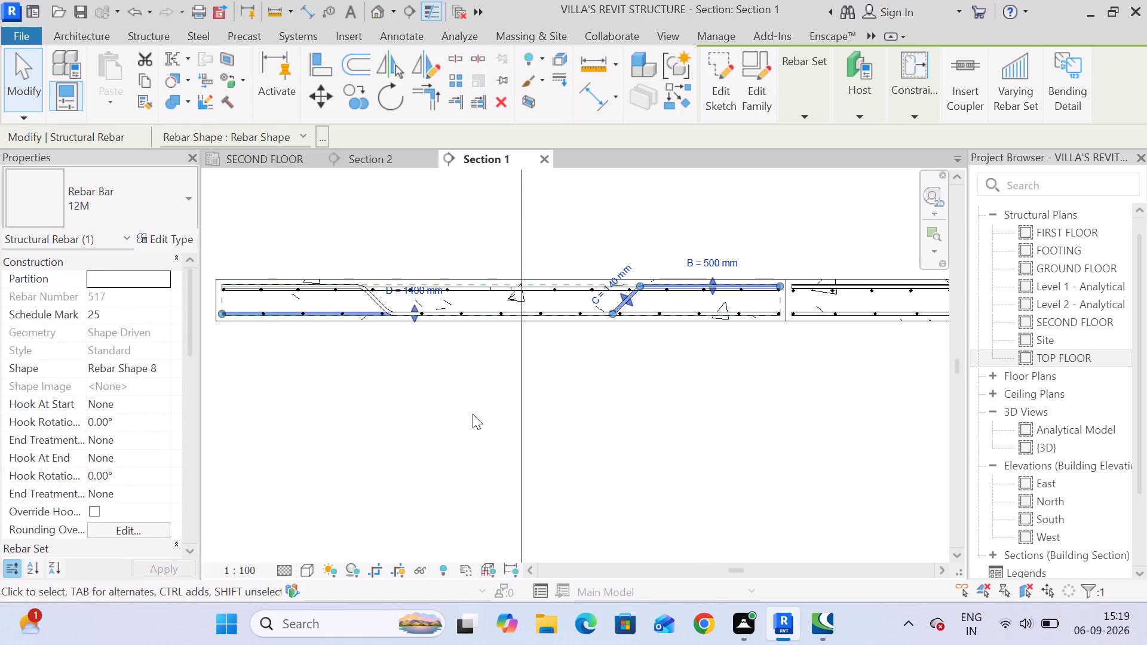
click(400, 414)
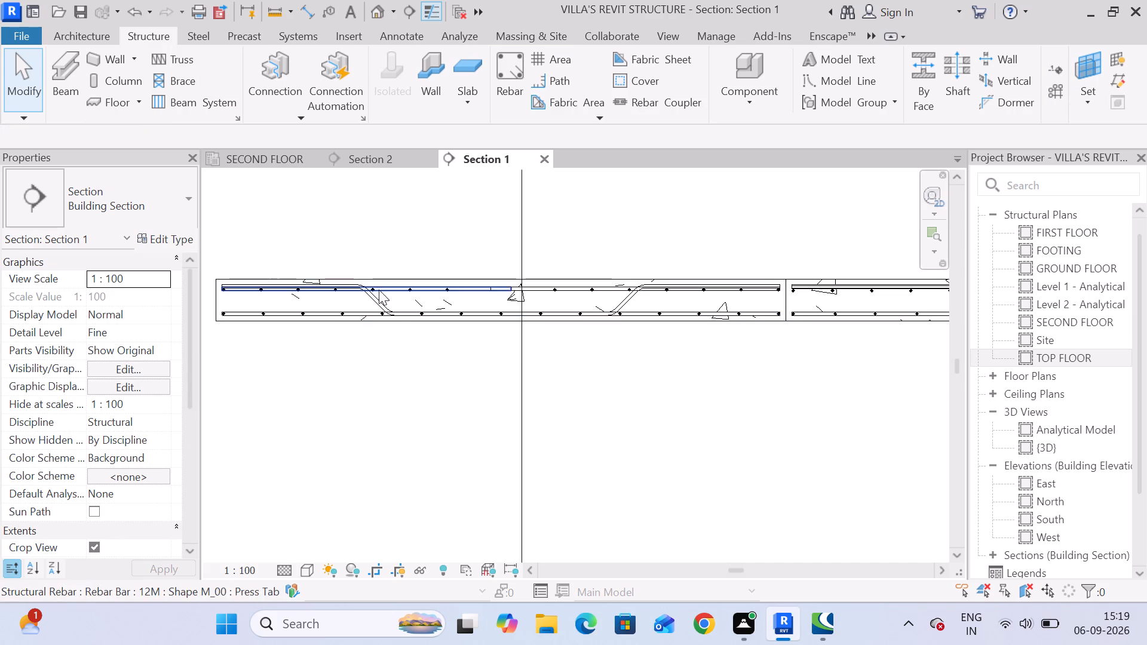
Shorten the spread of the left top 12M distribution bars in Section 1 so the last bar sits at the left bent-up bar's upper bend.
scroll(433, 267, up, 5)
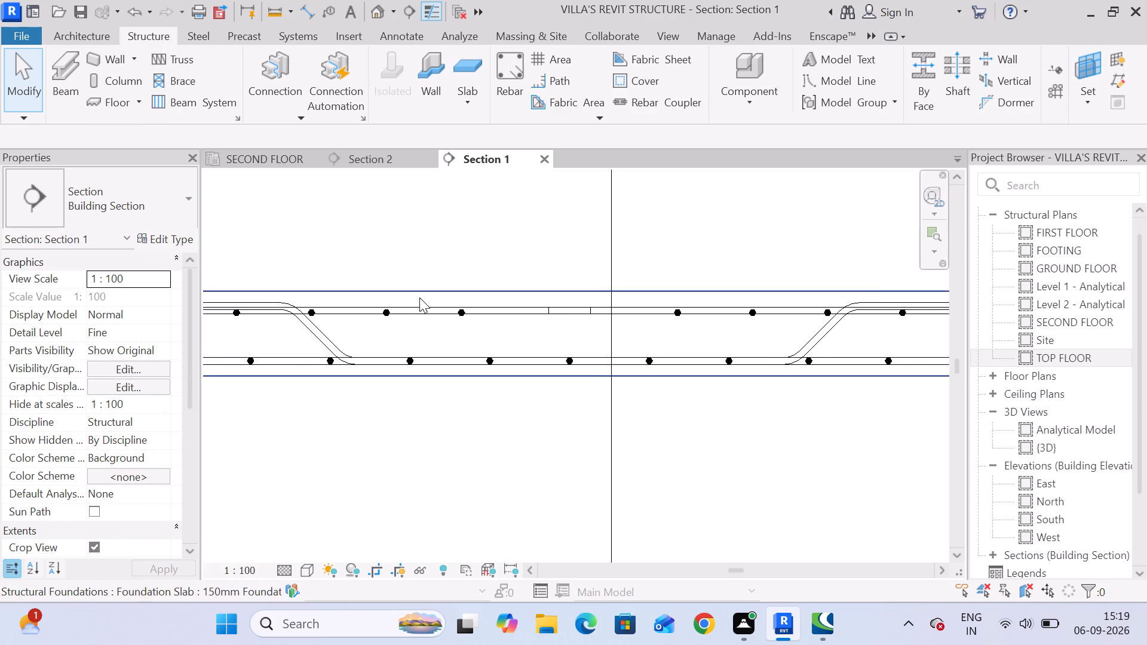
scroll(385, 316, up, 6)
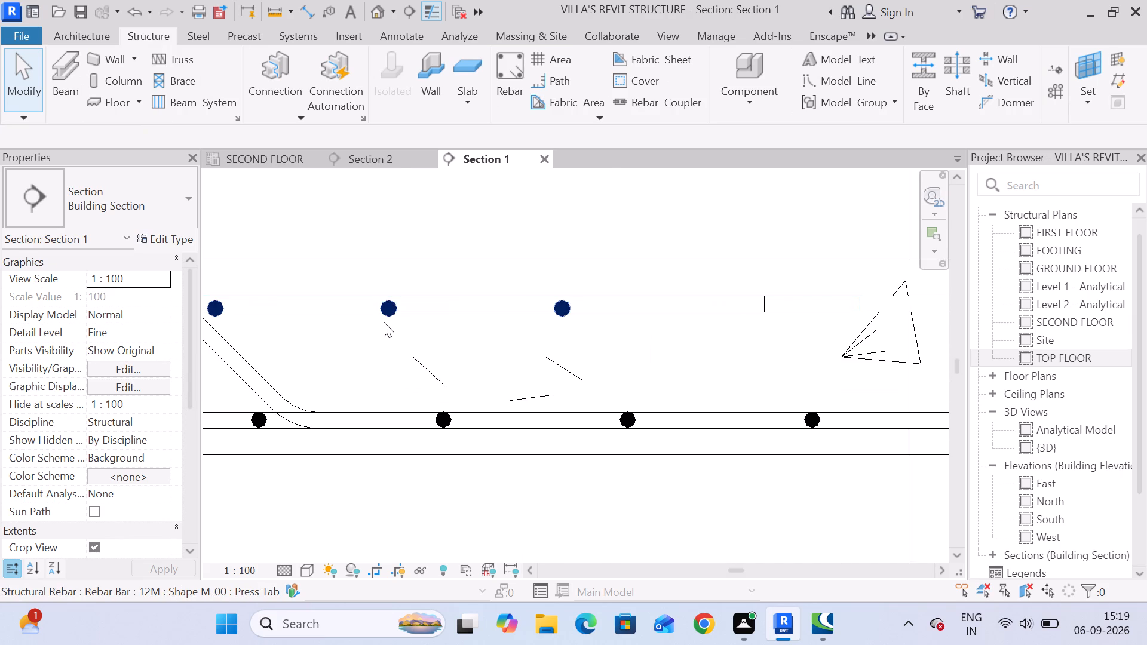
click(384, 320)
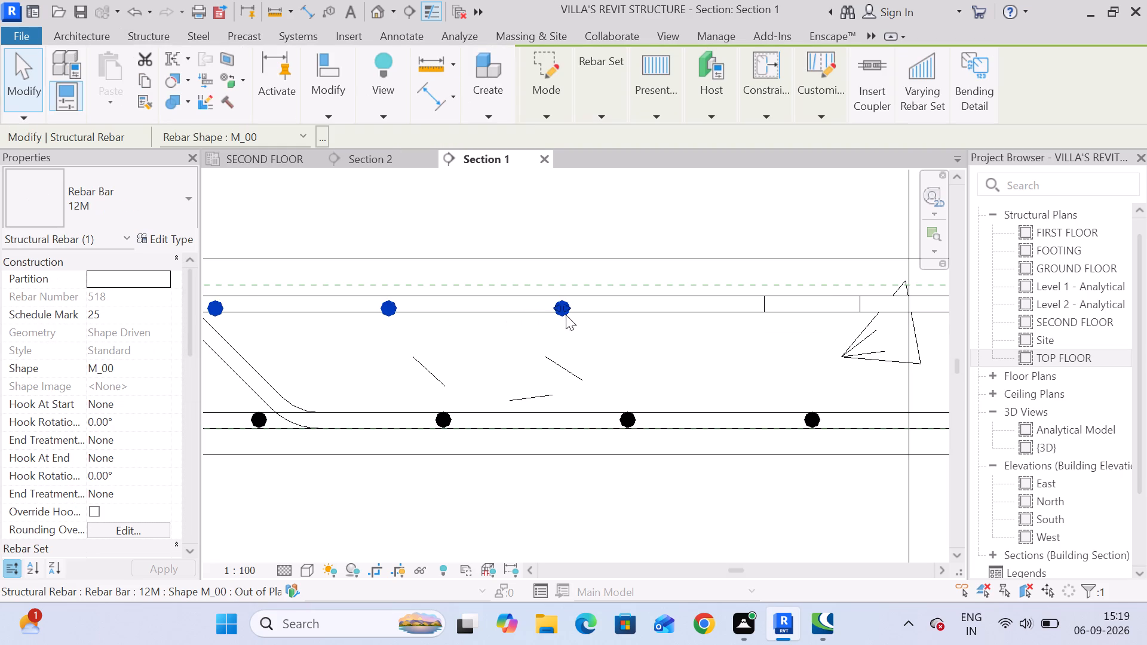
scroll(570, 315, down, 5)
middle_drag(570, 328, 676, 314)
drag(670, 297, 608, 303)
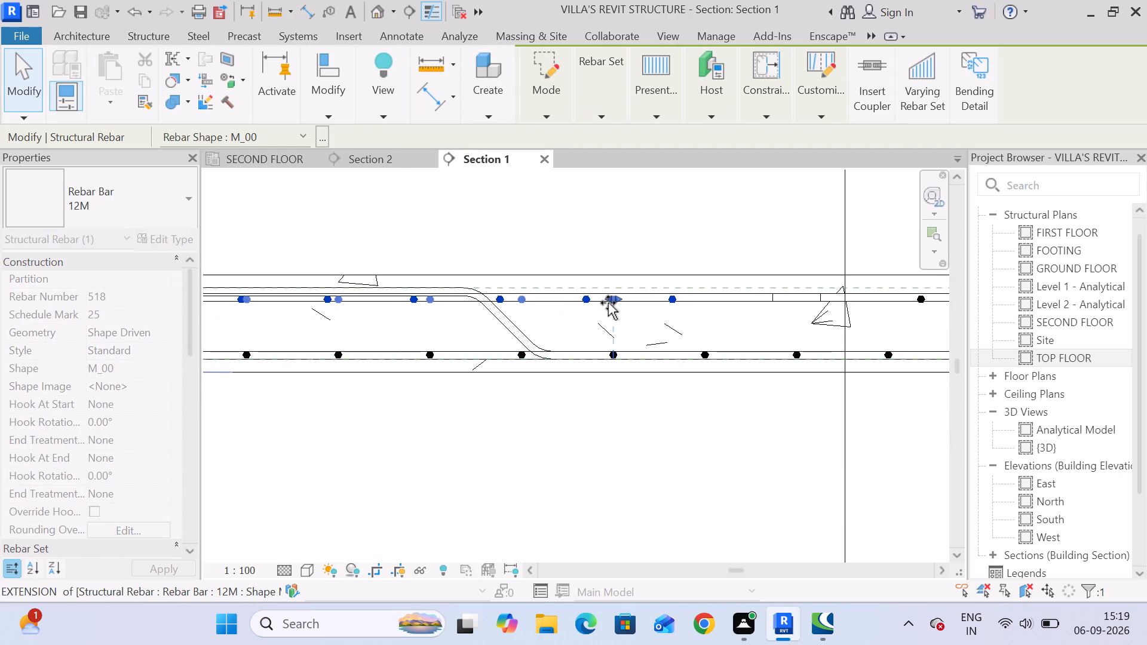
drag(608, 303, 473, 306)
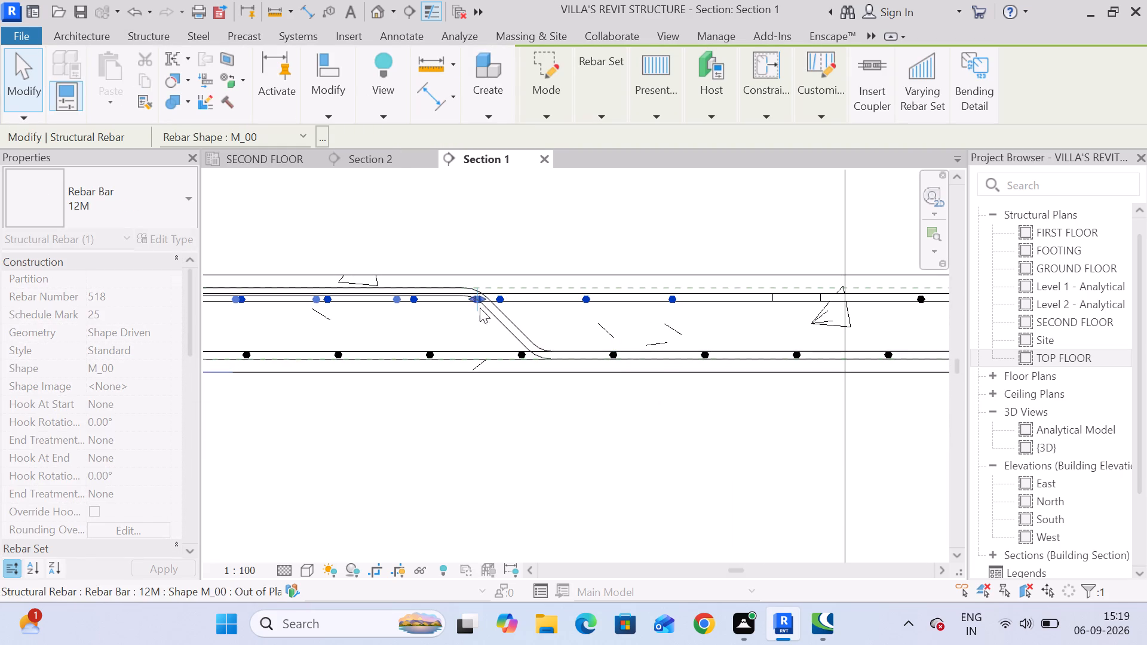
scroll(544, 305, down, 7)
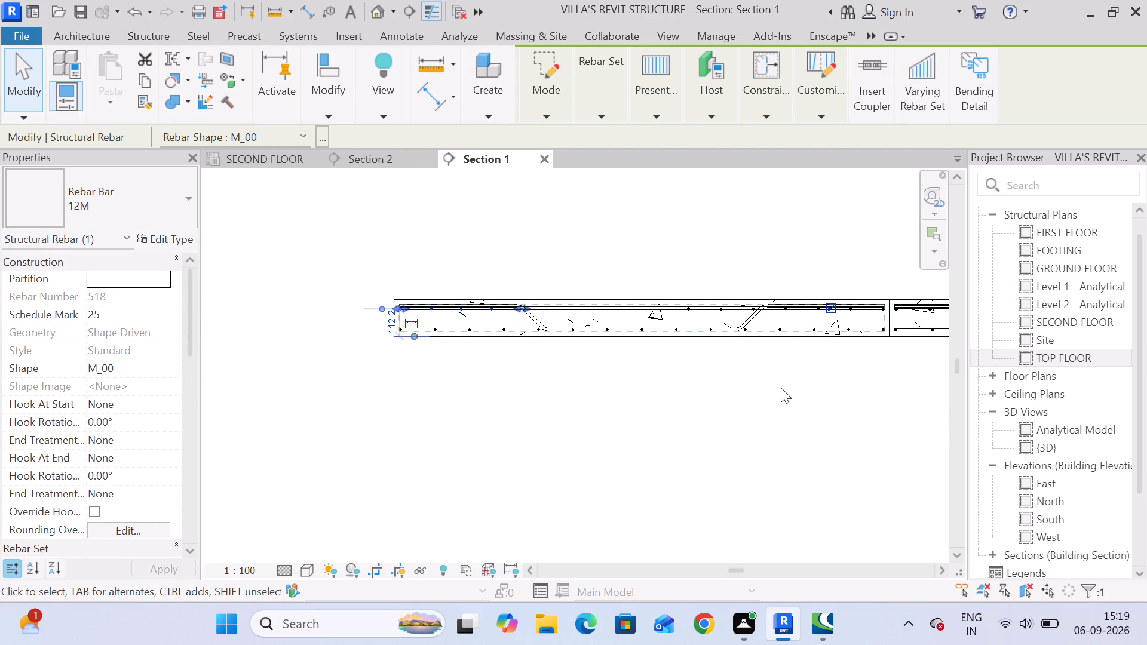
Shorten the spread of the right top 12M distribution bars in Section 1 so the first bar sits at the right bent-up bar's upper bend.
middle_drag(781, 388, 550, 358)
scroll(528, 277, up, 7)
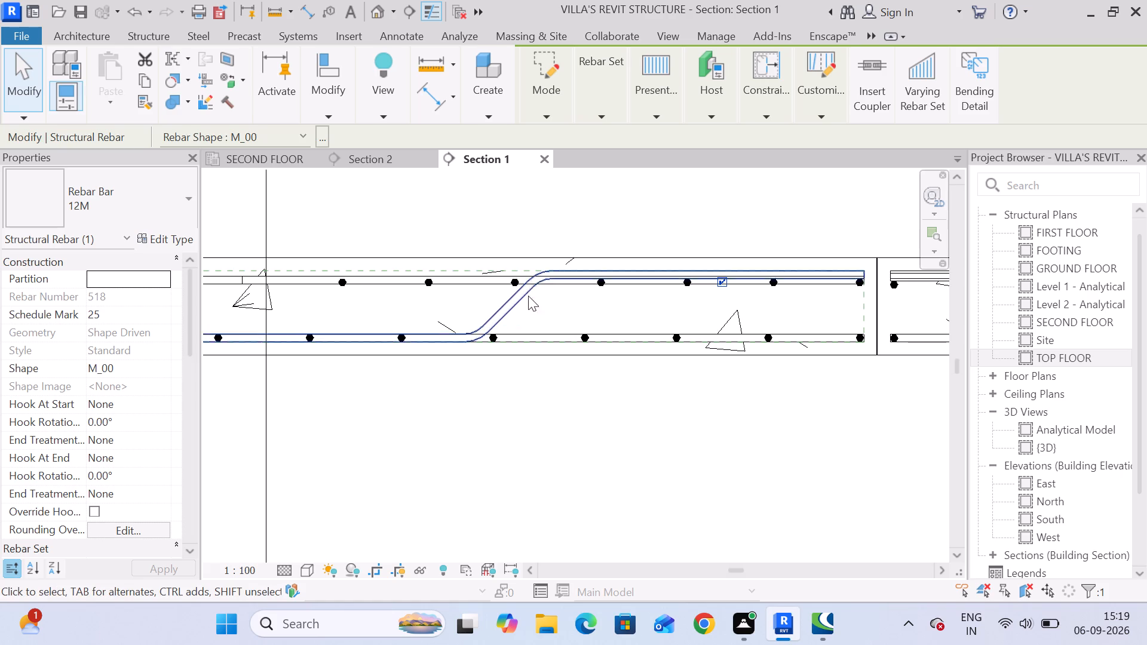
click(573, 307)
scroll(602, 288, up, 3)
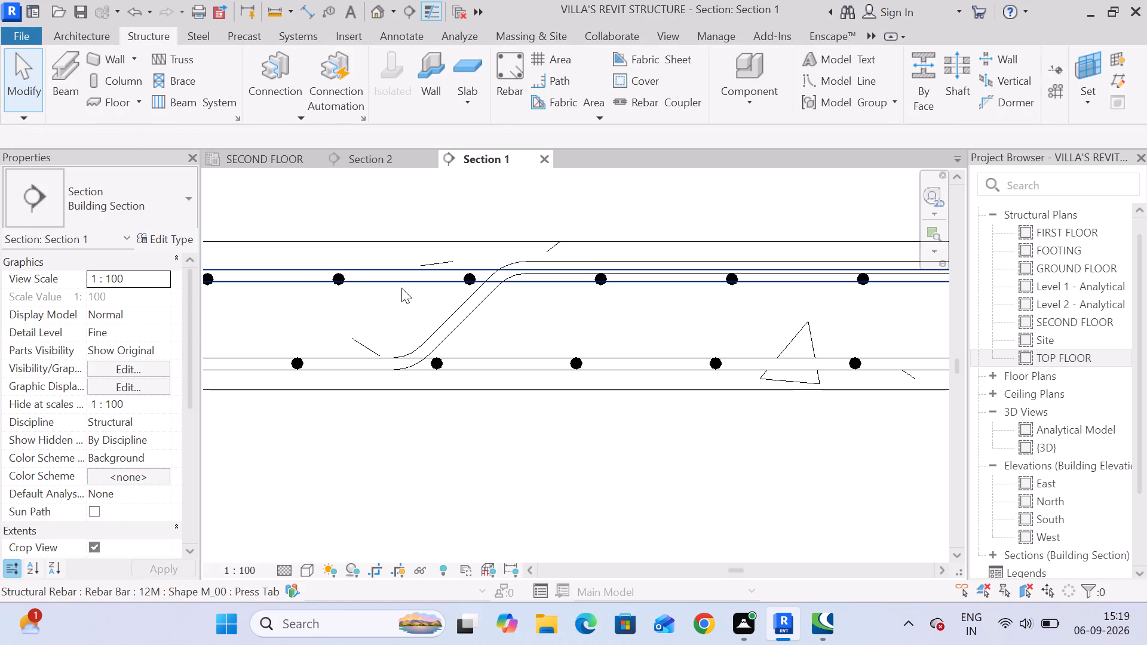
click(338, 282)
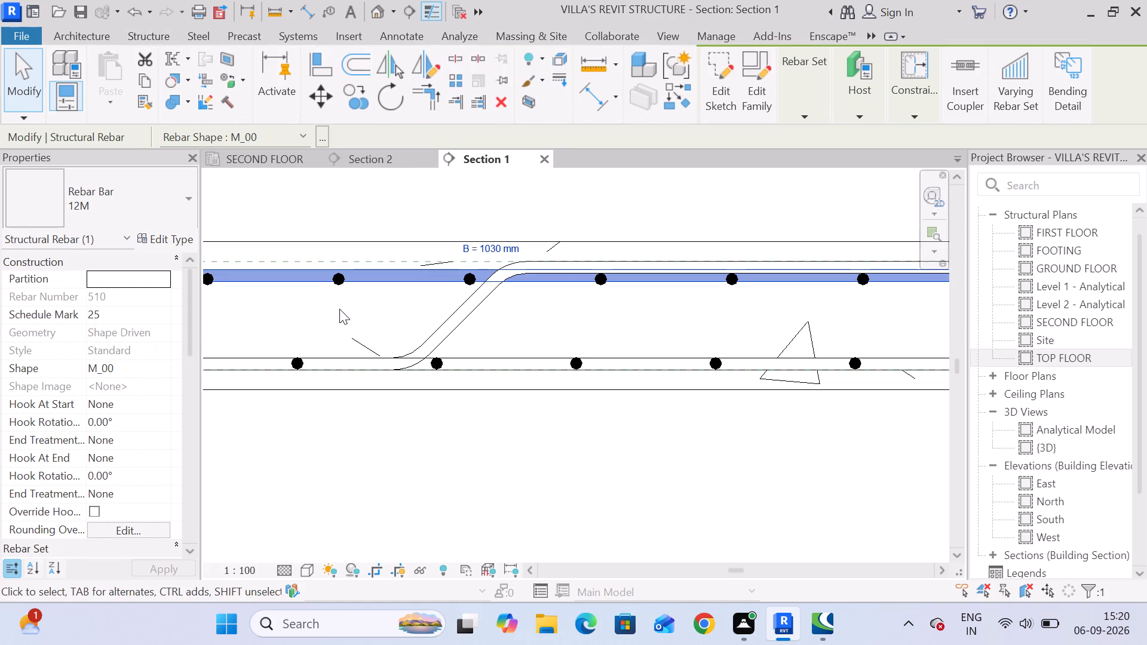
click(310, 321)
scroll(351, 290, up, 7)
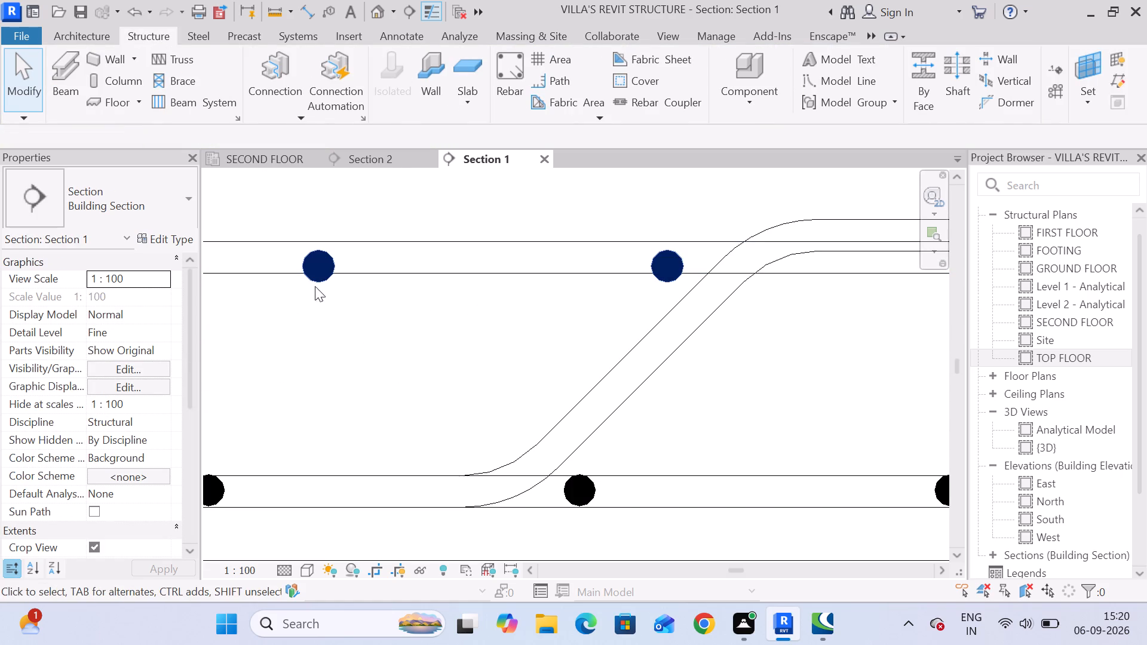
click(315, 286)
scroll(330, 309, down, 5)
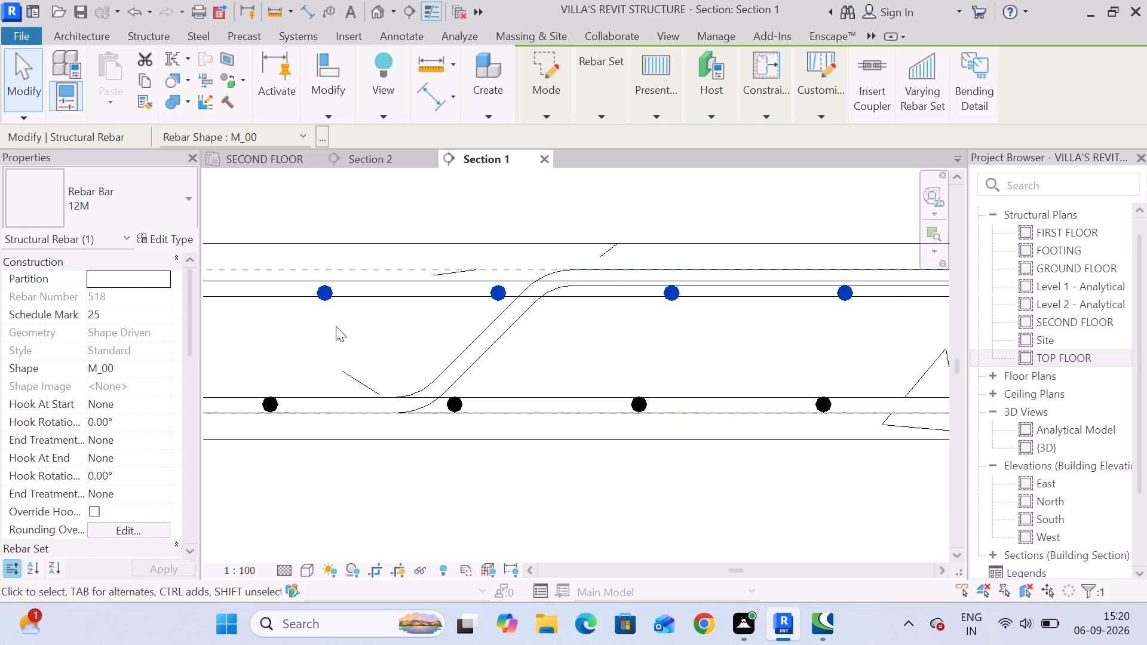
scroll(342, 329, down, 1)
middle_drag(342, 329, 401, 315)
scroll(401, 315, down, 2)
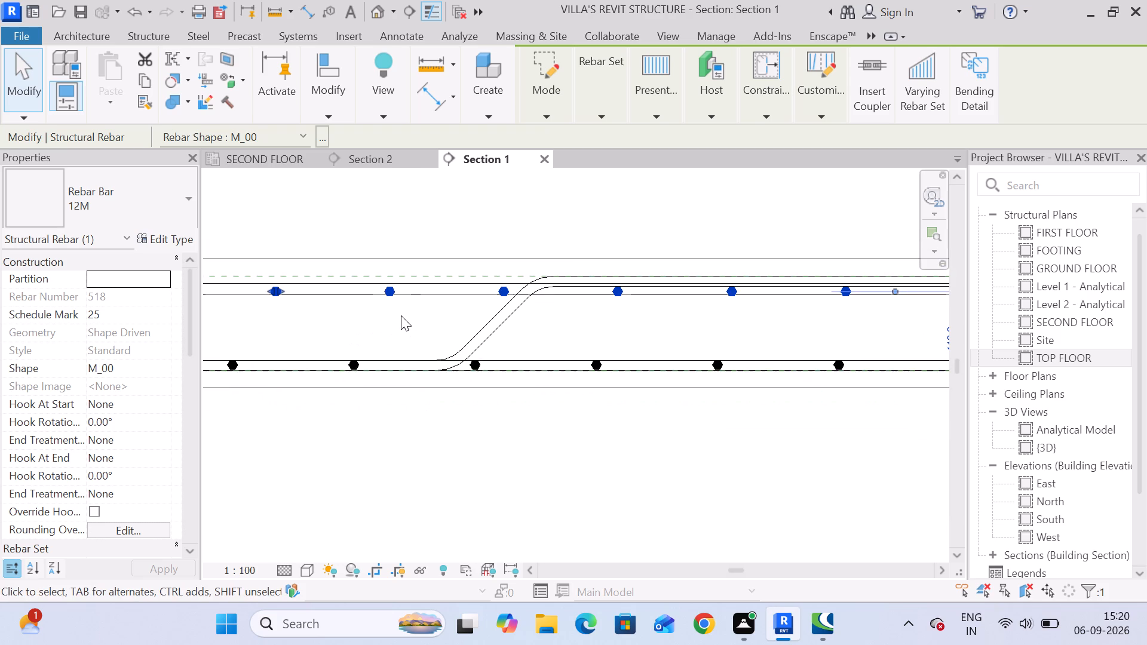
drag(277, 296, 511, 322)
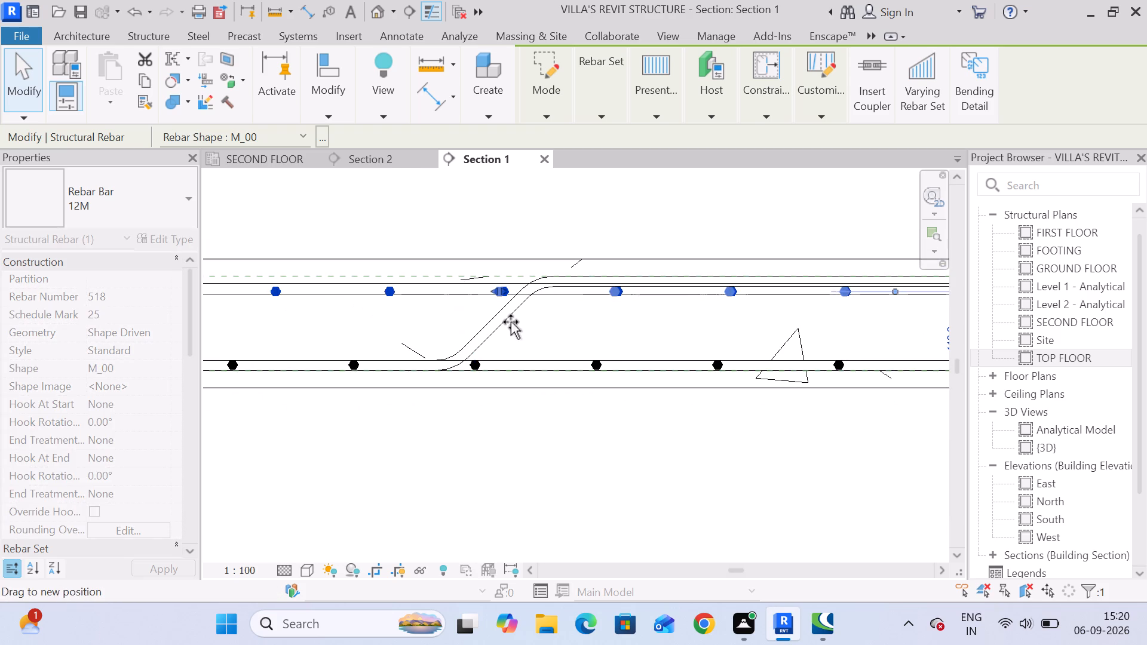
drag(511, 322, 533, 322)
scroll(541, 427, down, 4)
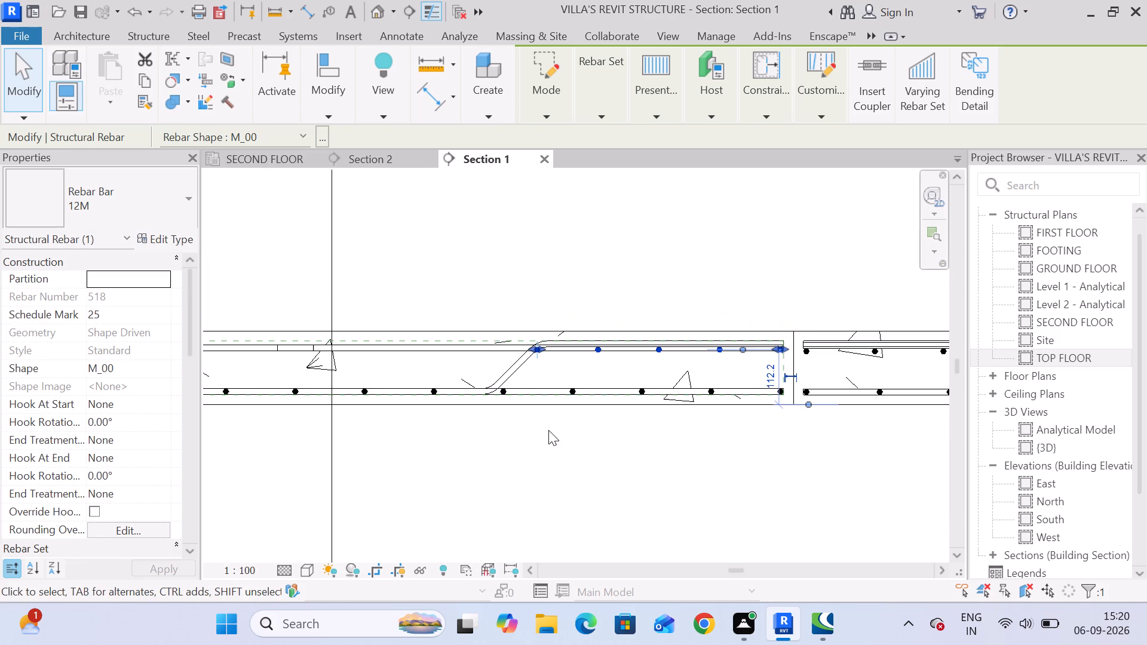
Shorten the small slab's right straight top 12M bar in Section 1 to a length B of about 690 mm.
middle_drag(356, 439, 541, 381)
scroll(541, 381, down, 1)
click(574, 379)
click(538, 303)
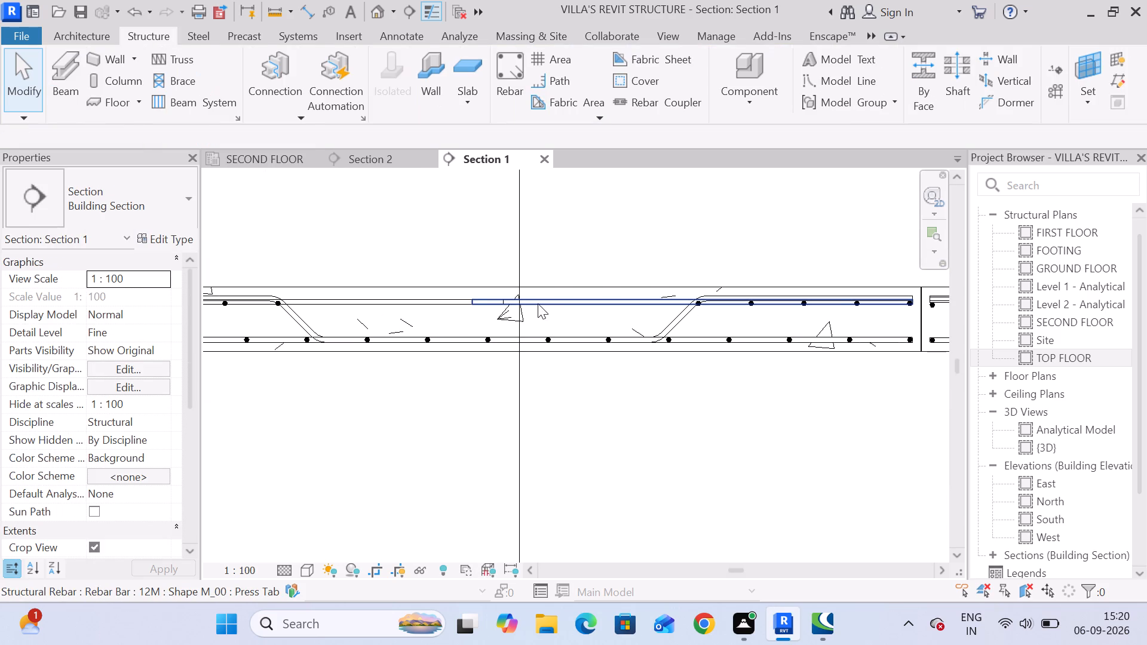
scroll(468, 301, up, 3)
drag(467, 299, 673, 310)
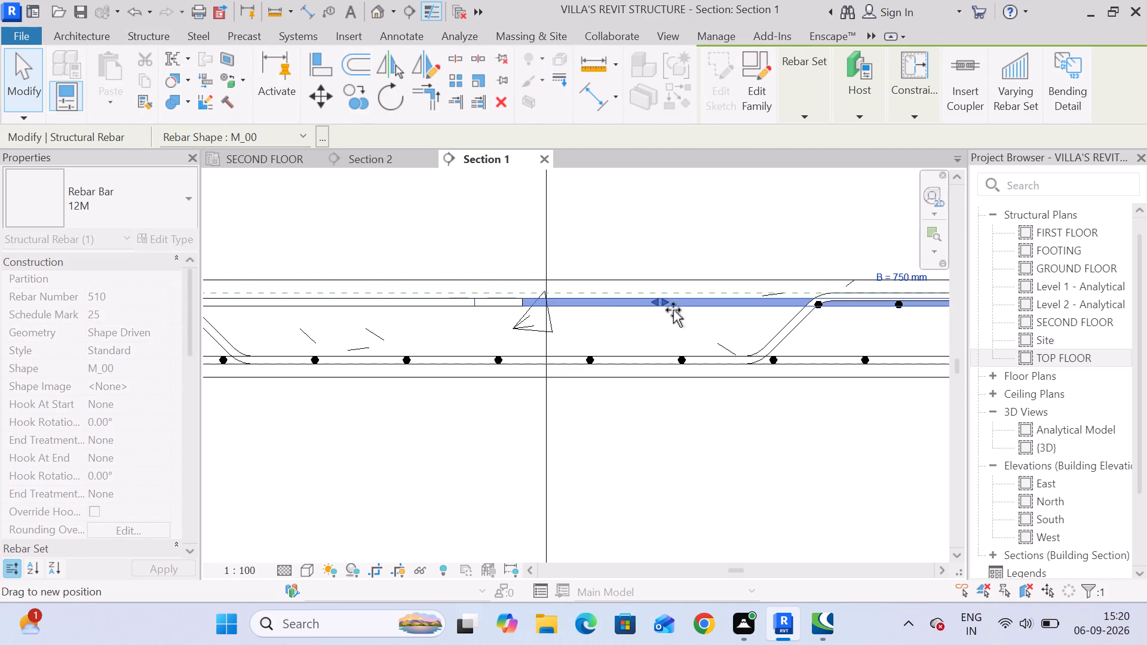
drag(673, 310, 697, 310)
Shorten the small slab's left straight top 12M bar in Section 1 so it ends just past the left bent-up bar's sloped part.
click(507, 307)
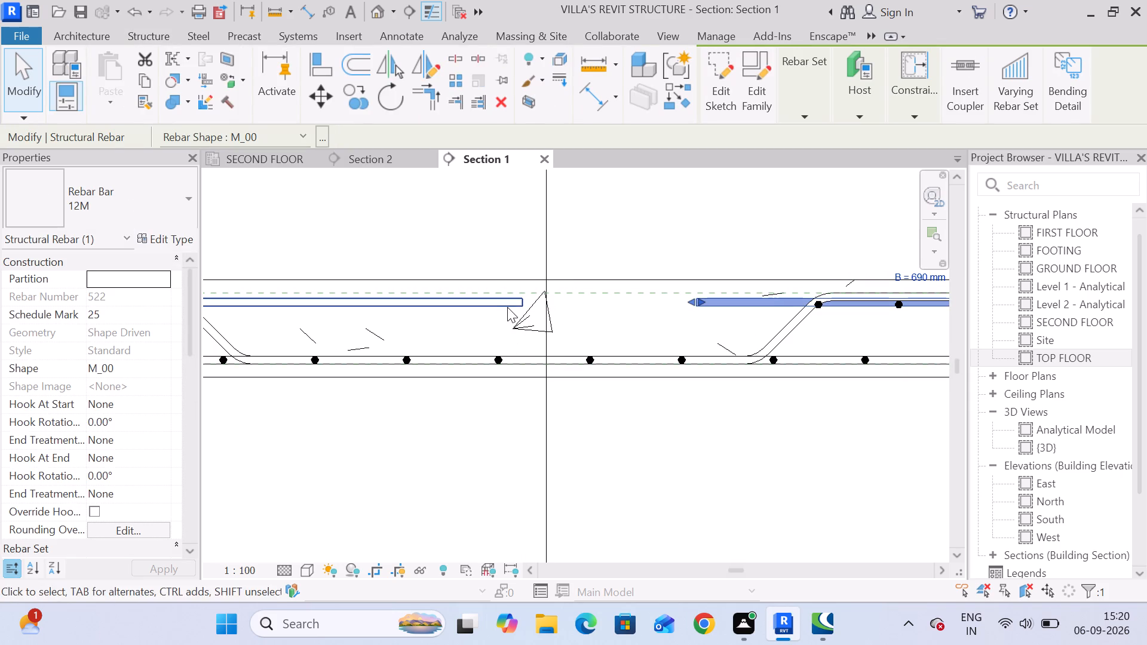
middle_drag(511, 320, 774, 317)
drag(780, 296, 502, 310)
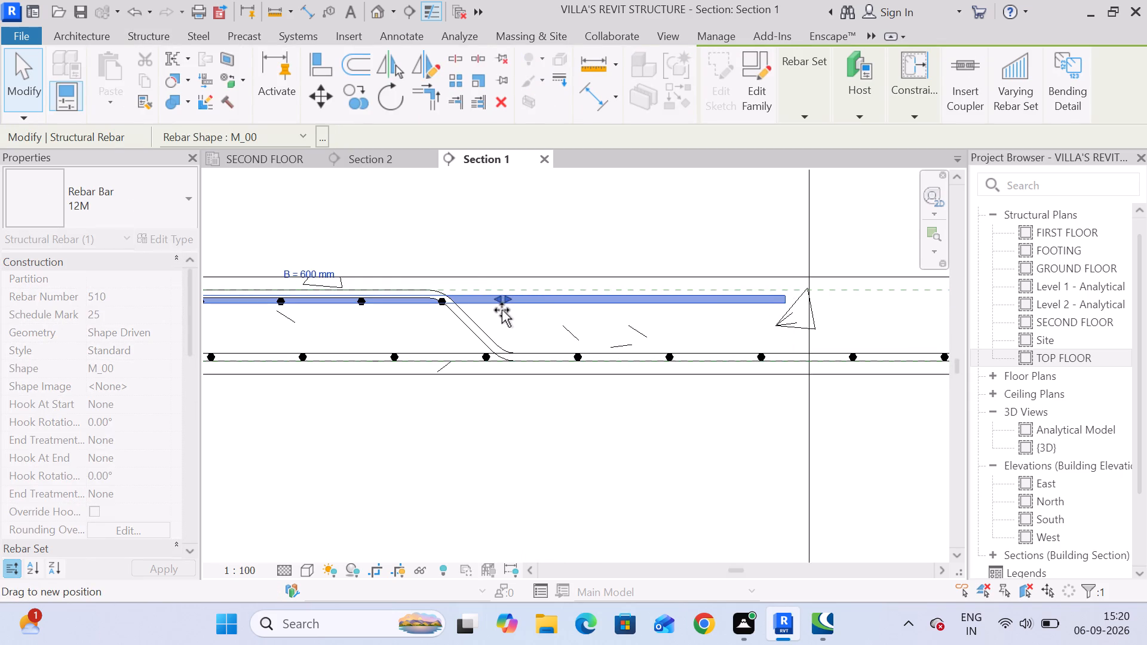
drag(502, 310, 544, 307)
scroll(631, 494, down, 4)
middle_drag(631, 493, 506, 397)
click(516, 395)
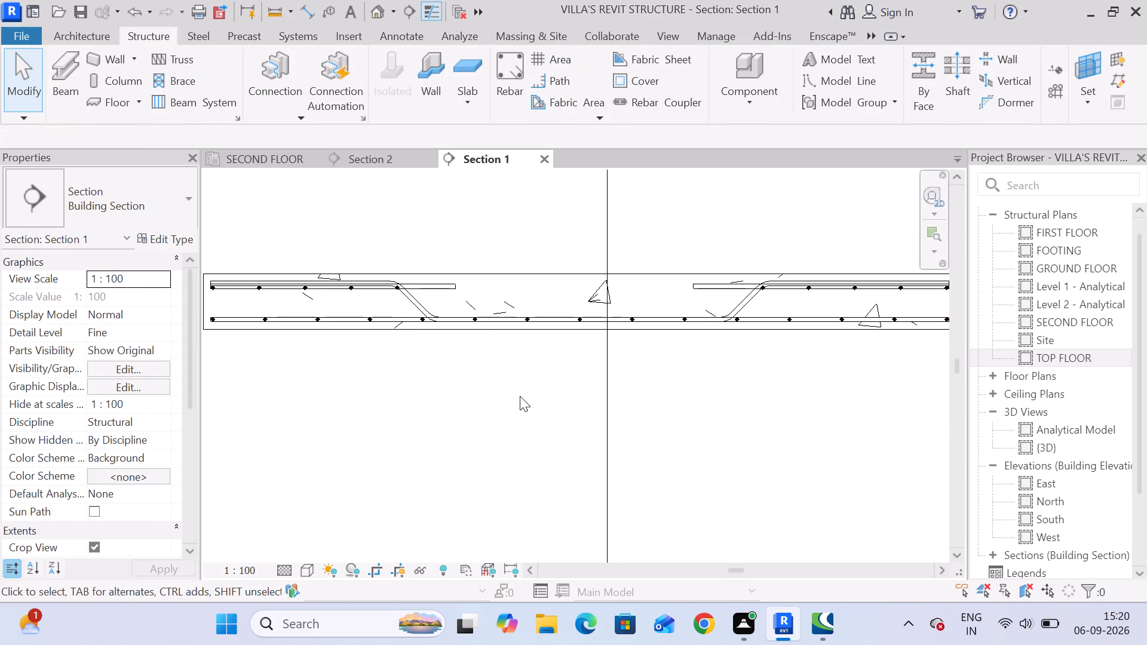
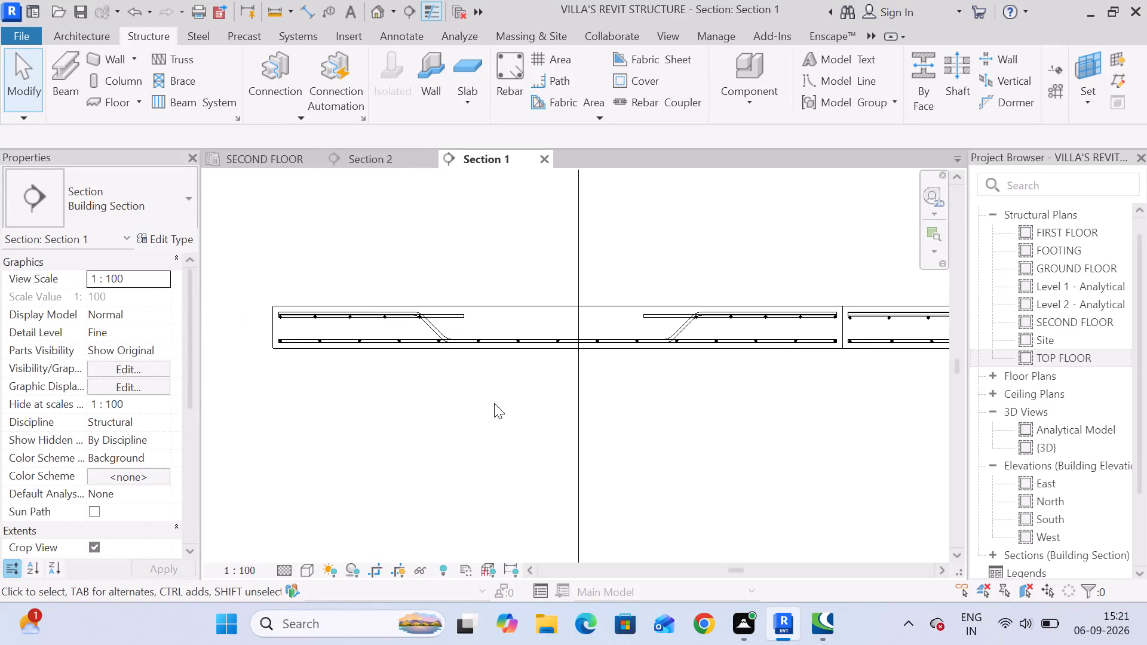
Go to the SECOND FLOOR plan and examine the slab layout and where the section lines cut through it.
click(494, 403)
scroll(501, 402, down, 2)
middle_drag(501, 401, 500, 371)
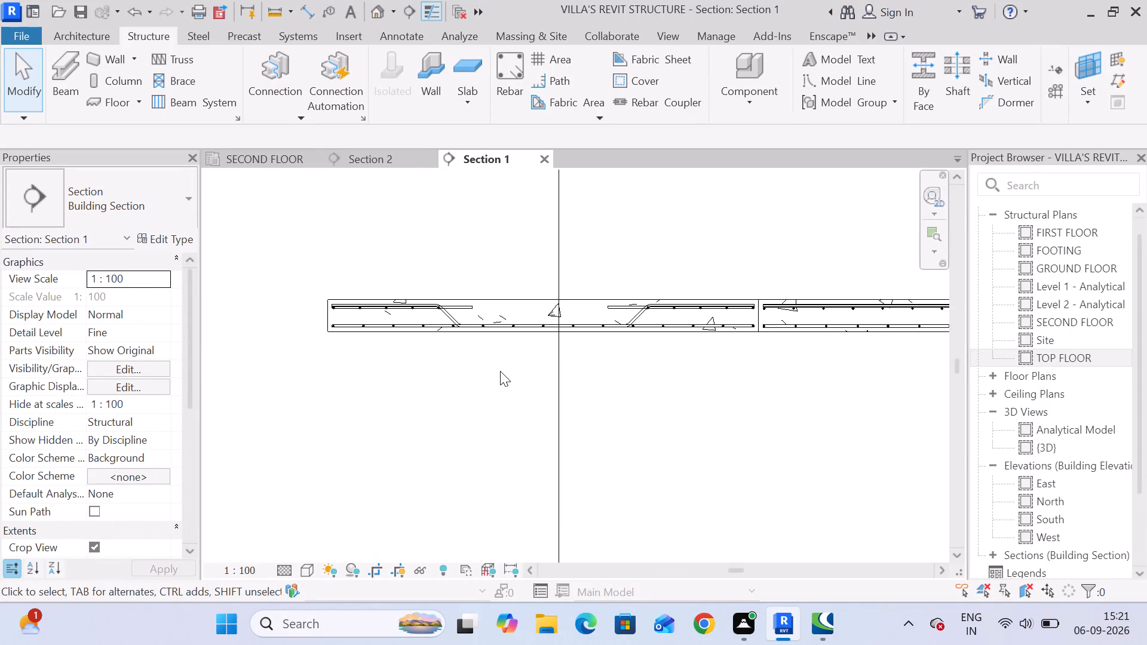
scroll(500, 371, down, 3)
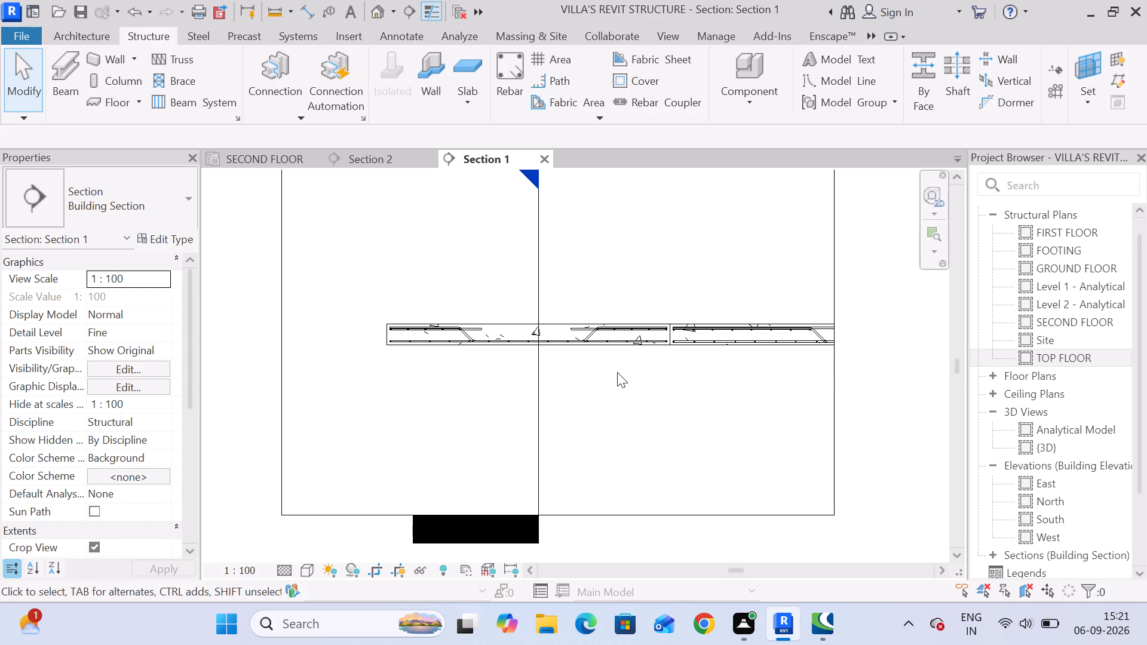
click(256, 170)
click(259, 164)
scroll(405, 274, down, 3)
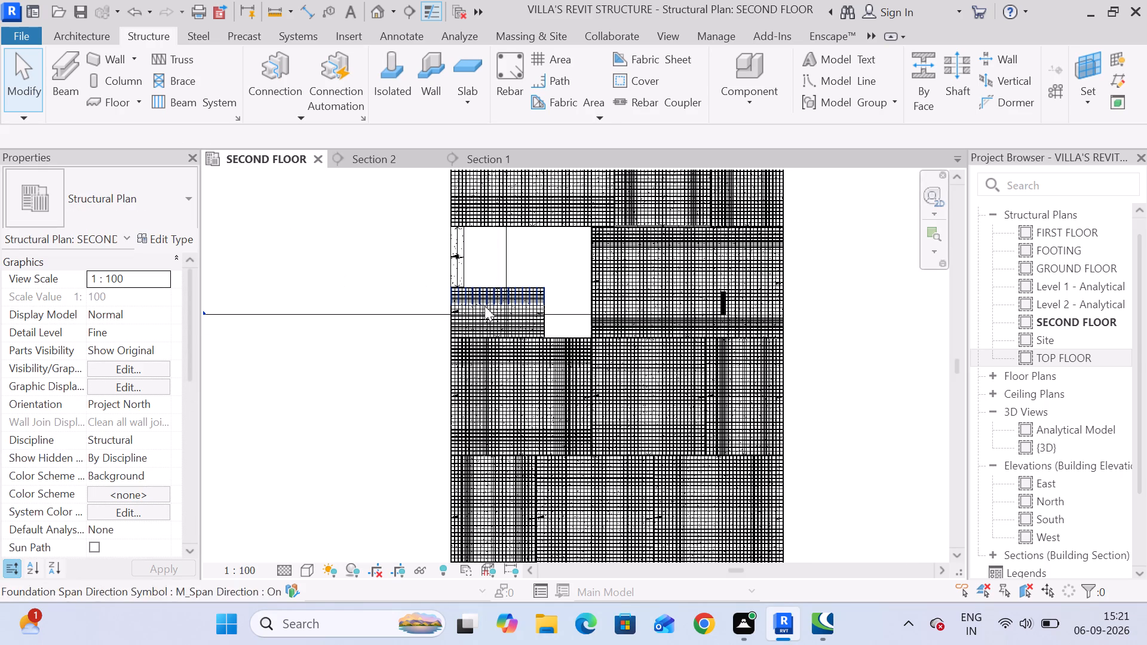
scroll(515, 311, up, 4)
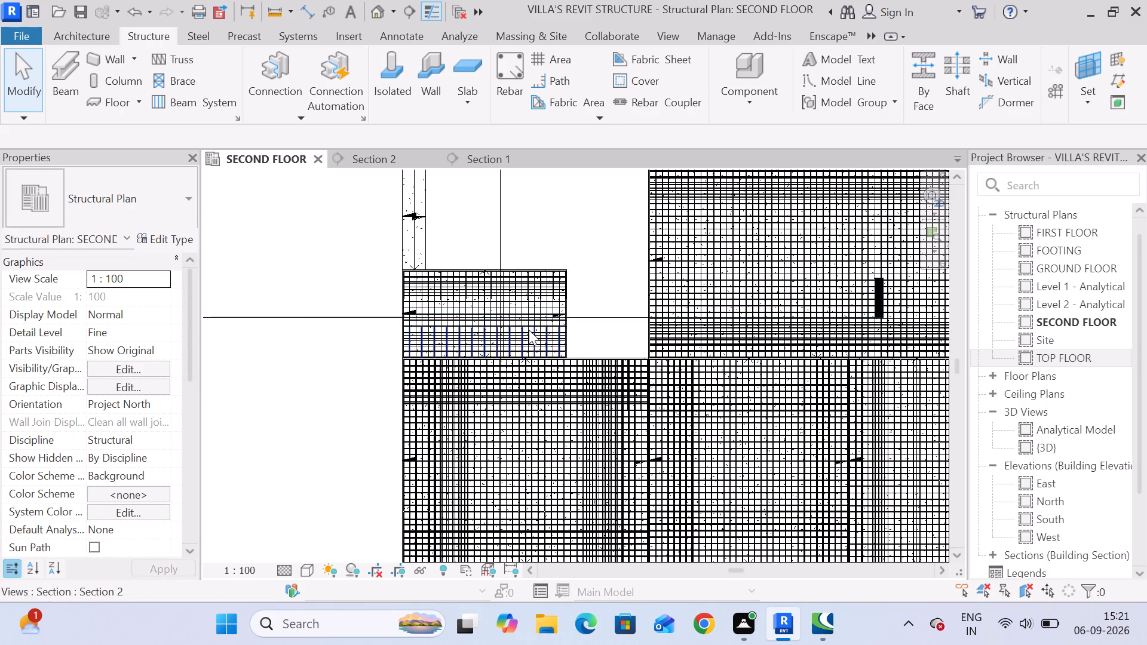
scroll(535, 342, up, 4)
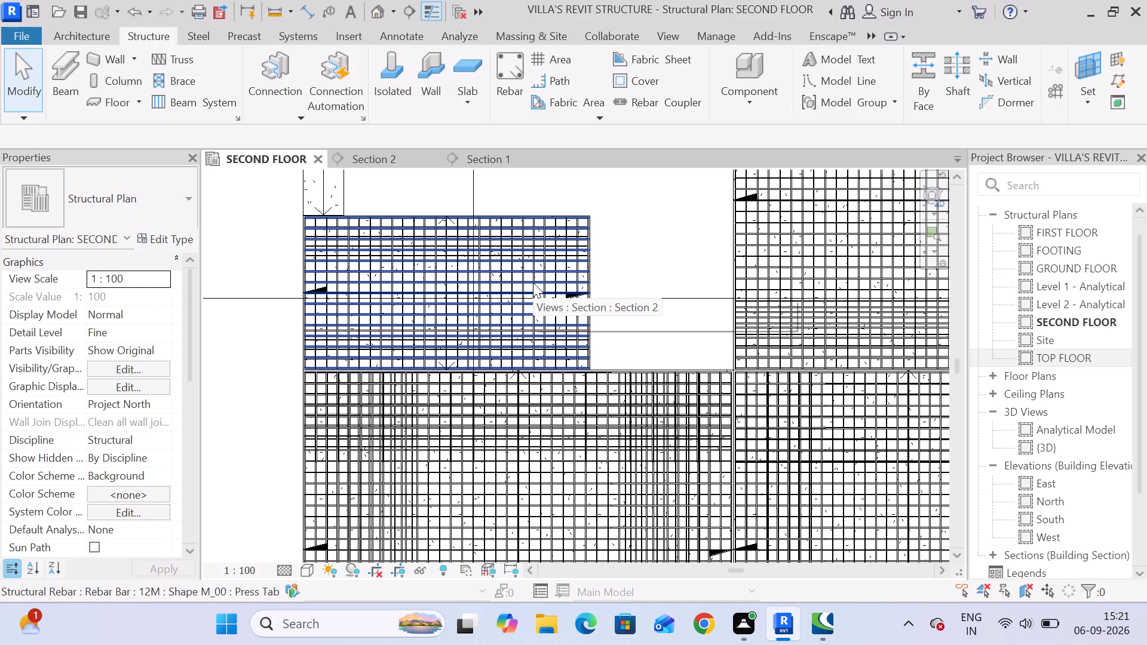
scroll(431, 302, down, 5)
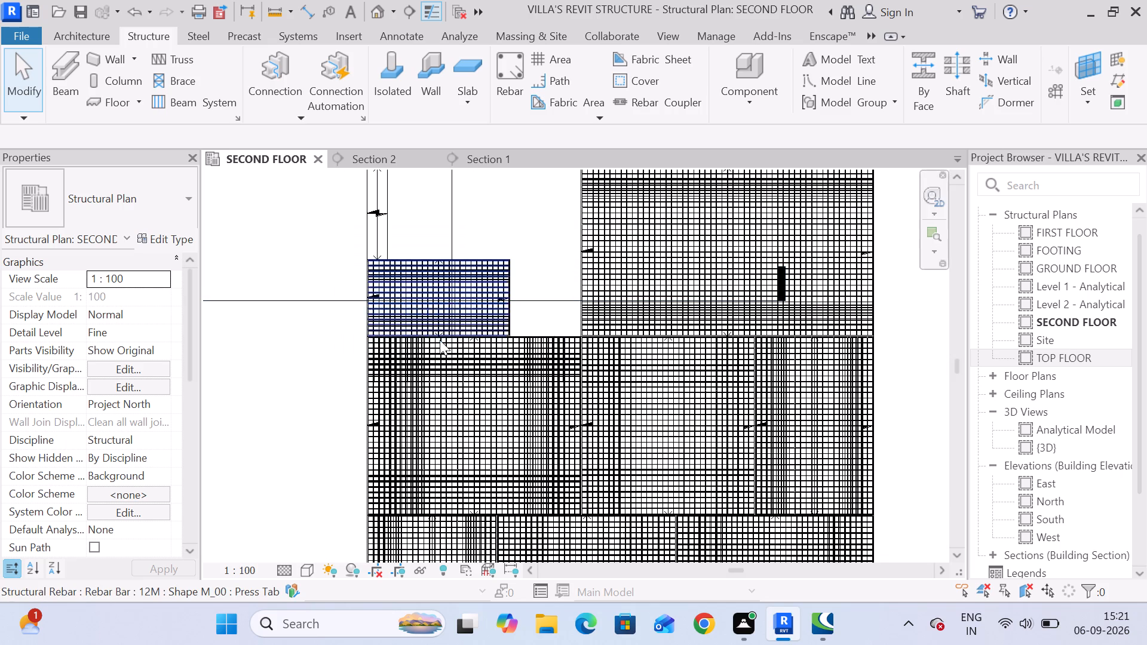
middle_drag(588, 317, 365, 381)
scroll(496, 402, down, 4)
middle_drag(502, 412, 519, 330)
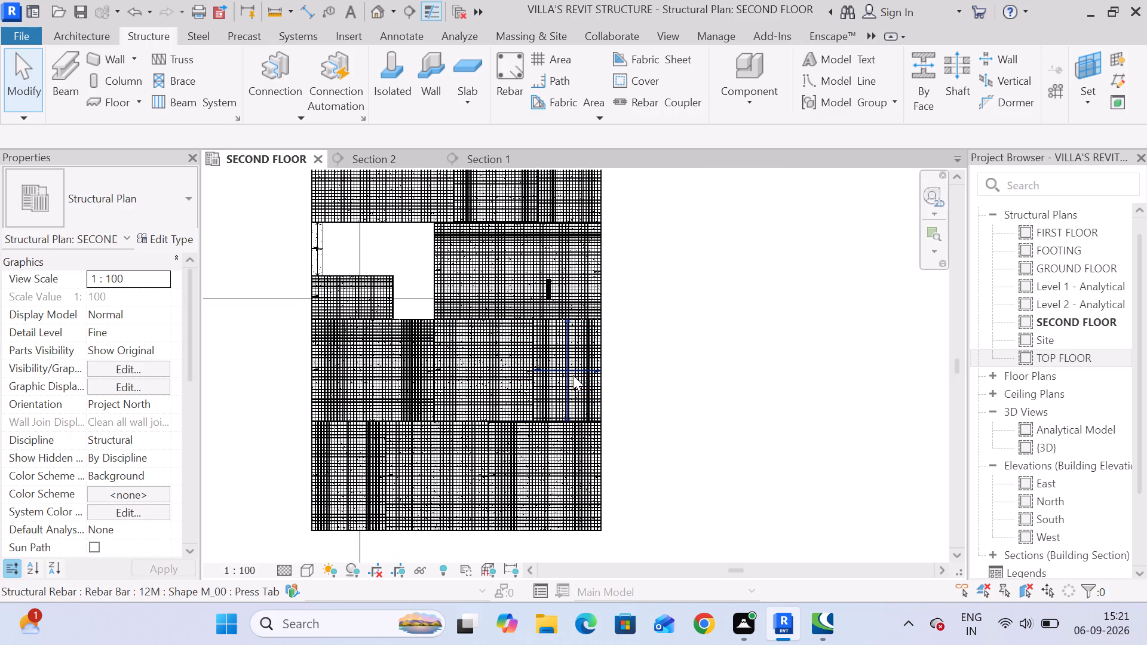
scroll(584, 377, up, 9)
scroll(640, 422, down, 3)
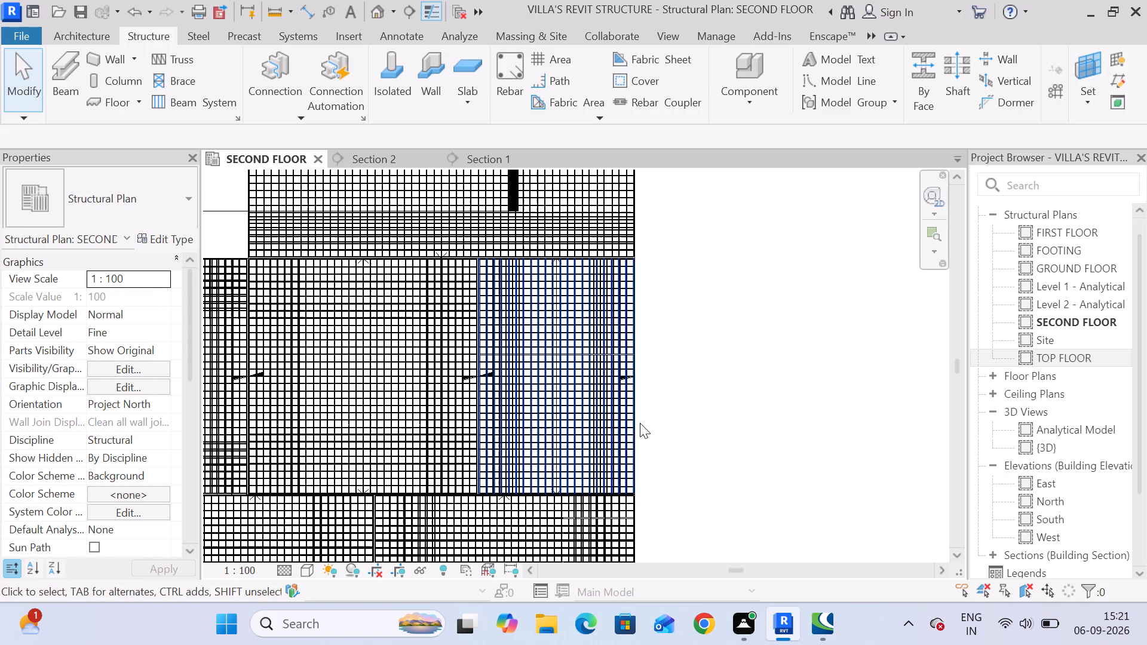
scroll(646, 423, down, 9)
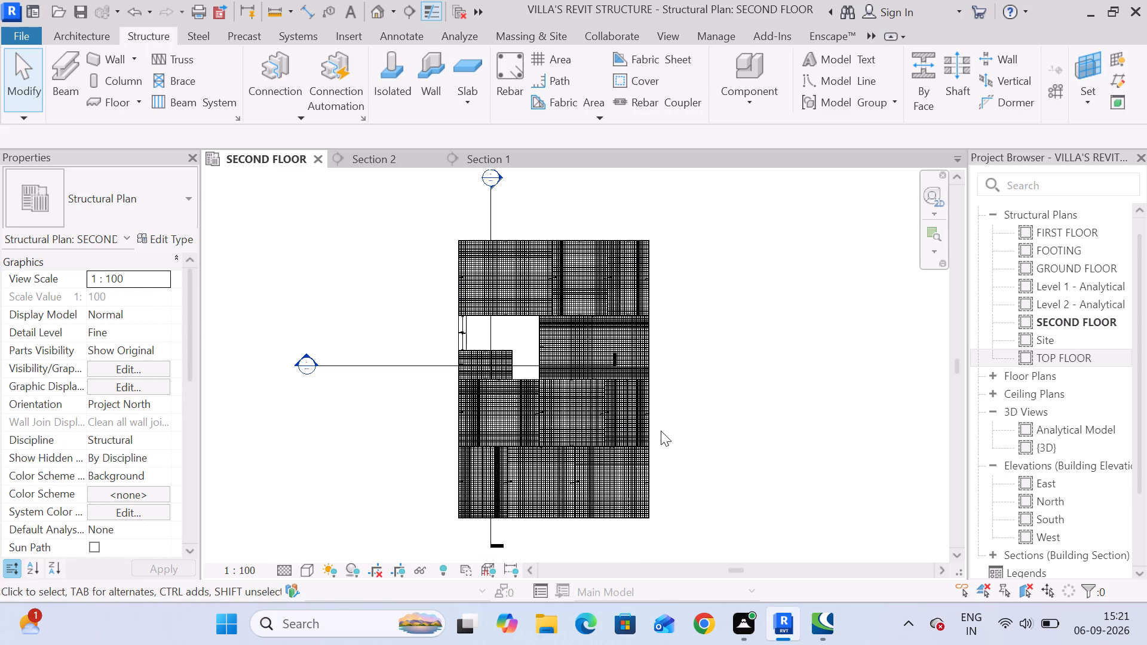
middle_drag(675, 432, 674, 386)
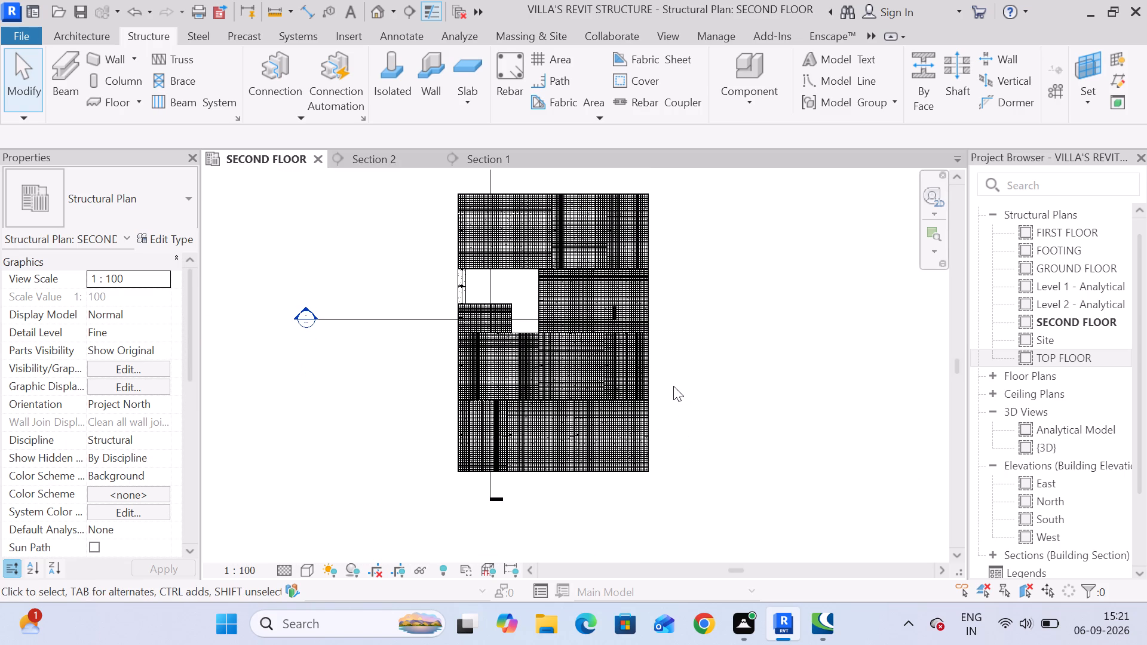
Shift the Section 2 line eastward along its axis in the SECOND FLOOR plan and stretch its crop extents across the full floor width.
click(384, 321)
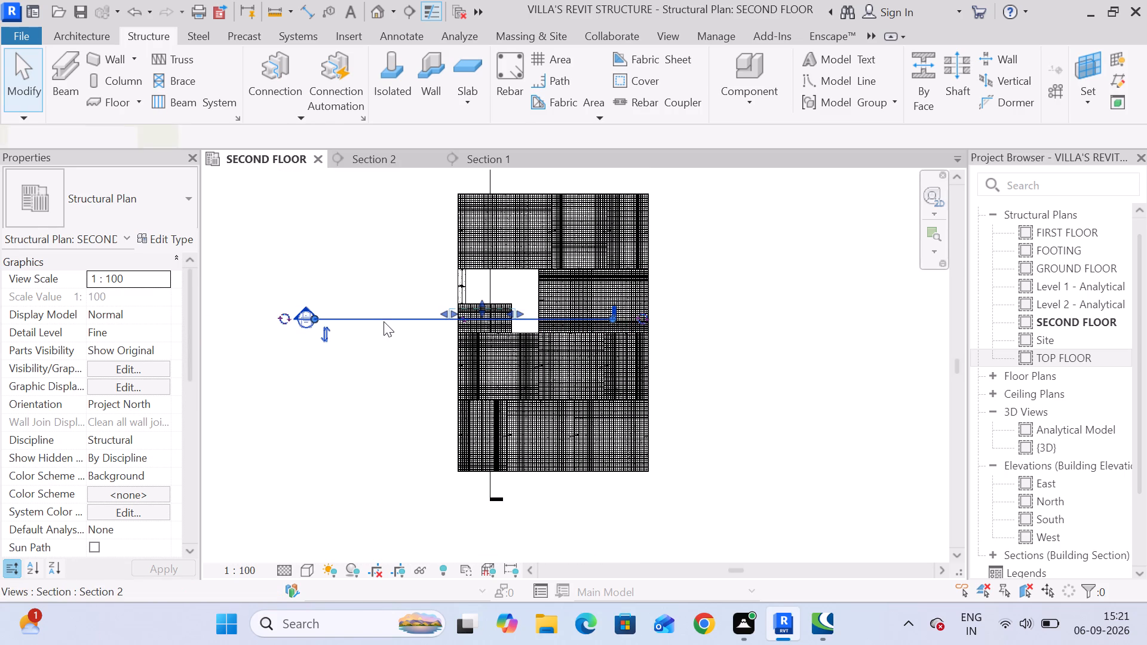
drag(395, 321, 481, 320)
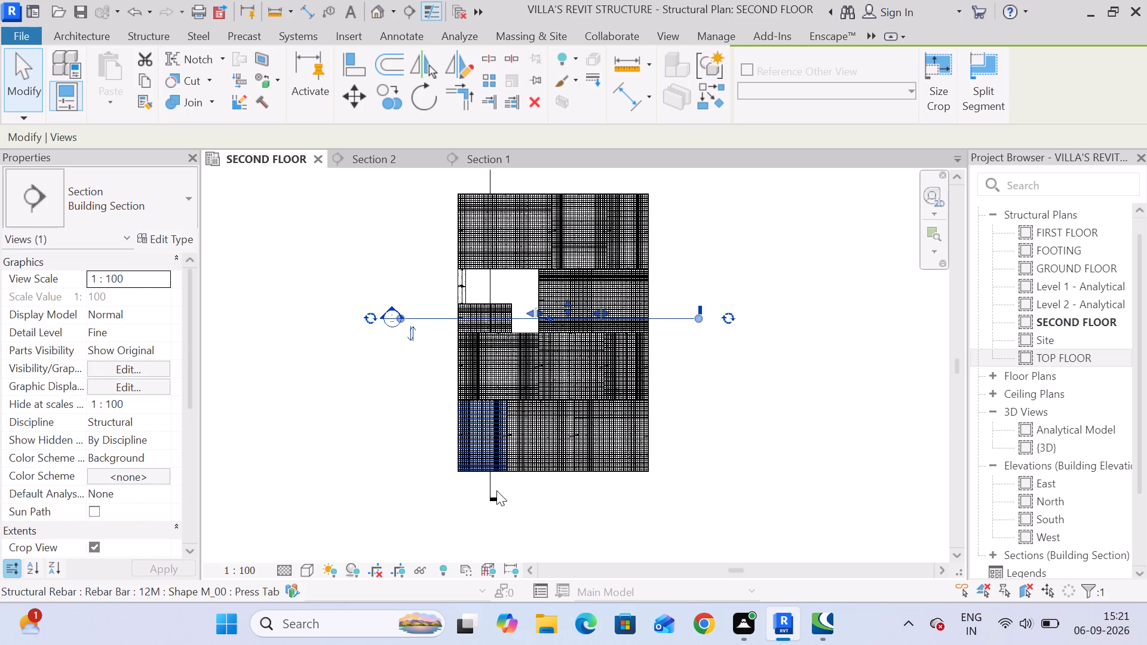
drag(523, 313, 441, 318)
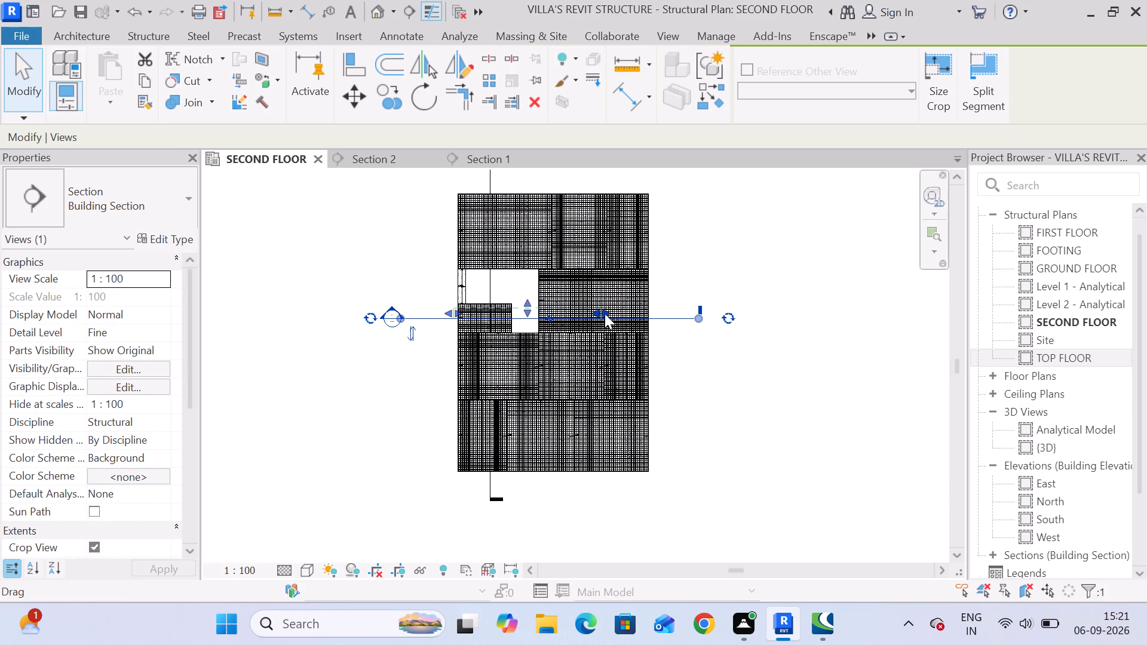
drag(603, 310, 657, 309)
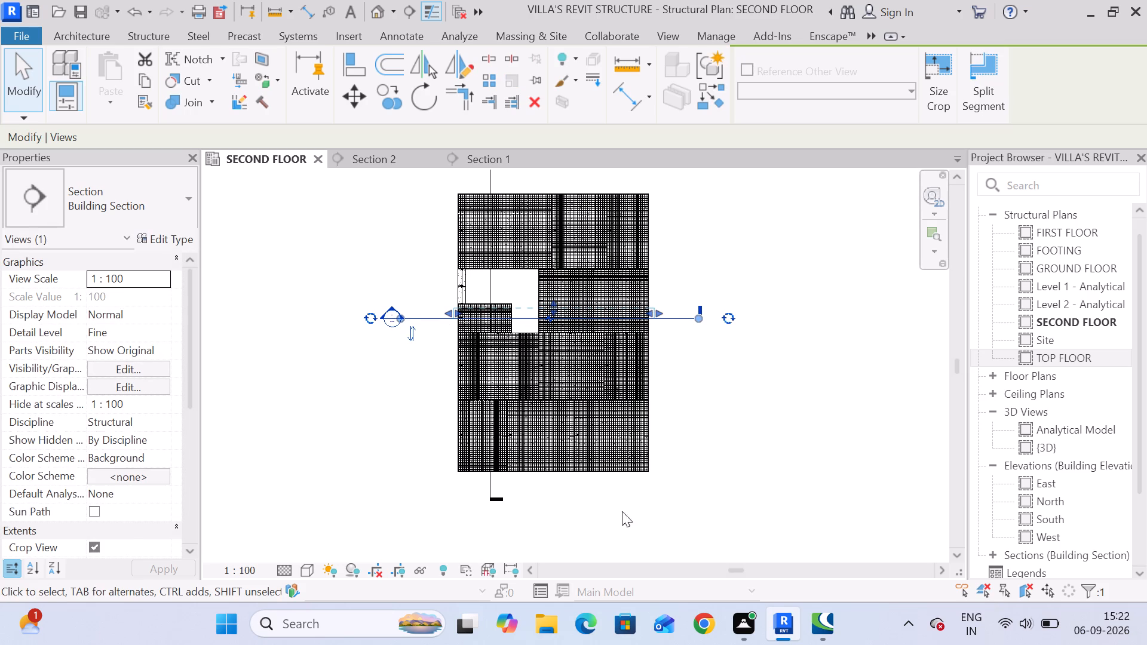
click(579, 512)
Move the Section 1 line to the slabs near the plan's east edge and stretch its crop extents over the floor's full length.
click(494, 487)
drag(489, 484, 525, 489)
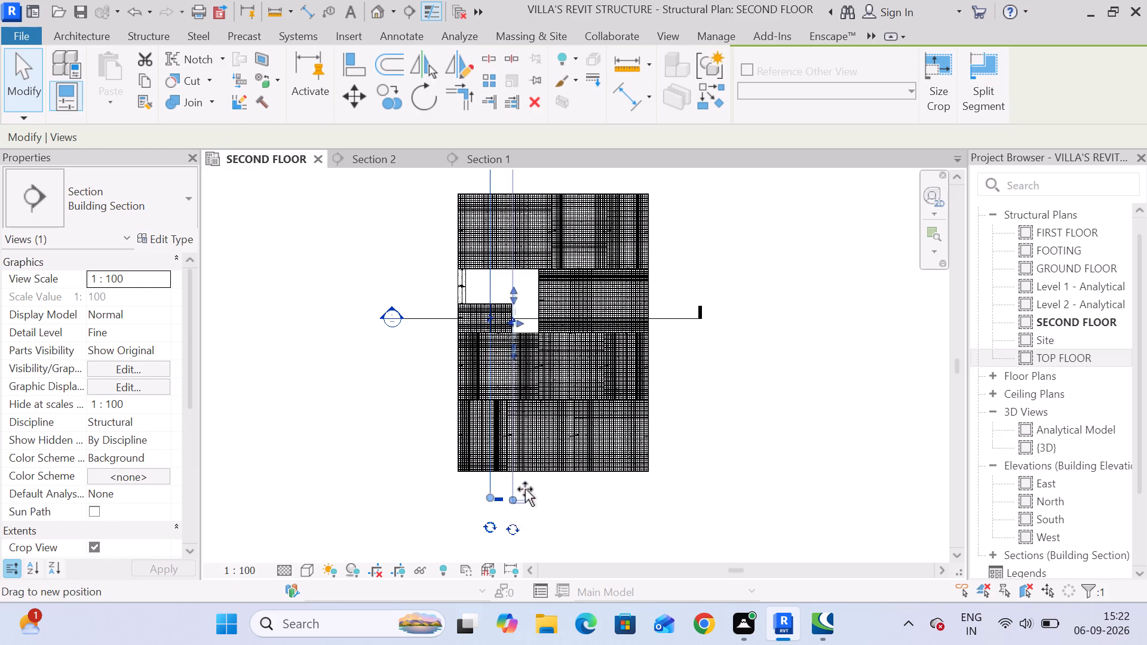
drag(525, 489, 625, 485)
scroll(654, 277, down, 4)
middle_drag(673, 287, 563, 351)
scroll(530, 367, up, 3)
drag(525, 341, 528, 239)
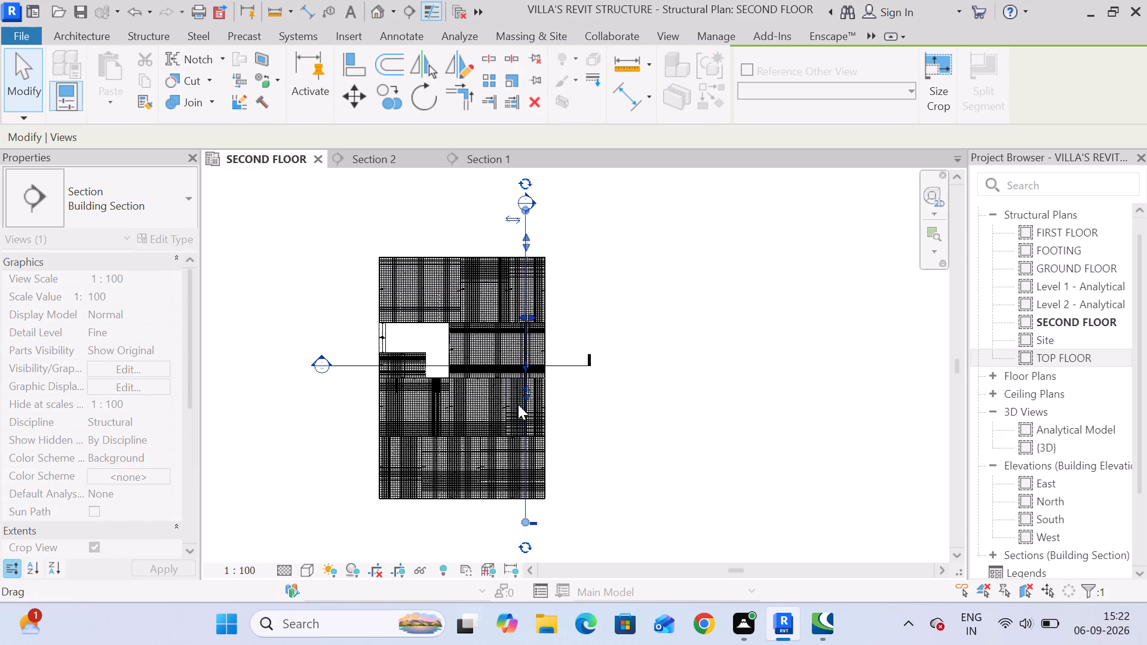
drag(520, 391, 538, 503)
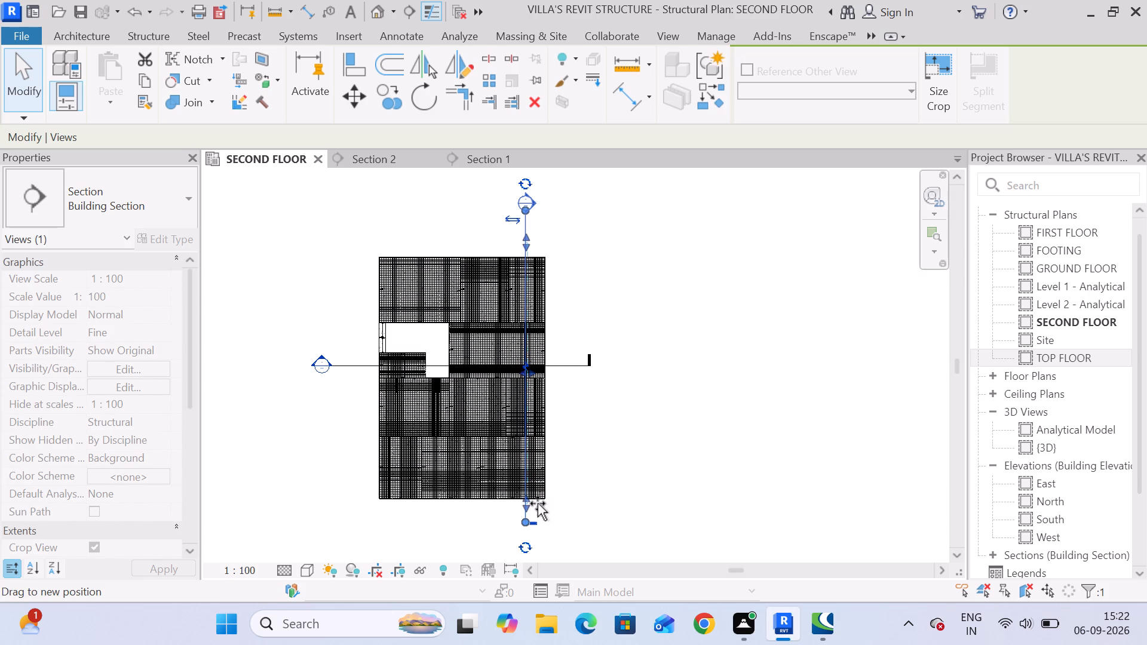
drag(538, 503, 538, 505)
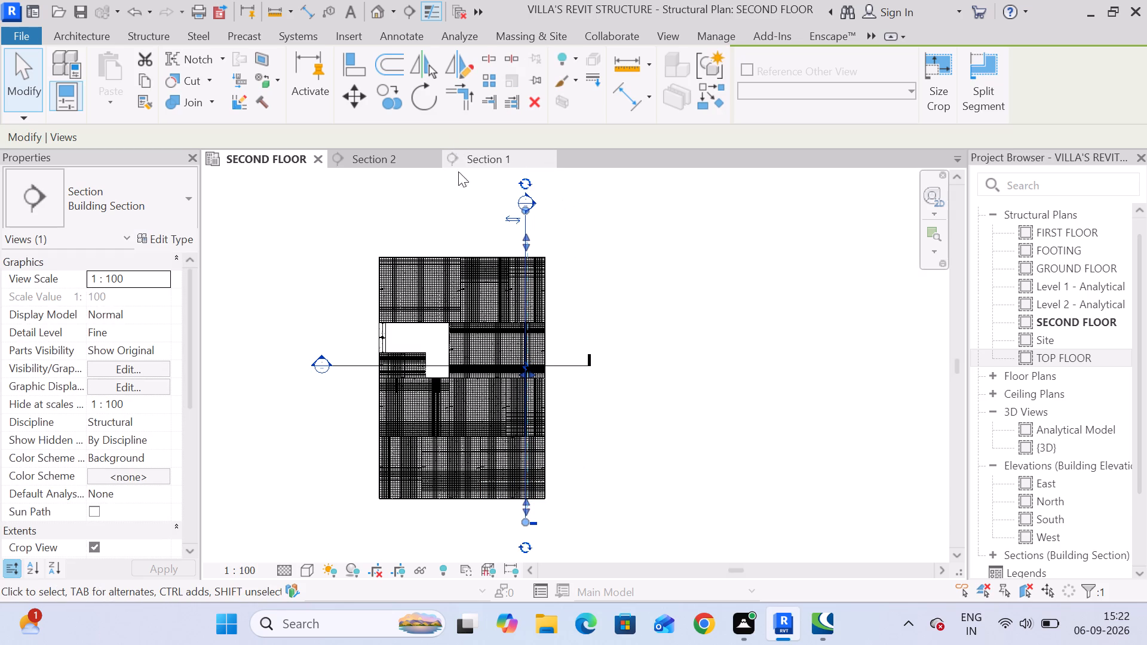
Open Section 1 and examine the slab reinforcement along the new cut, ending at the slab crossed by the Section 2 line.
click(479, 167)
scroll(538, 368, down, 12)
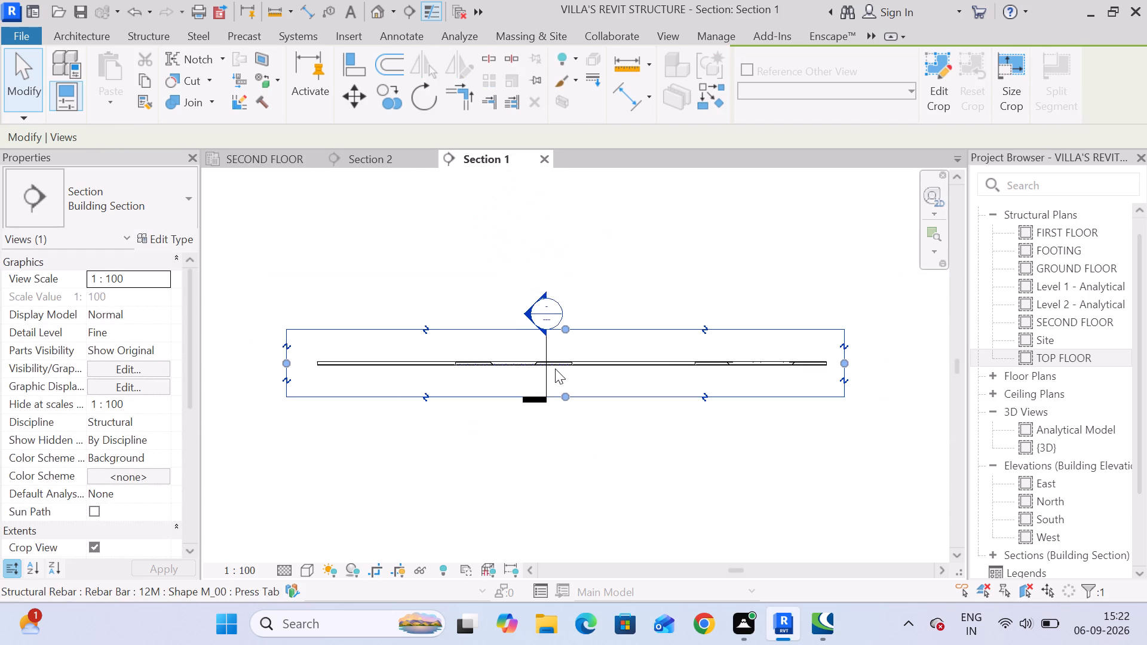
scroll(741, 351, up, 5)
scroll(809, 375, up, 4)
scroll(377, 382, down, 1)
middle_drag(373, 384, 738, 354)
middle_drag(416, 398, 680, 370)
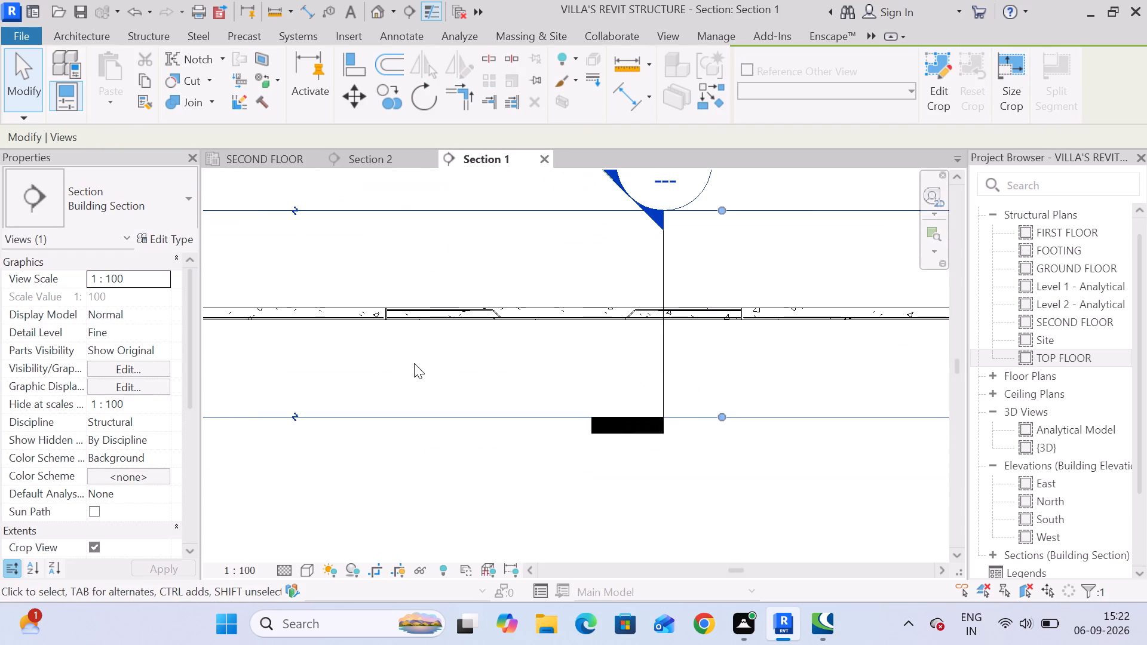
middle_drag(395, 364, 691, 355)
scroll(735, 299, up, 4)
middle_drag(801, 308, 438, 290)
scroll(438, 293, down, 8)
middle_drag(277, 299, 569, 300)
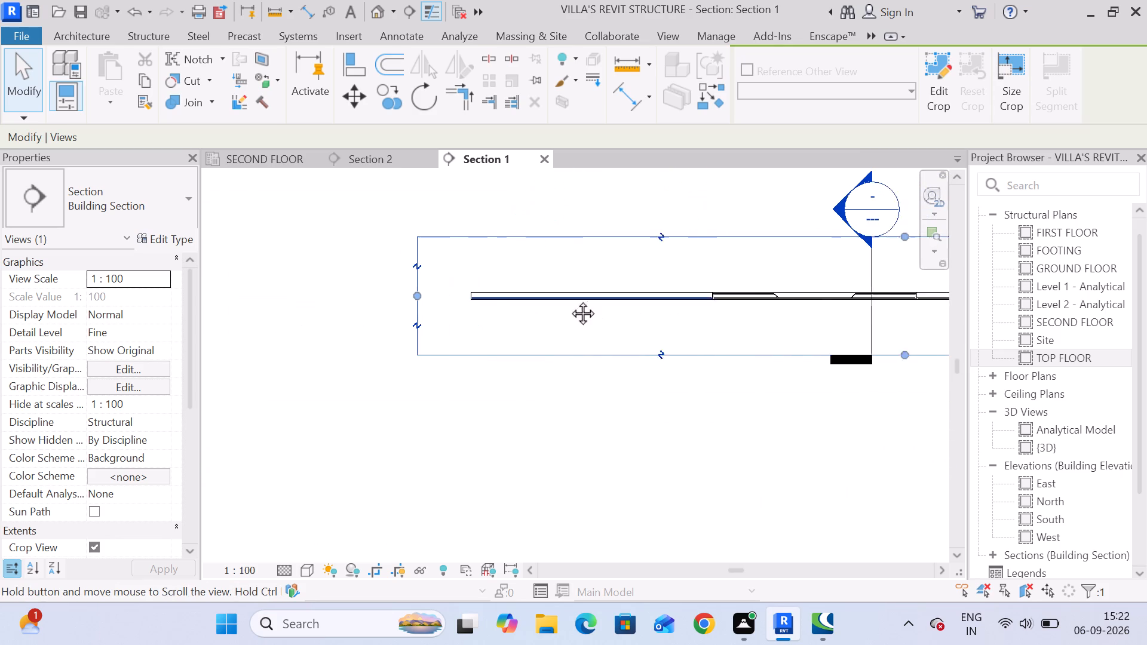
middle_drag(569, 300, 434, 300)
scroll(636, 317, up, 5)
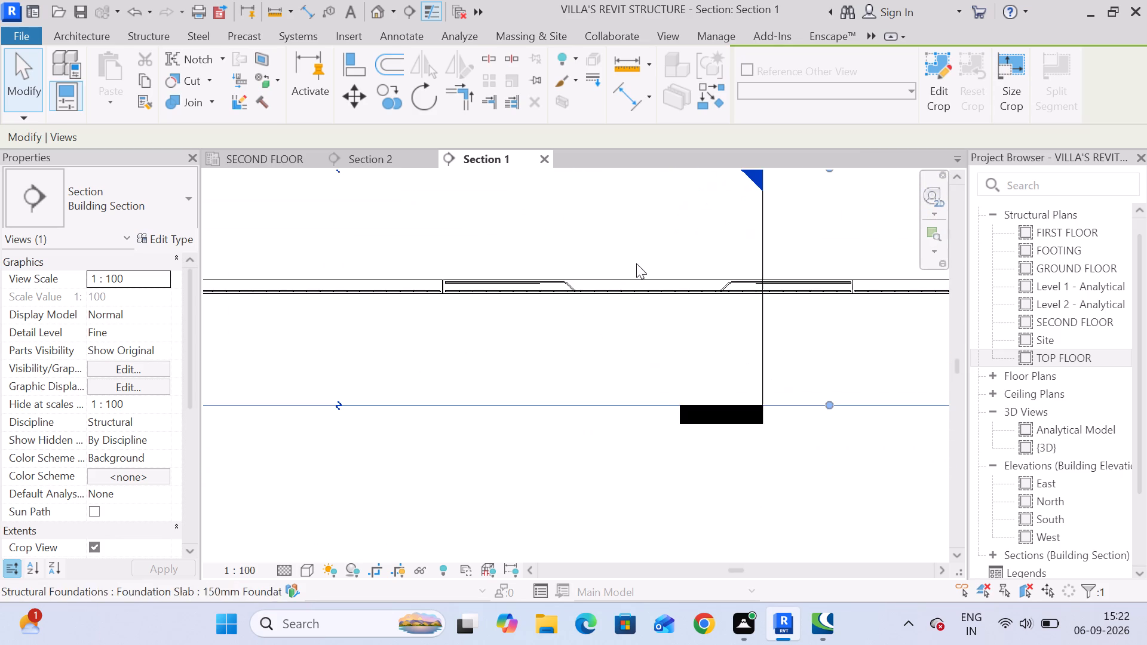
scroll(631, 314, up, 3)
middle_drag(640, 314, 578, 314)
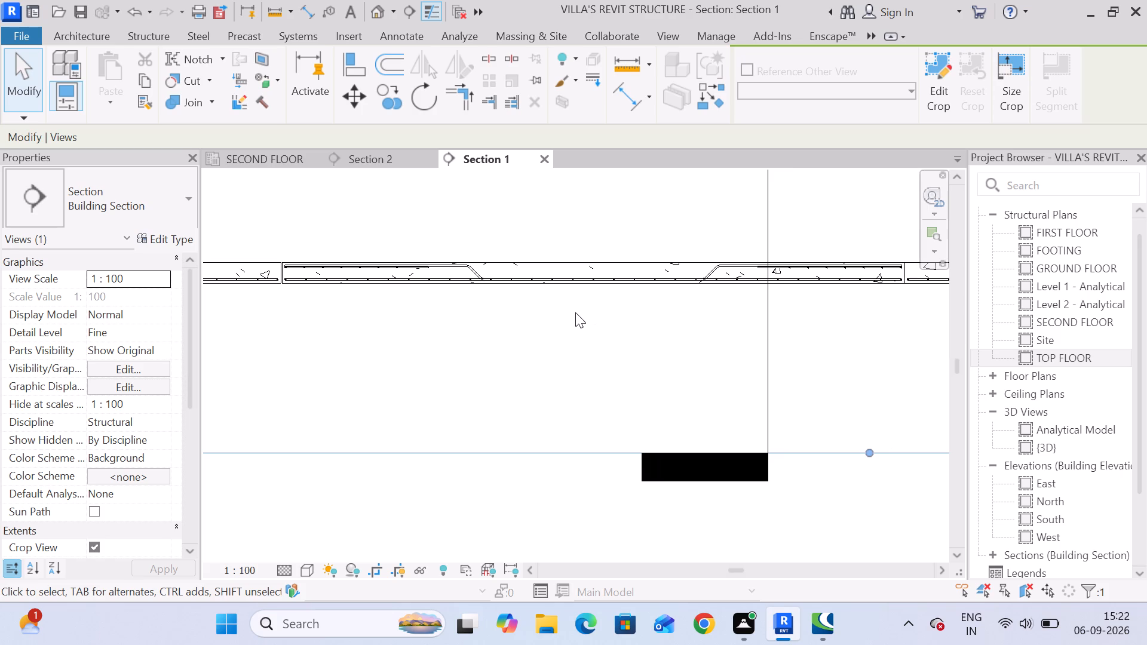
scroll(431, 268, up, 3)
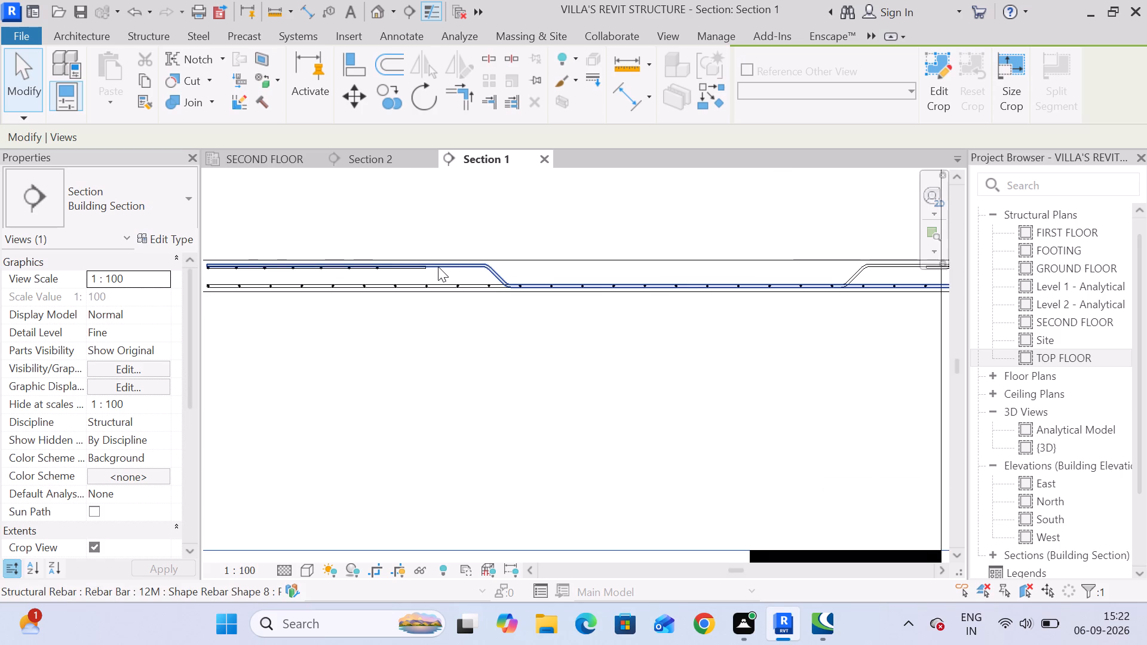
Shorten the left 12M bent-up bar's top leg B to about 900 mm in the slab crossed by Section 2, and set sloped segment C to 140 mm.
click(438, 266)
scroll(446, 266, down, 3)
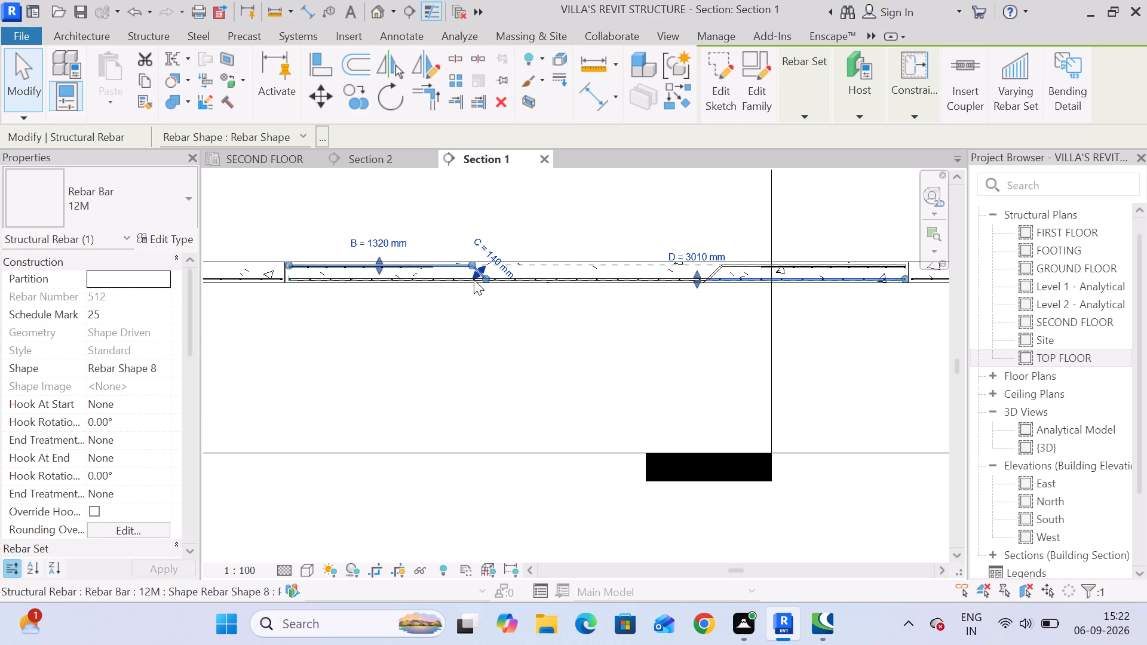
drag(476, 268, 446, 269)
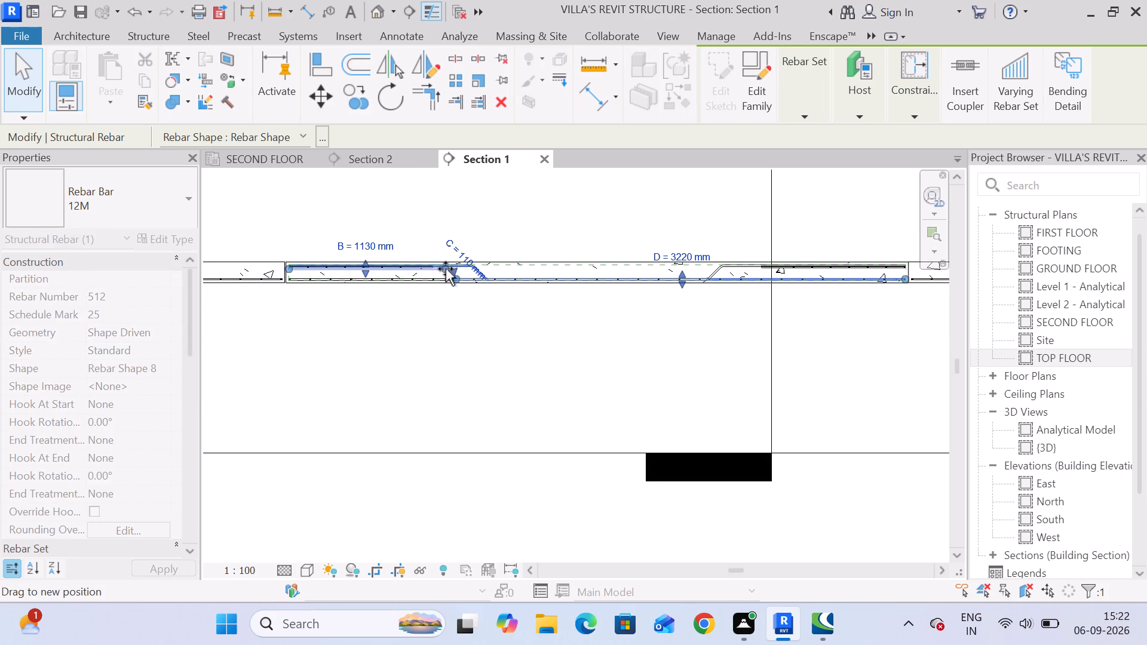
drag(446, 269, 421, 268)
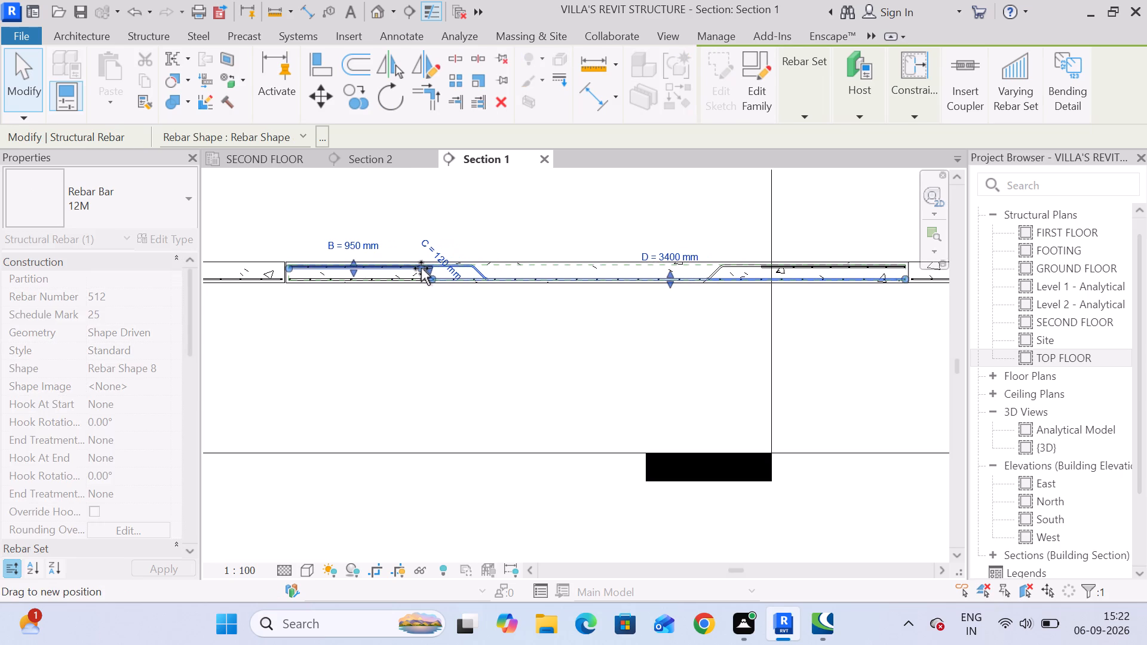
drag(421, 268, 415, 268)
scroll(440, 275, up, 6)
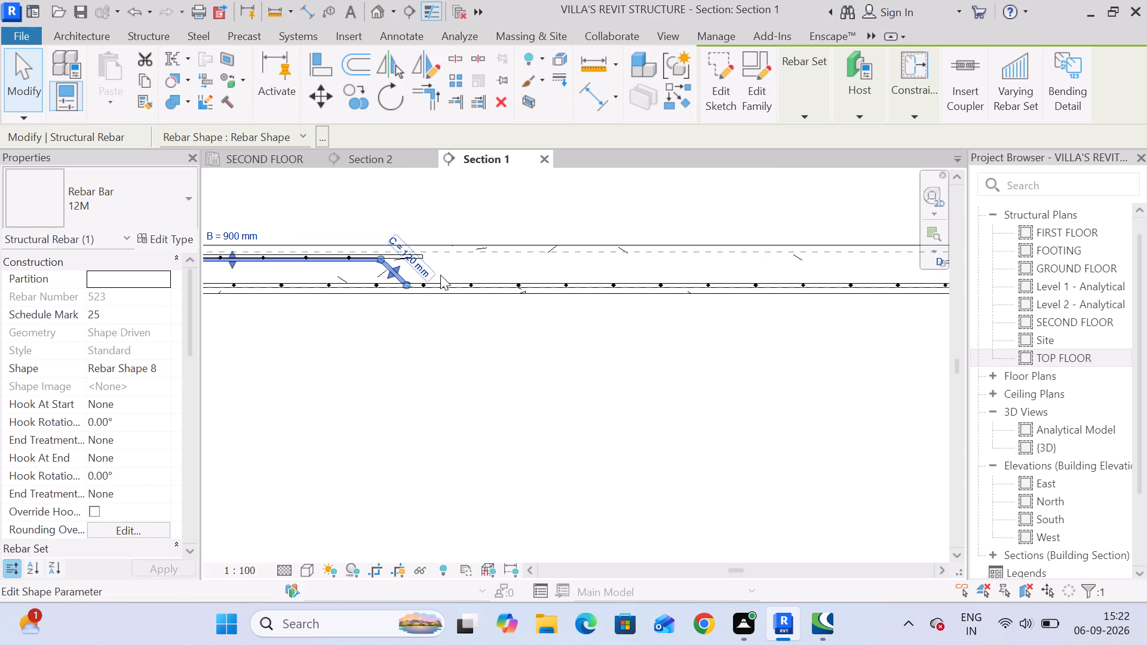
click(419, 265)
text(14)
key(0)
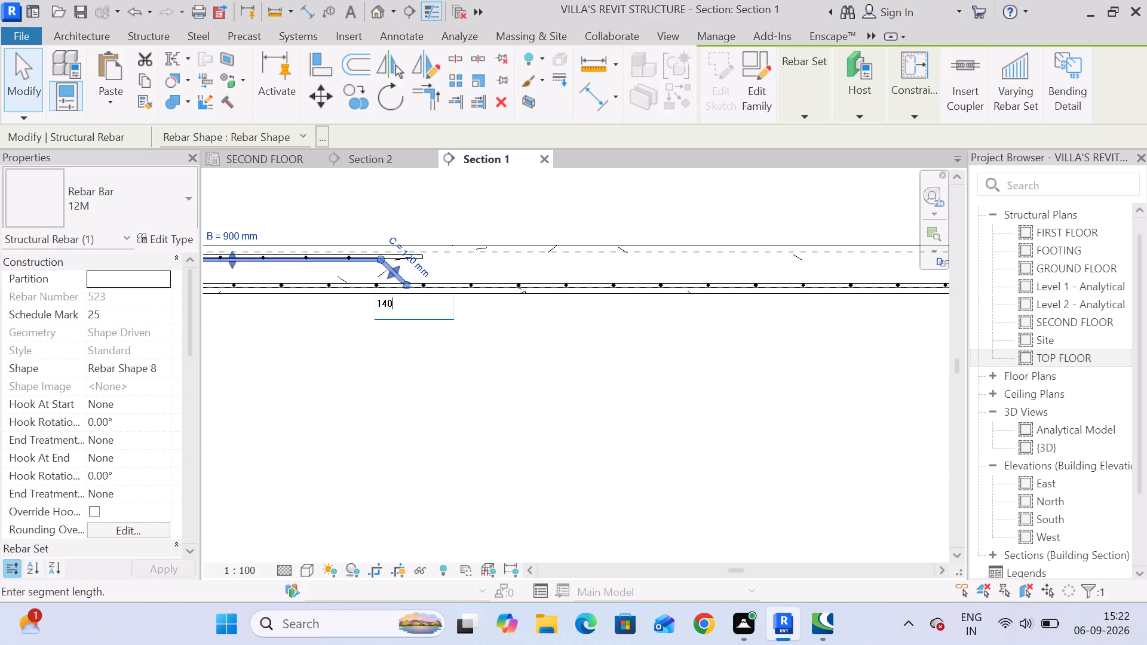
key(Return)
scroll(422, 337, down, 5)
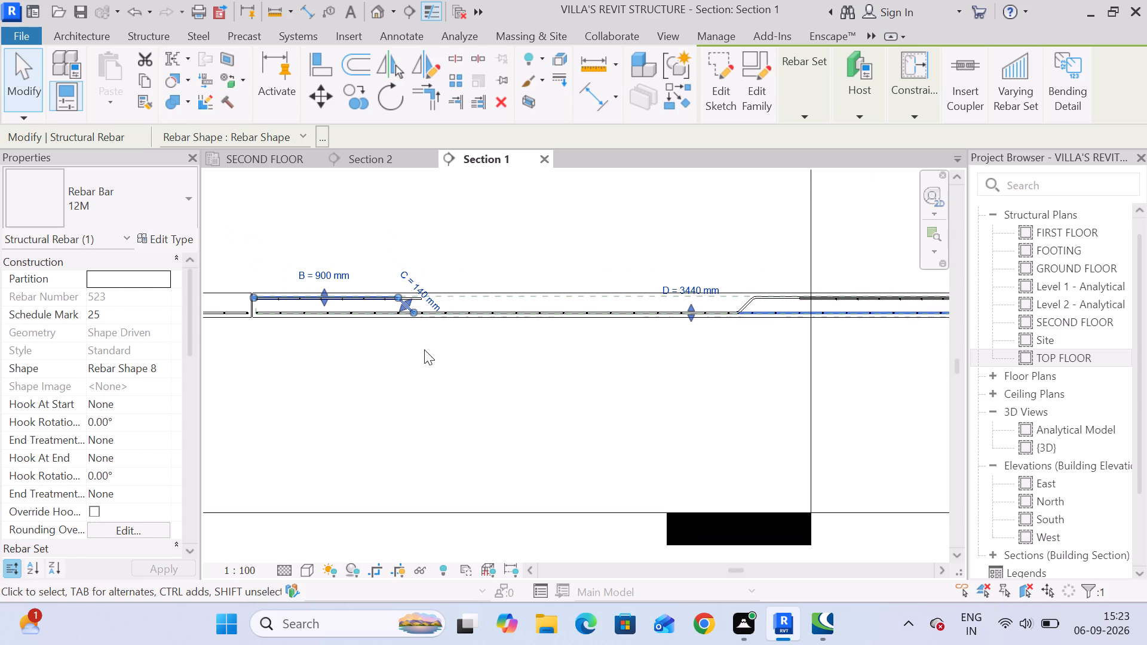
click(777, 351)
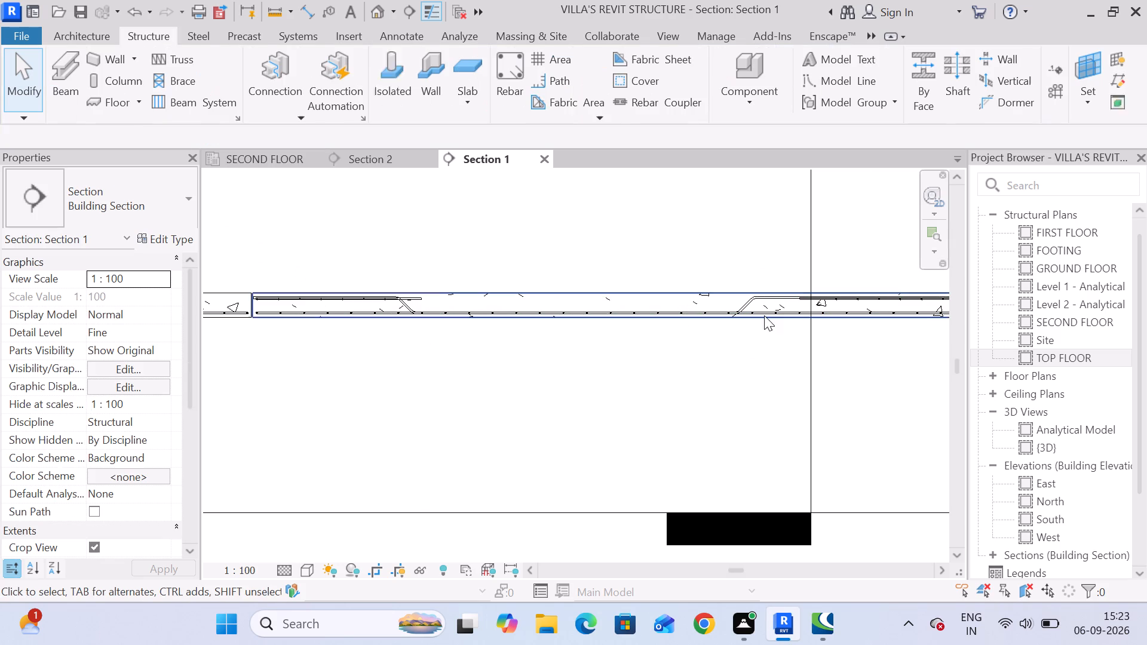
Shorten the right 12M bent-up bar's top leg B to about 900 mm and set its sloped segment C to 140 mm.
click(752, 305)
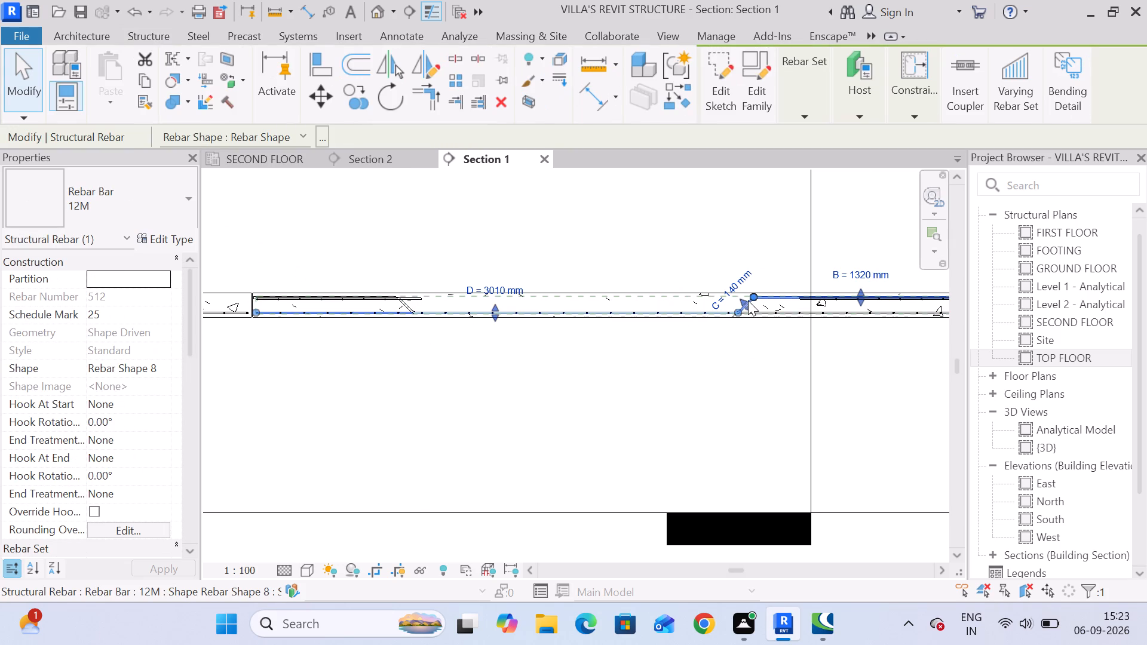
scroll(815, 357, down, 3)
middle_drag(815, 363, 648, 354)
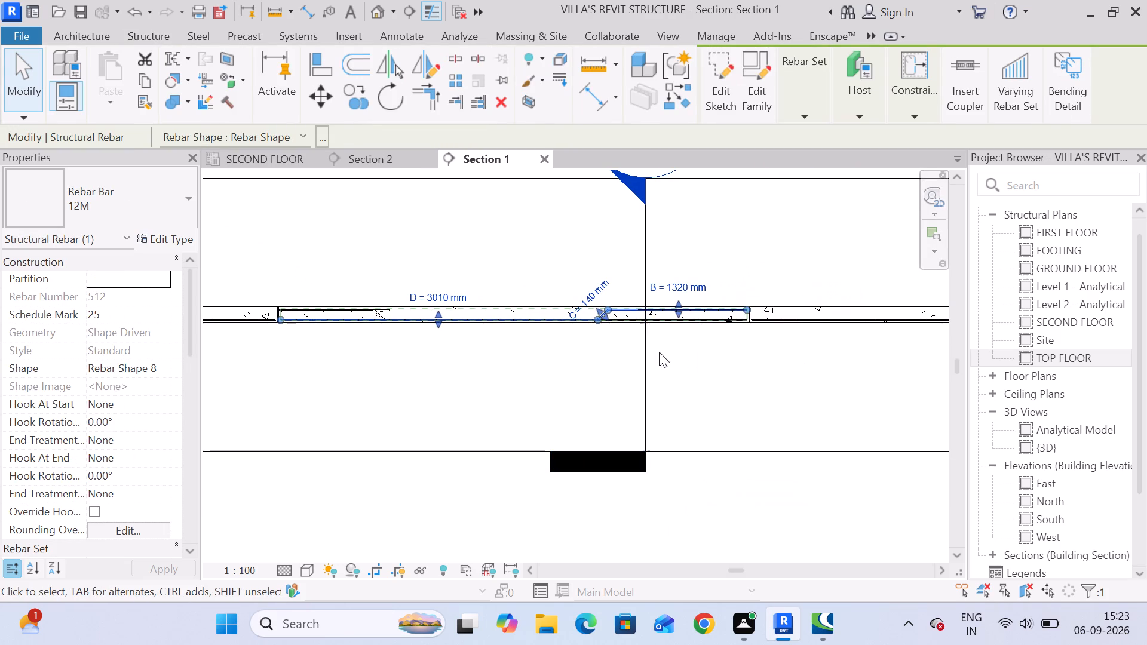
middle_drag(764, 350, 703, 358)
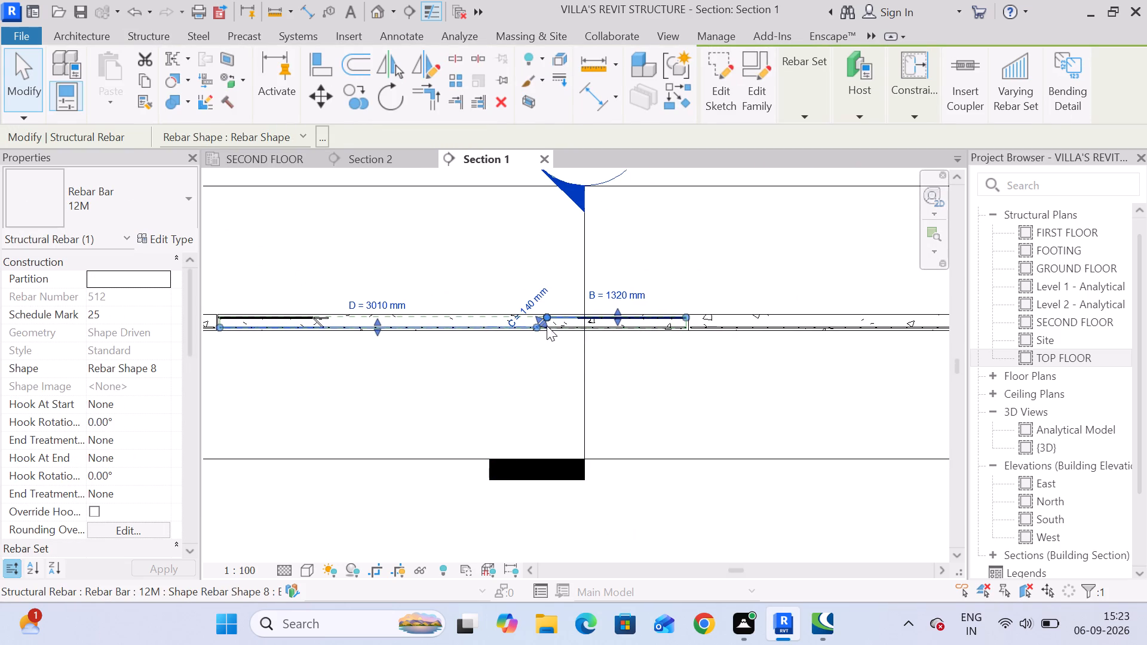
drag(542, 322, 578, 318)
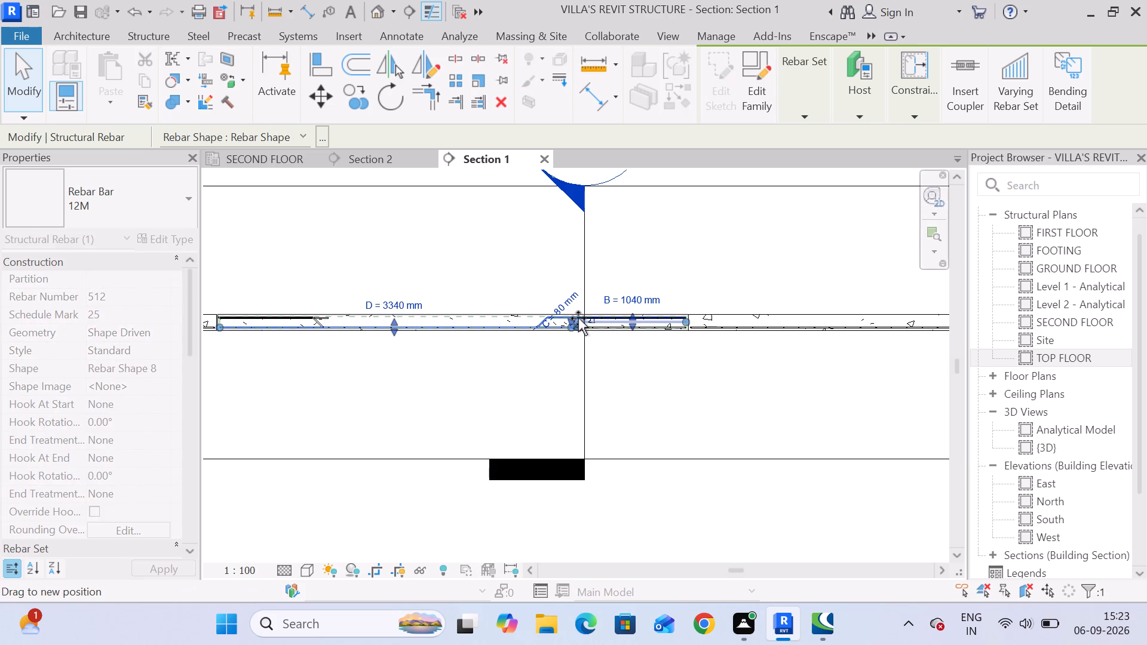
drag(578, 318, 593, 318)
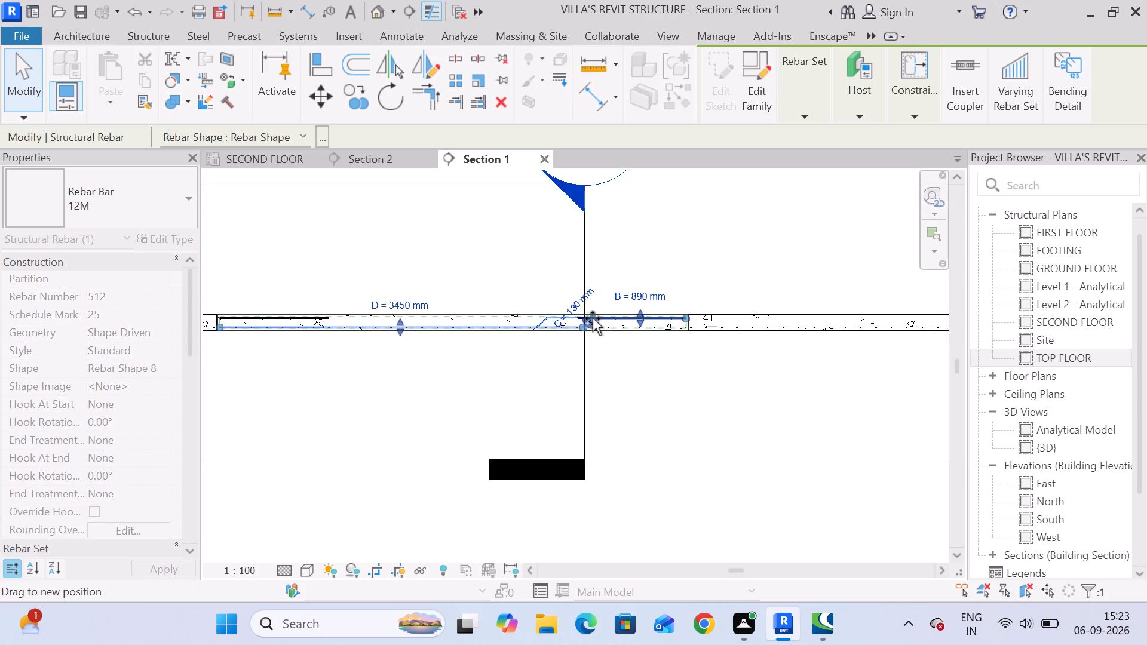
drag(593, 318, 591, 318)
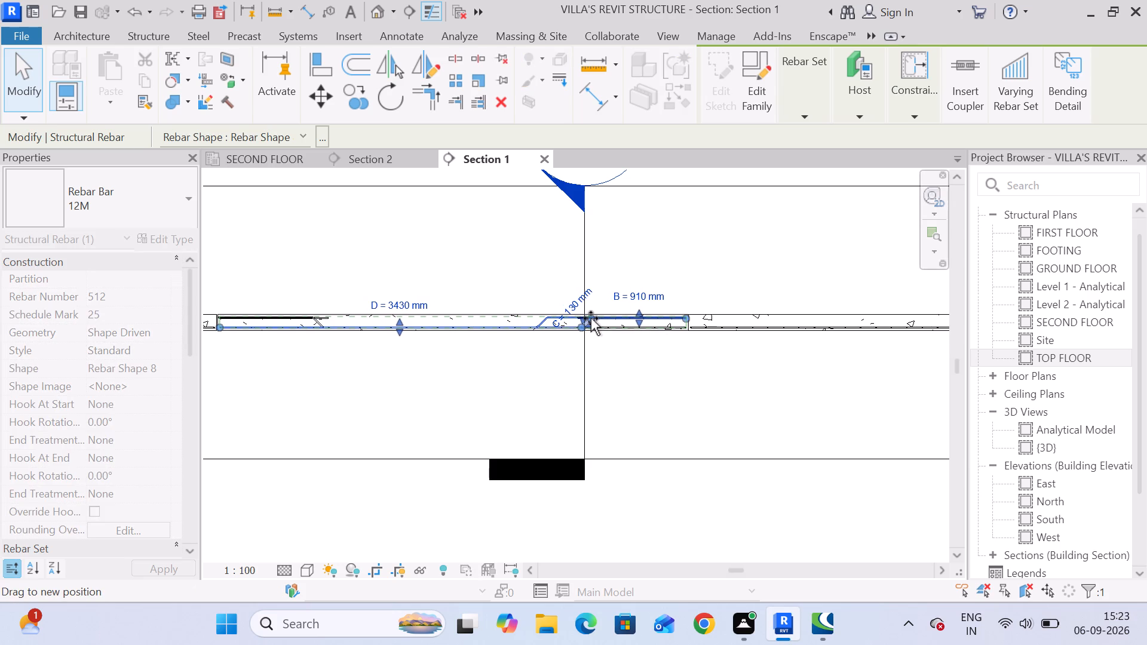
drag(591, 318, 591, 318)
scroll(603, 338, up, 5)
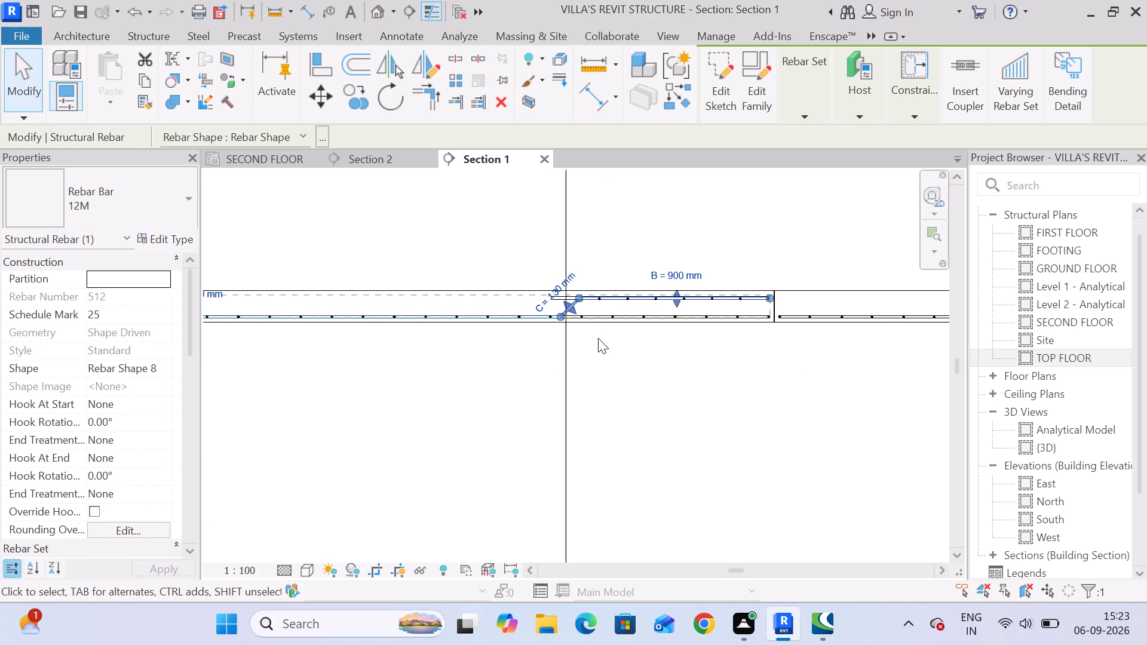
click(561, 287)
text(140)
key(Return)
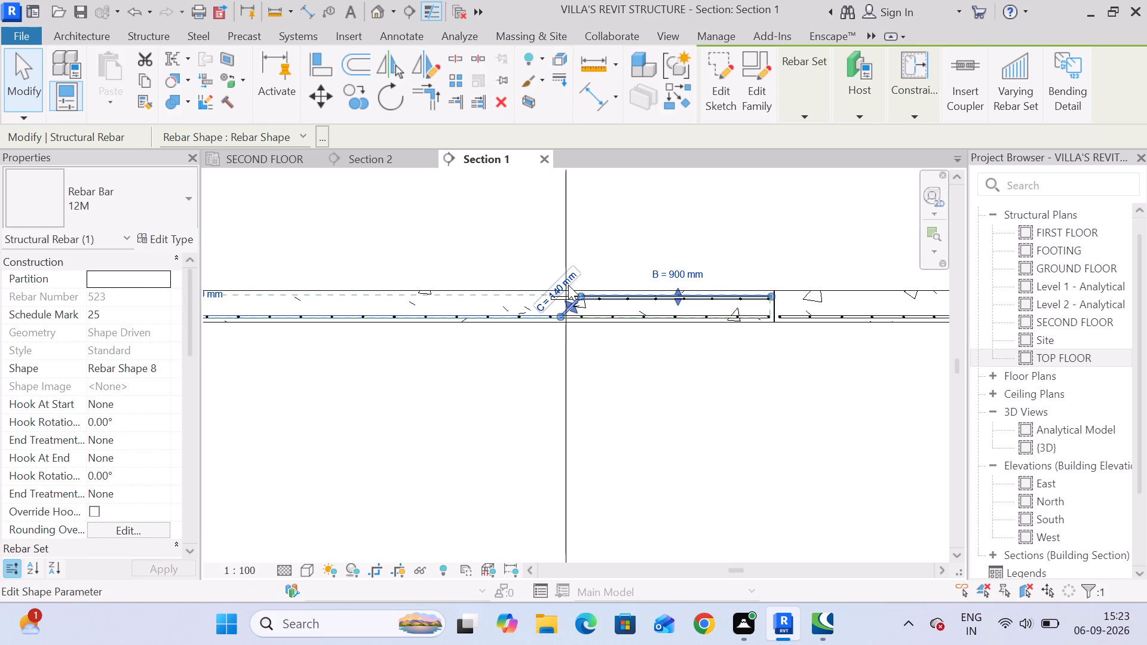
click(478, 358)
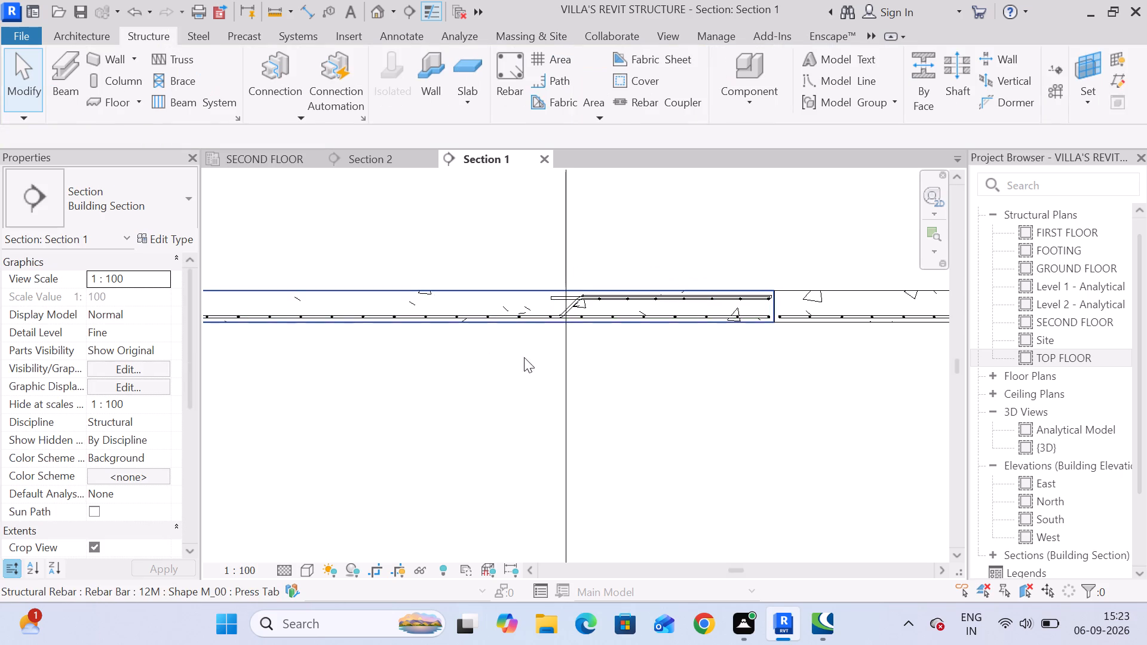
Extend the straight 12M top bars at both slab ends farther past the bends toward midspan, the right one to about 1080 mm.
click(559, 300)
drag(553, 299, 551, 299)
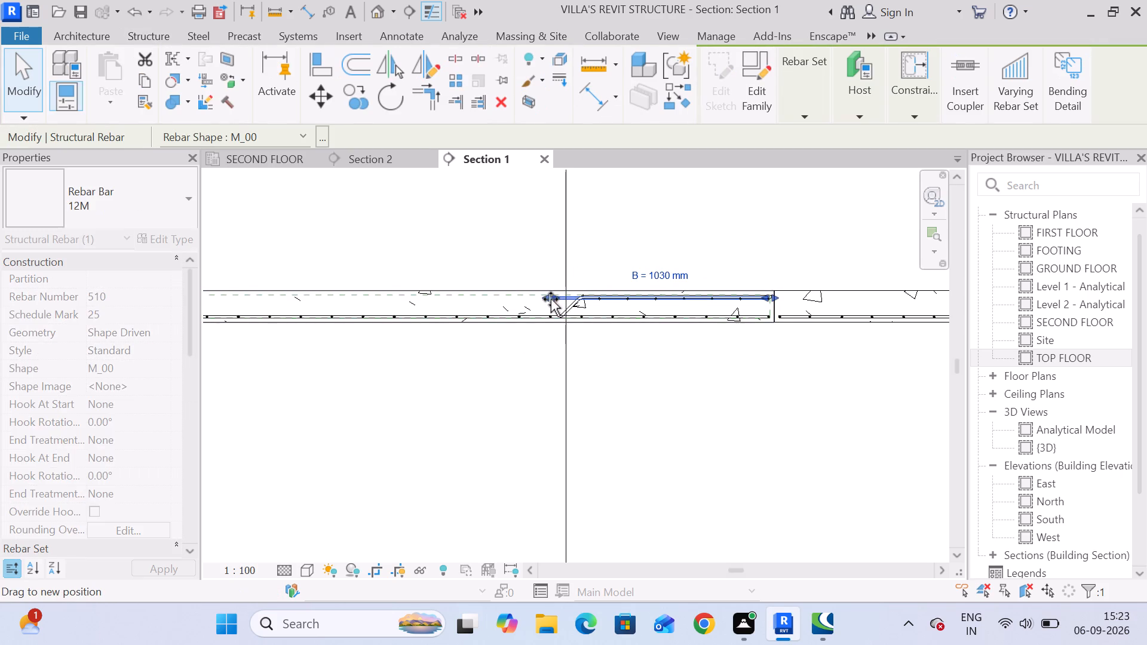
drag(551, 299, 540, 298)
middle_drag(483, 382, 667, 384)
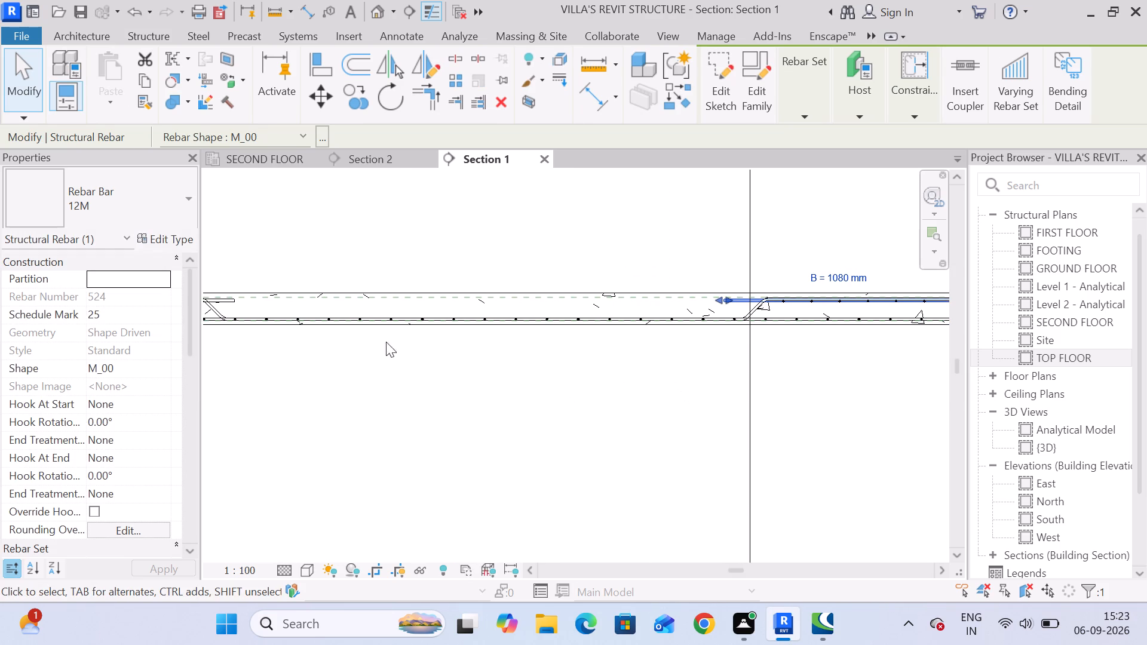
middle_drag(279, 354, 490, 357)
click(431, 302)
drag(438, 302, 449, 302)
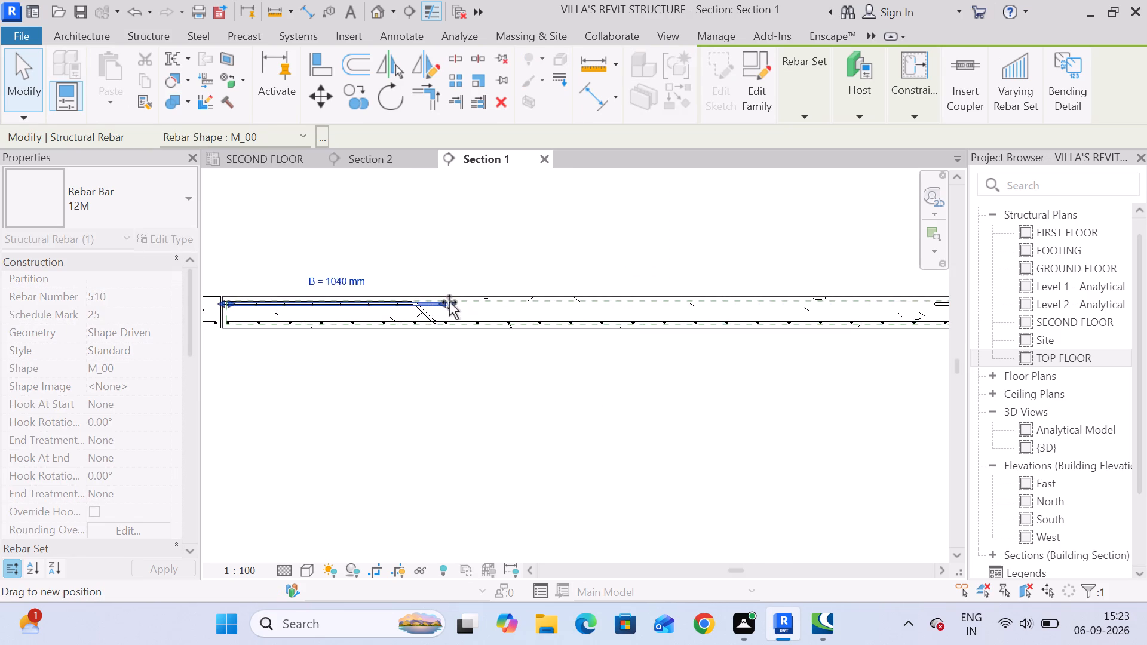
drag(449, 302, 456, 301)
click(453, 385)
Stretch the left top distribution bar set so its last bar reaches the bend of the left bent-up bar.
scroll(416, 311, up, 5)
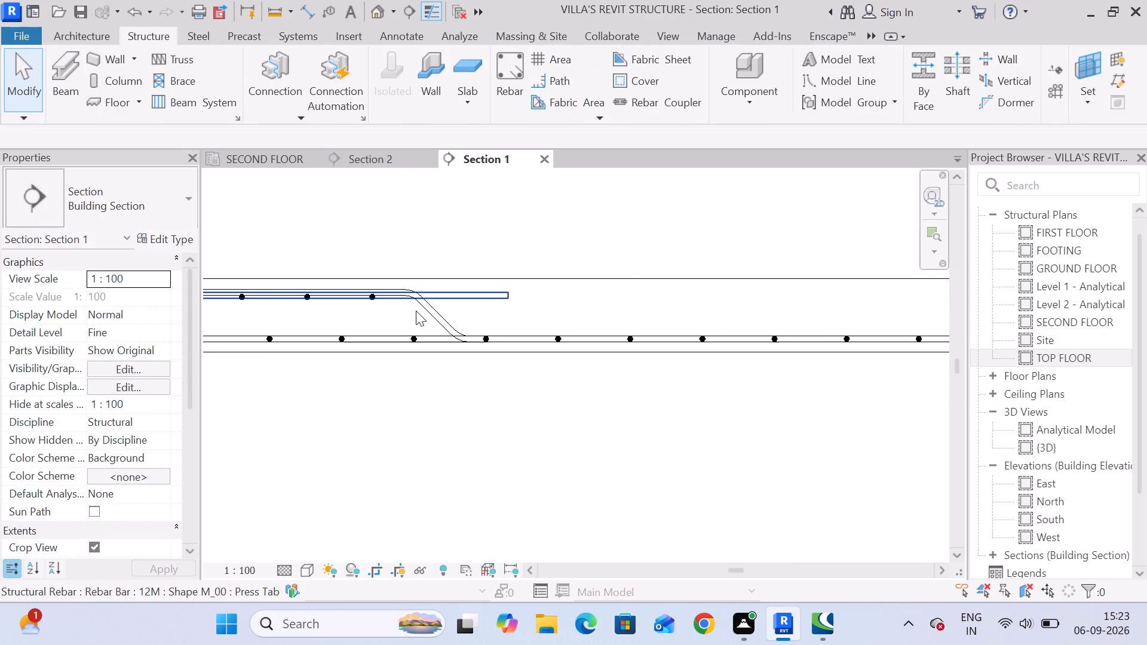
scroll(416, 311, up, 2)
scroll(361, 297, up, 12)
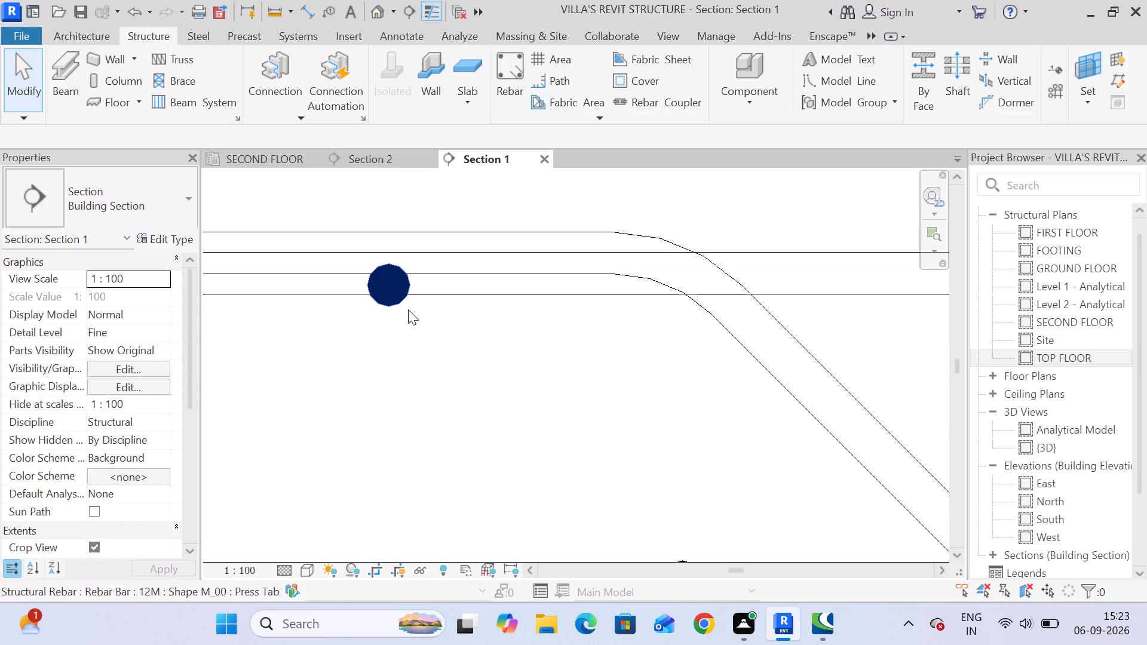
click(392, 303)
scroll(427, 314, down, 11)
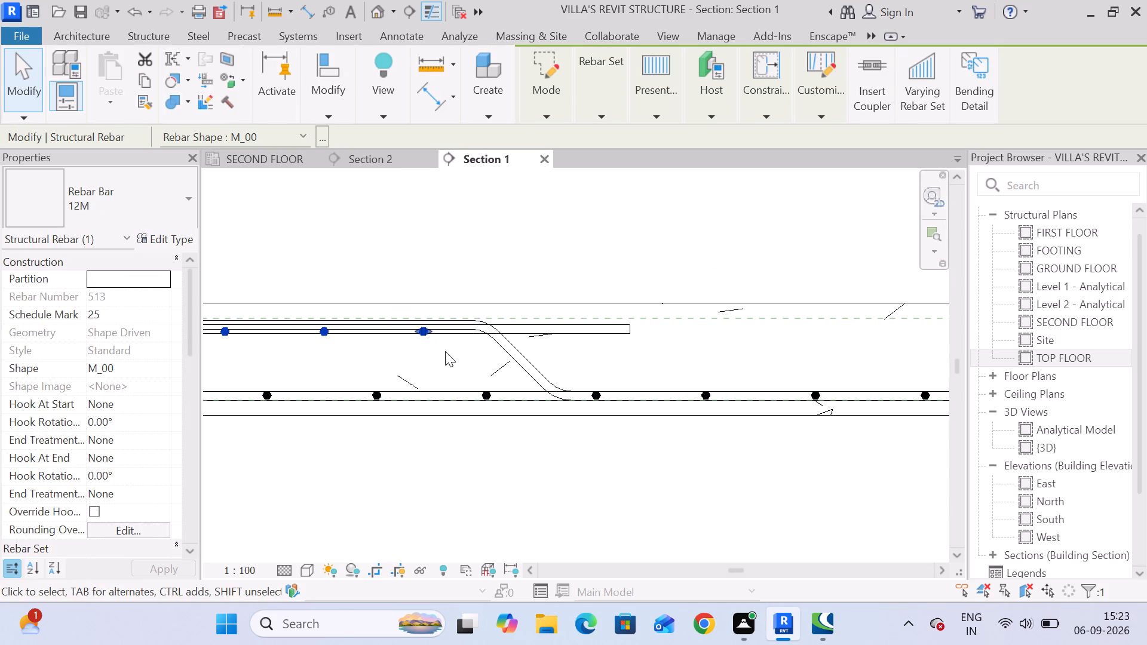
drag(420, 328, 472, 329)
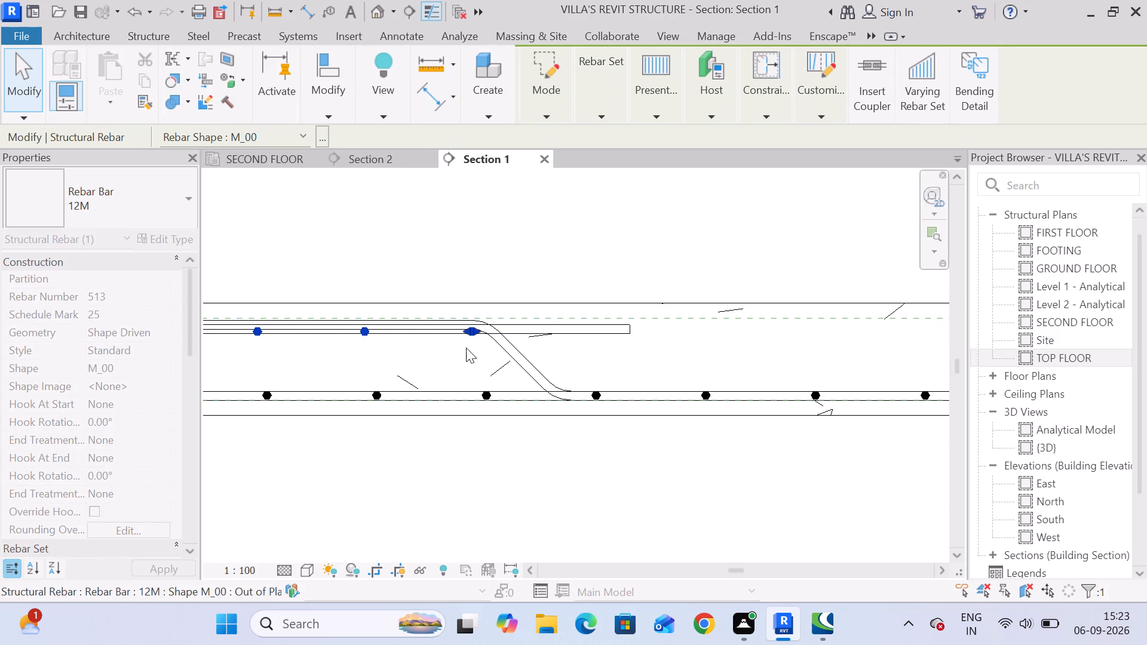
scroll(464, 358, down, 8)
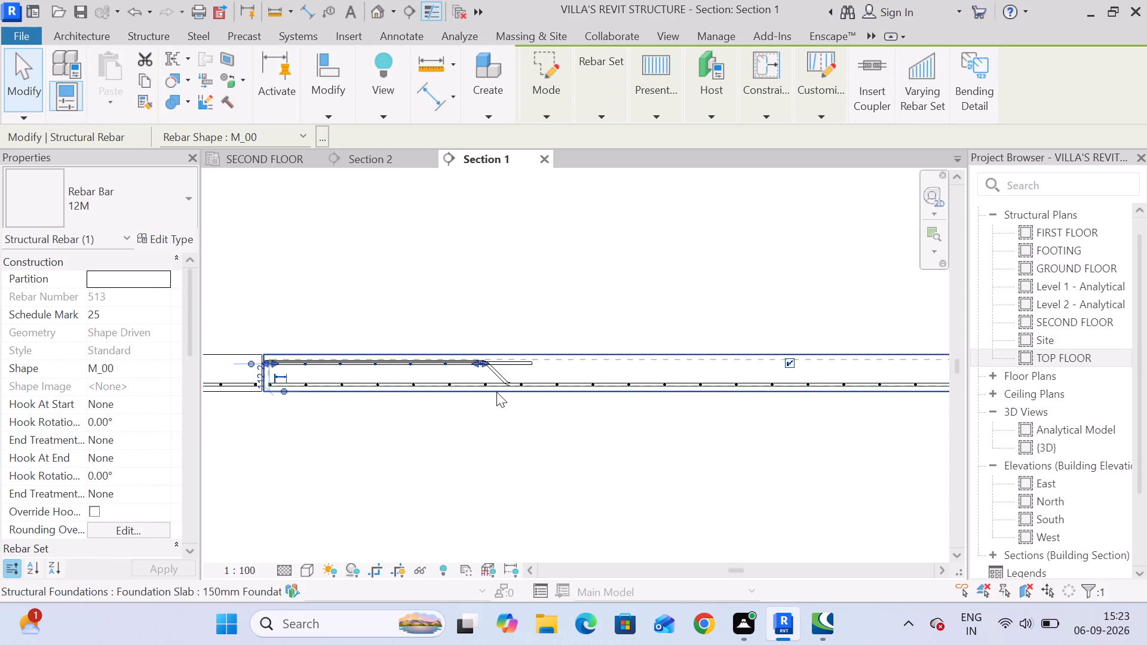
Trim the left bent-up bar's outer end flush with the distribution bars' end and shift its sloped segment so leg B is about 900 mm.
scroll(291, 364, up, 4)
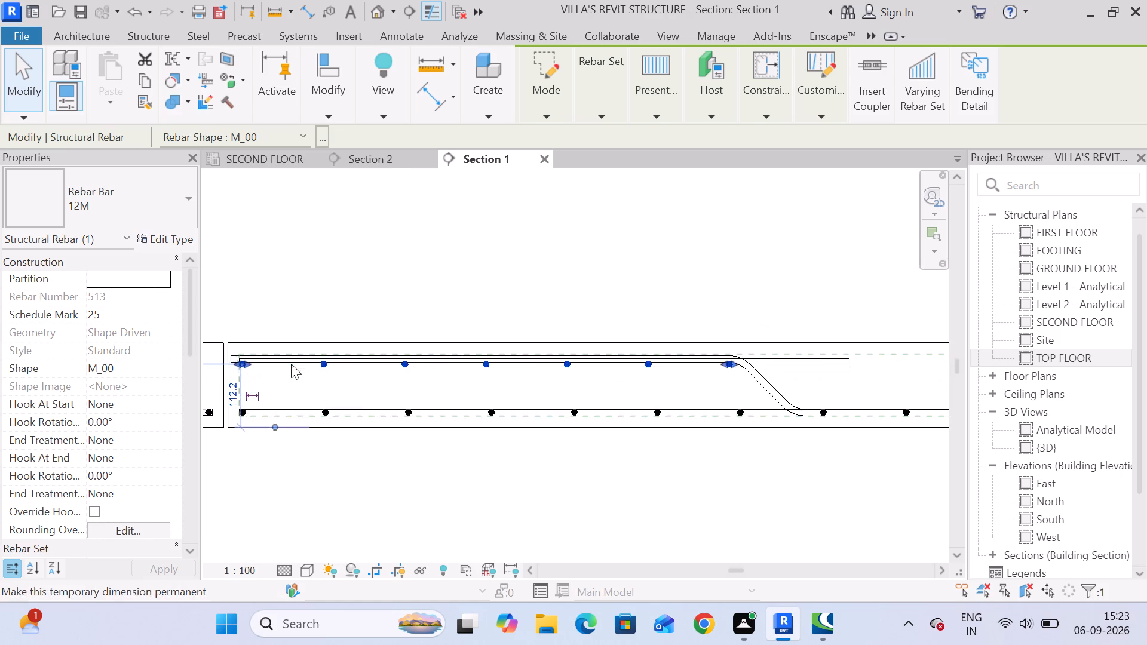
scroll(291, 364, up, 8)
middle_drag(265, 381, 406, 394)
click(410, 399)
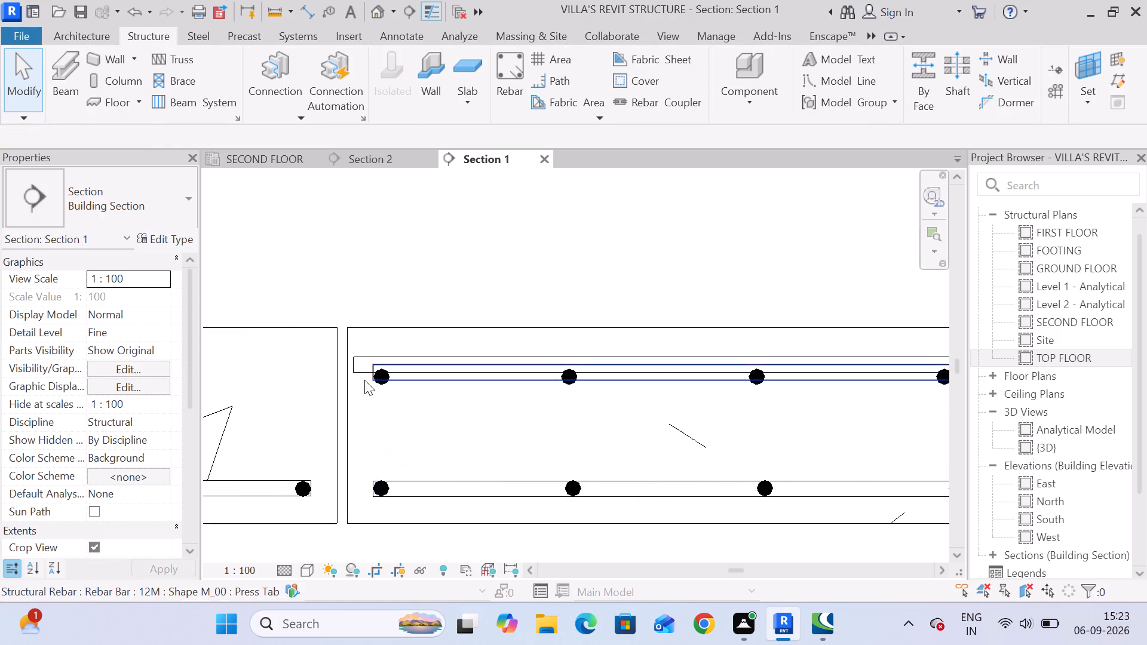
click(356, 367)
drag(352, 364, 375, 364)
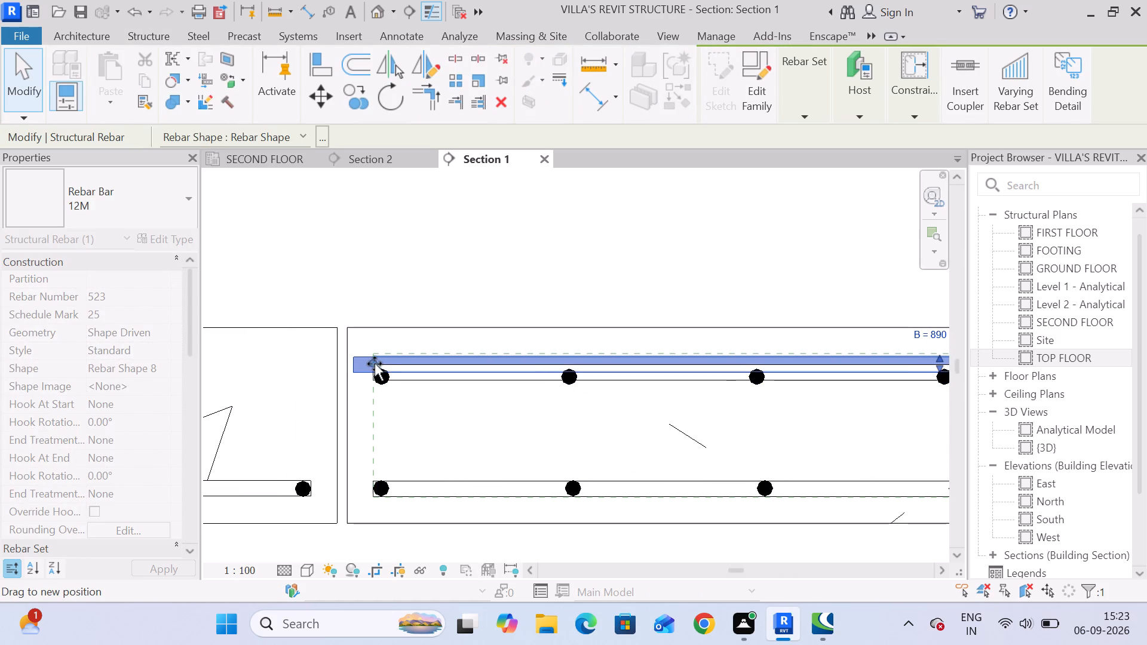
drag(375, 364, 376, 364)
scroll(420, 404, down, 5)
middle_drag(725, 416, 434, 408)
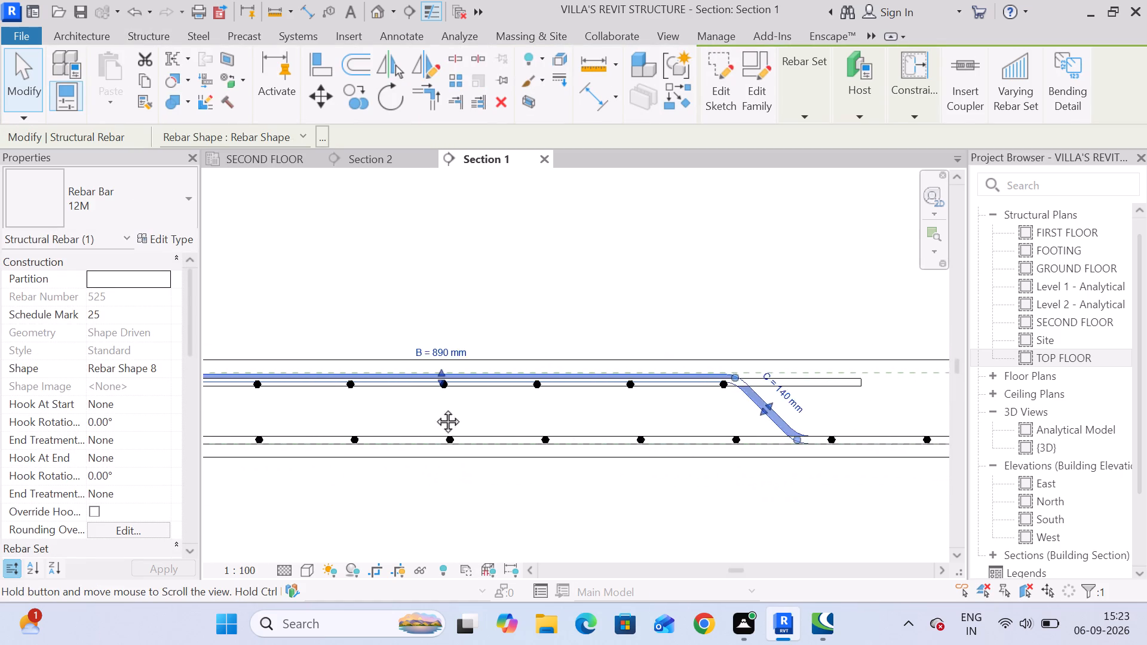
middle_drag(434, 408, 352, 408)
click(639, 408)
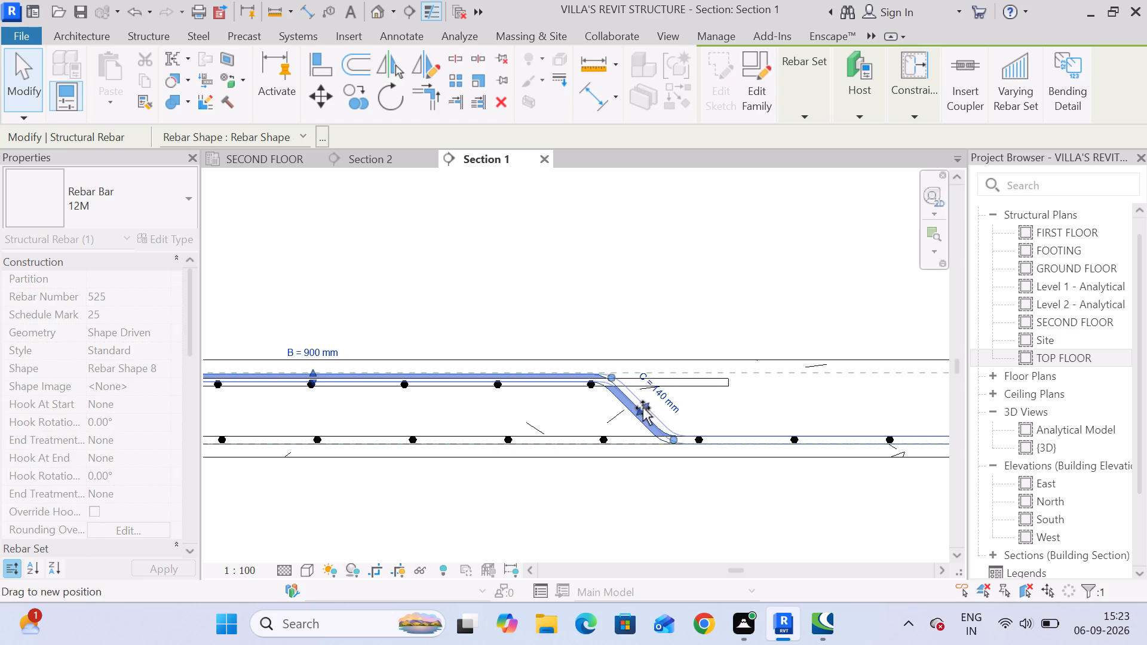
Stretch the left top distribution bar set to the adjusted bend, aligning its last bar above the bottom distribution bar.
scroll(593, 387, up, 7)
click(588, 398)
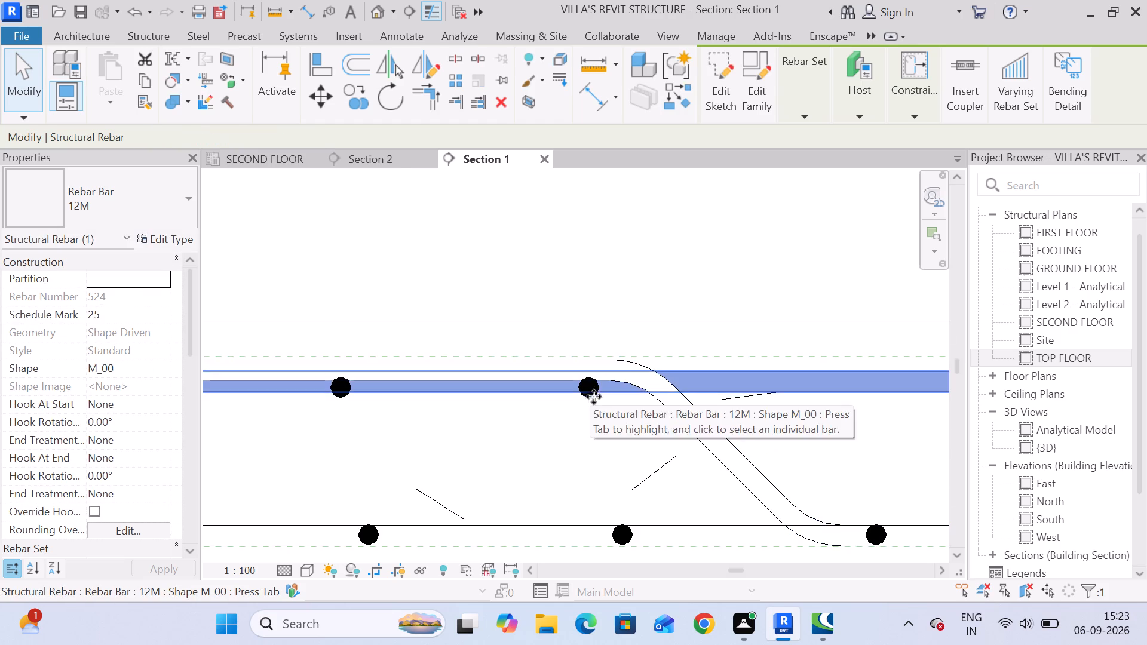
click(597, 414)
click(595, 399)
click(592, 403)
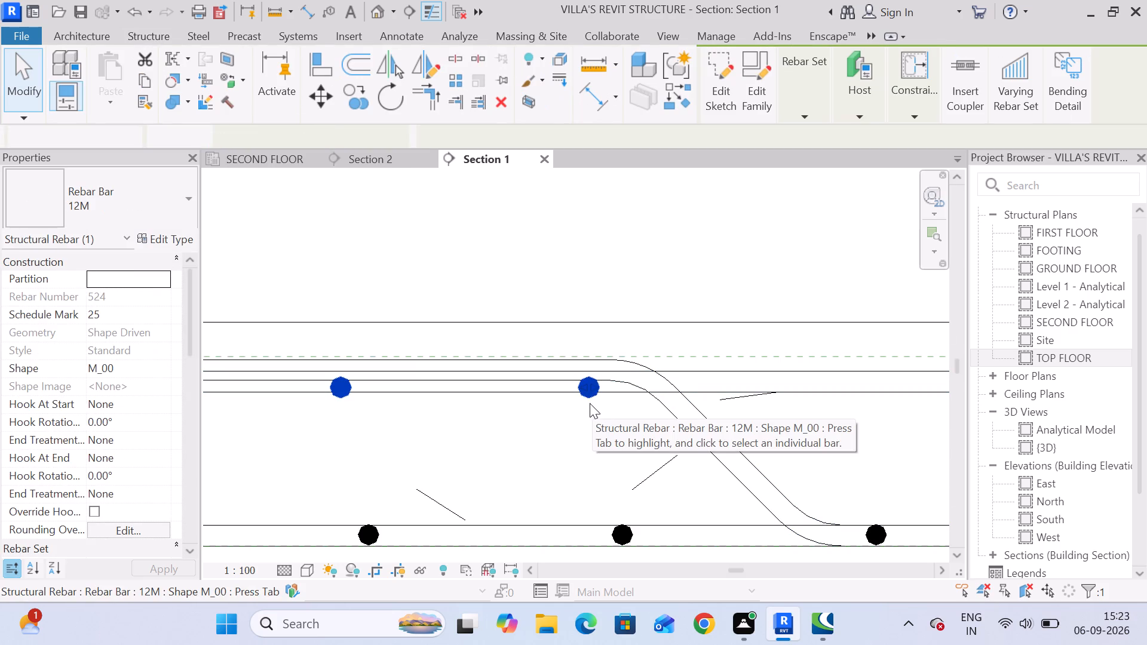
drag(591, 388, 618, 388)
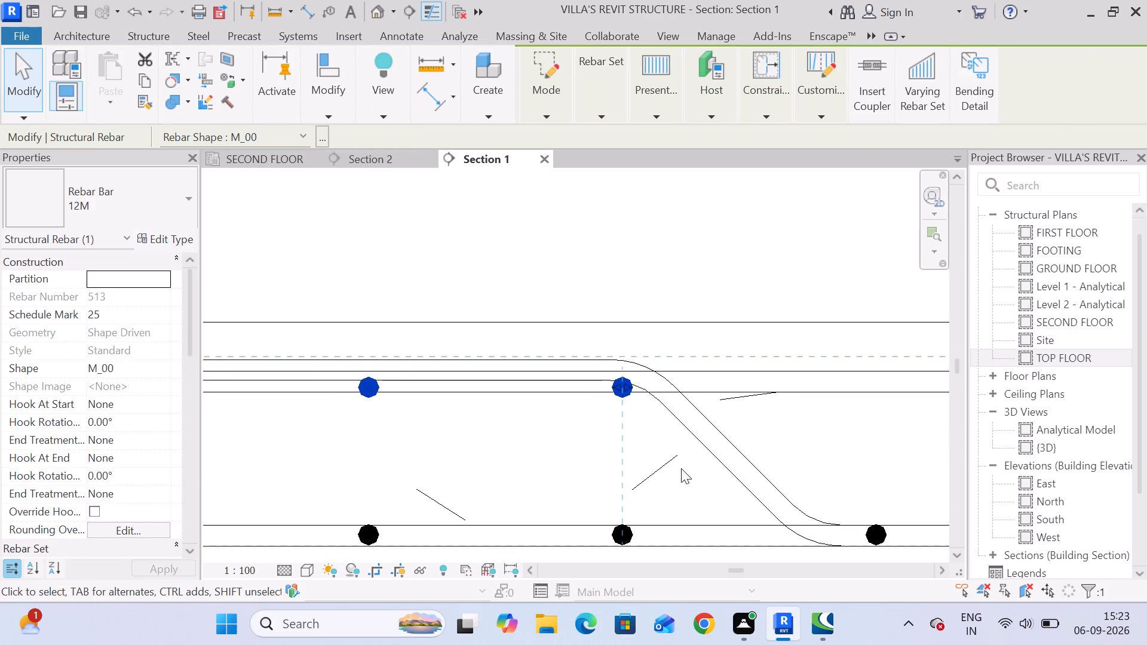
scroll(681, 469, down, 4)
click(691, 481)
Trim the right bent-up bar's outer end at the slab edge flush with the straight top bar's end.
scroll(694, 481, down, 2)
middle_drag(688, 481, 549, 406)
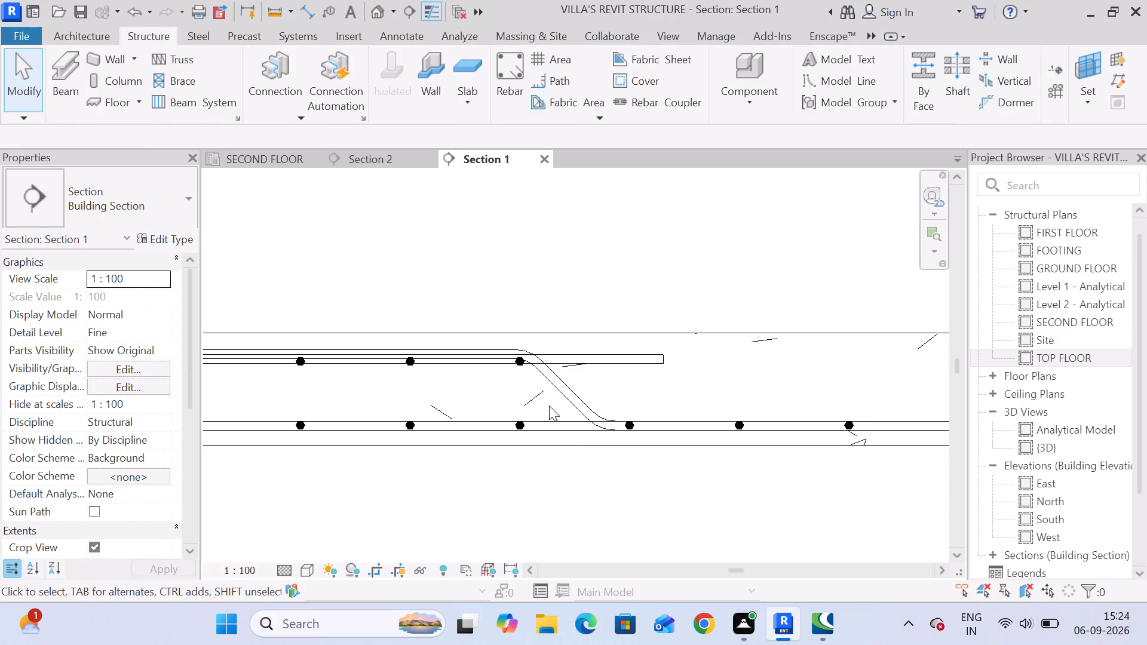
scroll(548, 406, down, 3)
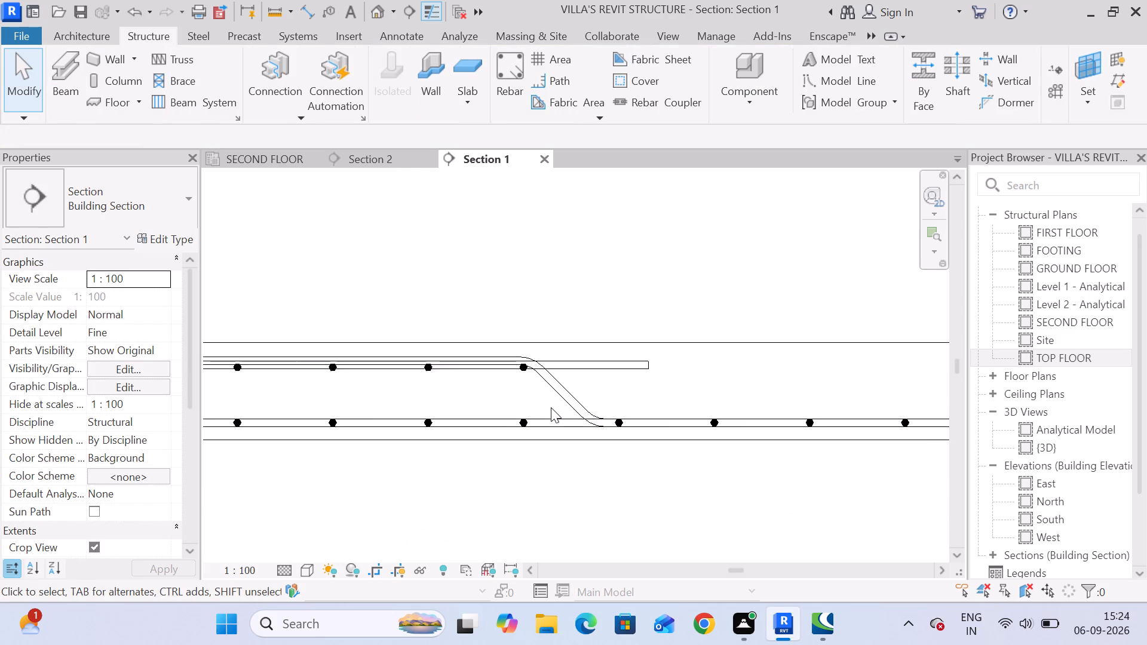
scroll(551, 407, down, 2)
middle_drag(765, 461, 520, 426)
middle_drag(787, 426, 427, 426)
scroll(735, 425, down, 5)
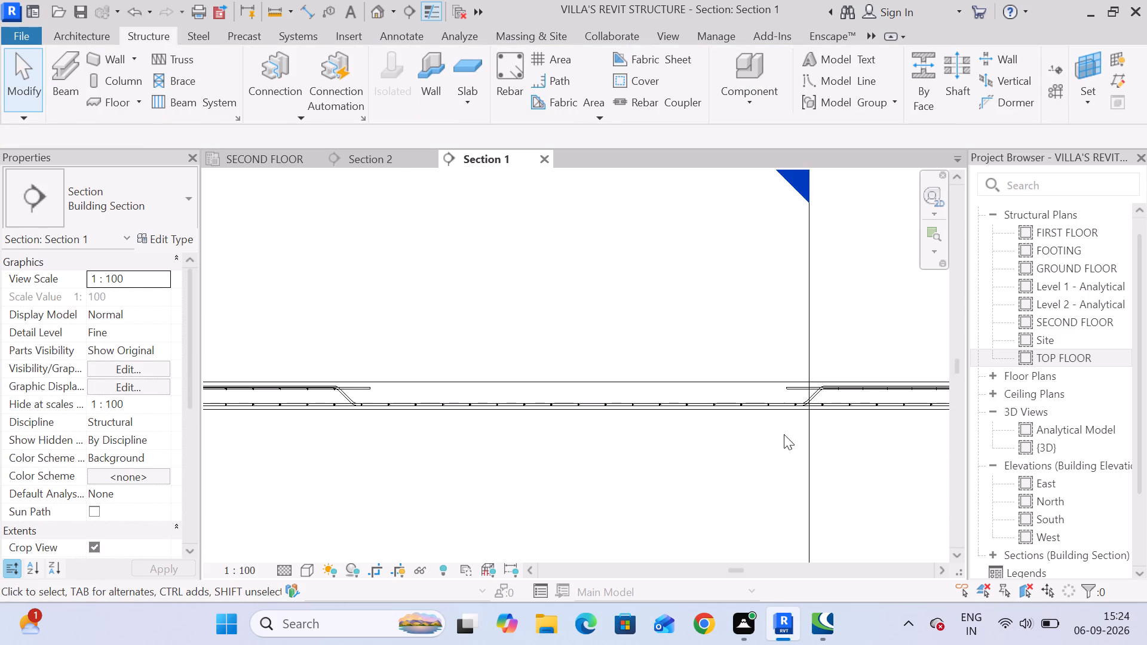
middle_drag(784, 434, 456, 424)
scroll(605, 388, up, 5)
scroll(763, 374, up, 10)
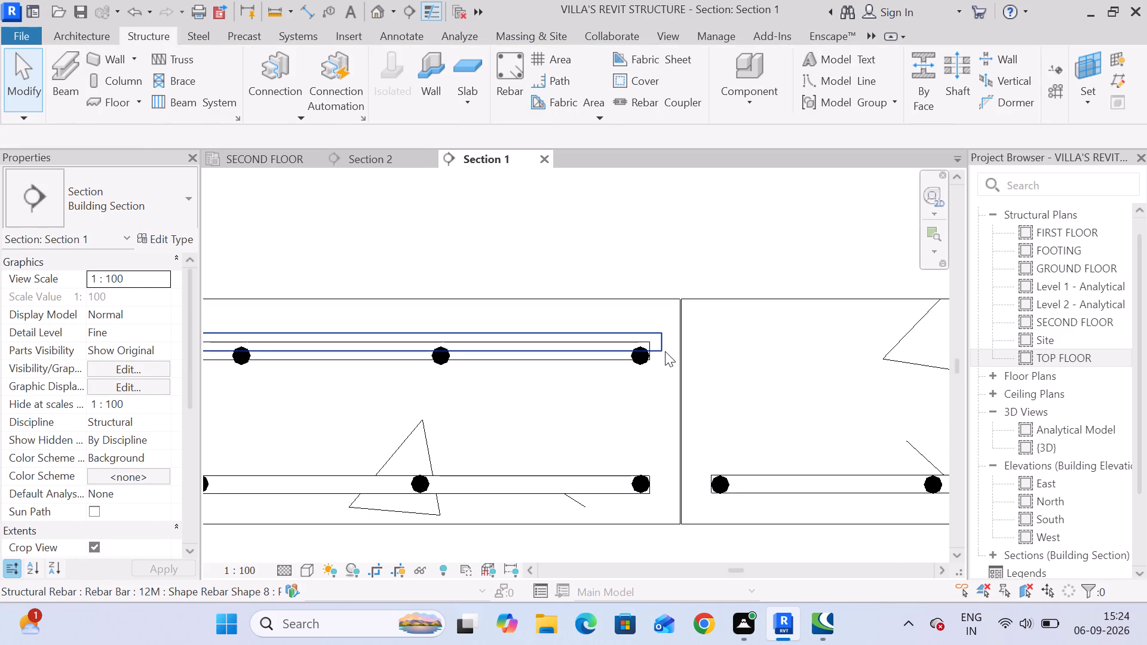
click(663, 350)
drag(661, 343, 649, 343)
click(665, 389)
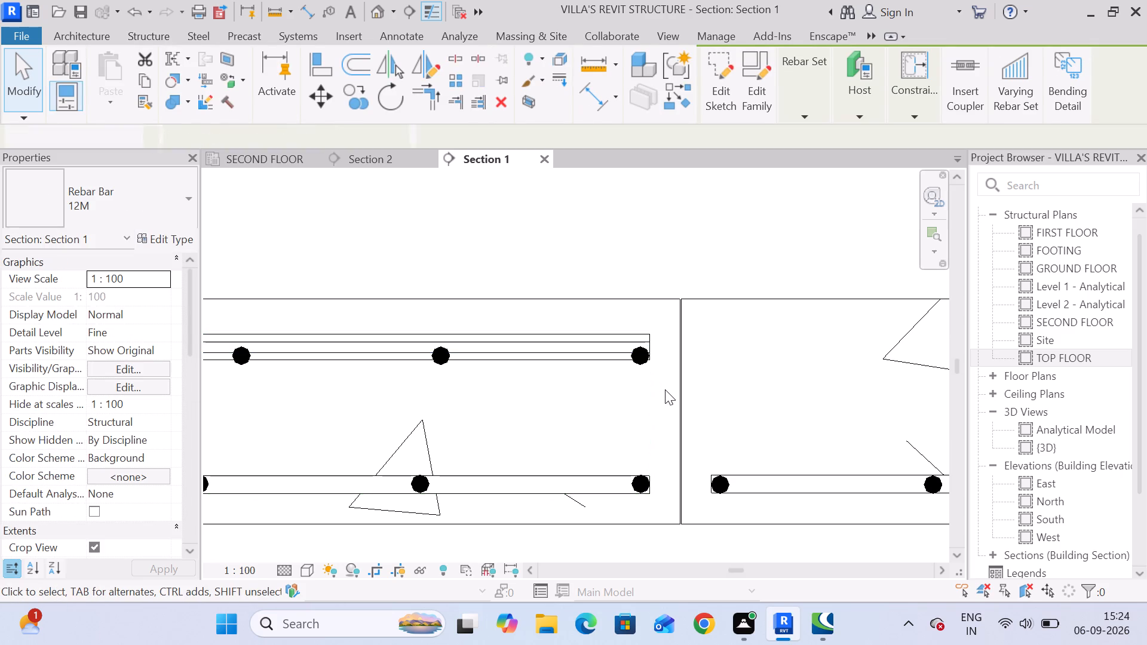
Stretch the right top distribution bar set to the right bent-up bar's bend, aligning its end bar above the bottom distribution bar.
scroll(591, 400, down, 5)
middle_drag(401, 430, 759, 426)
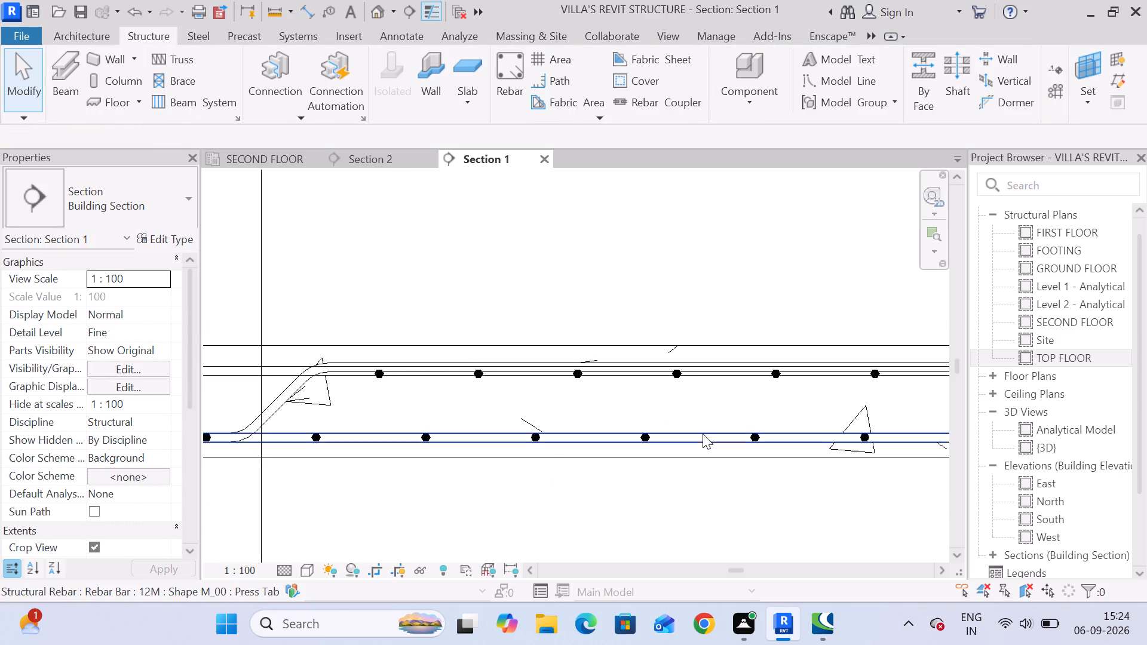
scroll(385, 368, up, 7)
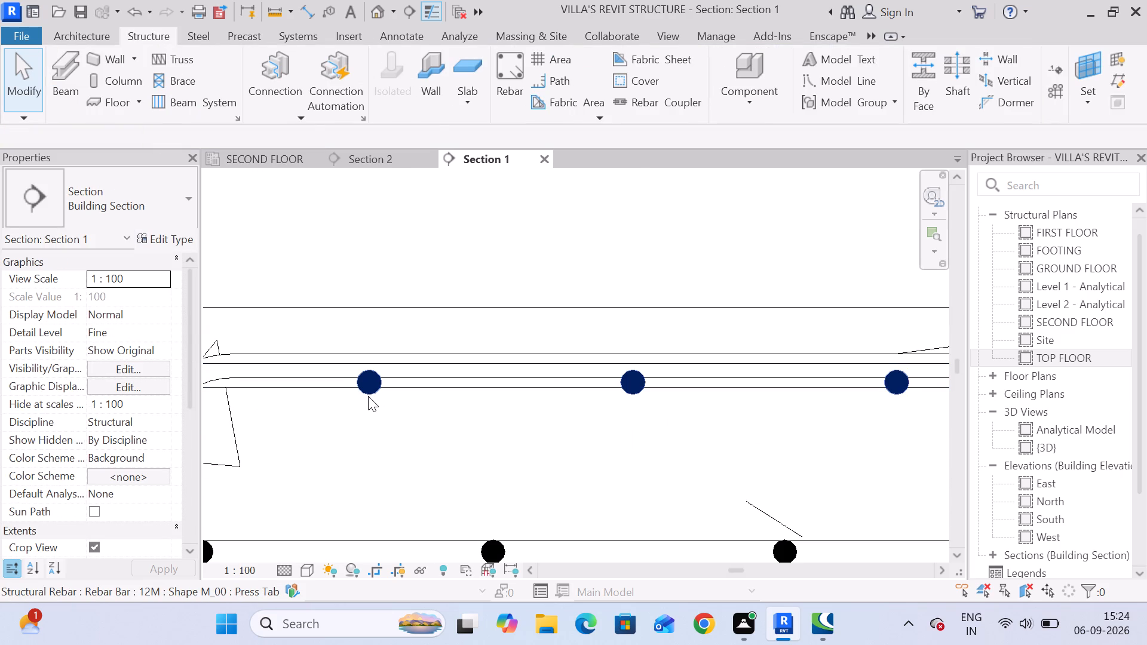
click(368, 396)
middle_drag(400, 412, 683, 380)
drag(641, 348, 639, 348)
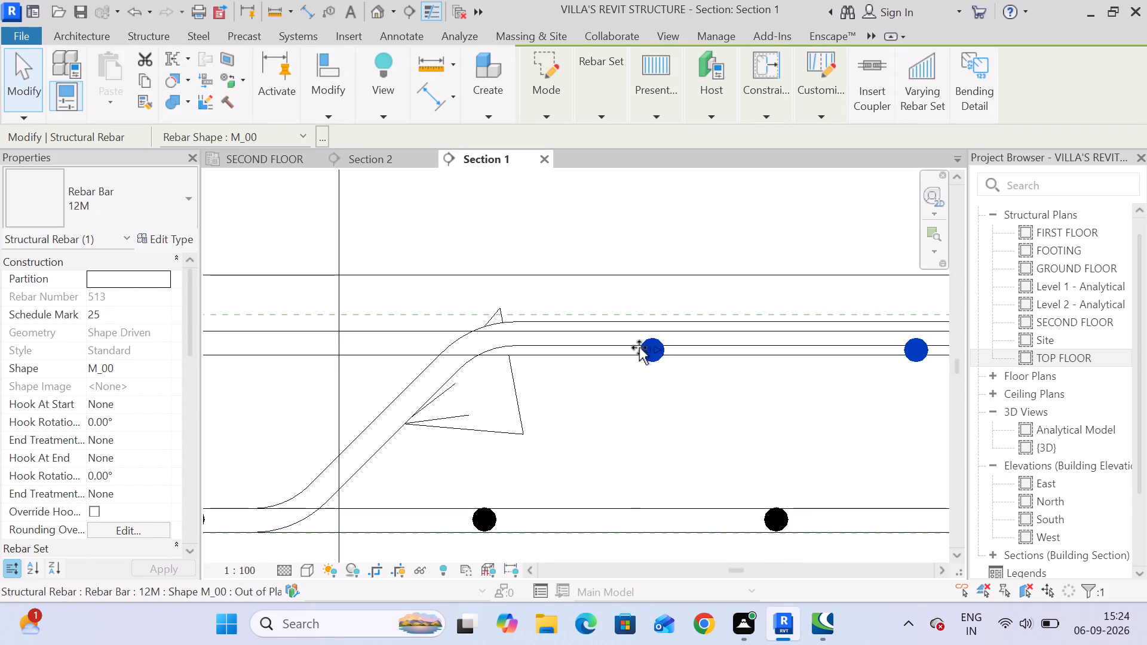
drag(639, 348, 497, 357)
click(497, 357)
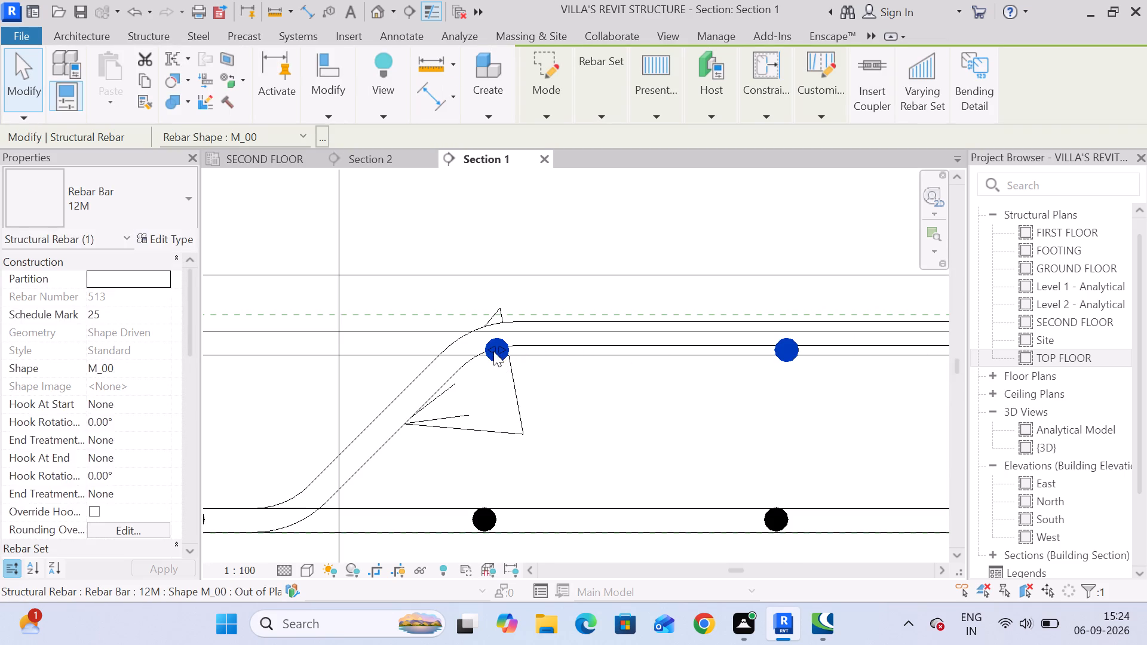
drag(493, 351, 487, 351)
click(526, 405)
scroll(553, 419, down, 5)
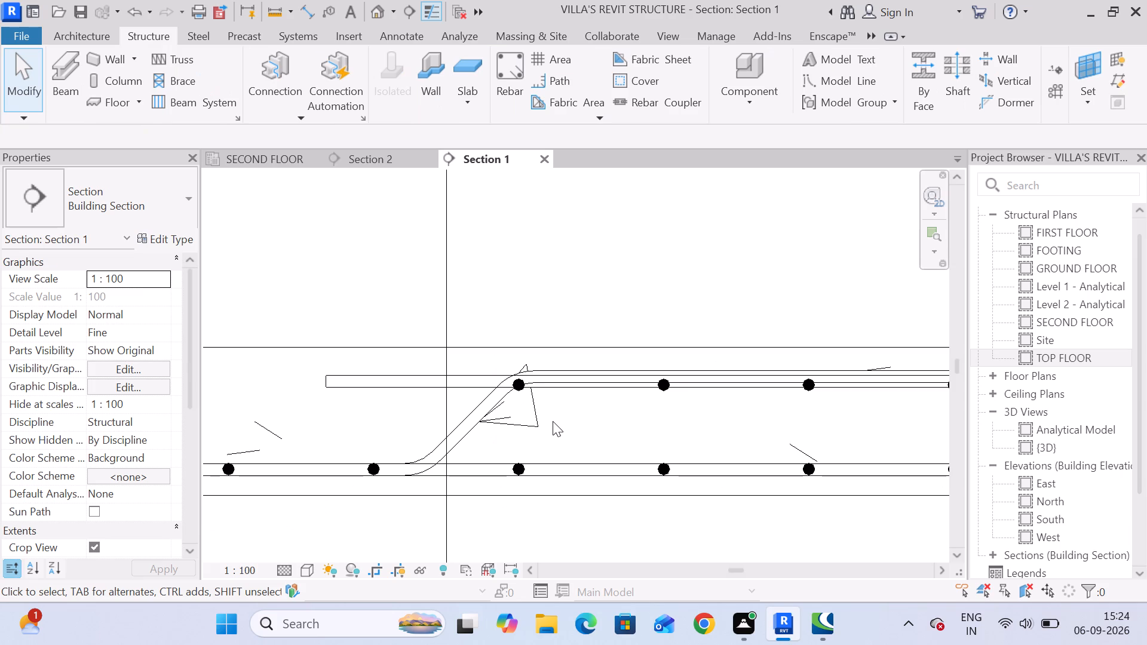
Examine the bent-up bars, top bars and distribution bars at both ends of the adjusted slab in Section 1.
scroll(553, 421, down, 4)
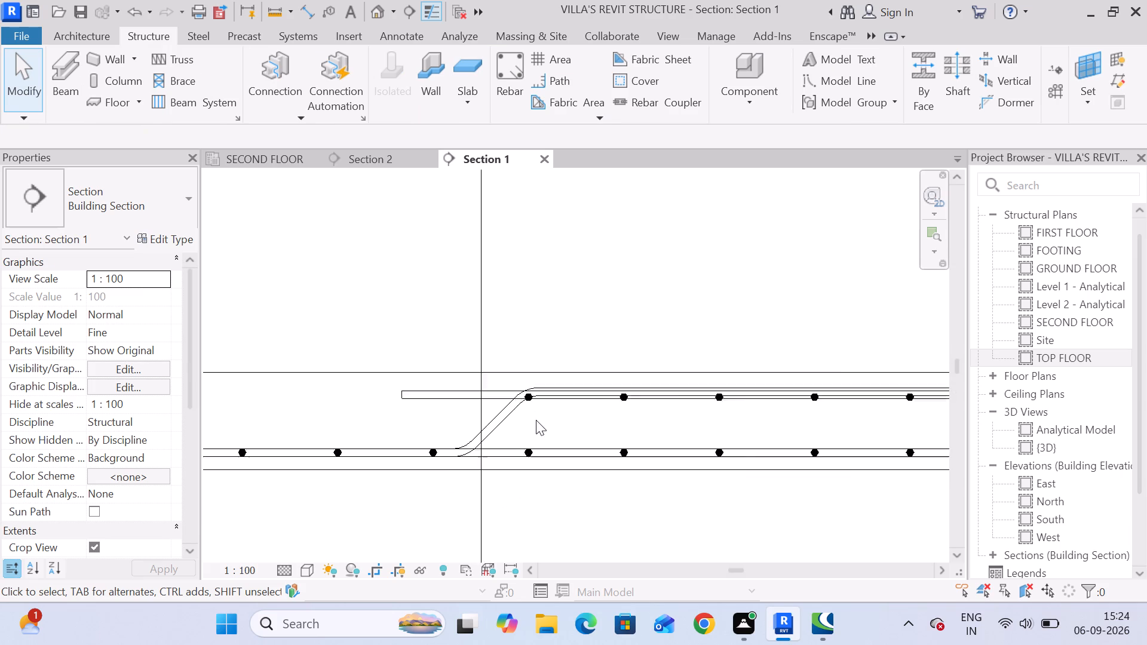
scroll(536, 420, down, 7)
middle_drag(450, 480, 863, 417)
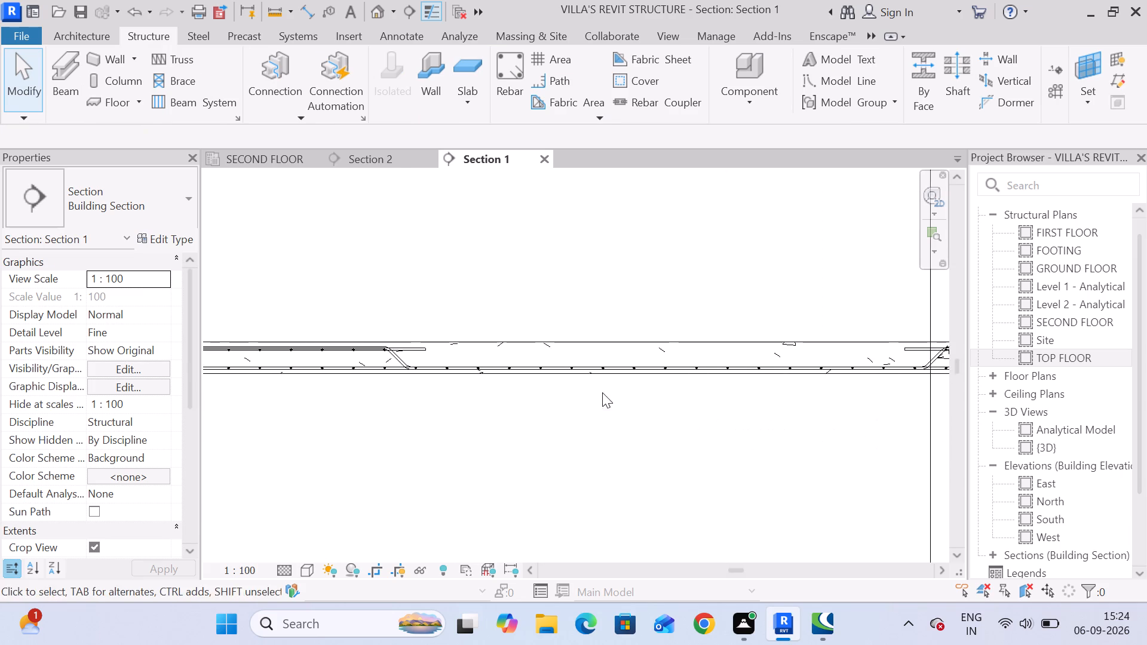
scroll(360, 370, up, 5)
scroll(395, 325, up, 5)
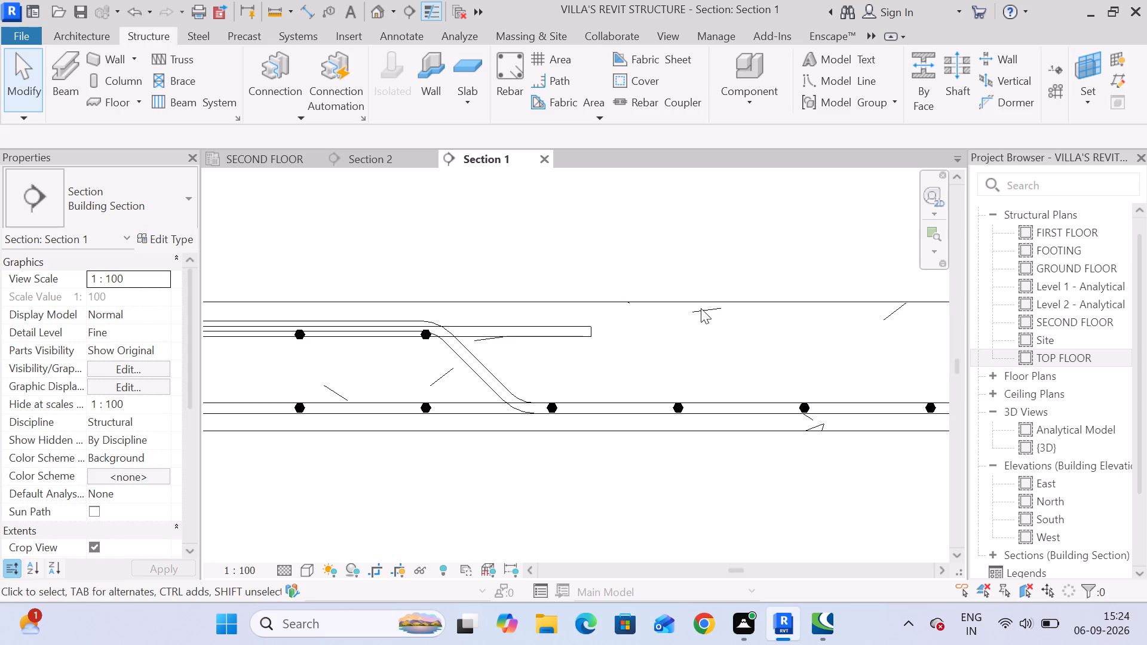
scroll(785, 322, down, 12)
middle_drag(744, 484, 673, 455)
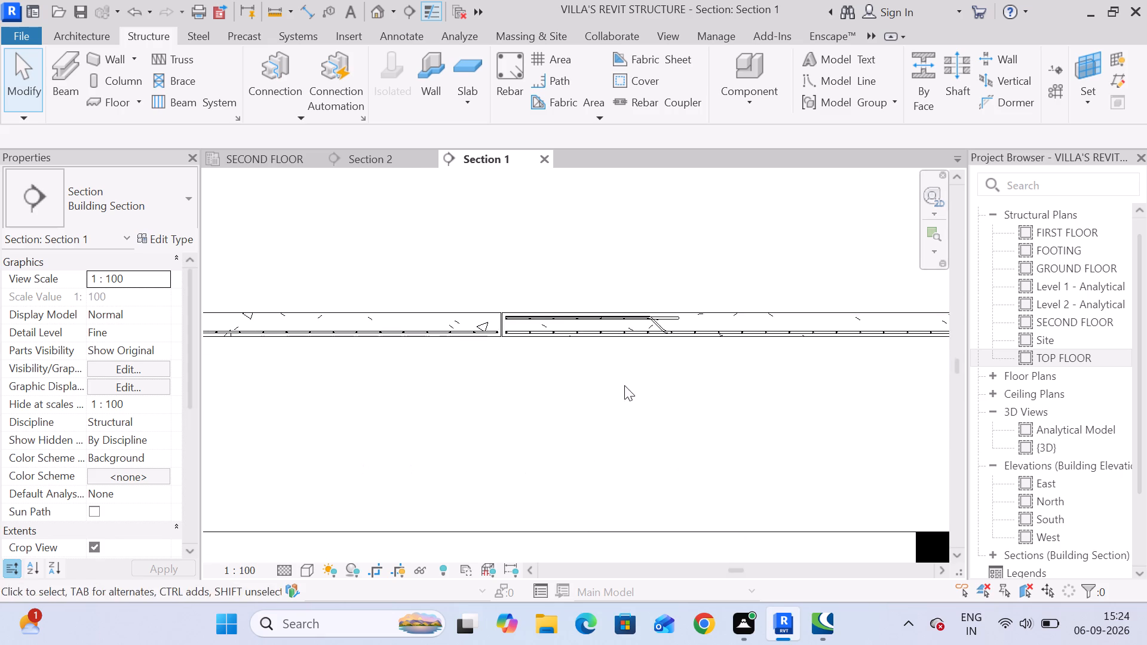
scroll(553, 305, up, 5)
click(791, 333)
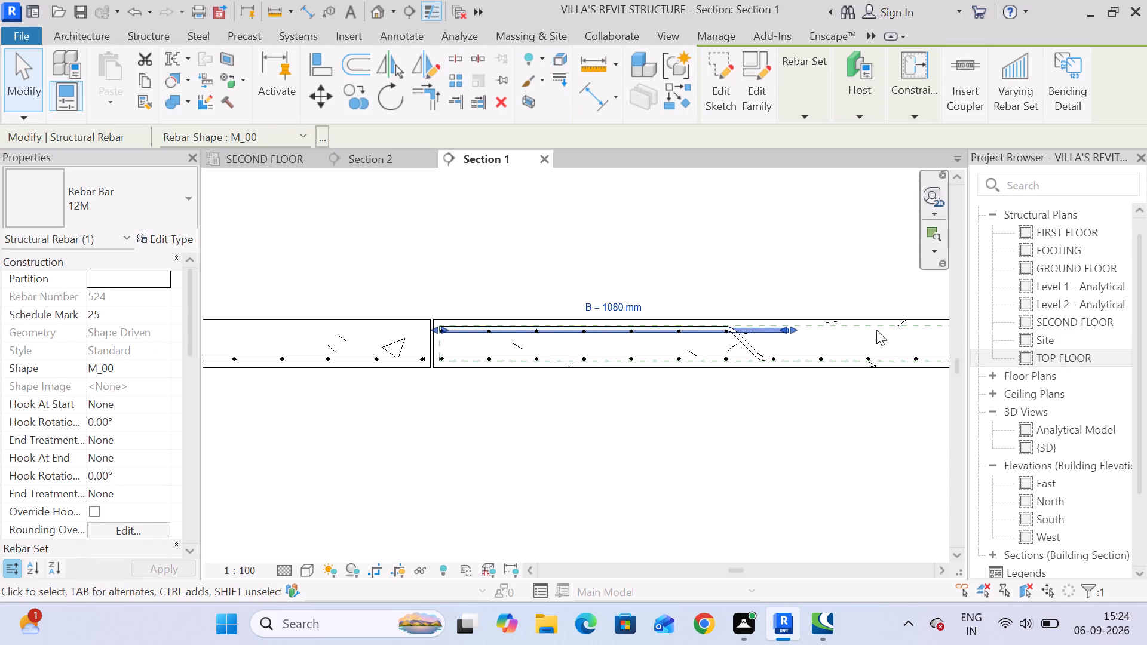
click(629, 479)
scroll(651, 465, down, 5)
middle_drag(655, 465, 536, 404)
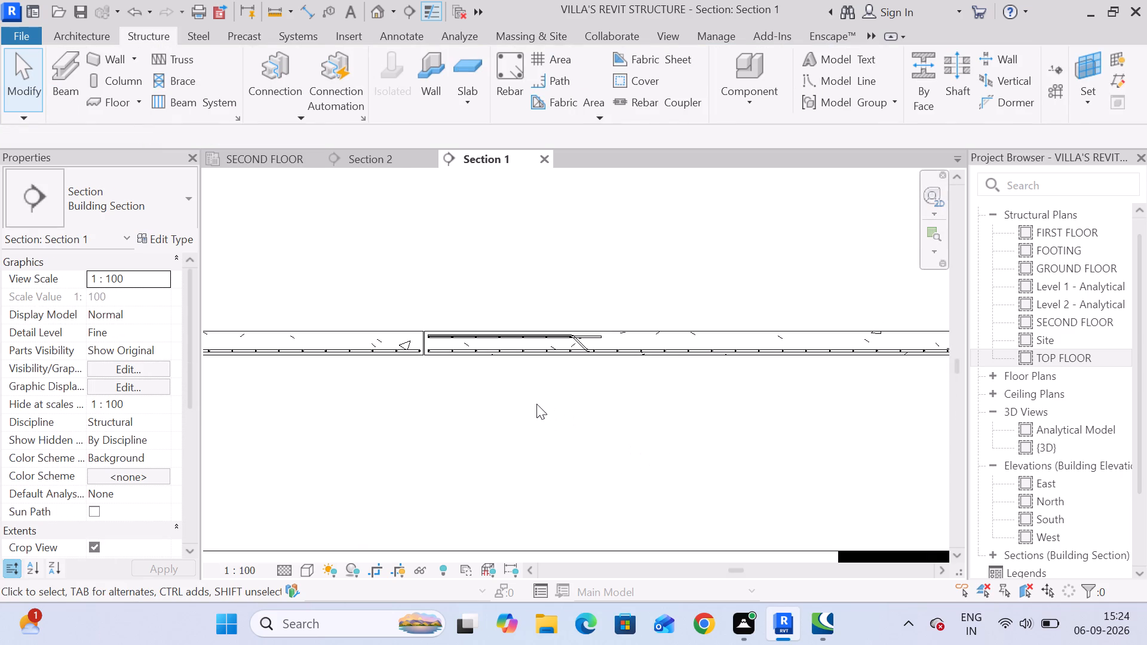
scroll(544, 404, down, 4)
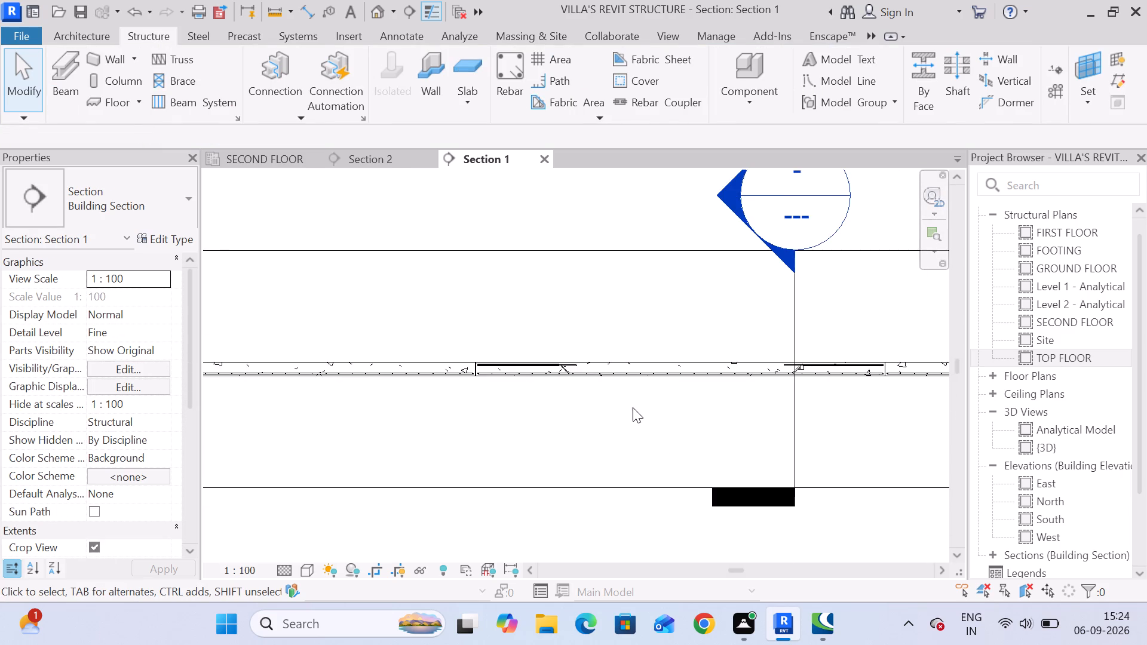
scroll(633, 407, down, 2)
middle_drag(633, 407, 438, 406)
scroll(438, 406, up, 1)
scroll(584, 355, up, 3)
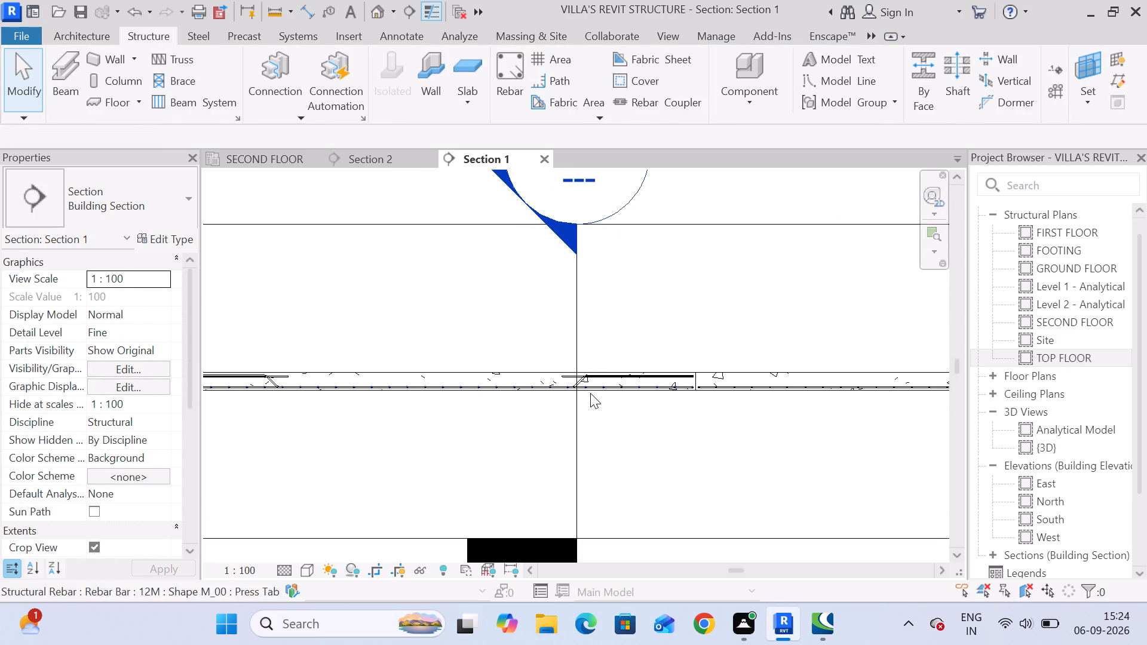
middle_drag(649, 432, 665, 410)
scroll(654, 403, up, 4)
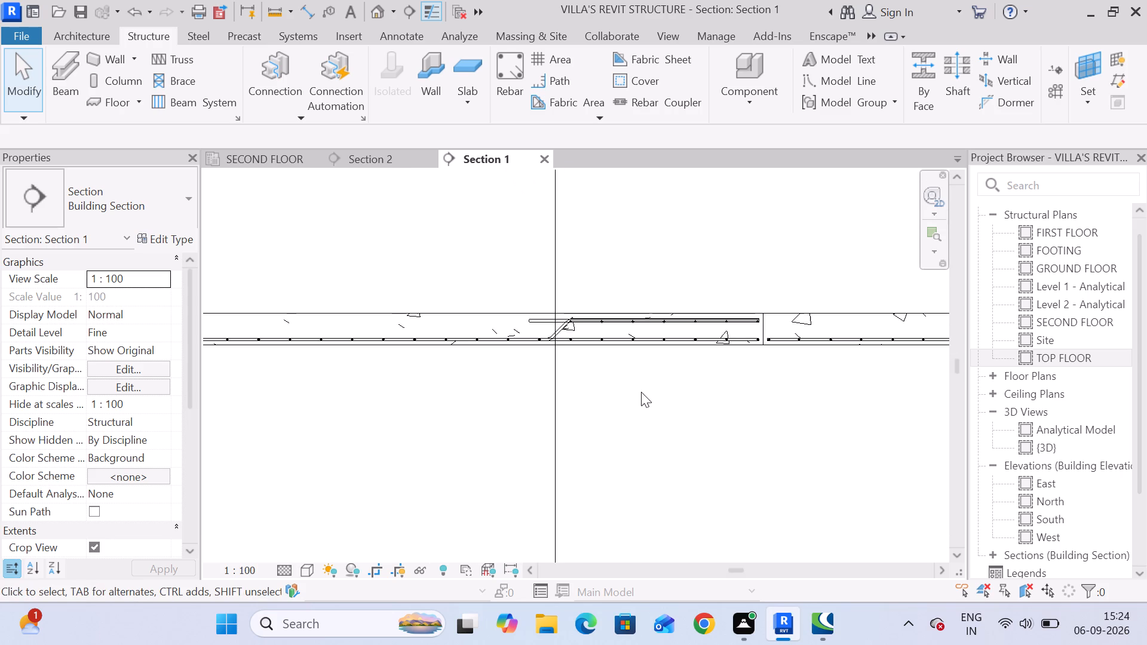
scroll(644, 396, down, 3)
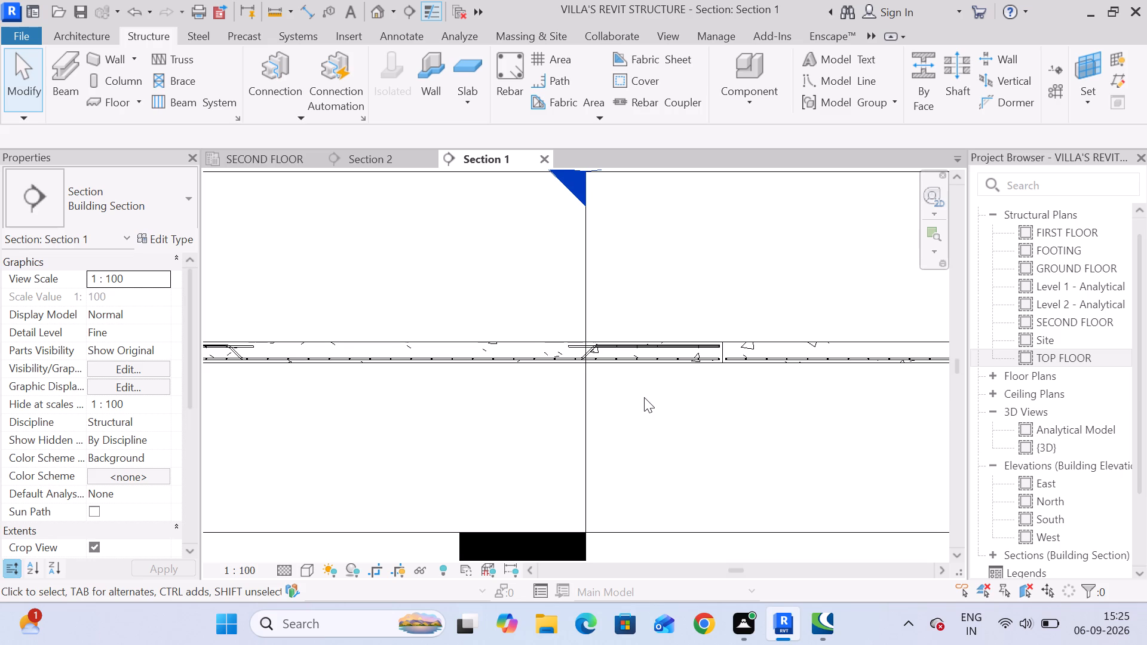
scroll(632, 407, down, 3)
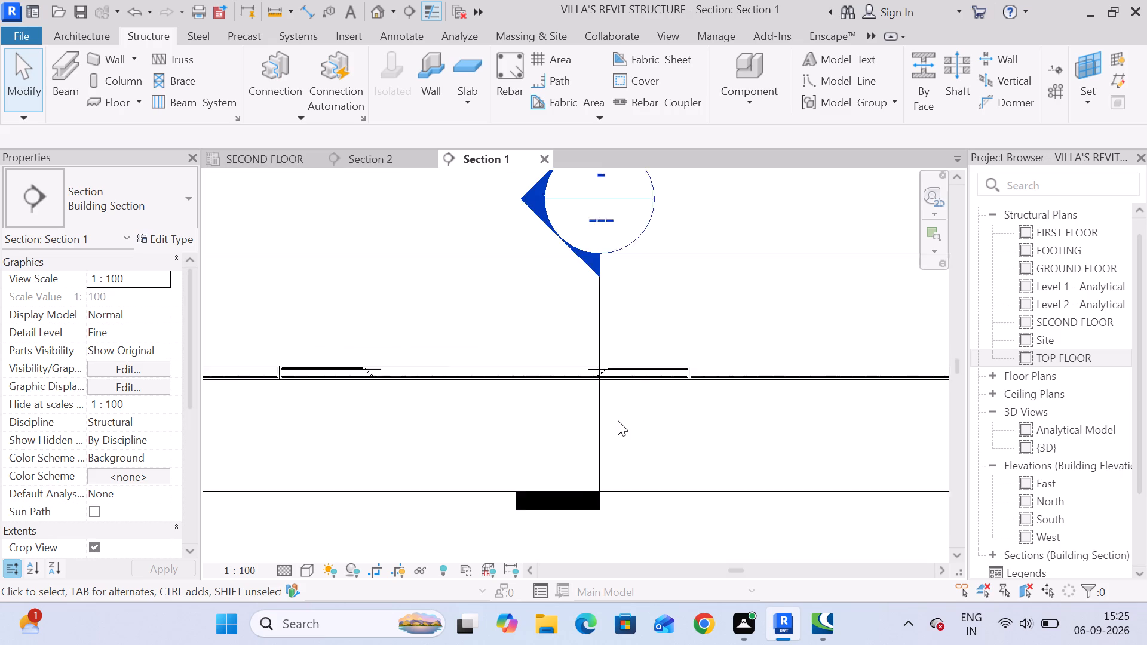
scroll(618, 420, down, 3)
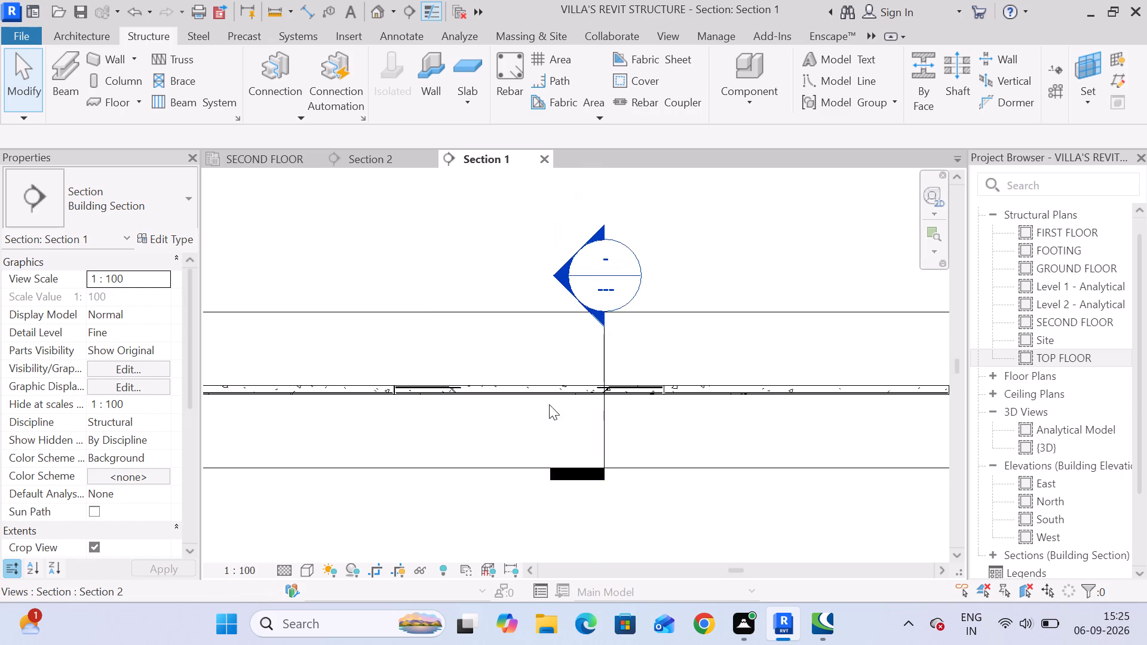
scroll(508, 411, up, 3)
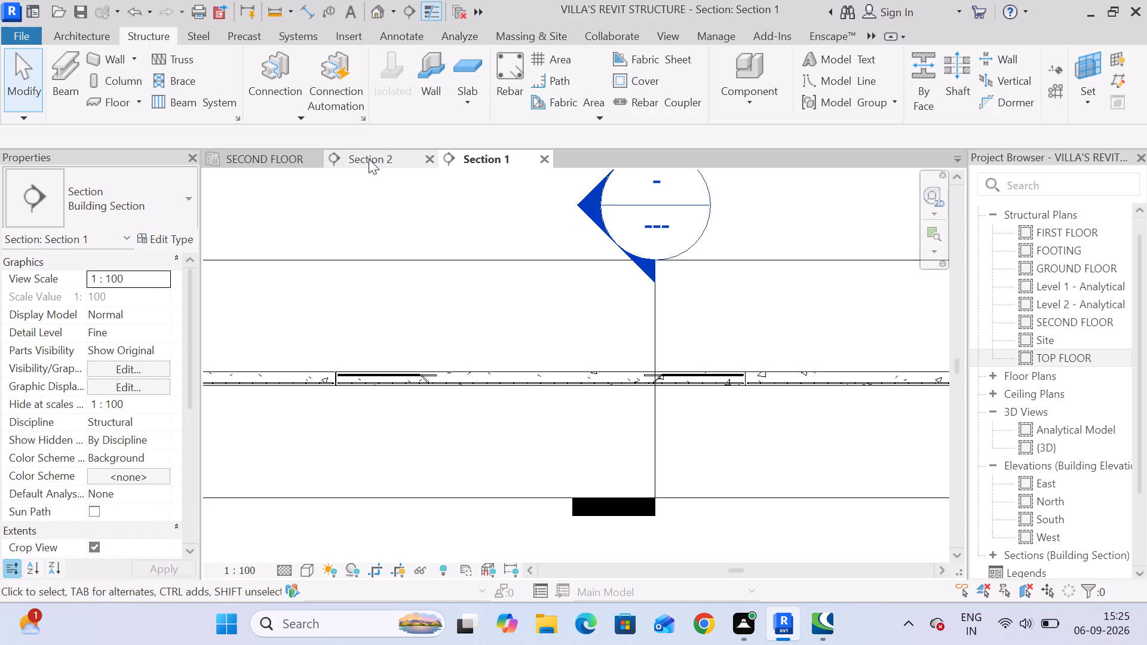
Review the overall slab reinforcement in Section 2 and along the full length of Section 1.
click(369, 159)
scroll(594, 281, down, 5)
scroll(705, 298, down, 4)
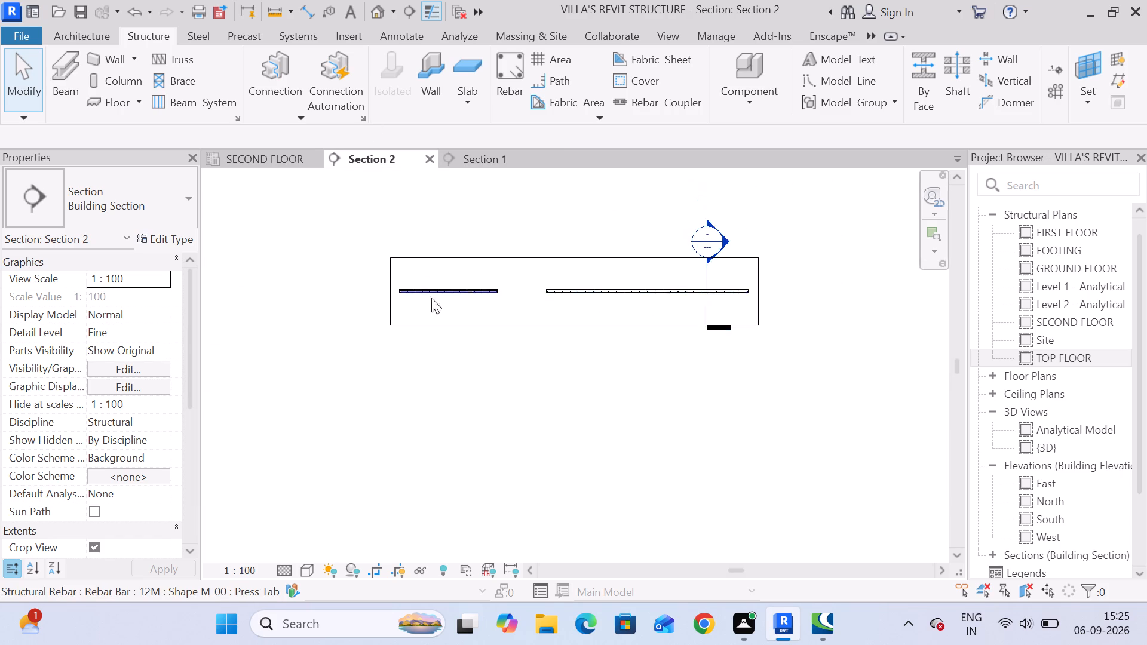
scroll(419, 298, up, 10)
click(470, 159)
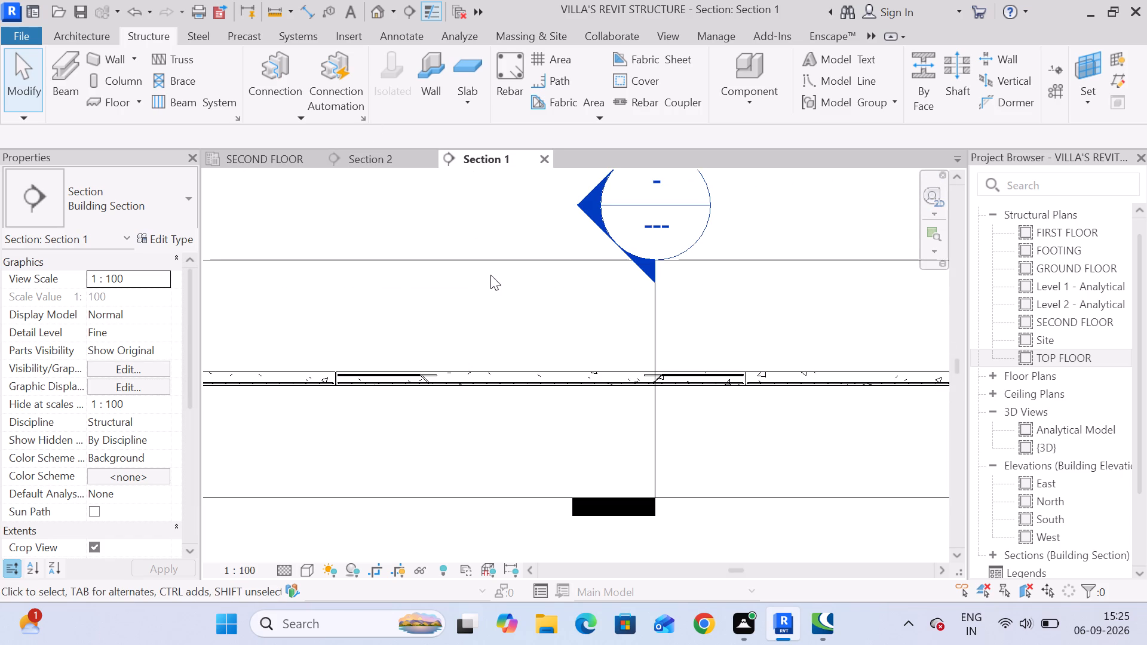
scroll(490, 276, down, 5)
middle_drag(819, 318, 616, 304)
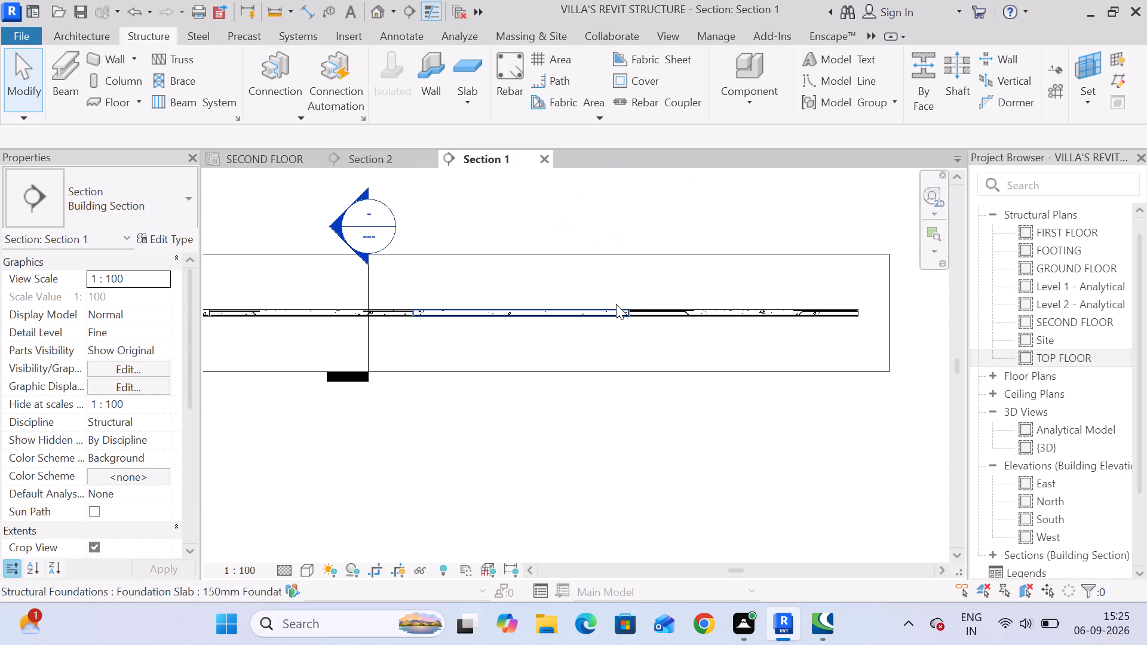
middle_drag(671, 334, 679, 336)
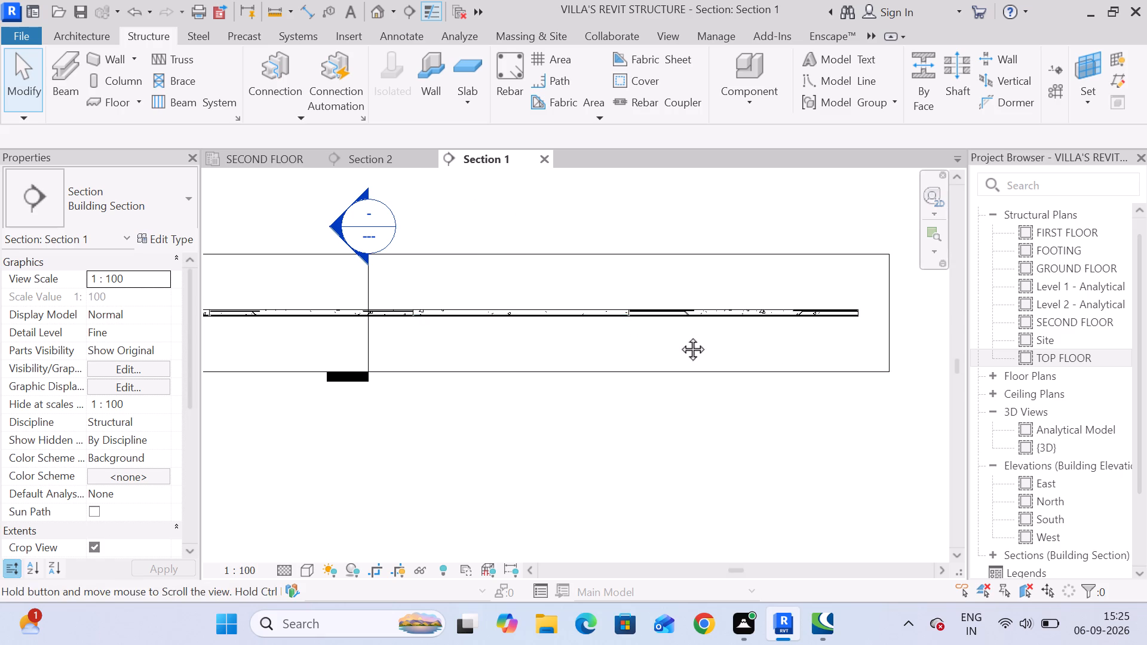
middle_drag(679, 336, 811, 337)
middle_drag(423, 341, 791, 341)
middle_drag(791, 341, 557, 324)
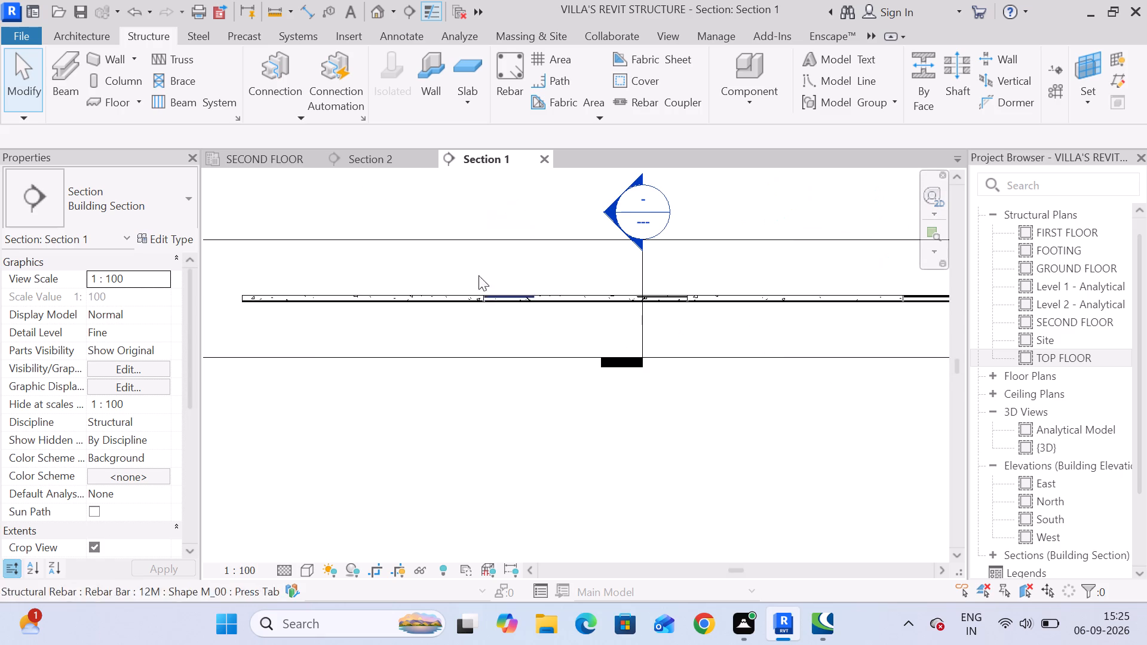
Delete the Section 1 and Section 2 views from the SECOND FLOOR plan.
click(262, 155)
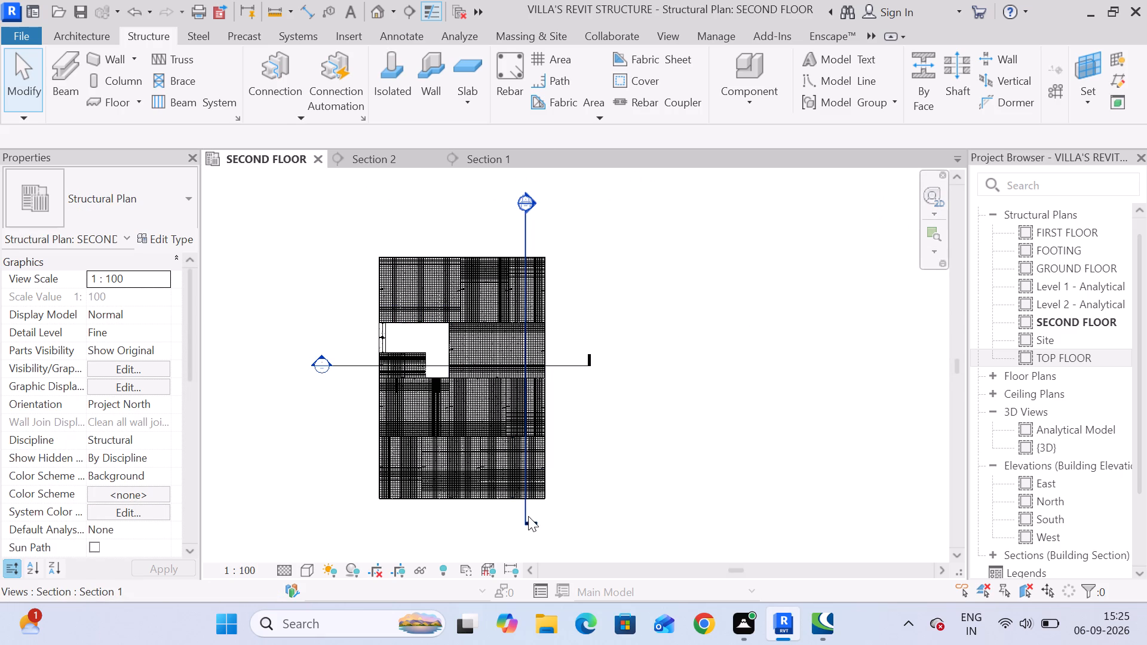
click(528, 514)
scroll(533, 420, up, 5)
middle_drag(665, 472, 687, 375)
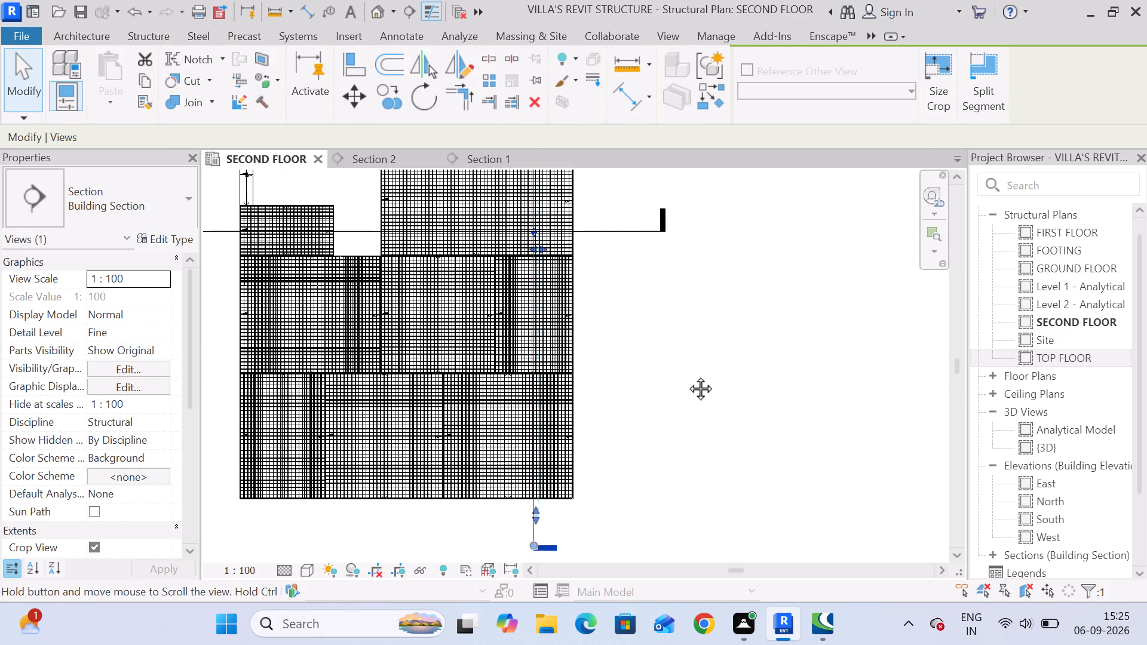
middle_drag(687, 375, 694, 355)
scroll(690, 440, down, 3)
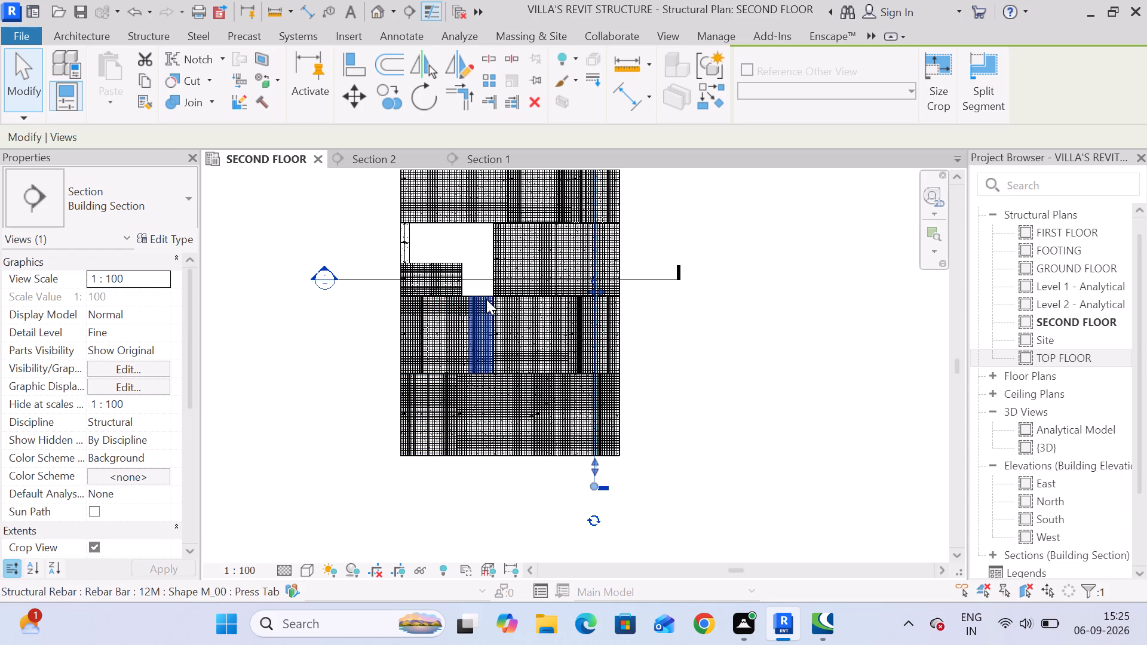
middle_drag(487, 307, 492, 432)
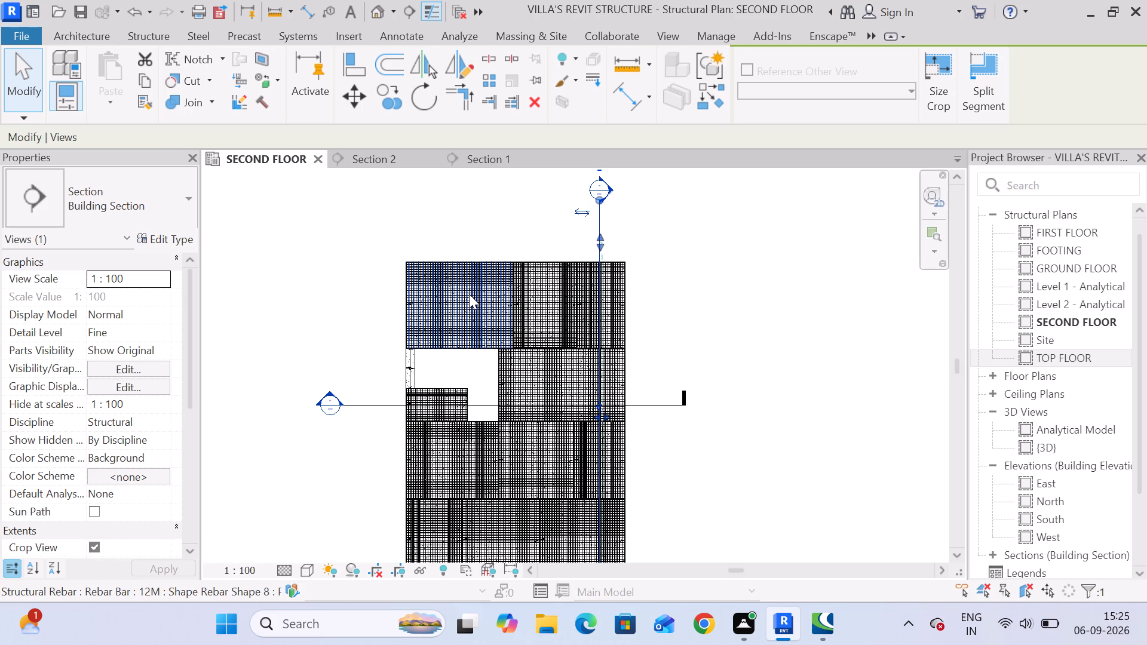
scroll(363, 334, down, 4)
scroll(406, 294, down, 2)
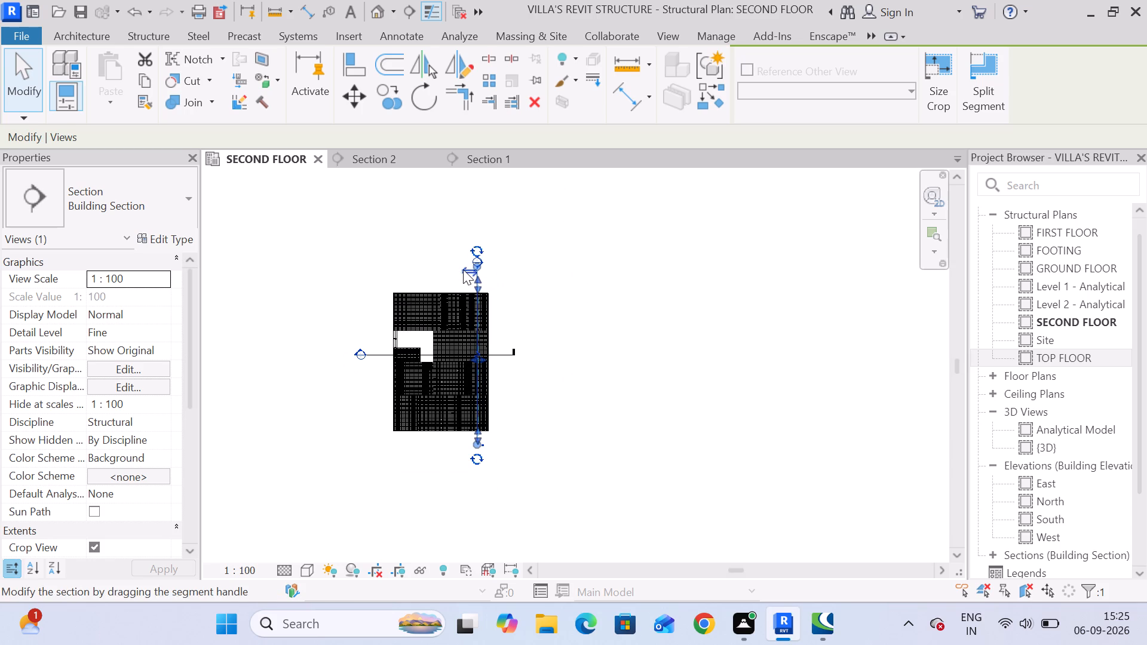
key(Delete)
click(657, 361)
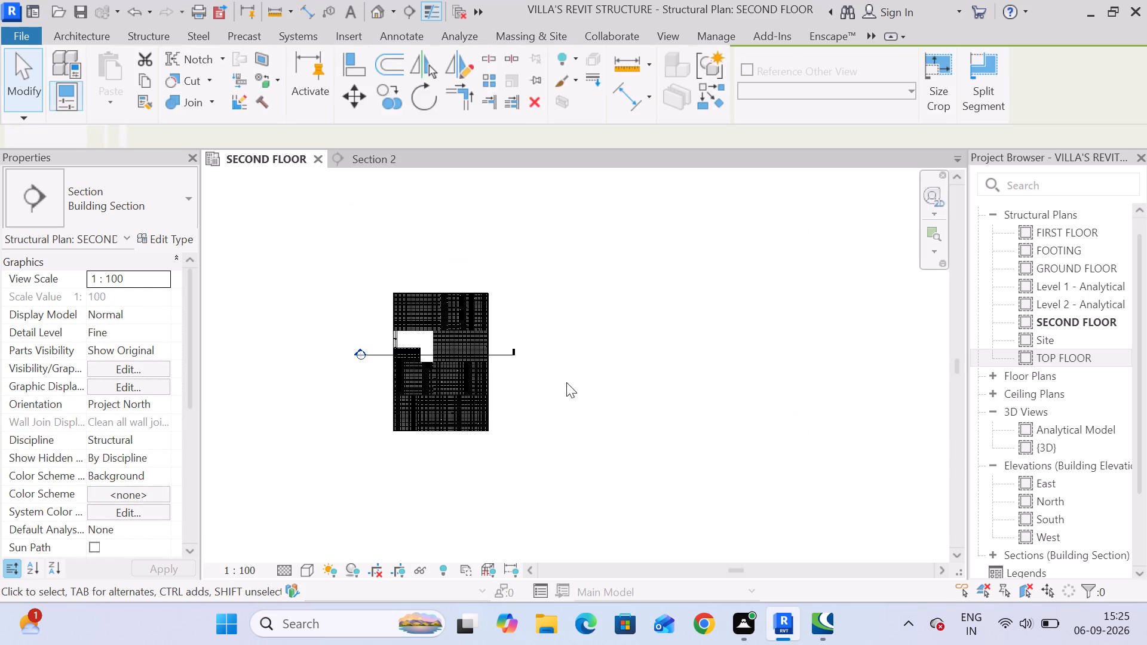
click(511, 355)
key(Delete)
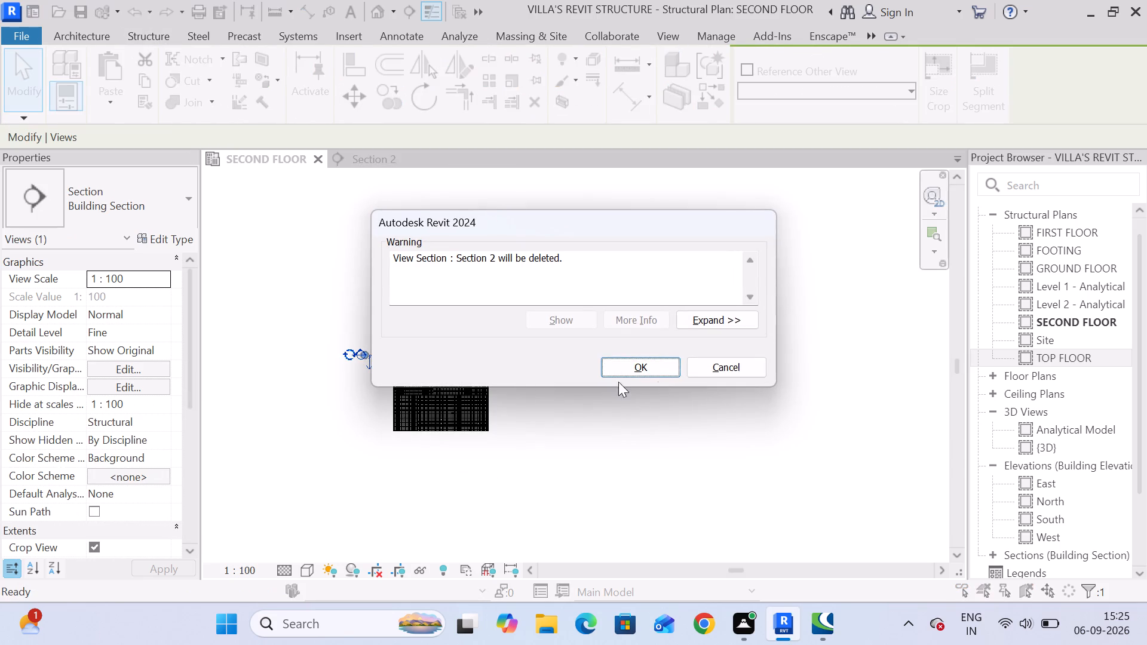
click(652, 364)
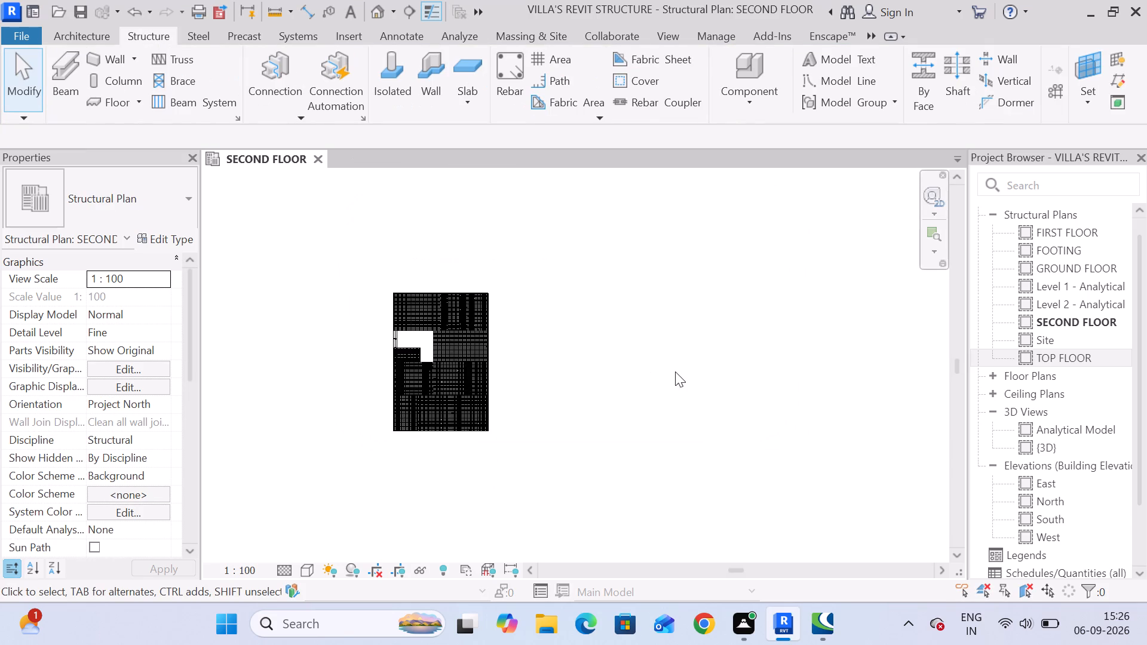
Select the whole reinforced slab layout and move it 136000 mm horizontally, using the slab corner at the L-shaped opening, to beside the beam framing.
scroll(675, 373, down, 4)
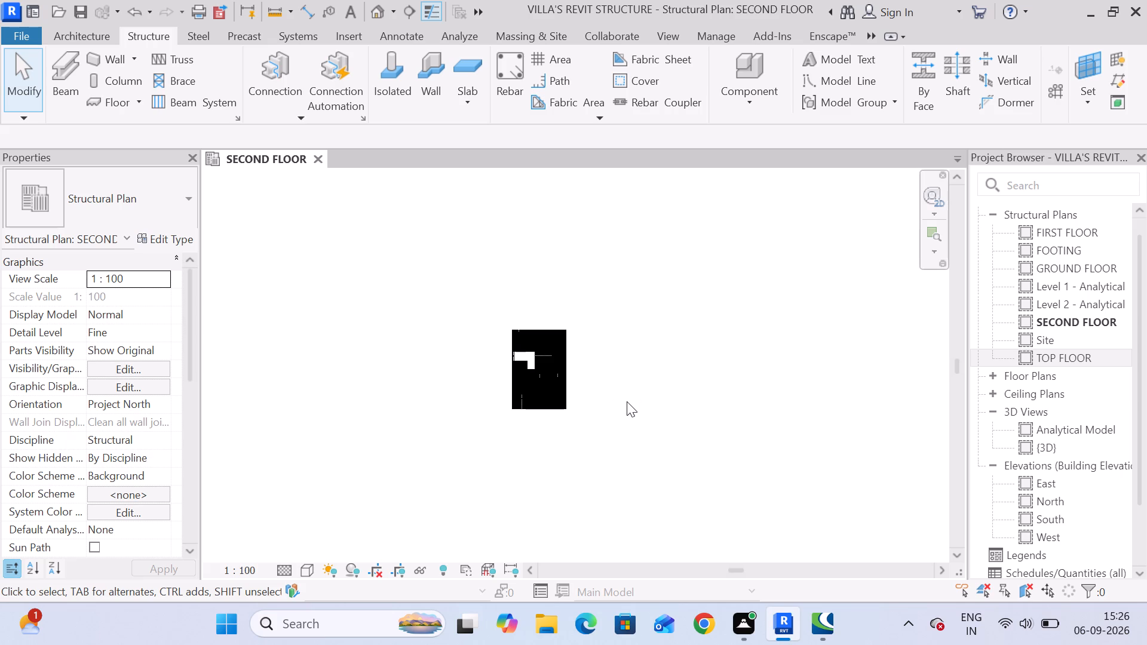
scroll(627, 401, up, 3)
drag(430, 262, 561, 440)
middle_drag(572, 444, 618, 420)
scroll(376, 234, down, 4)
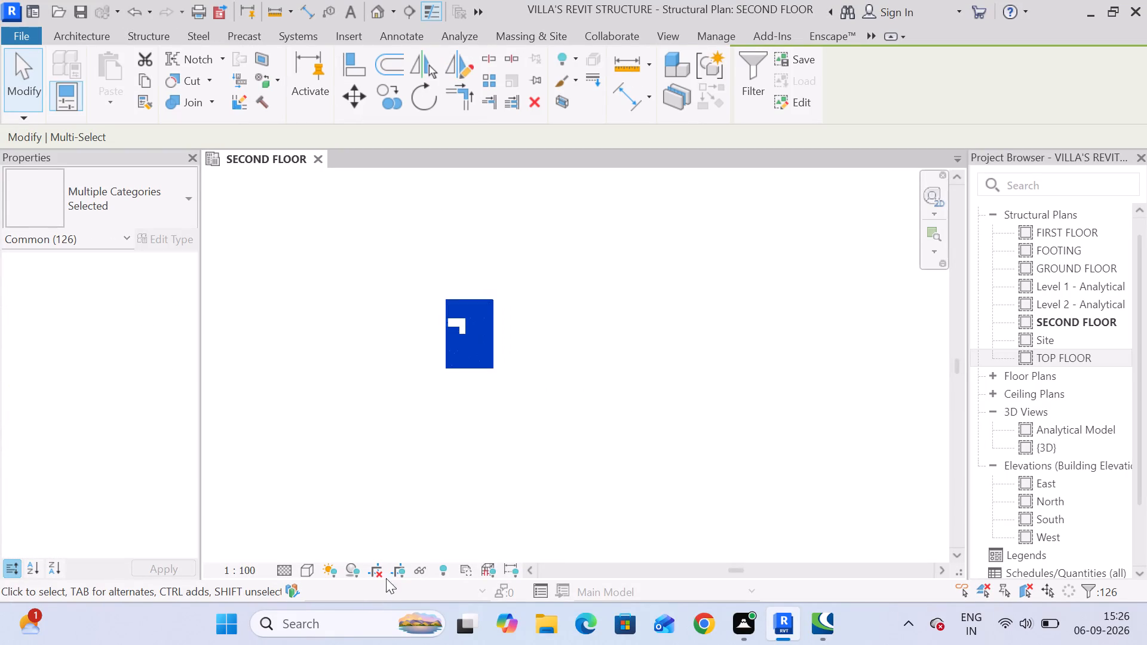
scroll(420, 509, down, 4)
middle_drag(534, 376, 703, 249)
scroll(284, 252, up, 1)
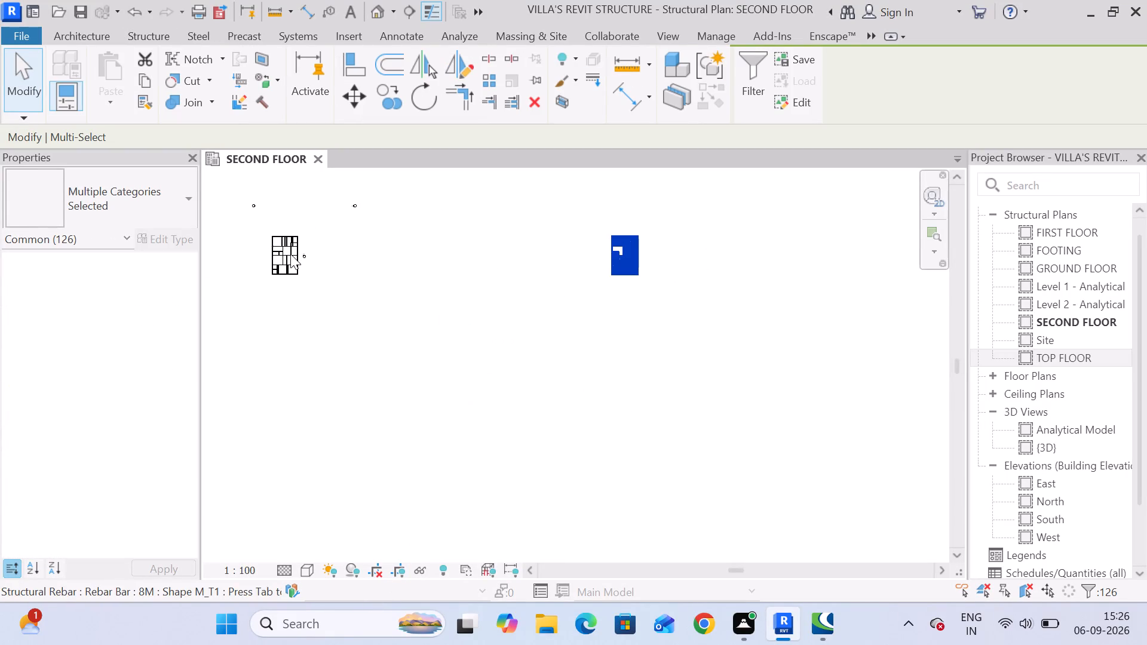
scroll(290, 254, up, 7)
middle_drag(394, 262, 457, 303)
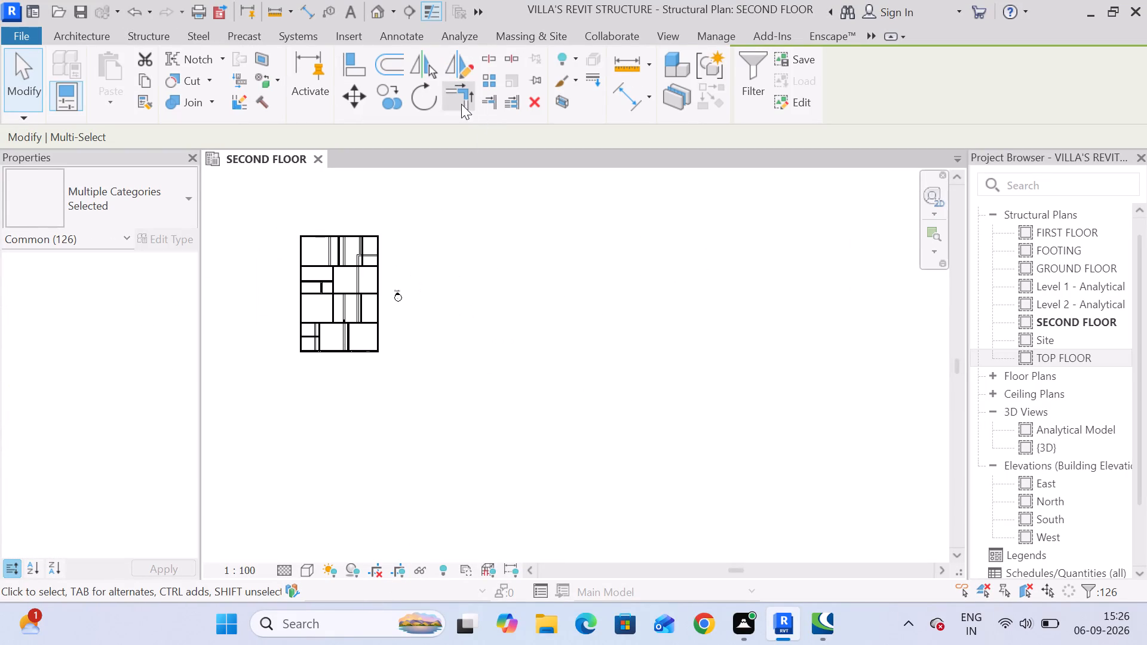
click(359, 96)
scroll(321, 247, up, 9)
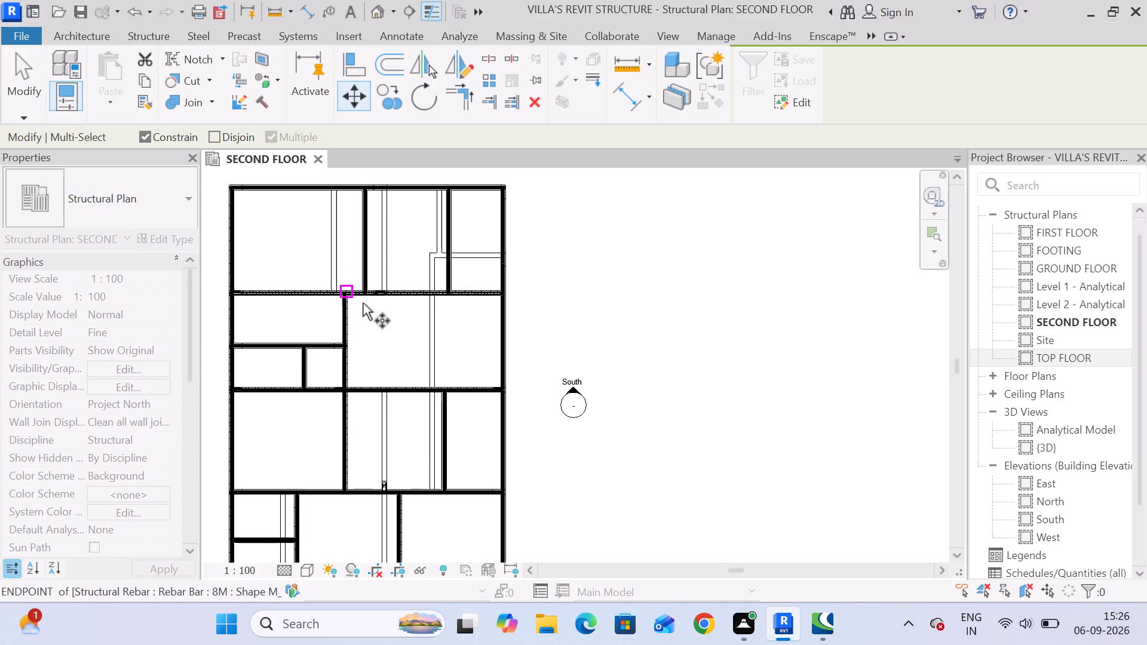
middle_drag(423, 364, 500, 320)
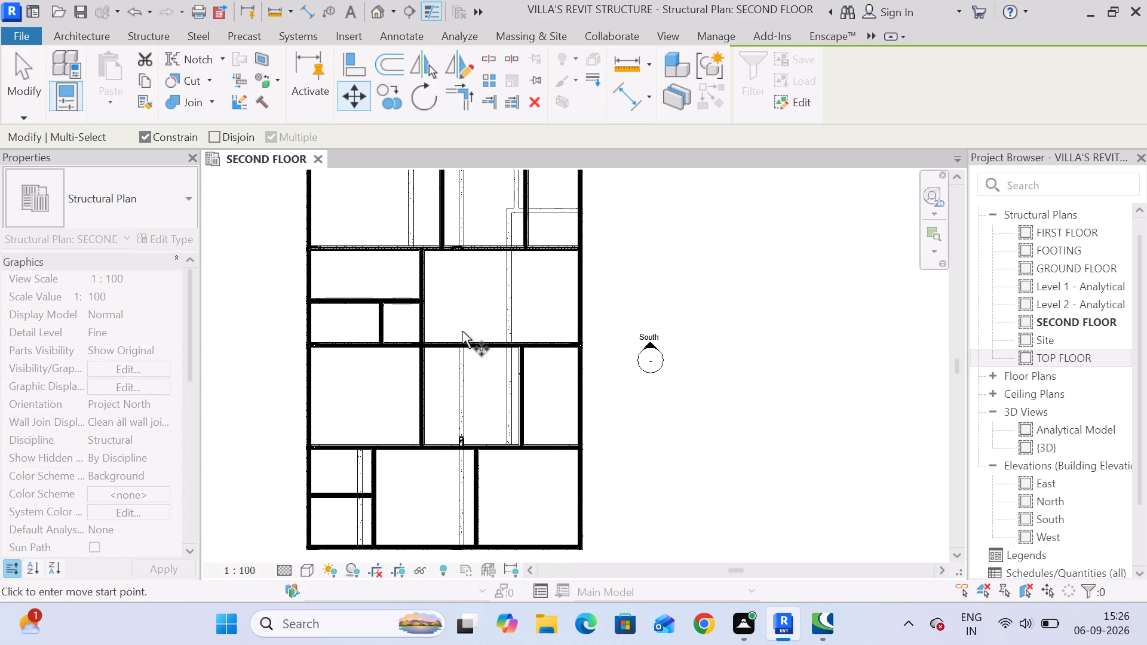
scroll(456, 321, up, 3)
scroll(358, 304, up, 5)
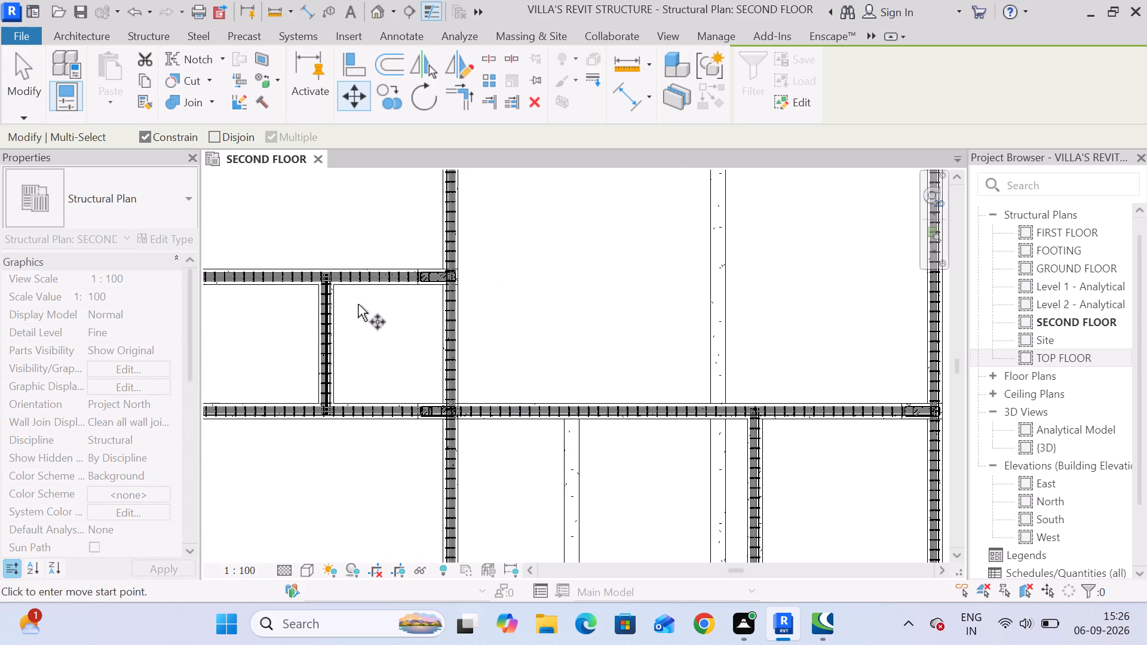
scroll(358, 304, down, 4)
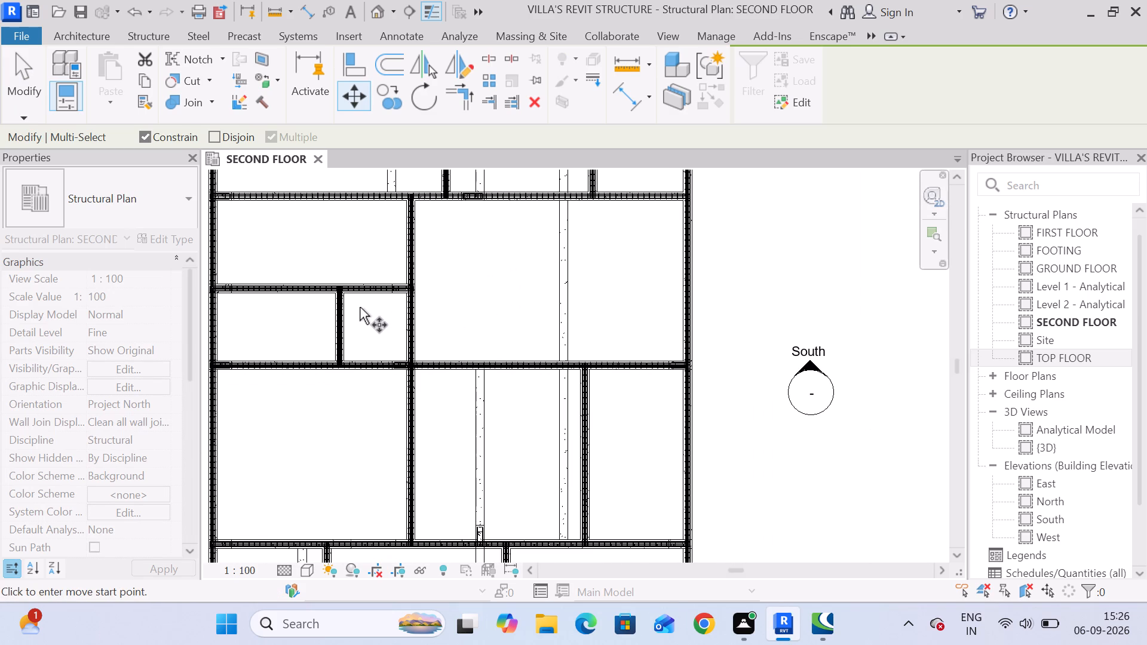
scroll(358, 308, up, 4)
scroll(359, 311, down, 4)
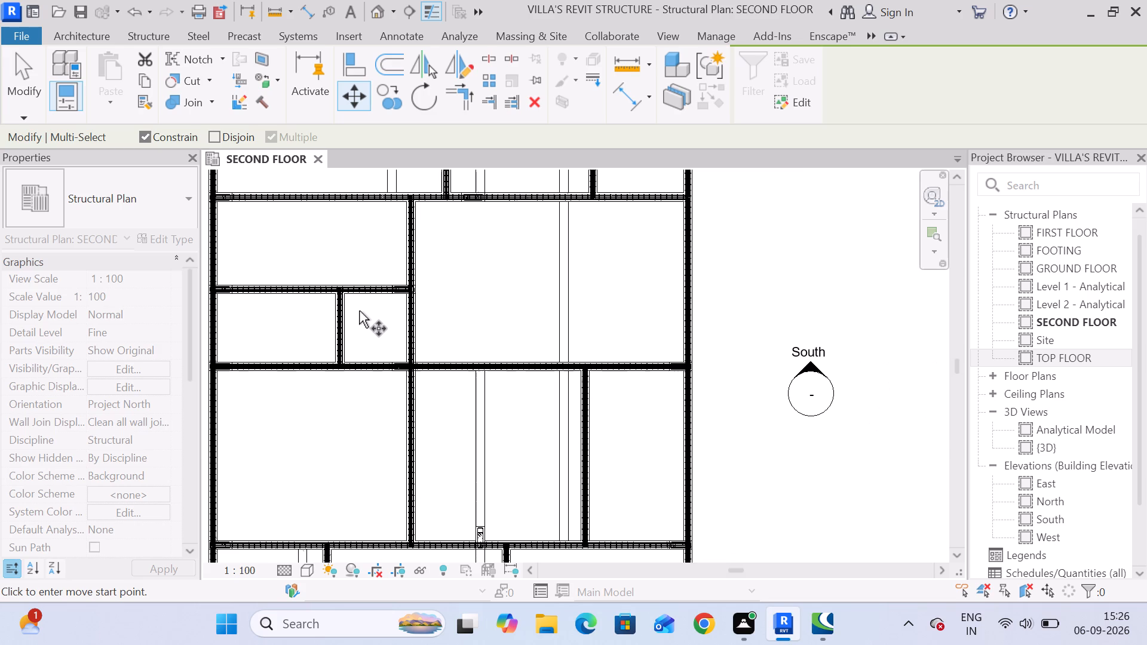
scroll(359, 311, down, 2)
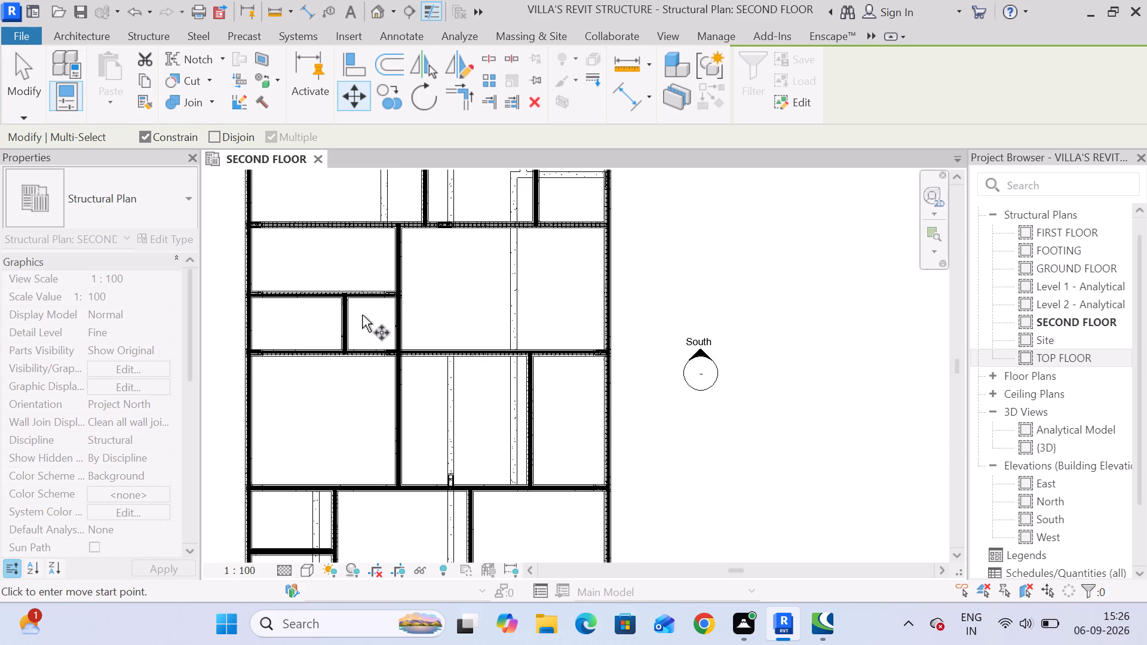
scroll(370, 315, down, 6)
scroll(580, 311, down, 11)
scroll(789, 319, down, 3)
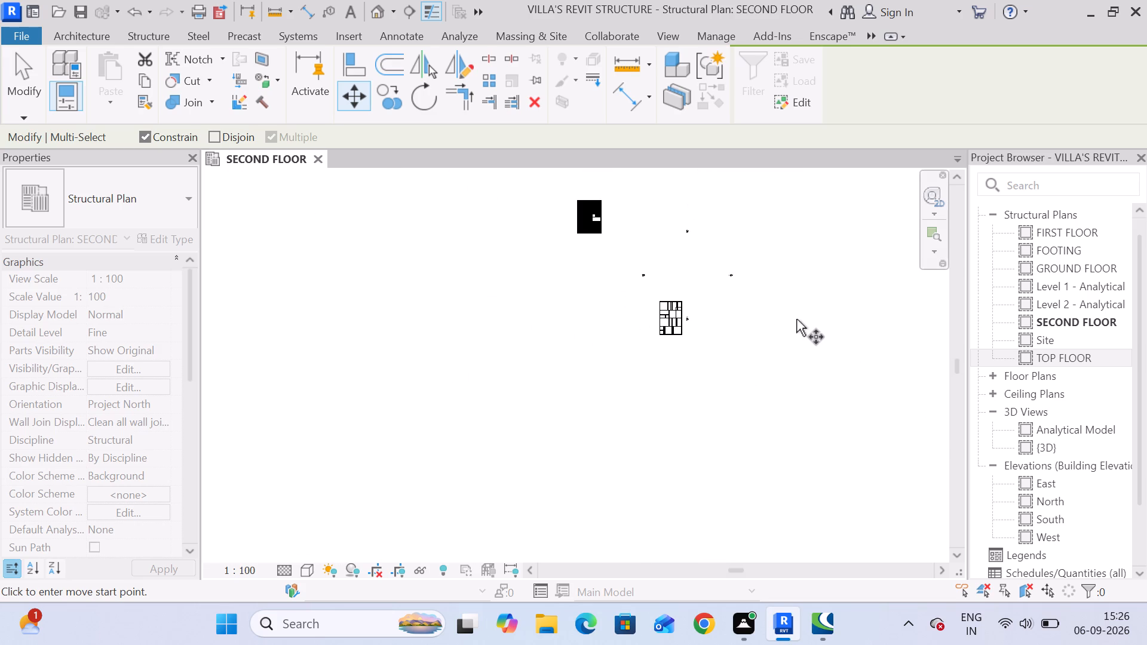
middle_drag(802, 319, 541, 320)
scroll(729, 332, up, 18)
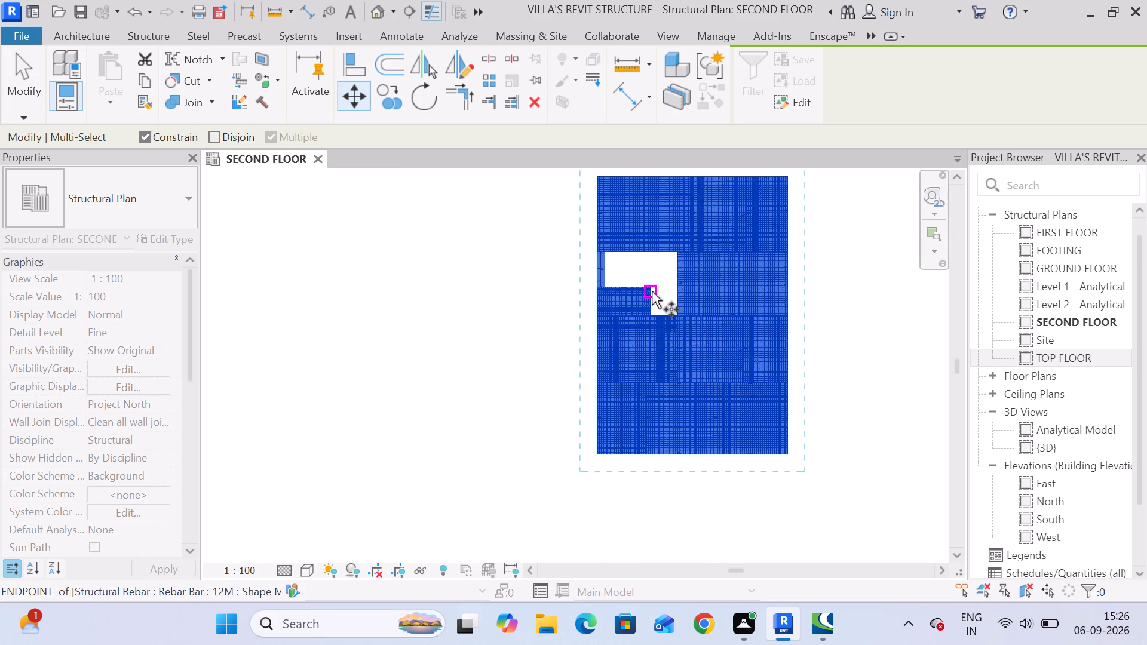
scroll(652, 291, up, 9)
scroll(638, 427, up, 5)
middle_drag(660, 408, 657, 325)
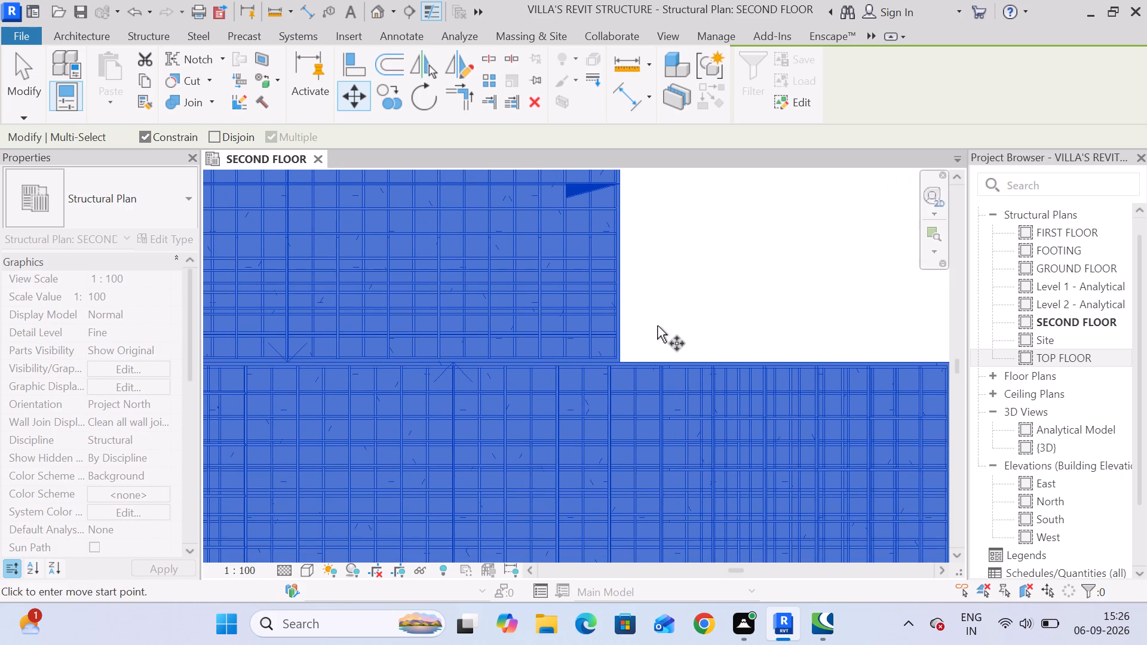
scroll(657, 327, down, 5)
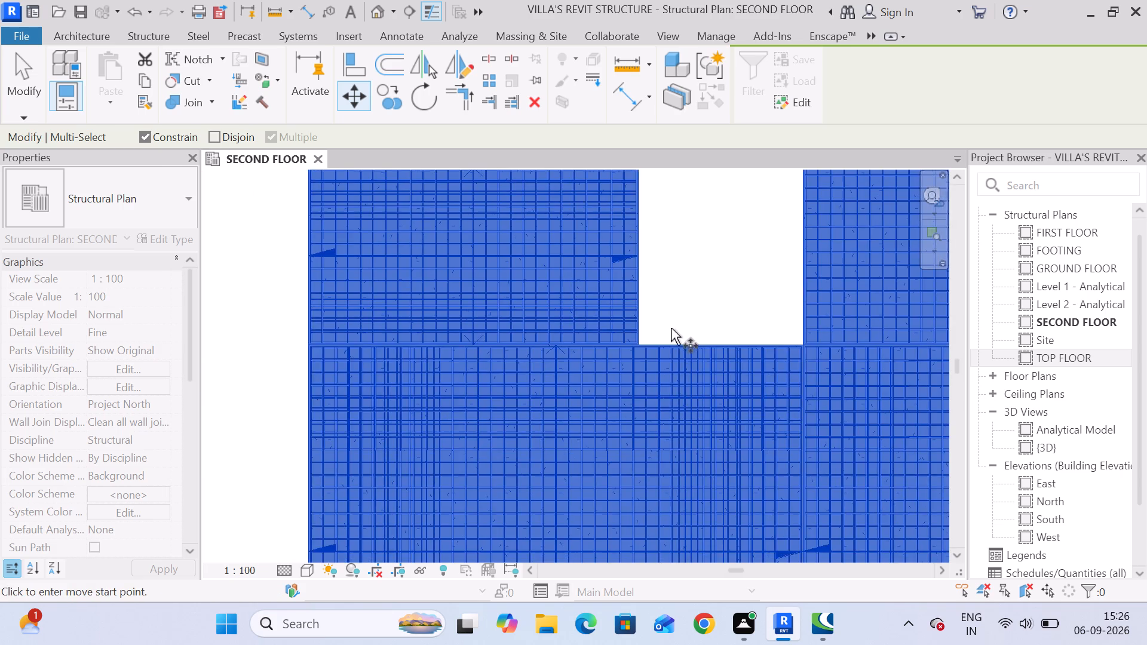
middle_drag(683, 299, 614, 406)
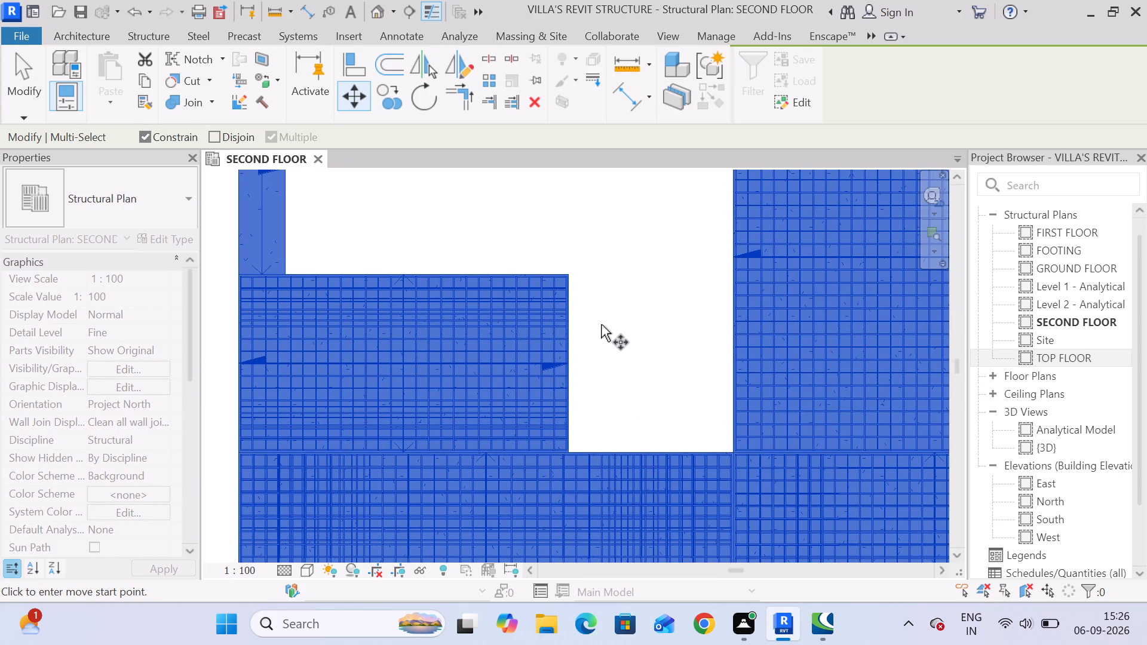
scroll(600, 337, down, 3)
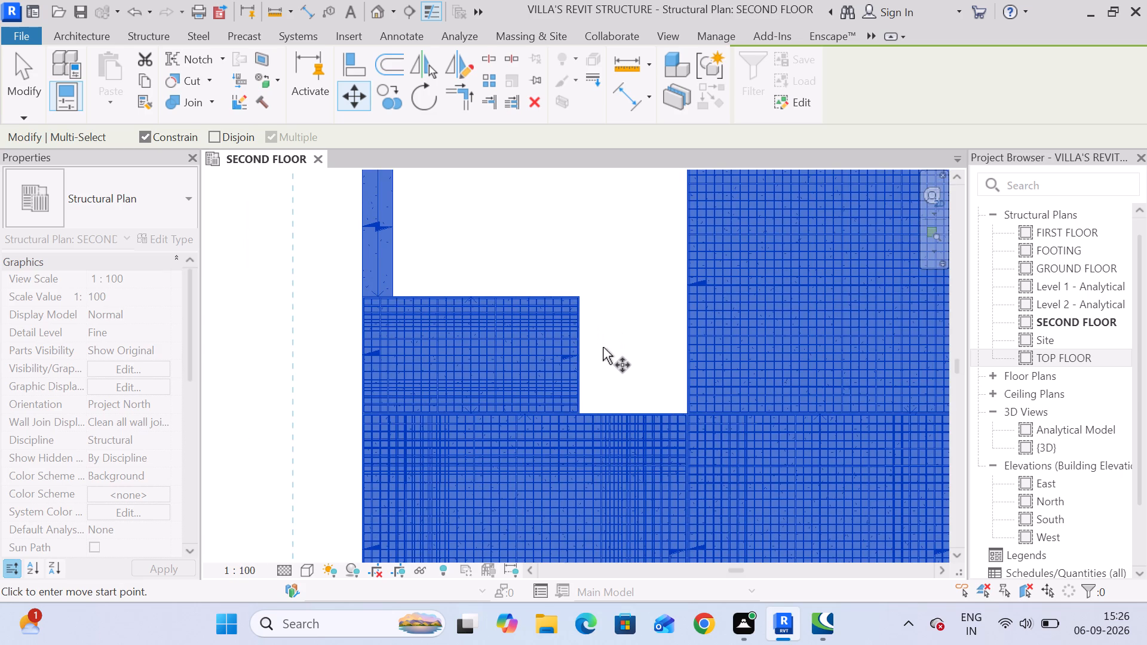
middle_drag(603, 347, 666, 444)
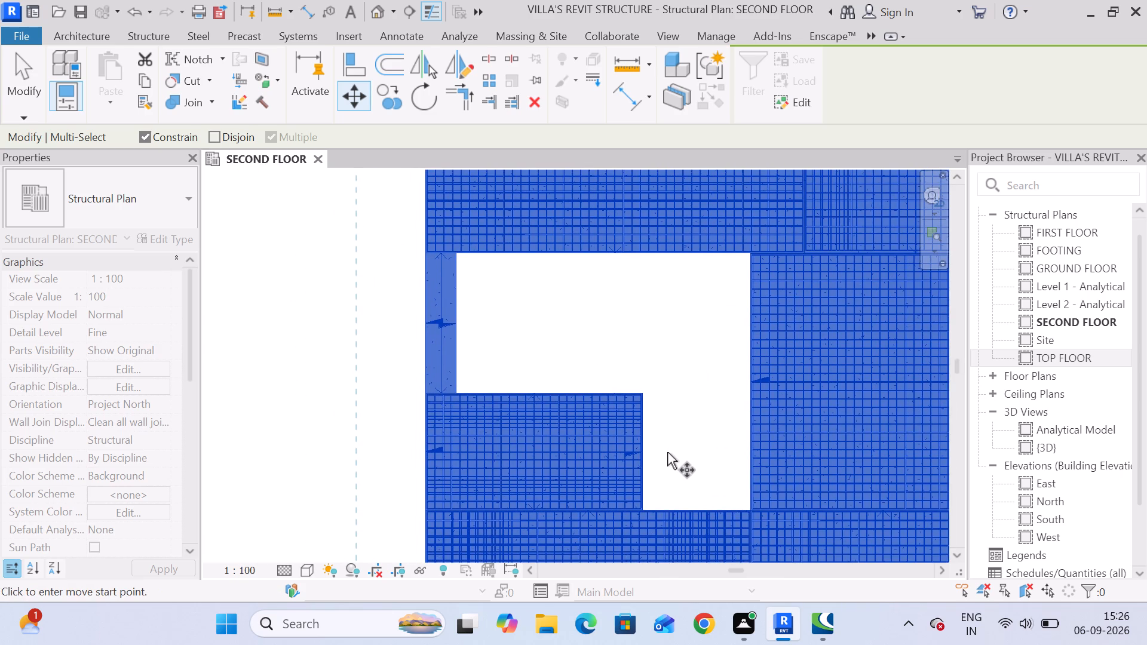
middle_drag(667, 452, 658, 346)
scroll(639, 443, up, 4)
scroll(631, 385, up, 5)
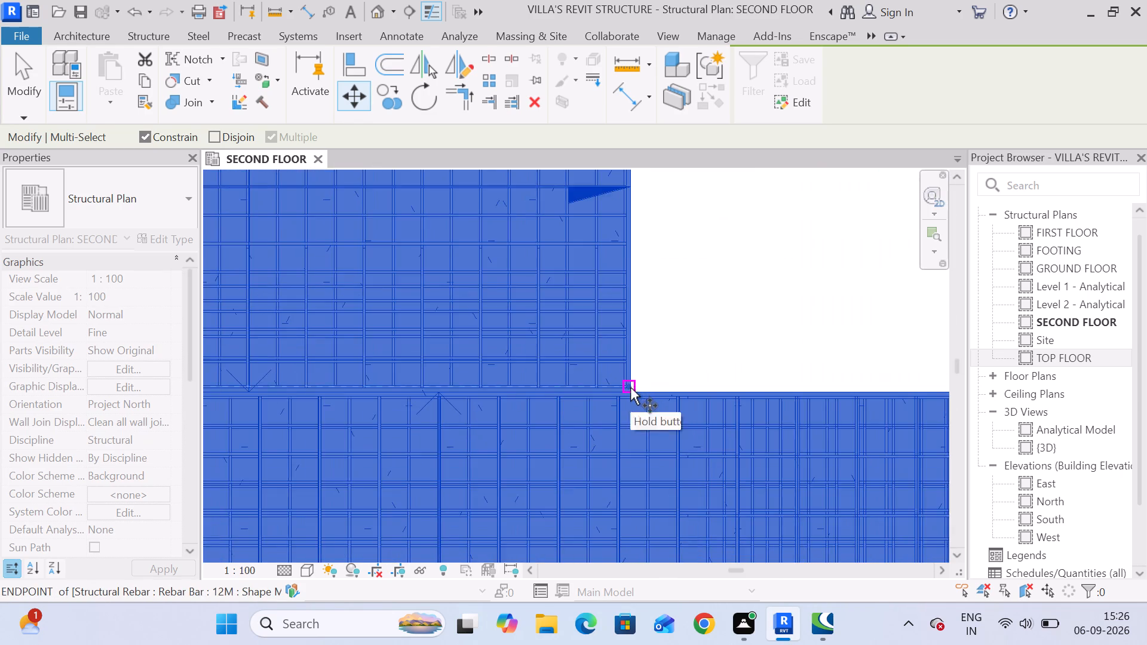
scroll(630, 388, up, 10)
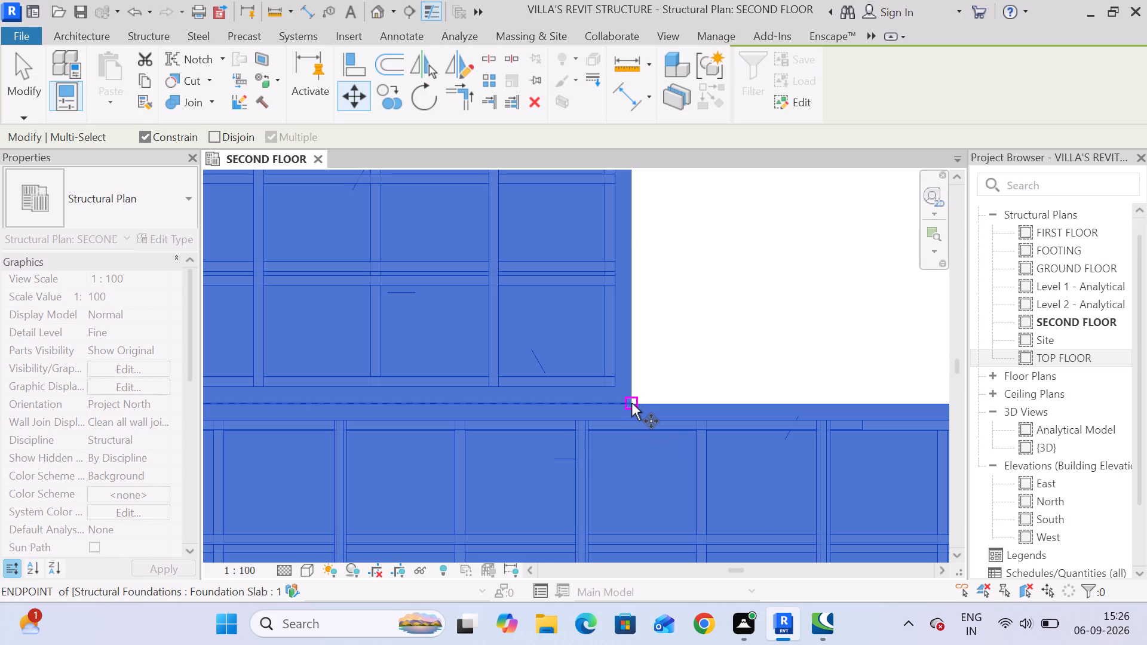
click(631, 403)
scroll(512, 417, down, 17)
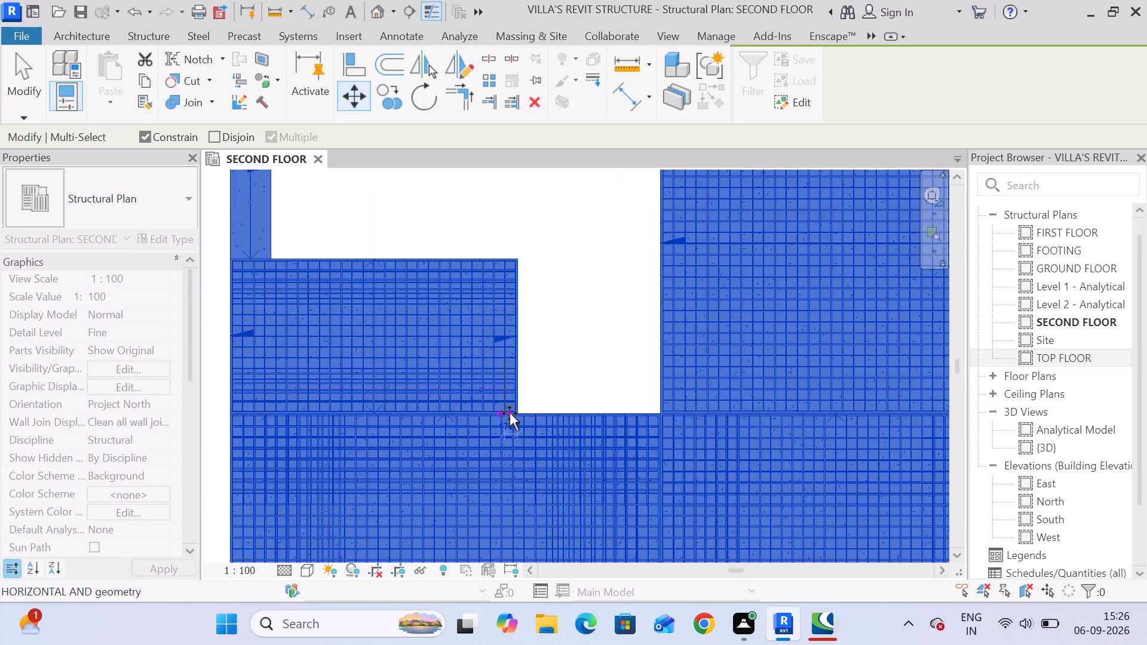
scroll(510, 413, down, 6)
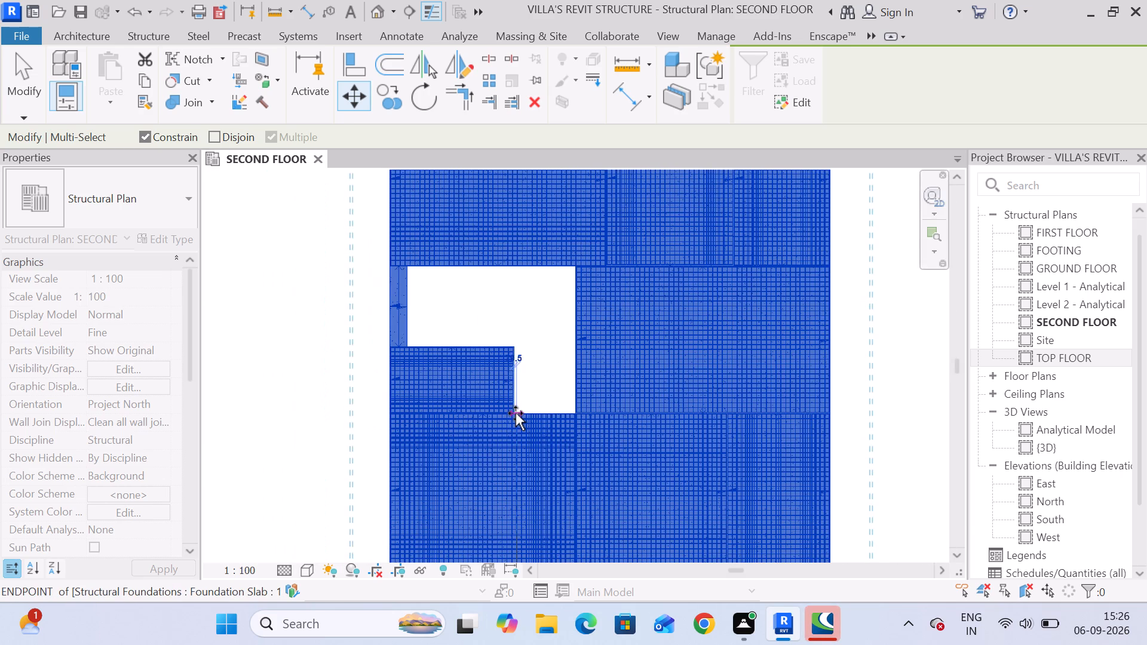
scroll(518, 413, down, 4)
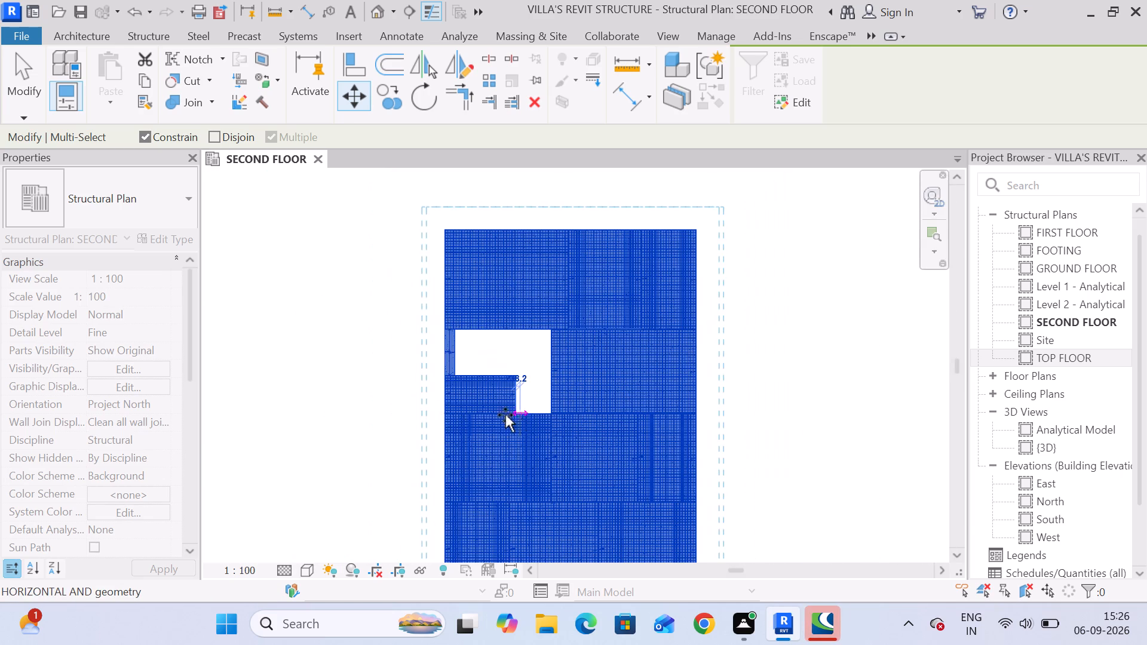
middle_drag(376, 417, 702, 404)
scroll(425, 422, down, 5)
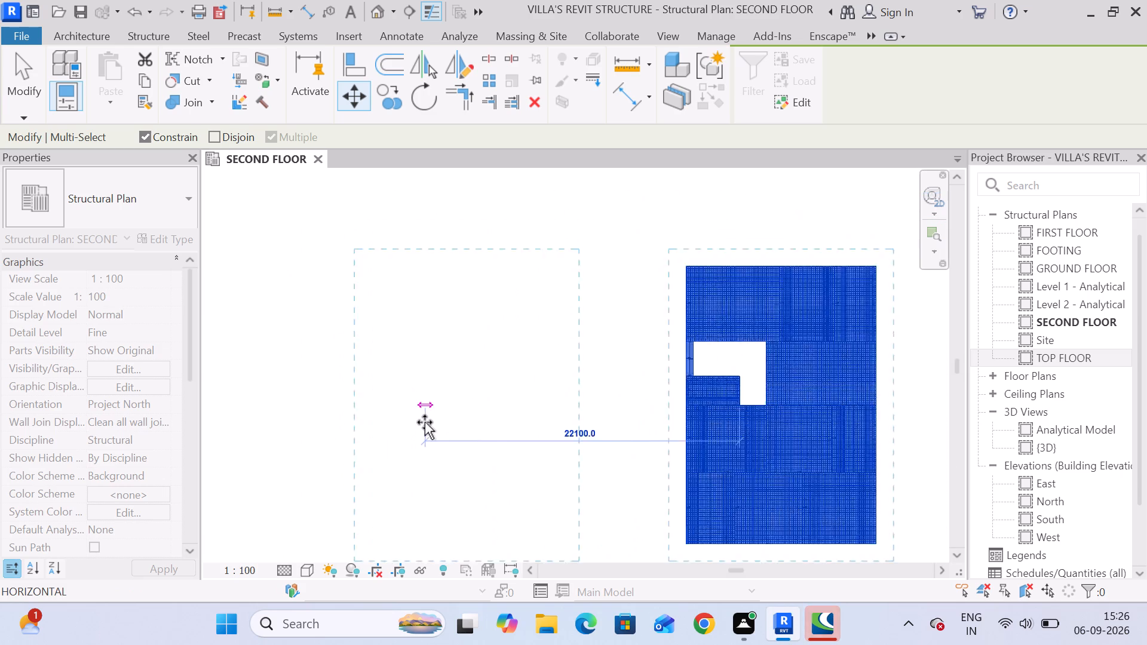
scroll(426, 419, down, 5)
middle_drag(433, 419, 724, 411)
middle_drag(434, 408, 743, 398)
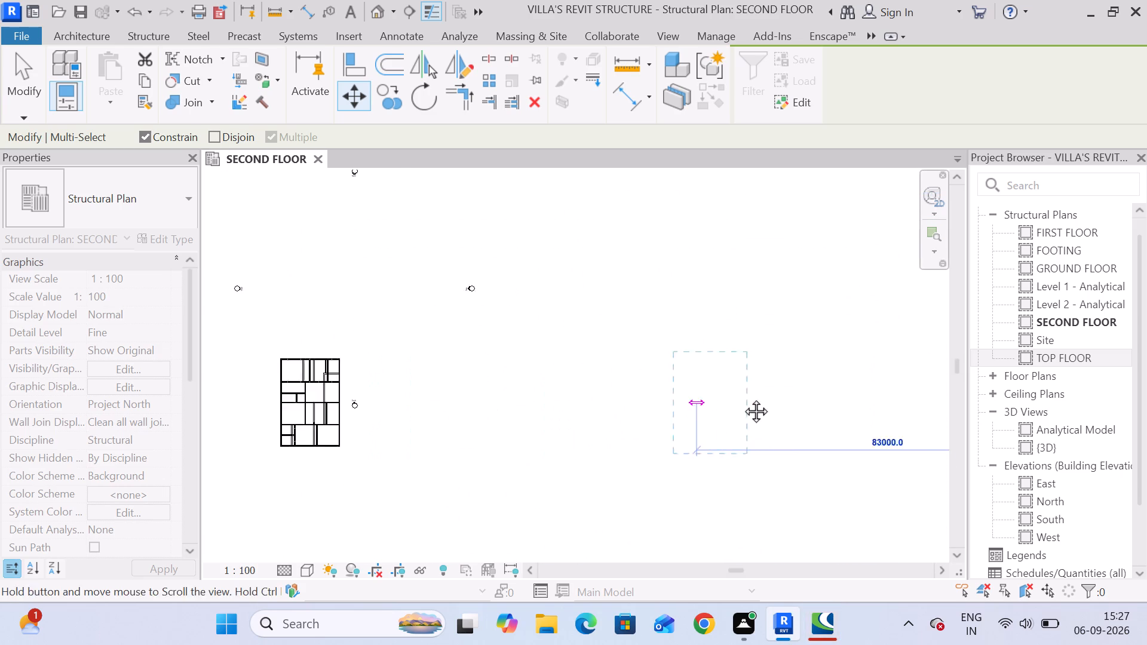
middle_drag(743, 398, 744, 398)
scroll(351, 407, up, 12)
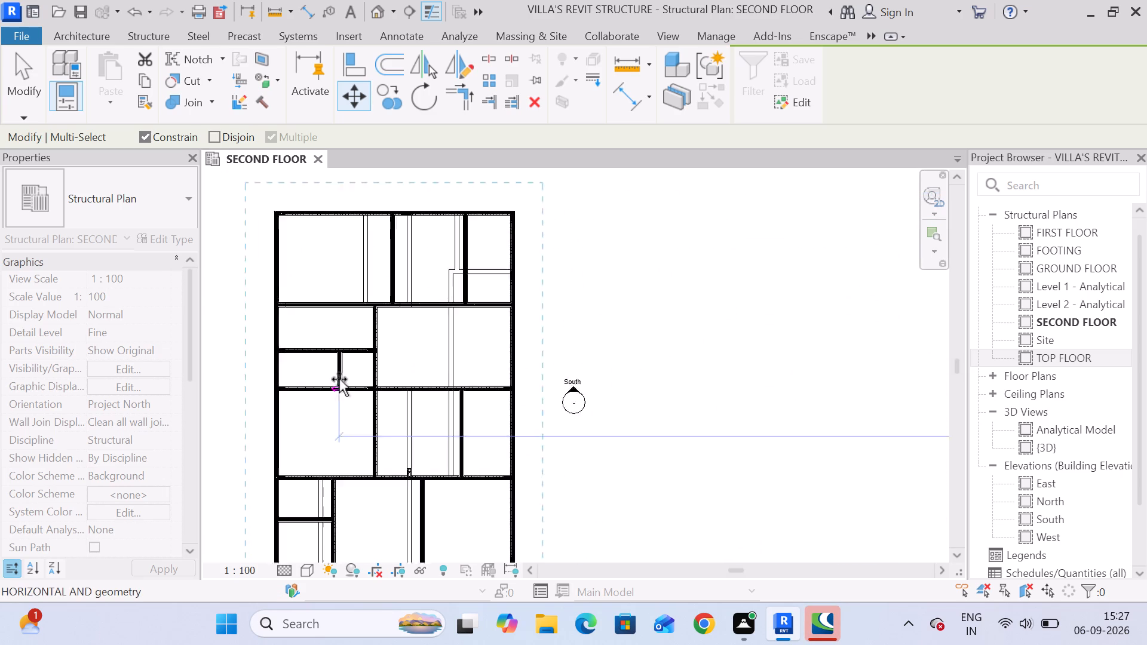
scroll(339, 379, up, 19)
middle_drag(368, 422, 562, 328)
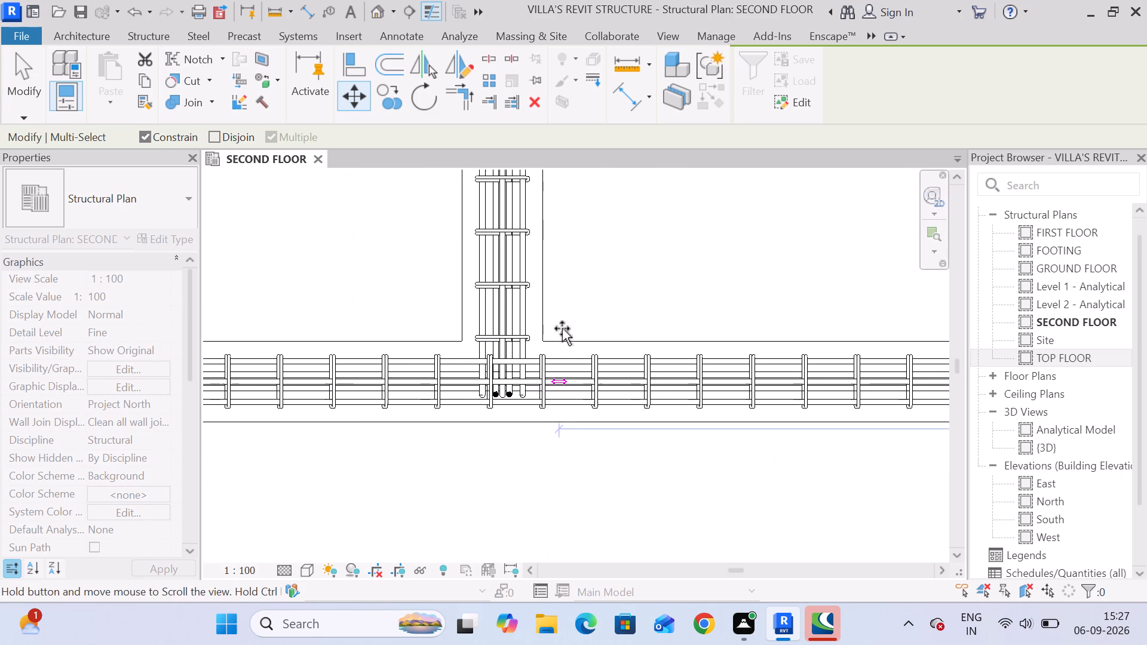
scroll(535, 431, down, 7)
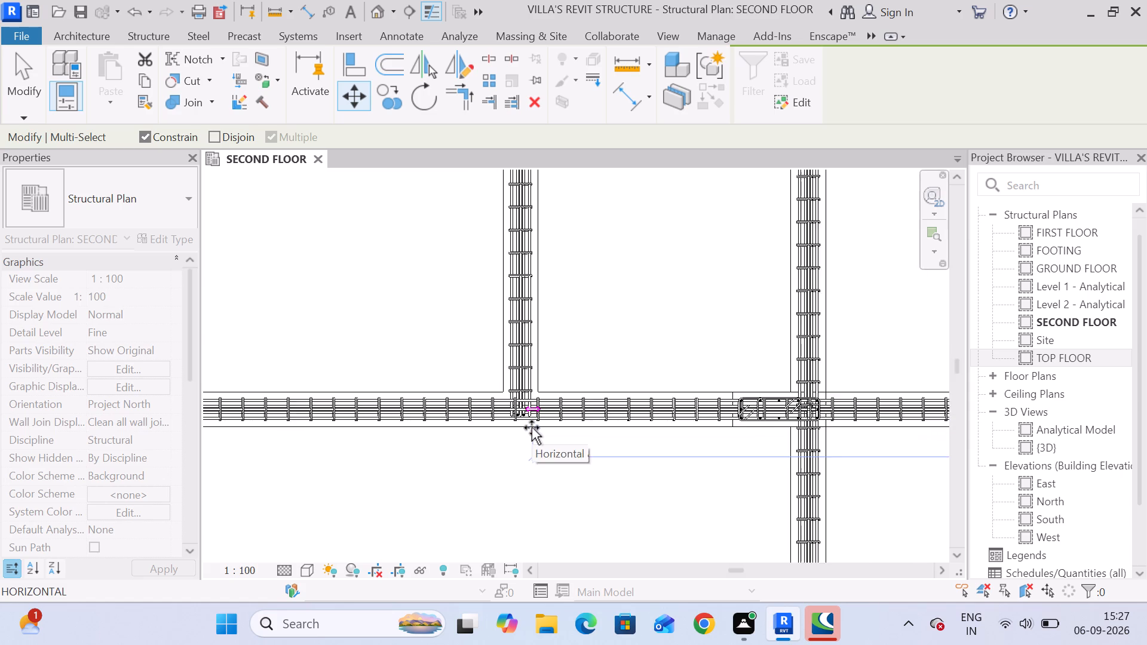
scroll(532, 428, down, 20)
scroll(561, 423, down, 5)
scroll(690, 421, down, 5)
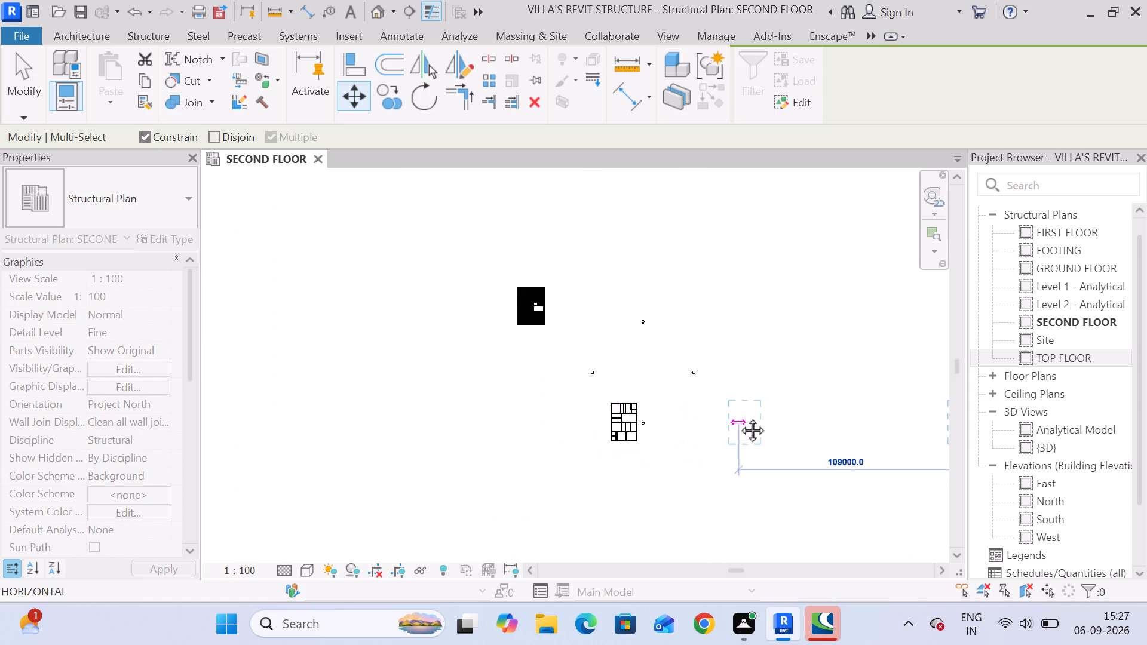
middle_drag(739, 417, 405, 430)
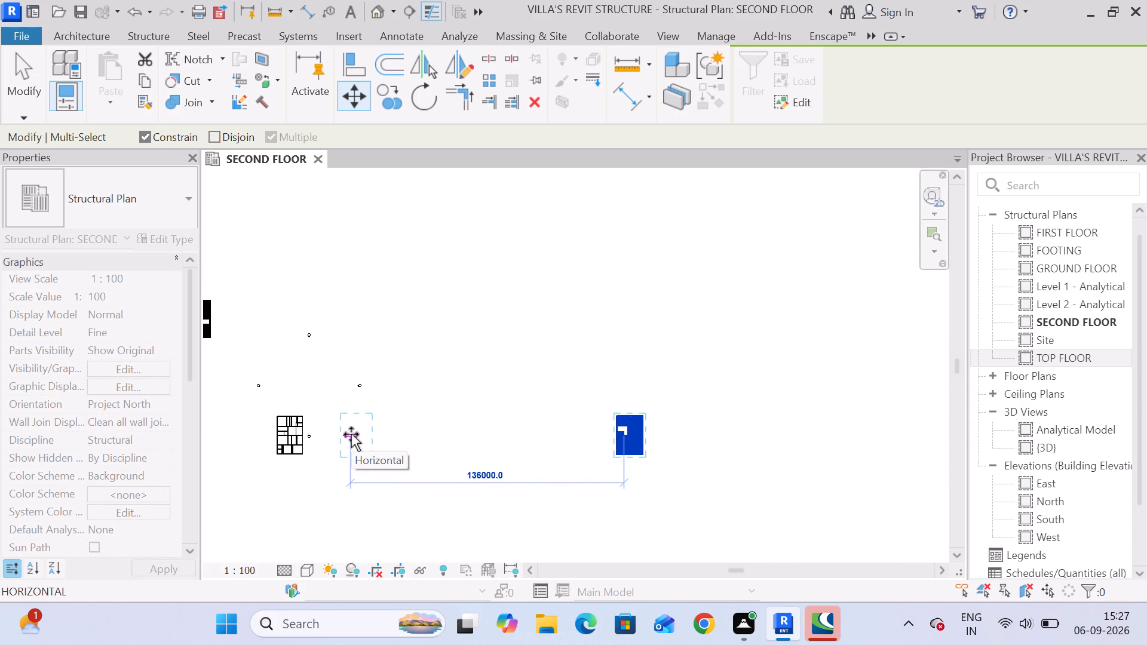
click(351, 434)
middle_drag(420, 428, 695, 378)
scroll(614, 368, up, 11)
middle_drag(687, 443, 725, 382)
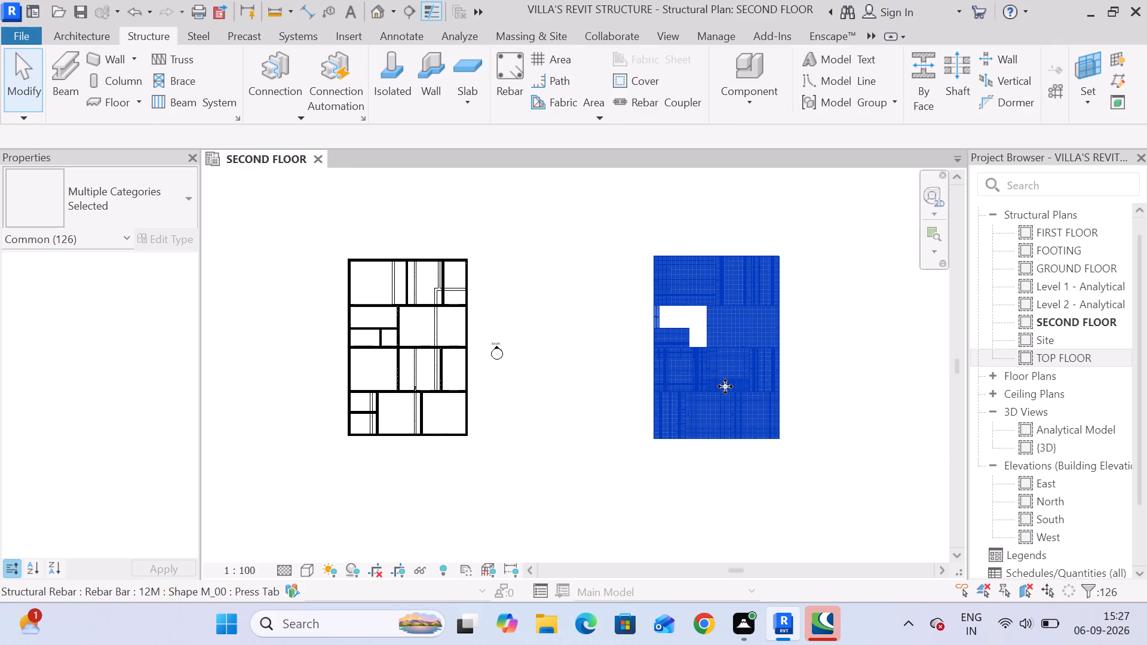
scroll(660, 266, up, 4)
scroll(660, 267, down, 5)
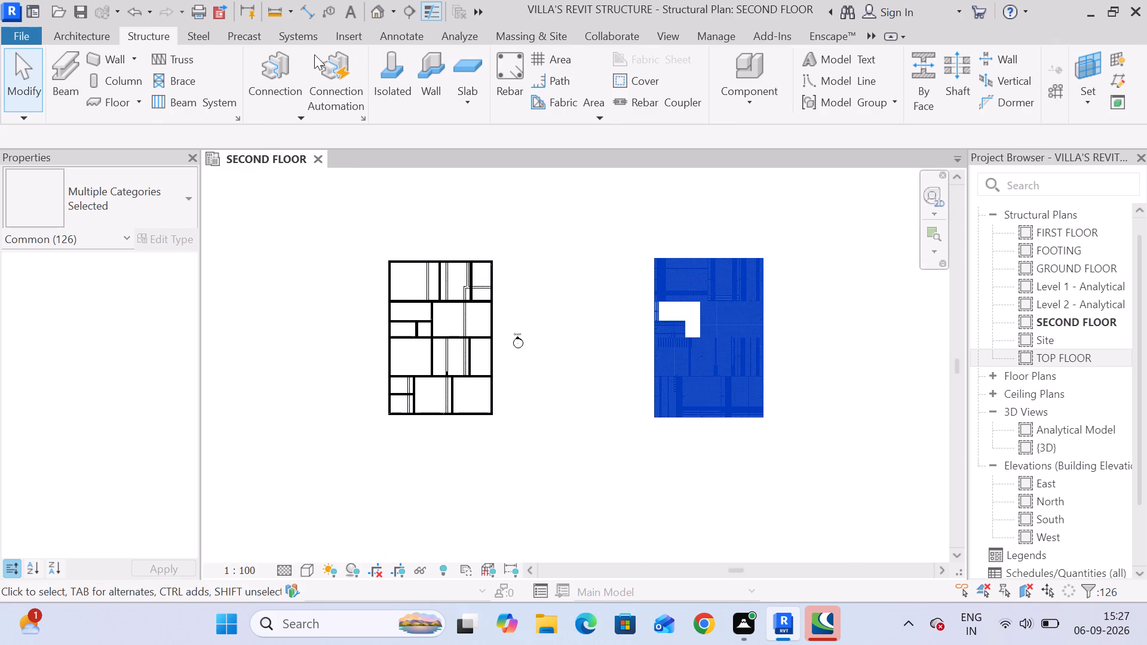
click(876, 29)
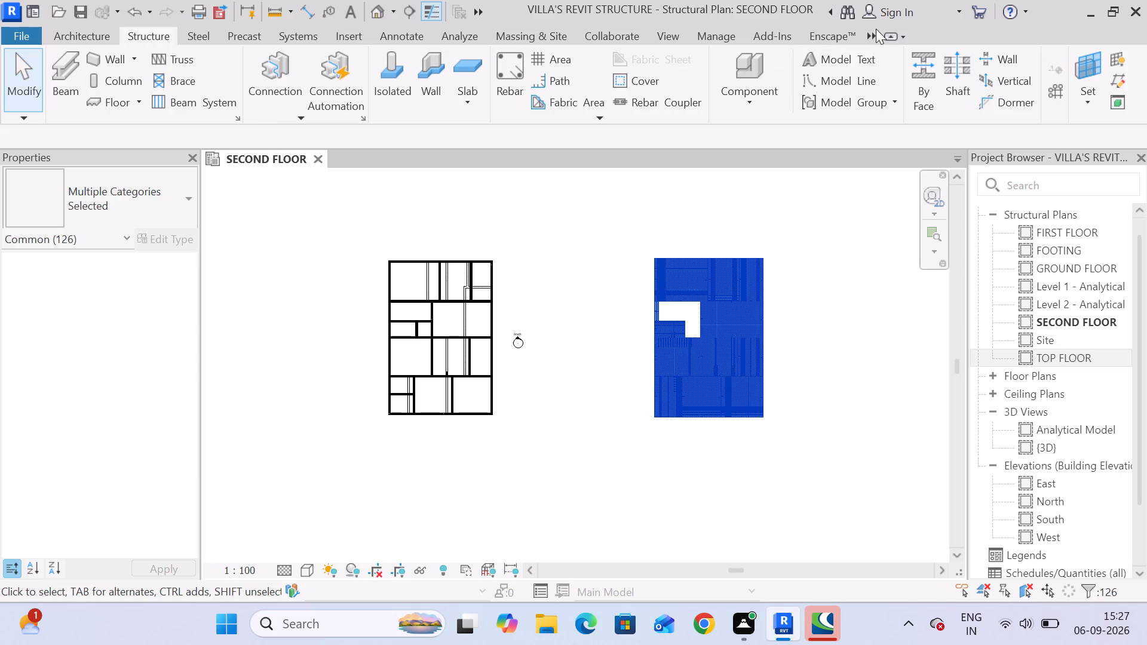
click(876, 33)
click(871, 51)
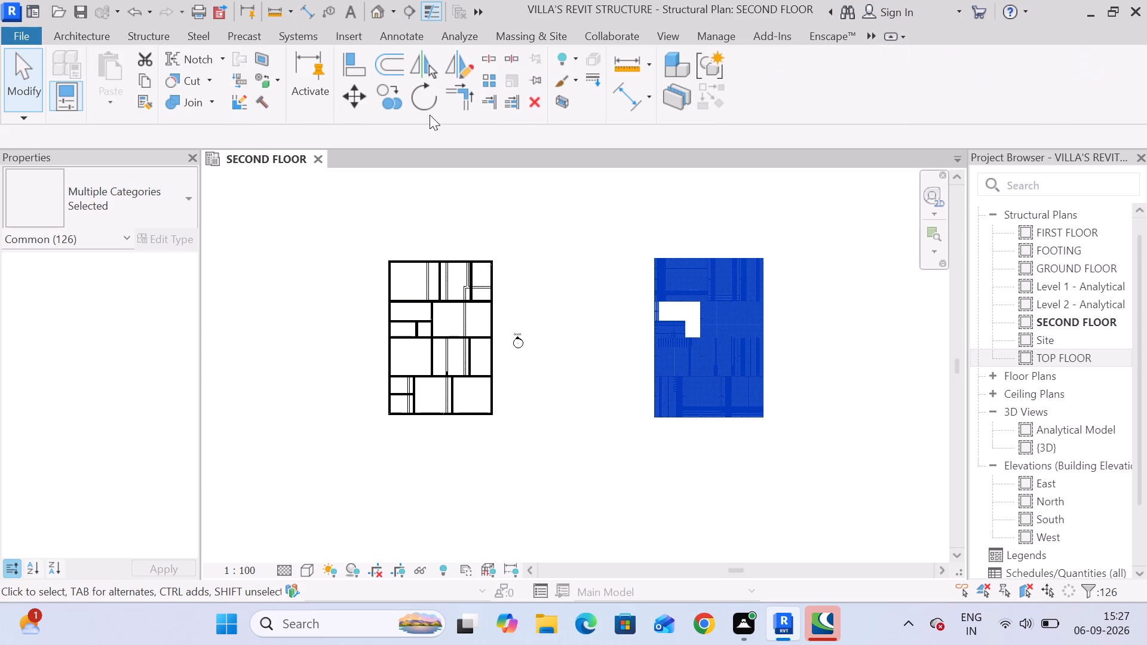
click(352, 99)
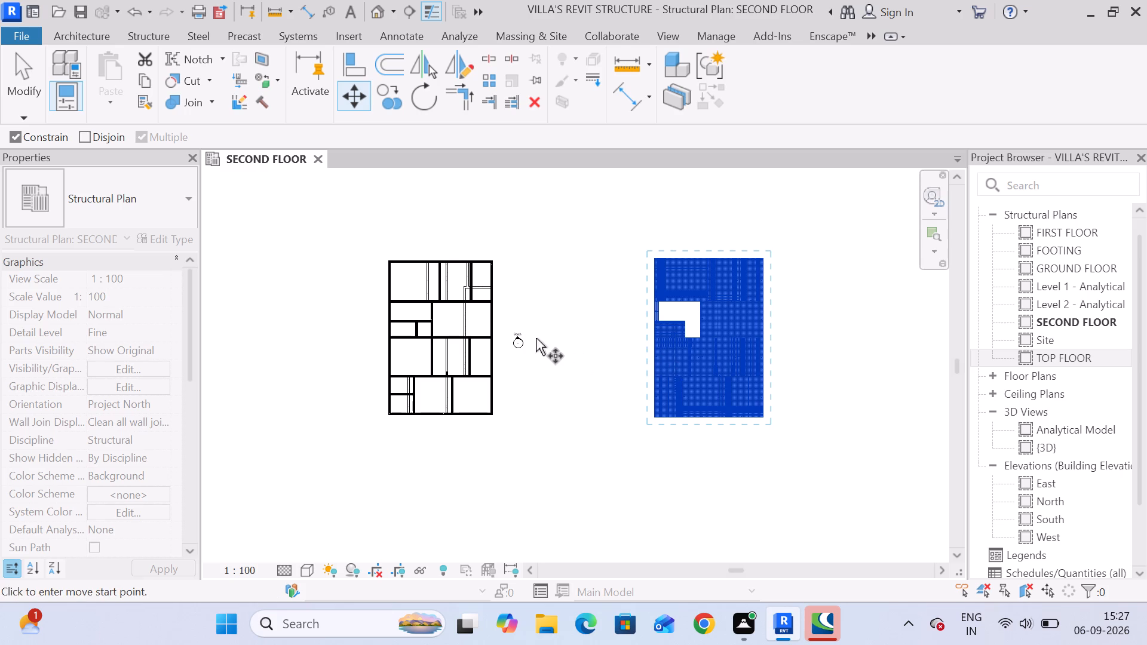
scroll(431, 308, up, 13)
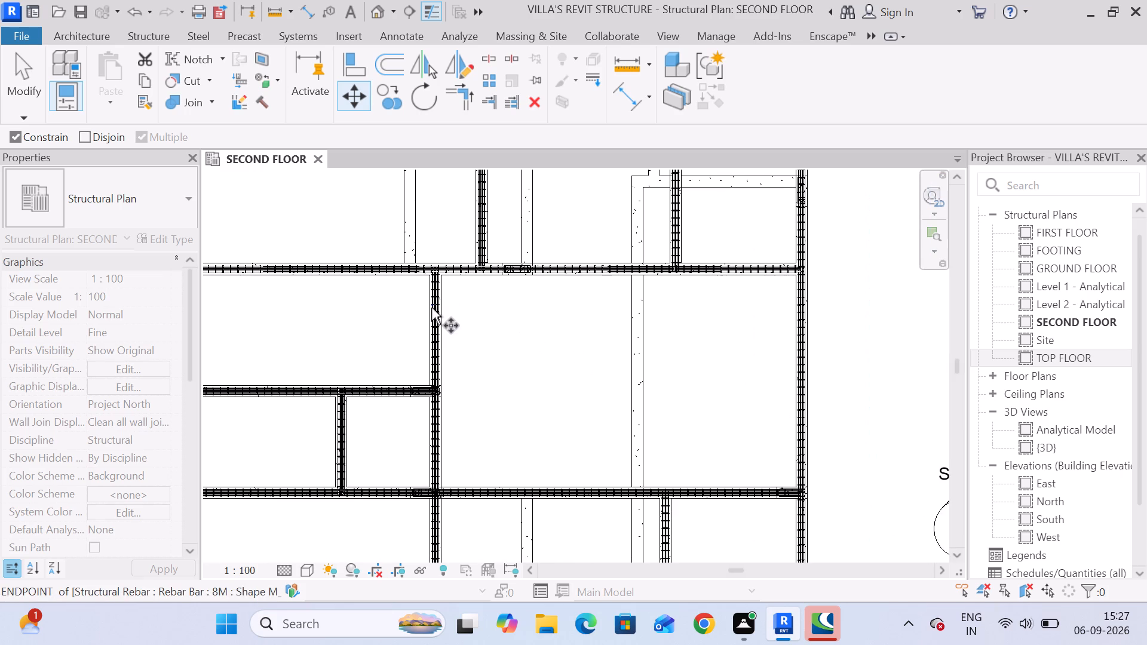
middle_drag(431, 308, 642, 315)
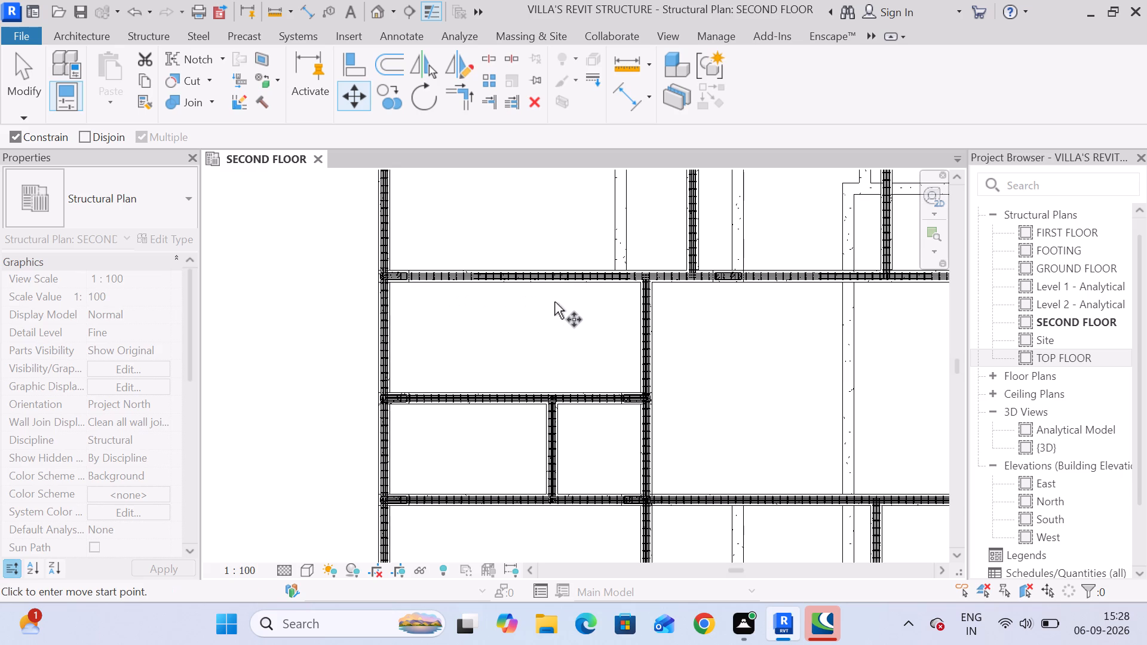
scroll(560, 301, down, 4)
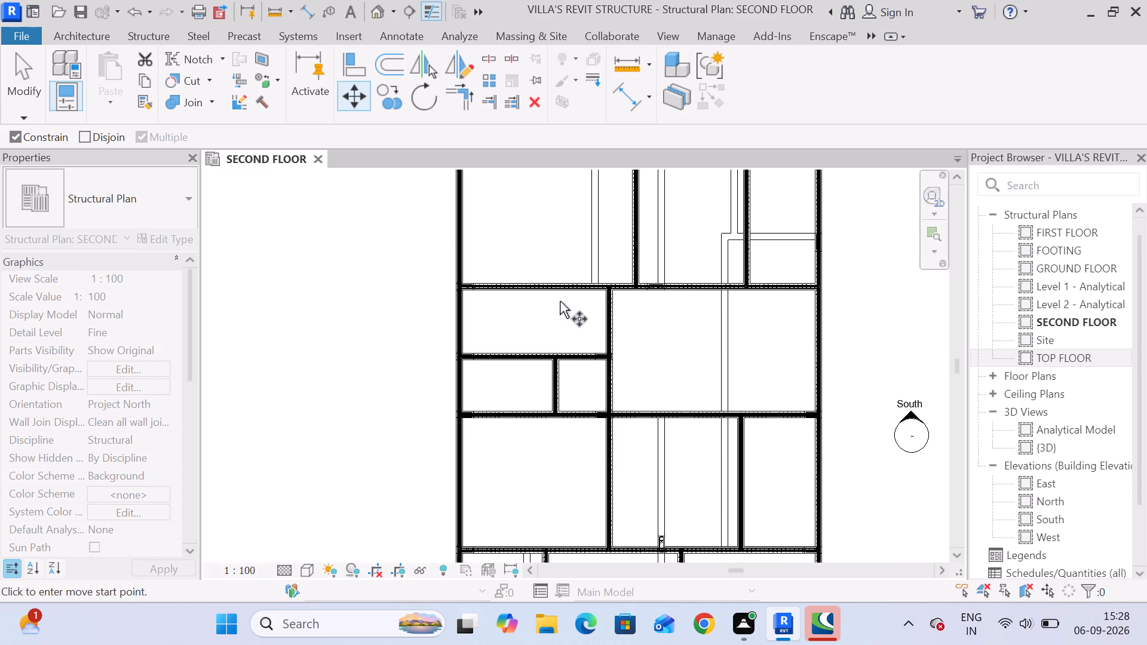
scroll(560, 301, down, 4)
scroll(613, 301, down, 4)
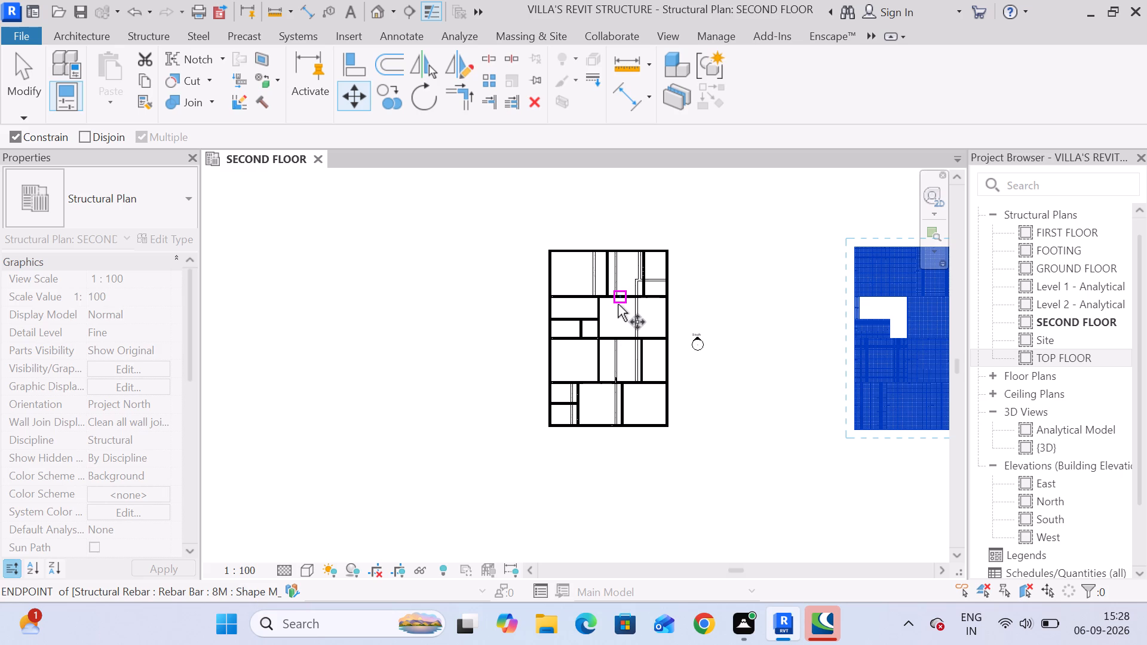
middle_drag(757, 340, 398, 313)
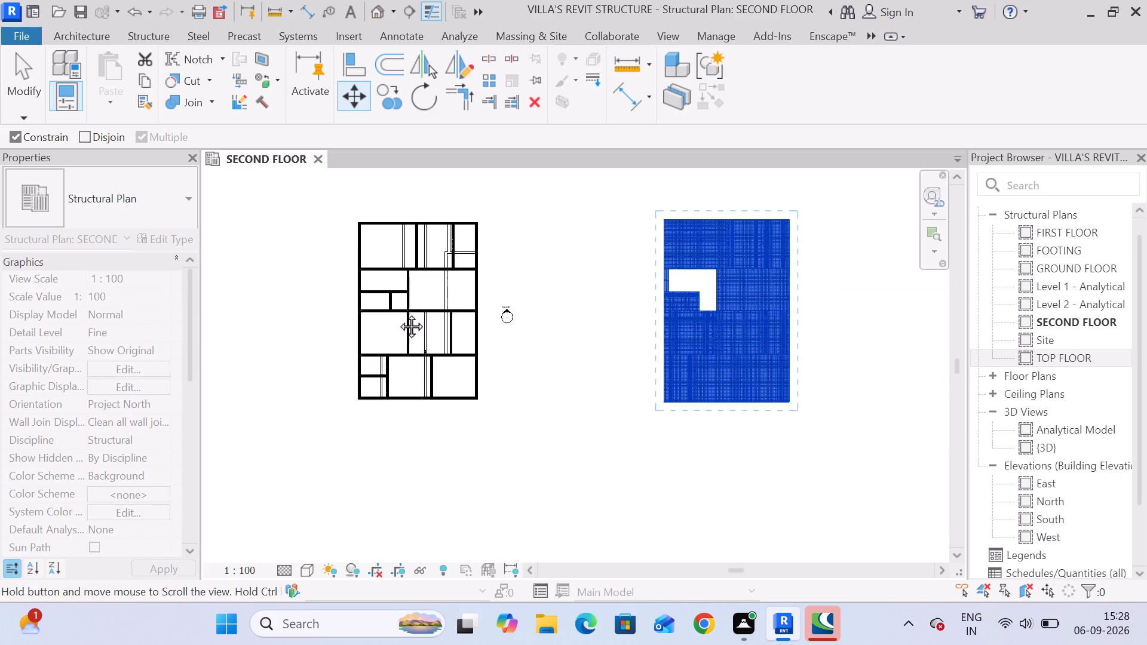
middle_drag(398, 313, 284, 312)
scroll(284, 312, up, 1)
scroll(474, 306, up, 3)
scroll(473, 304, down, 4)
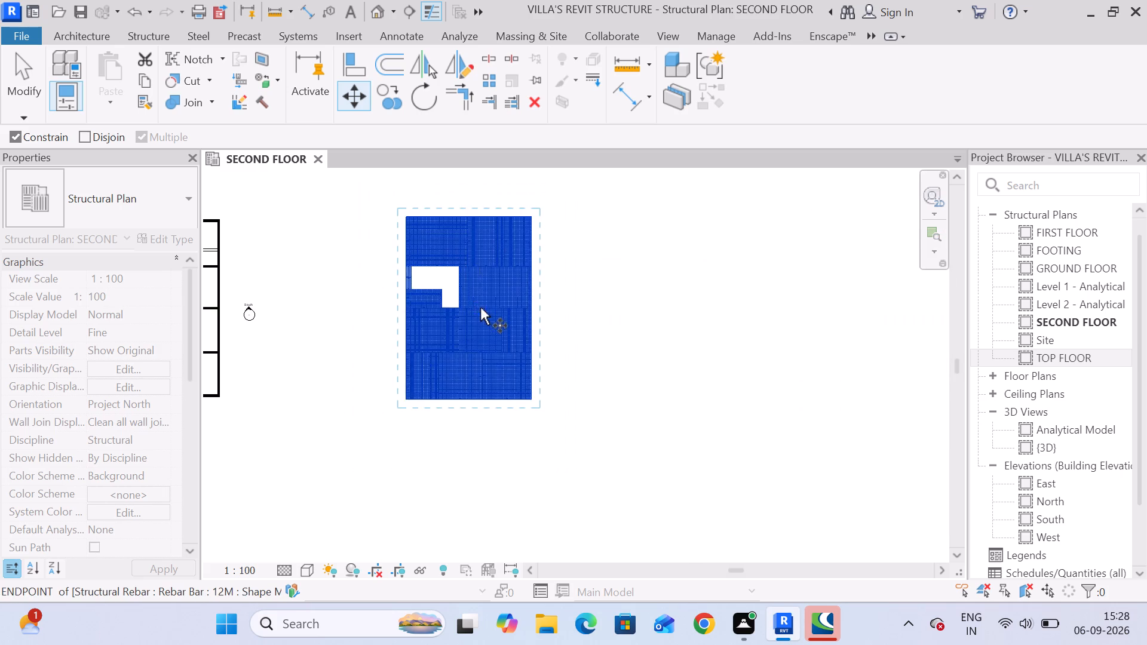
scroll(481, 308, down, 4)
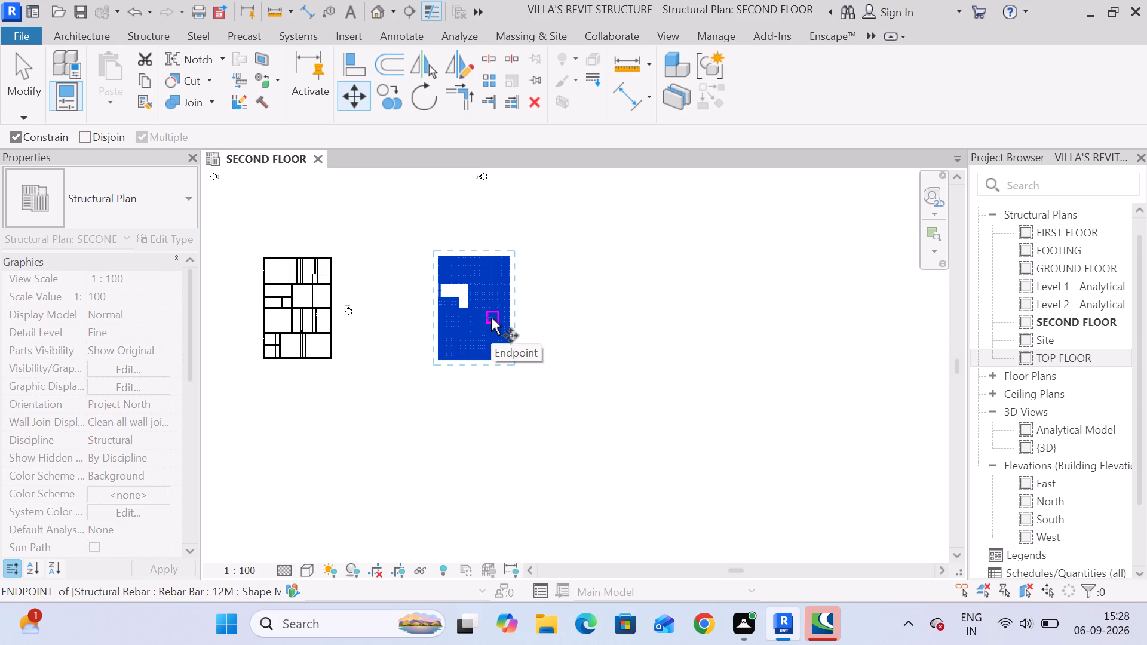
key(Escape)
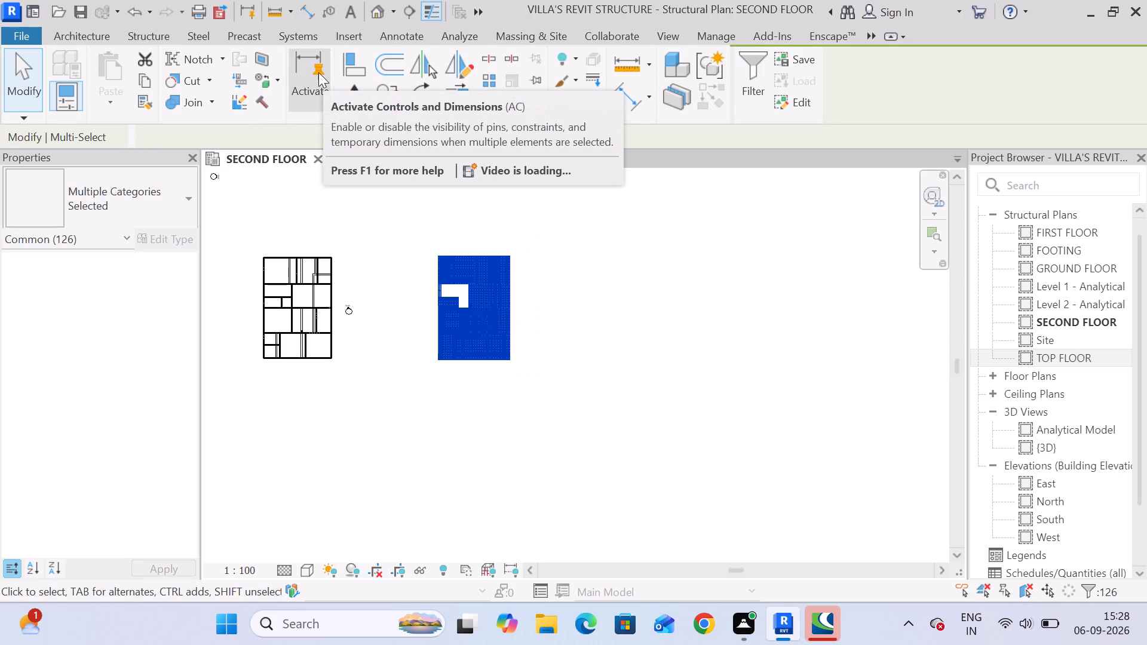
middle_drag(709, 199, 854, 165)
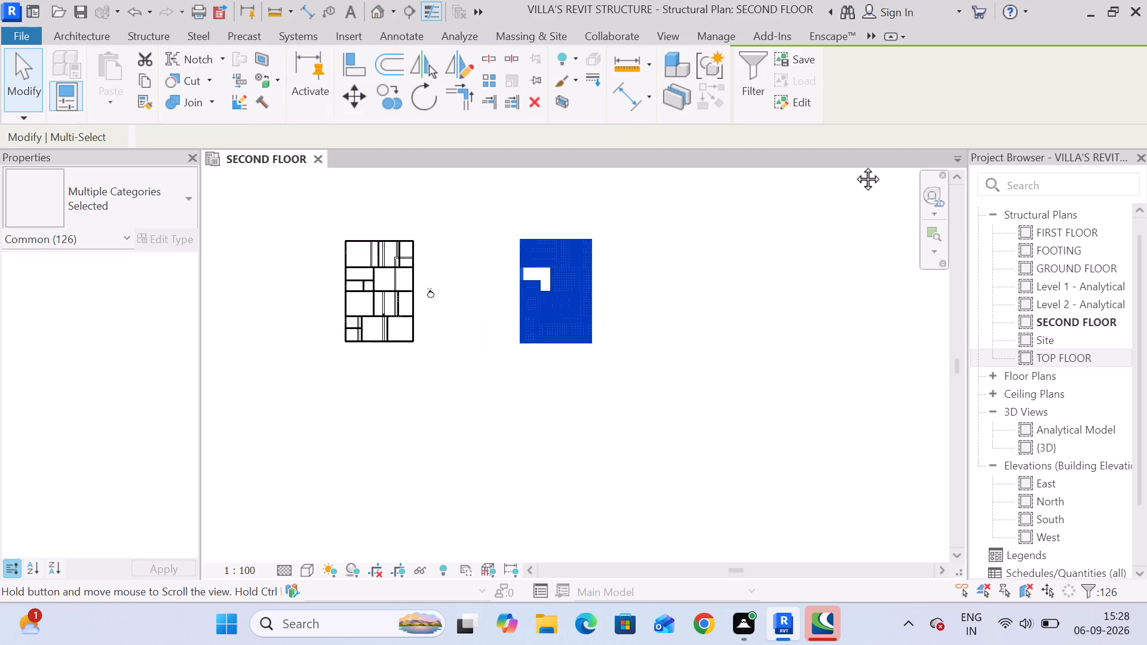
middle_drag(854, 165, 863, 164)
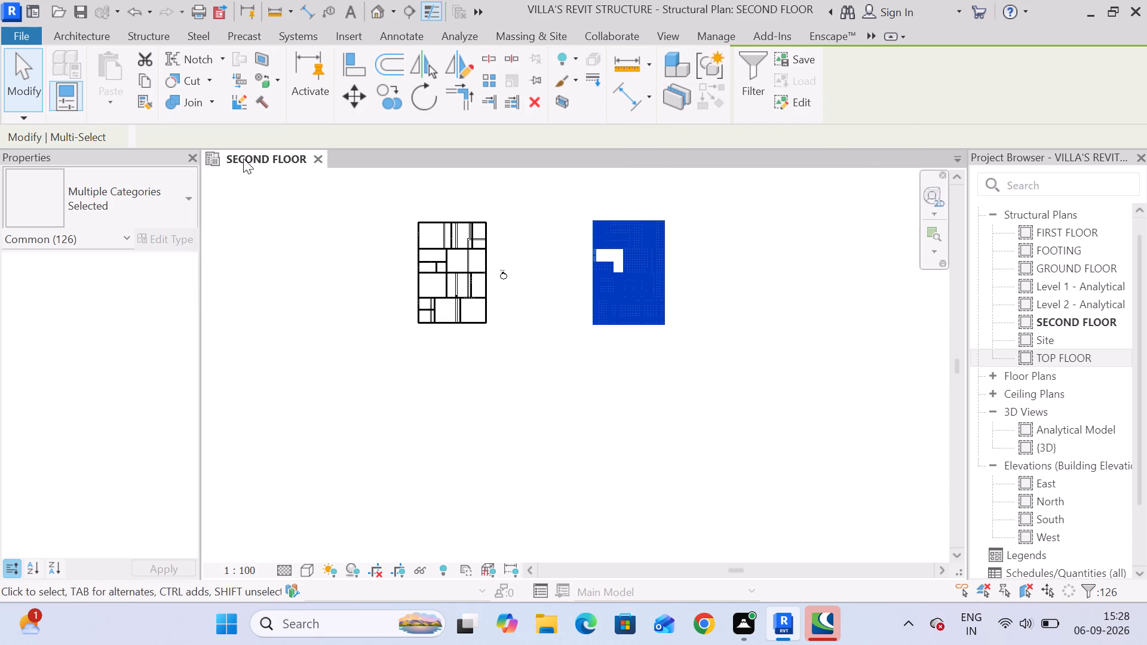
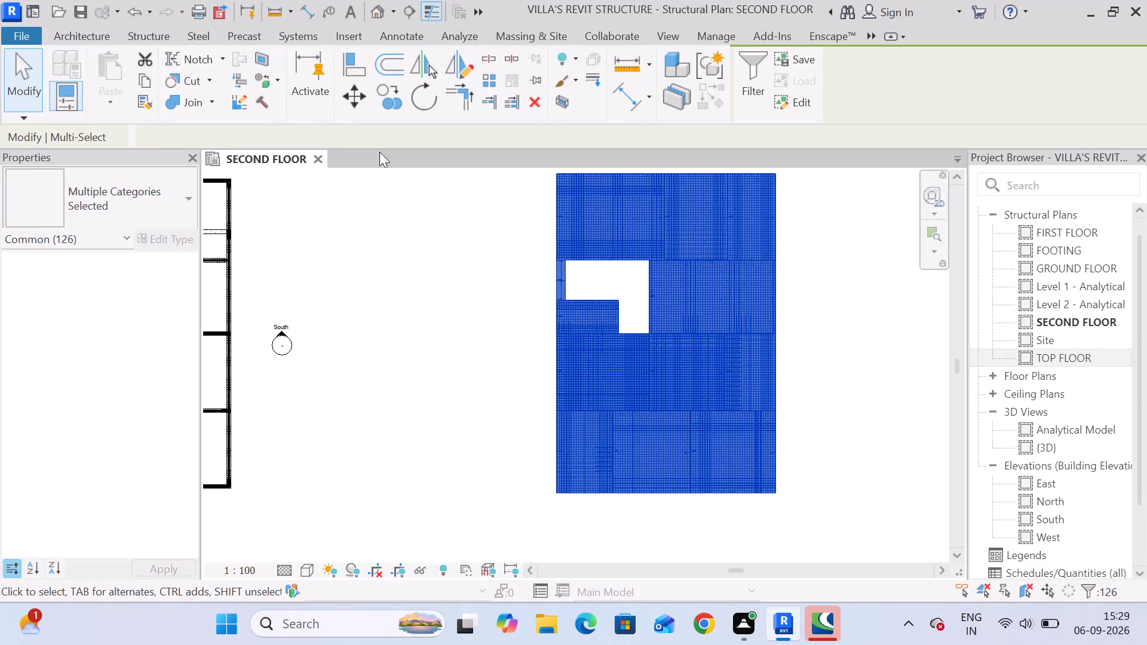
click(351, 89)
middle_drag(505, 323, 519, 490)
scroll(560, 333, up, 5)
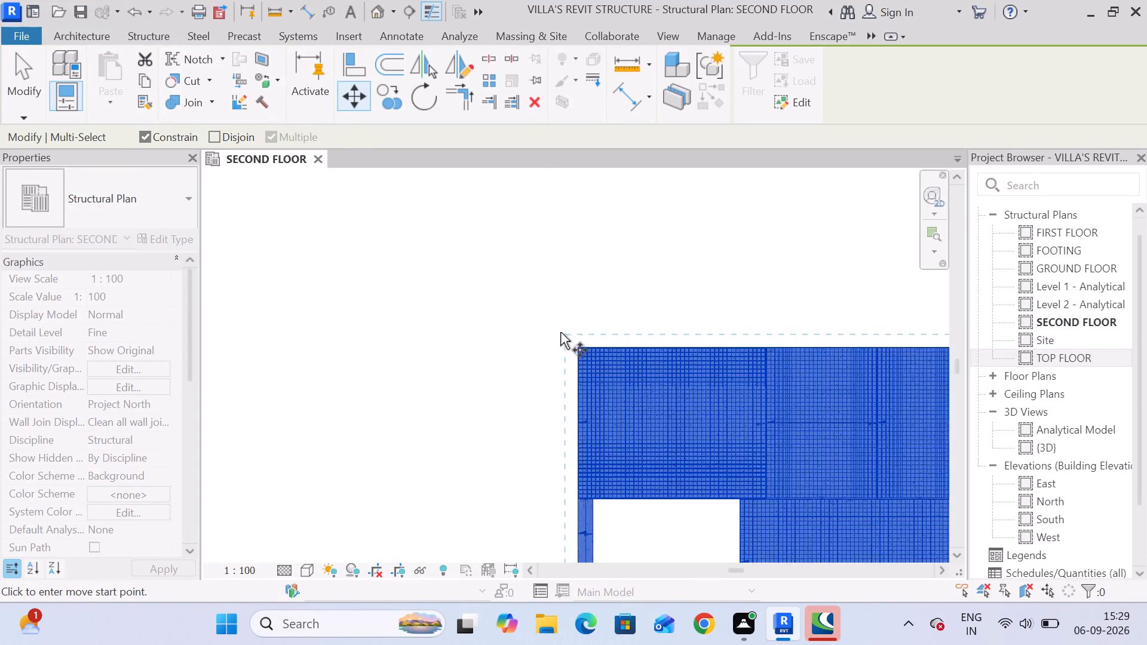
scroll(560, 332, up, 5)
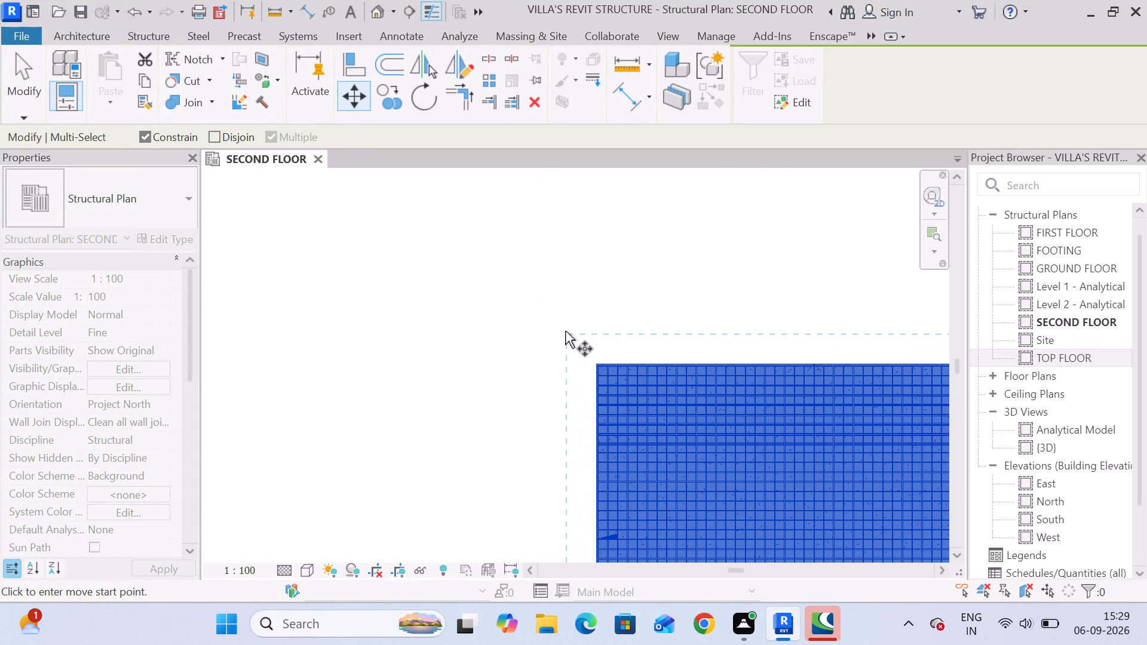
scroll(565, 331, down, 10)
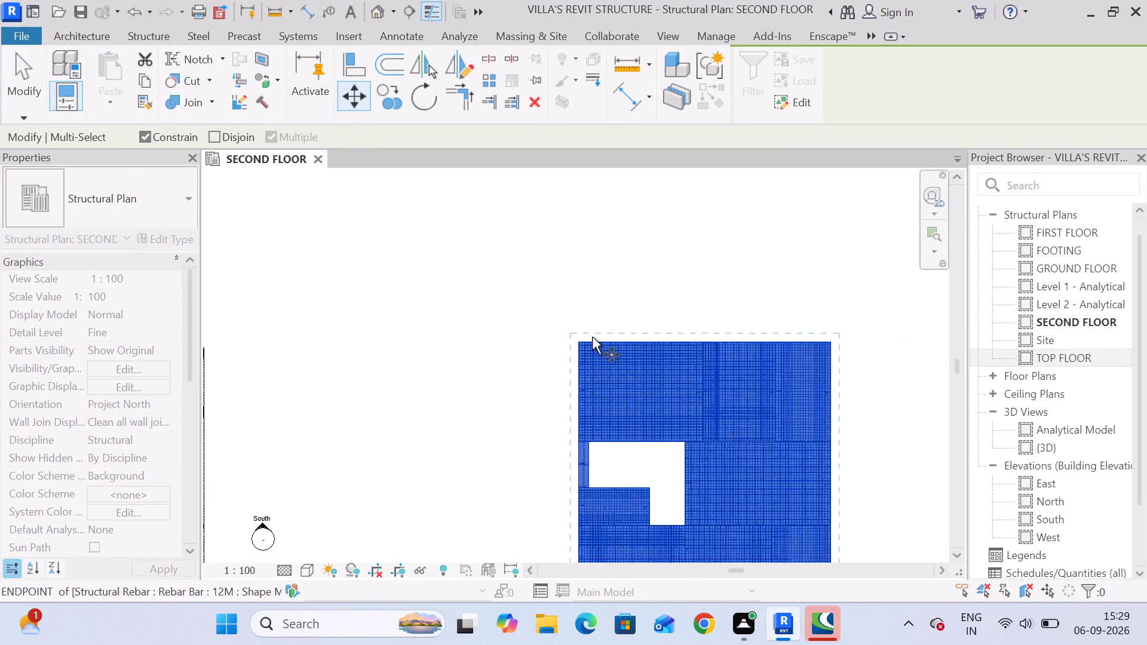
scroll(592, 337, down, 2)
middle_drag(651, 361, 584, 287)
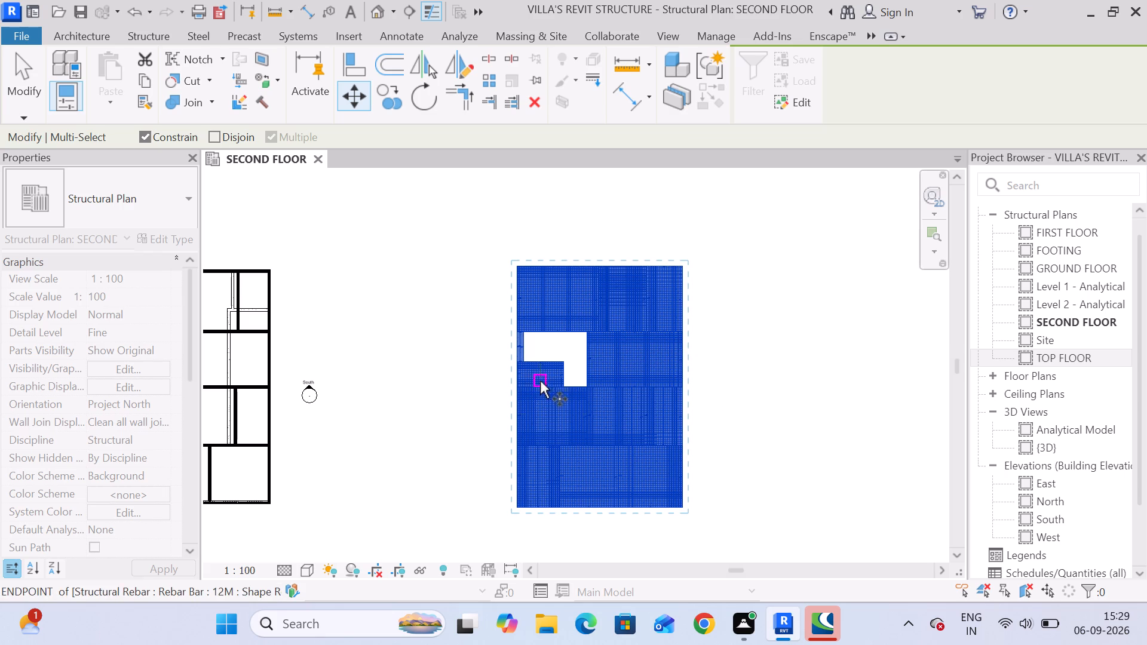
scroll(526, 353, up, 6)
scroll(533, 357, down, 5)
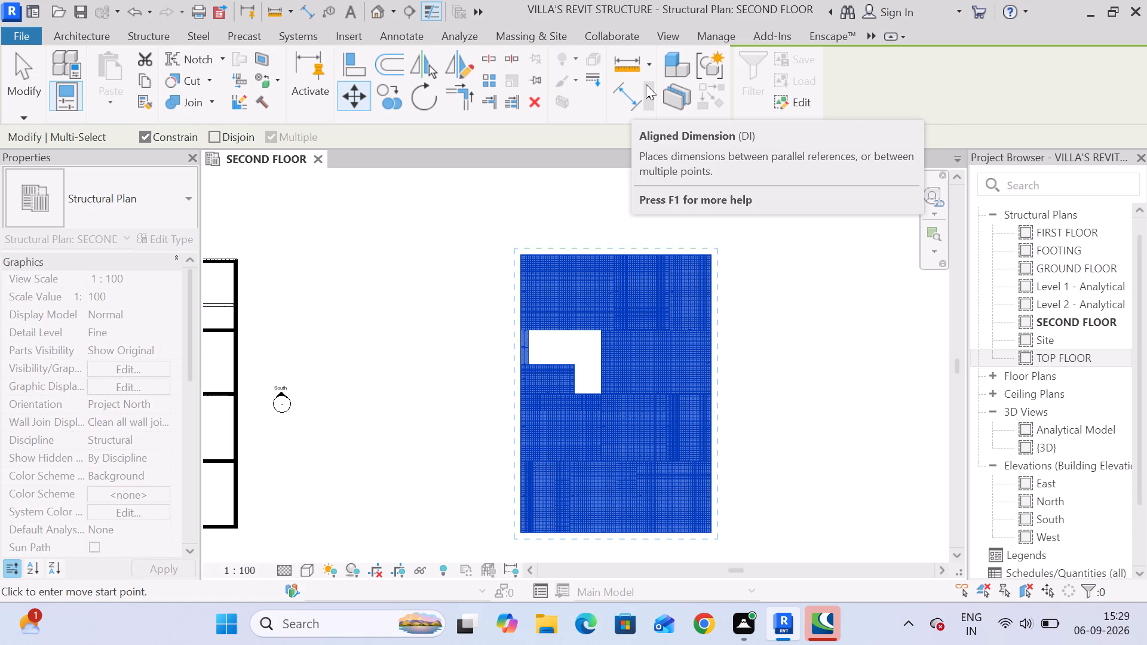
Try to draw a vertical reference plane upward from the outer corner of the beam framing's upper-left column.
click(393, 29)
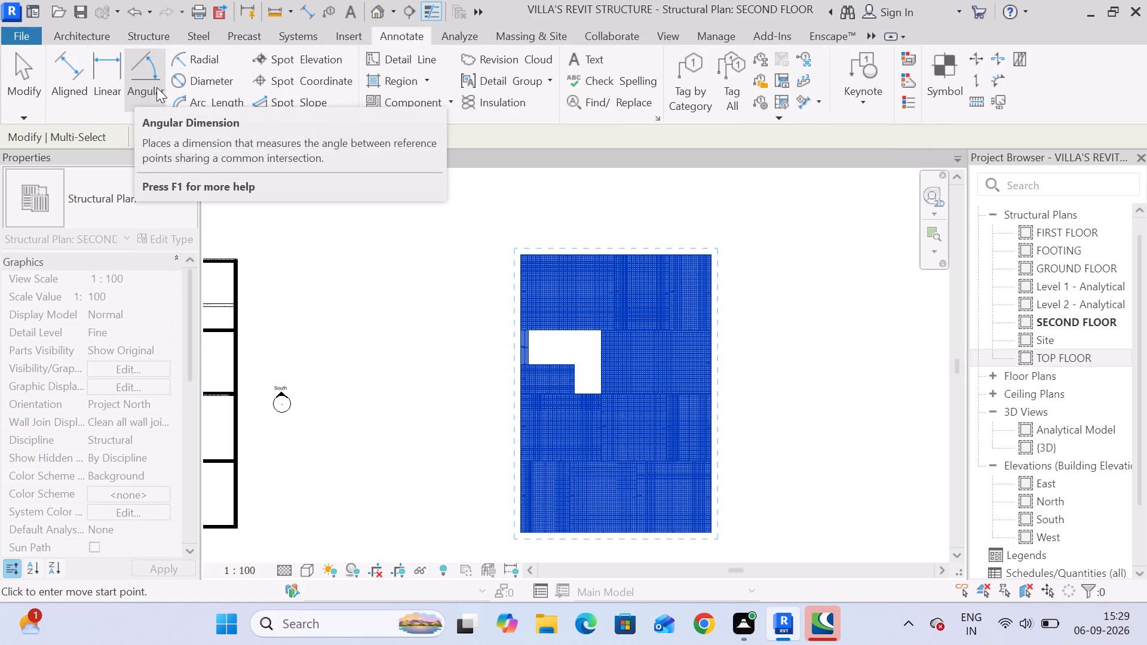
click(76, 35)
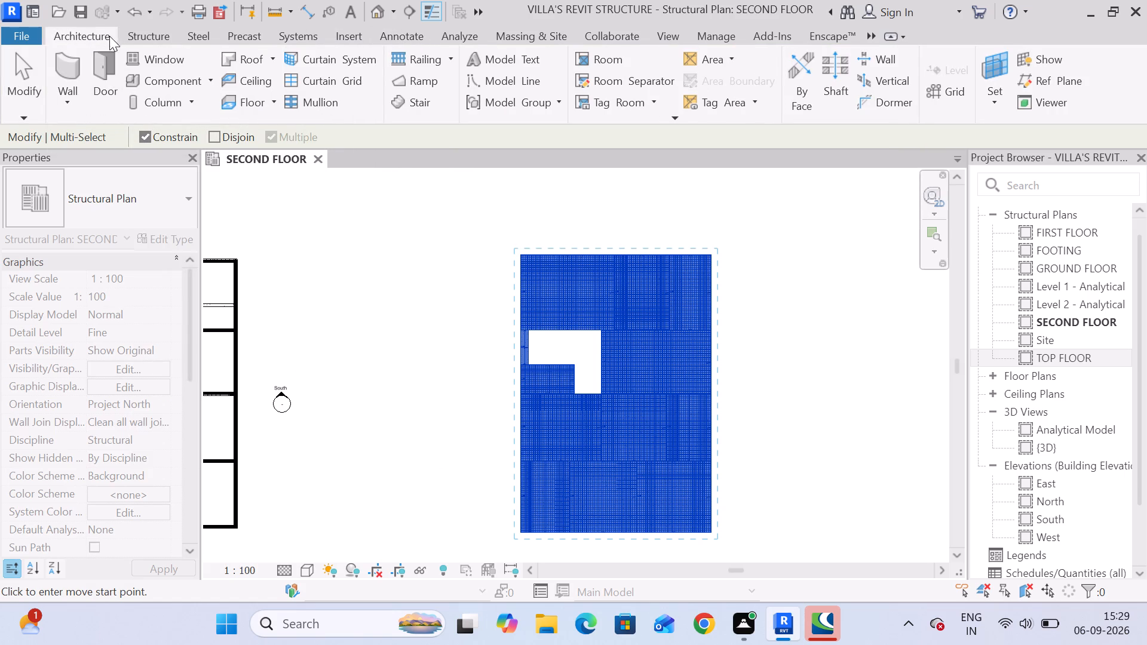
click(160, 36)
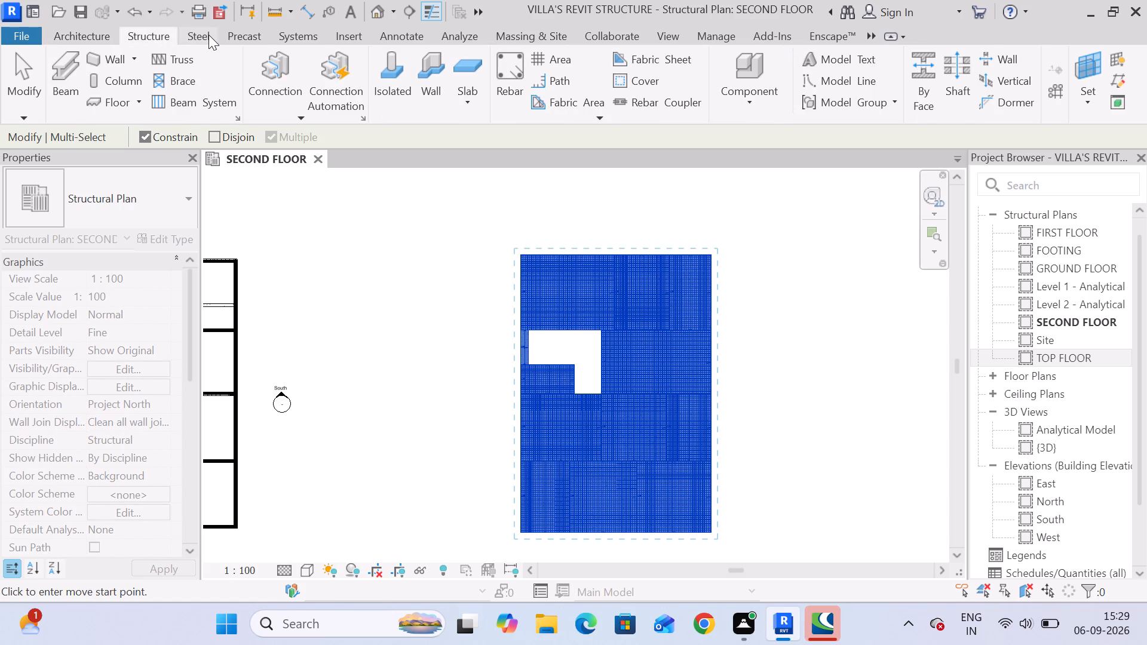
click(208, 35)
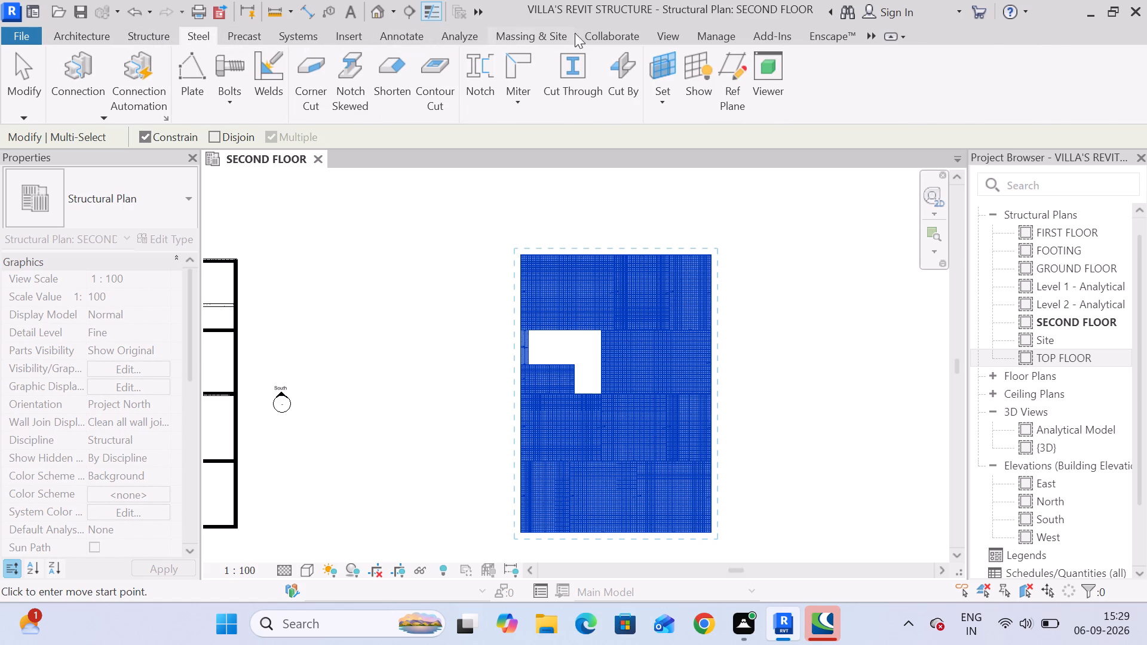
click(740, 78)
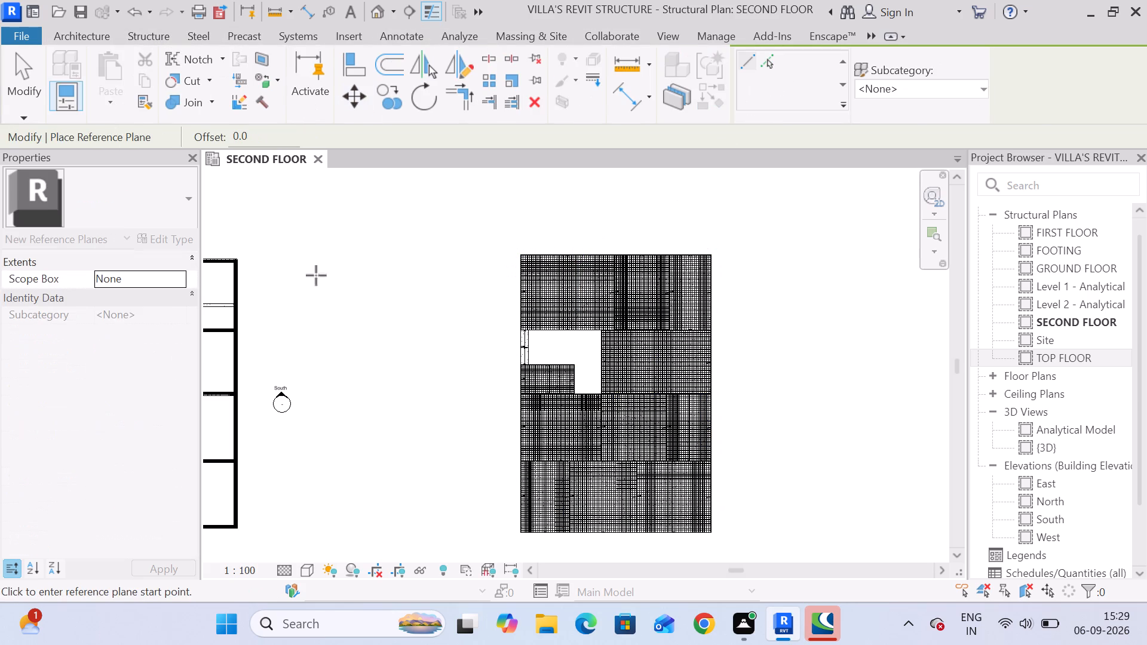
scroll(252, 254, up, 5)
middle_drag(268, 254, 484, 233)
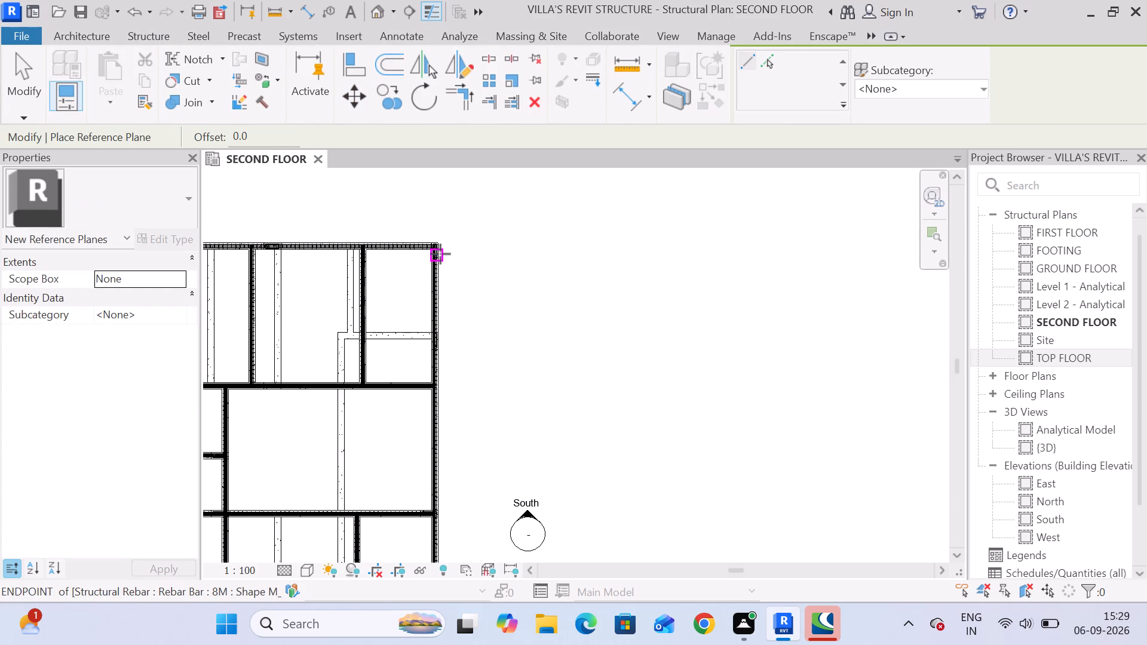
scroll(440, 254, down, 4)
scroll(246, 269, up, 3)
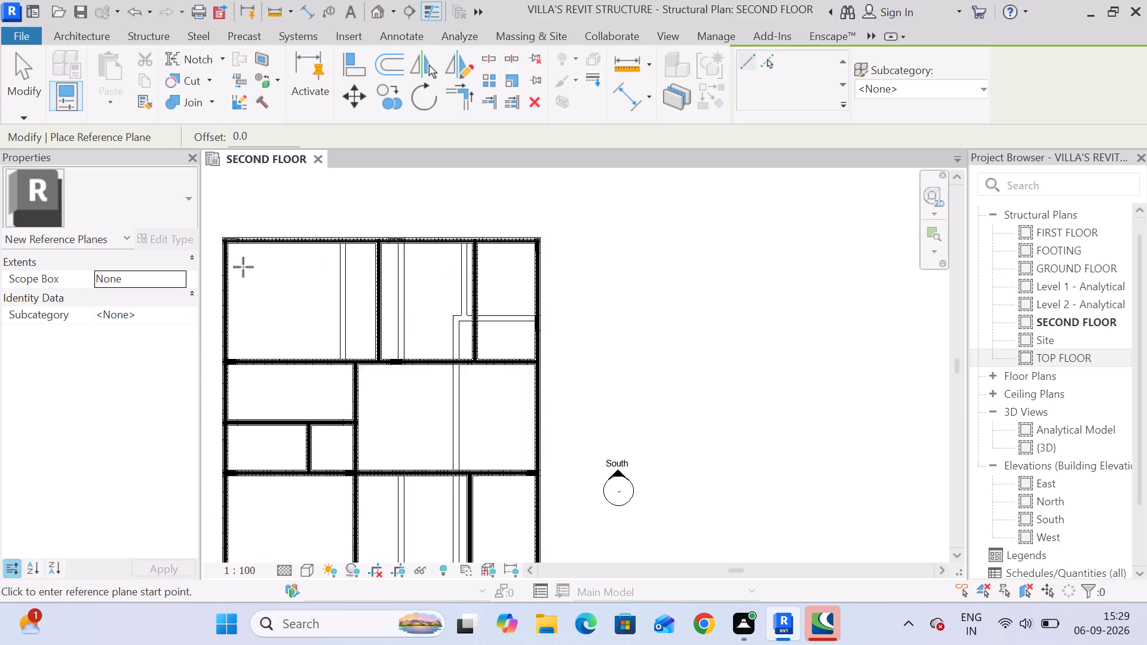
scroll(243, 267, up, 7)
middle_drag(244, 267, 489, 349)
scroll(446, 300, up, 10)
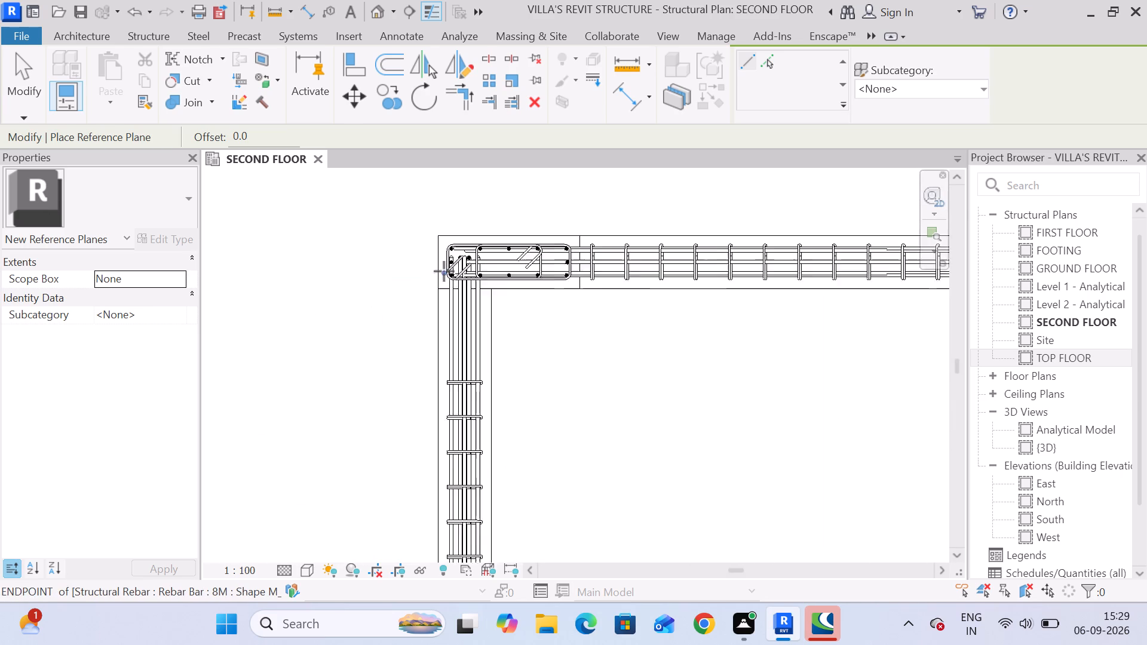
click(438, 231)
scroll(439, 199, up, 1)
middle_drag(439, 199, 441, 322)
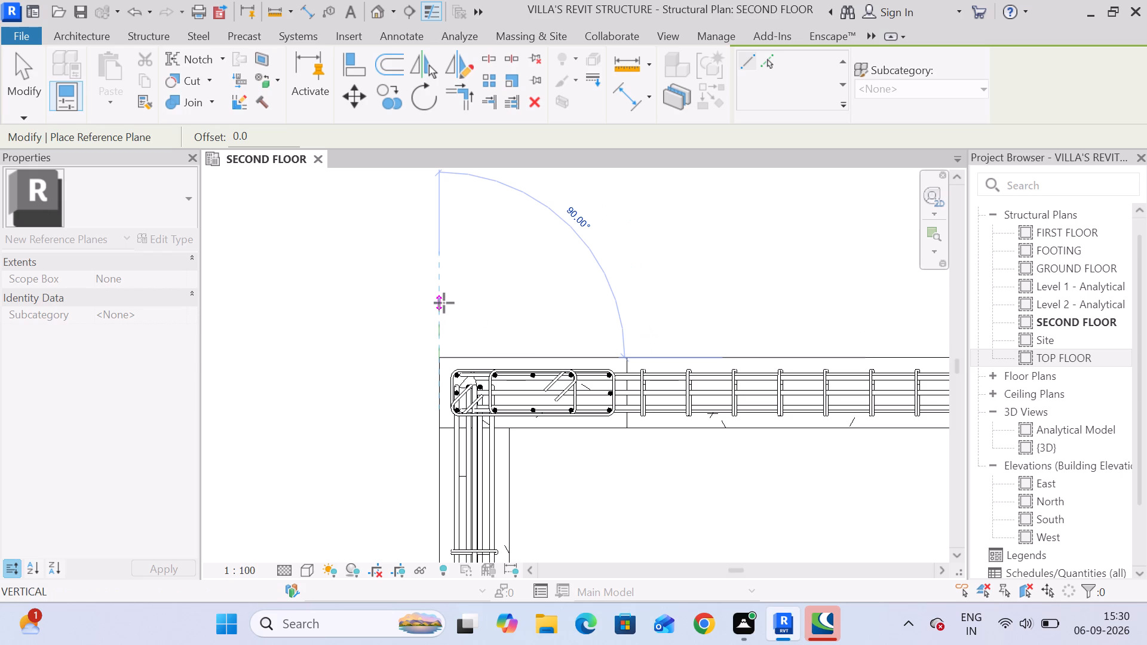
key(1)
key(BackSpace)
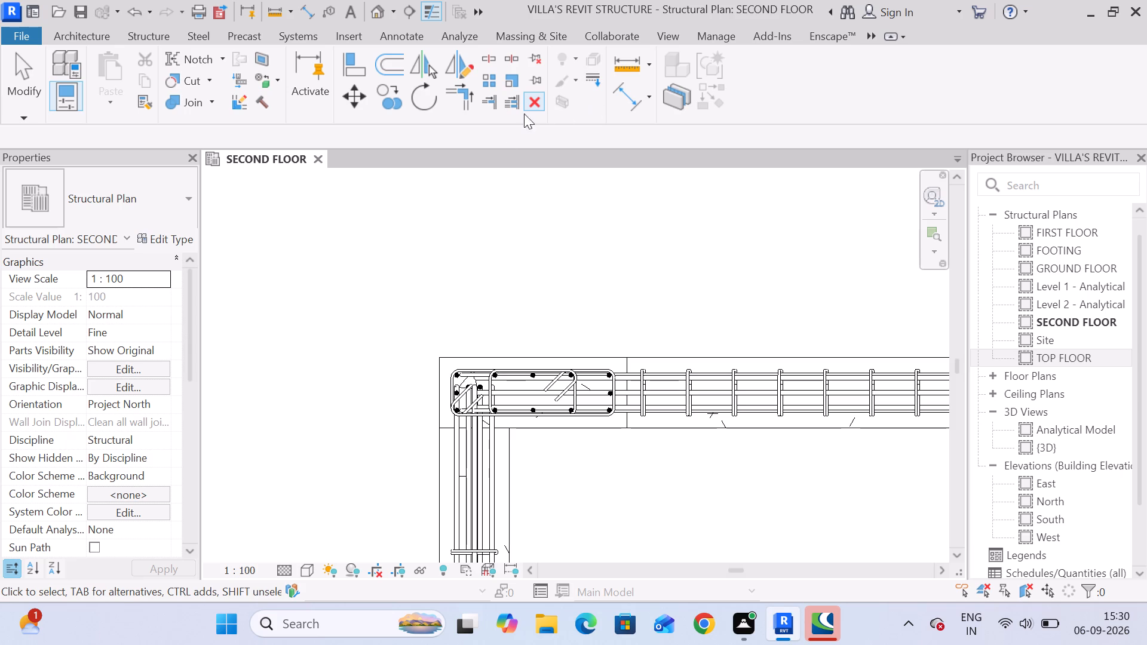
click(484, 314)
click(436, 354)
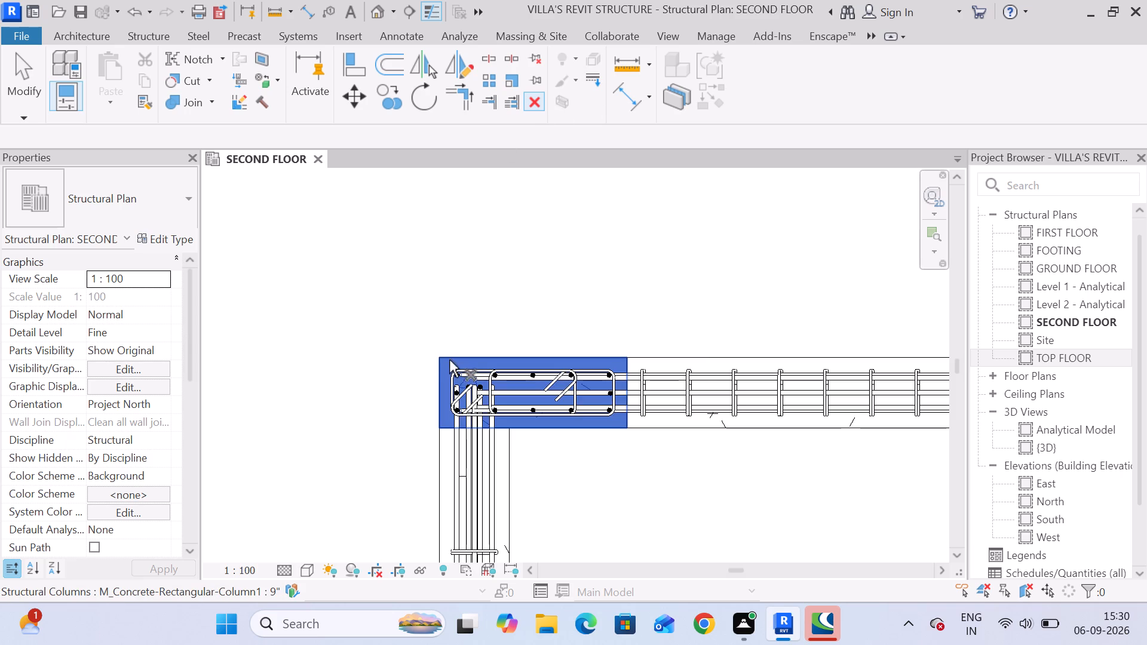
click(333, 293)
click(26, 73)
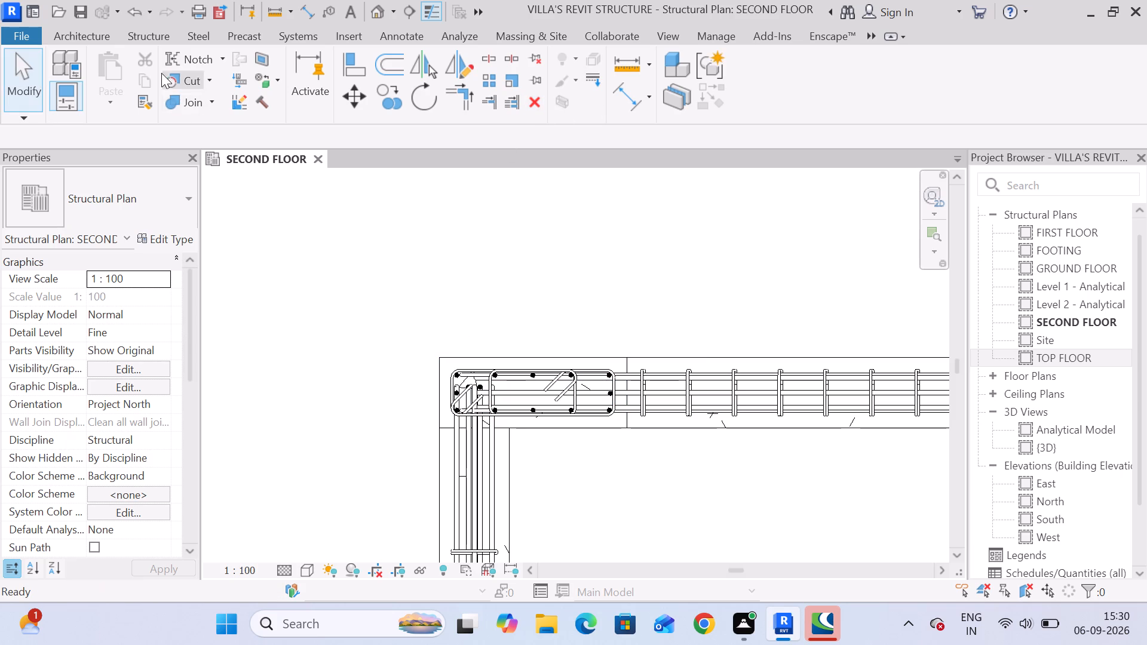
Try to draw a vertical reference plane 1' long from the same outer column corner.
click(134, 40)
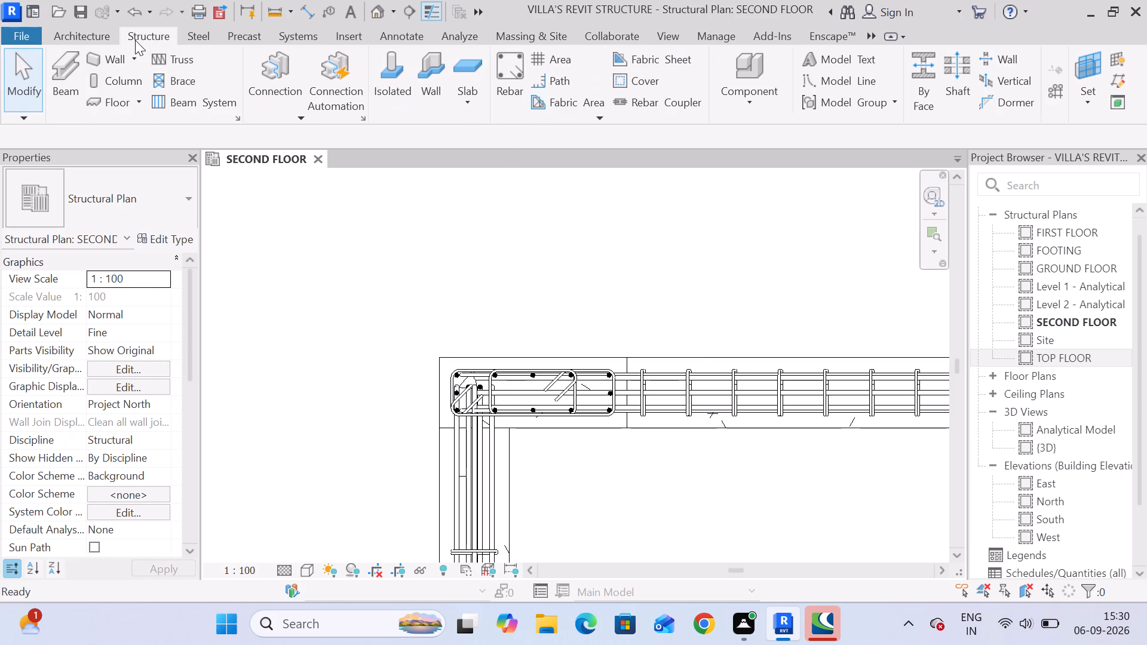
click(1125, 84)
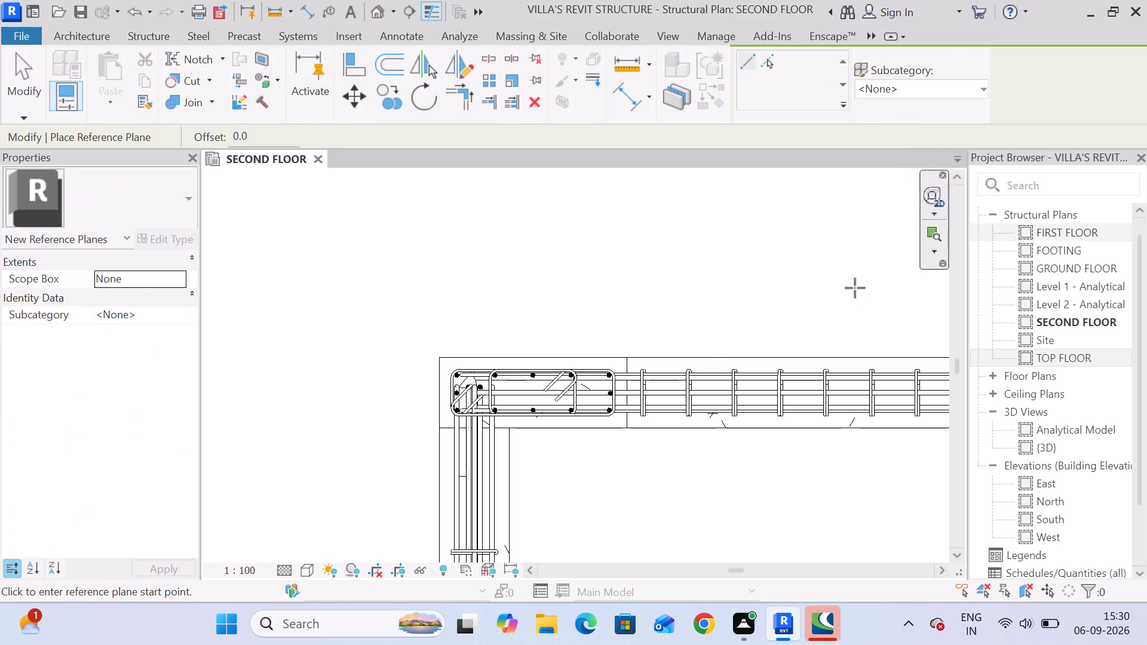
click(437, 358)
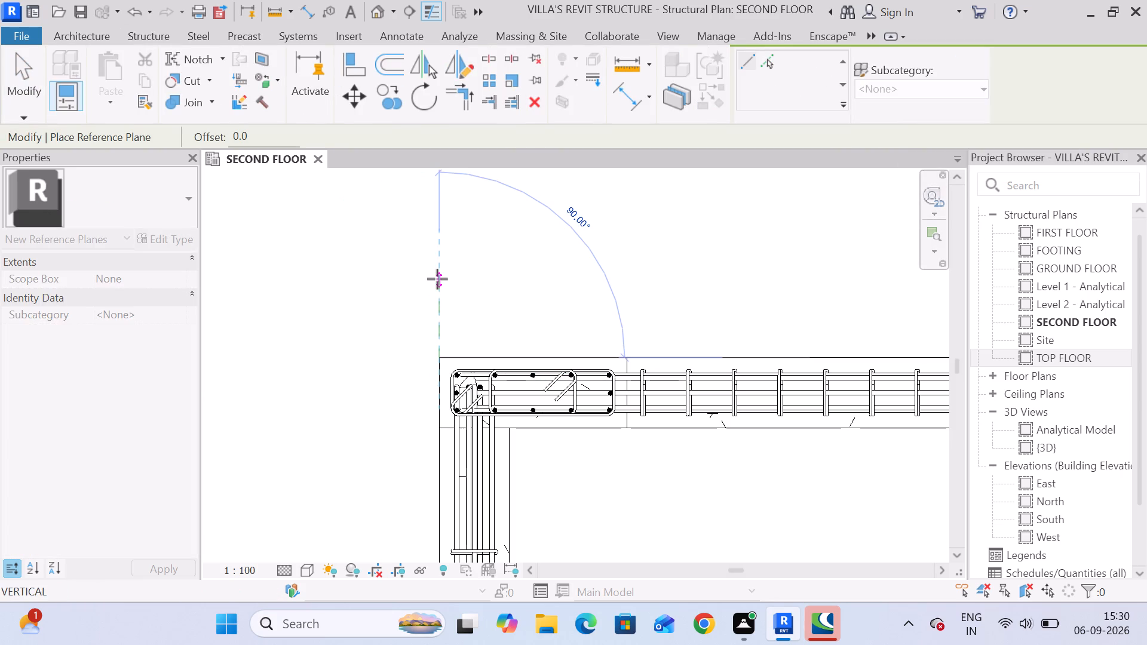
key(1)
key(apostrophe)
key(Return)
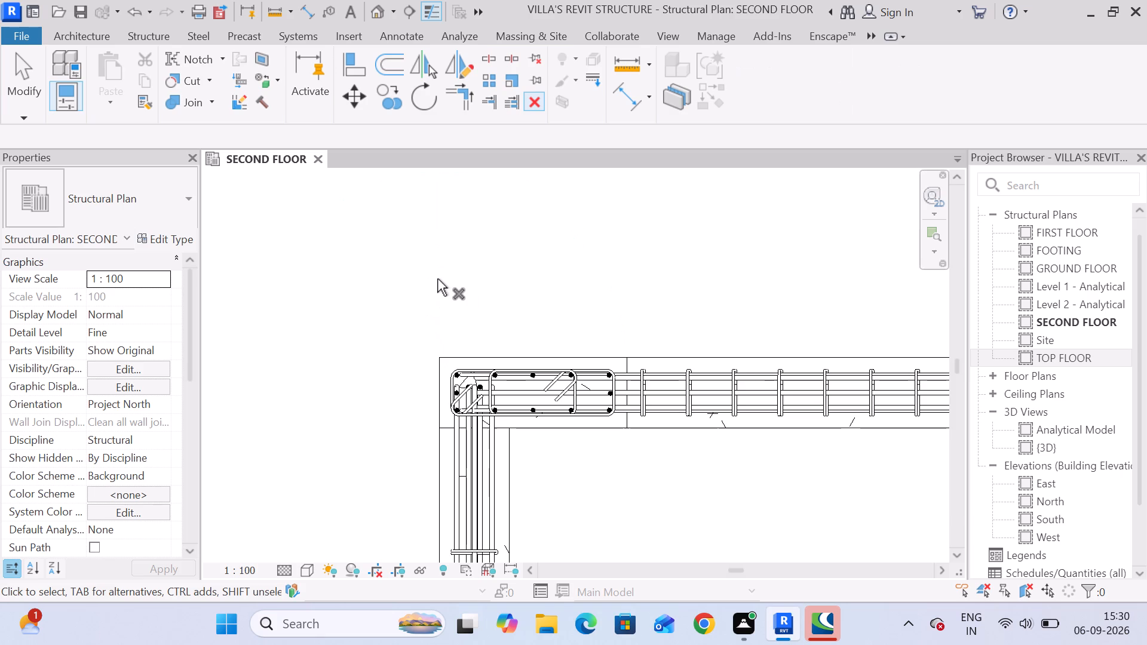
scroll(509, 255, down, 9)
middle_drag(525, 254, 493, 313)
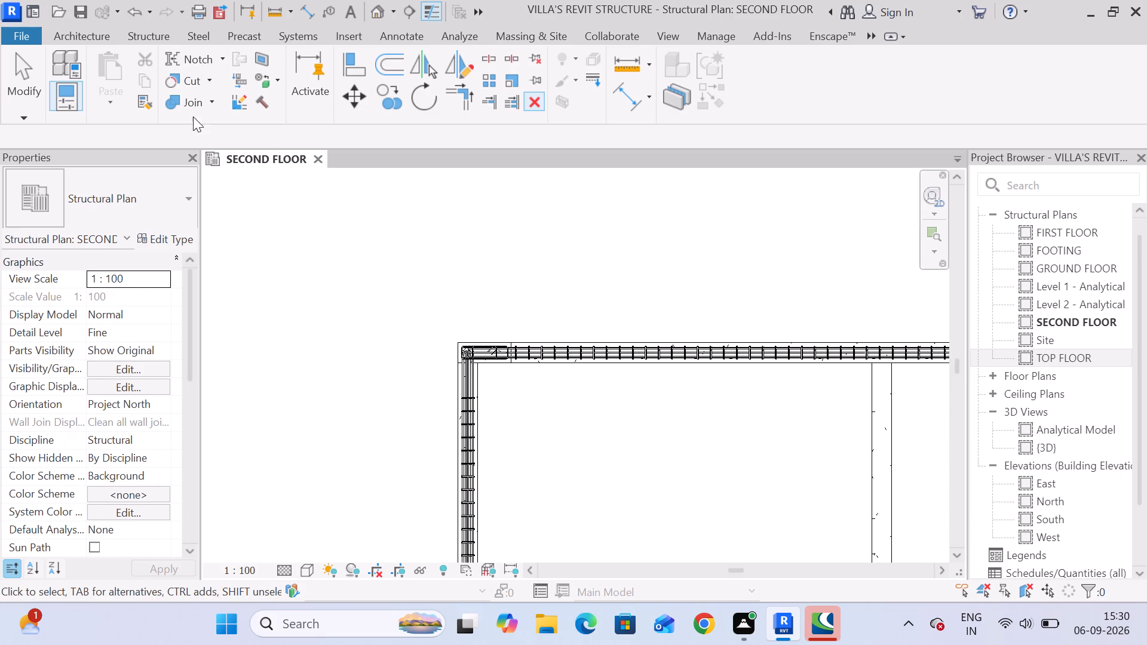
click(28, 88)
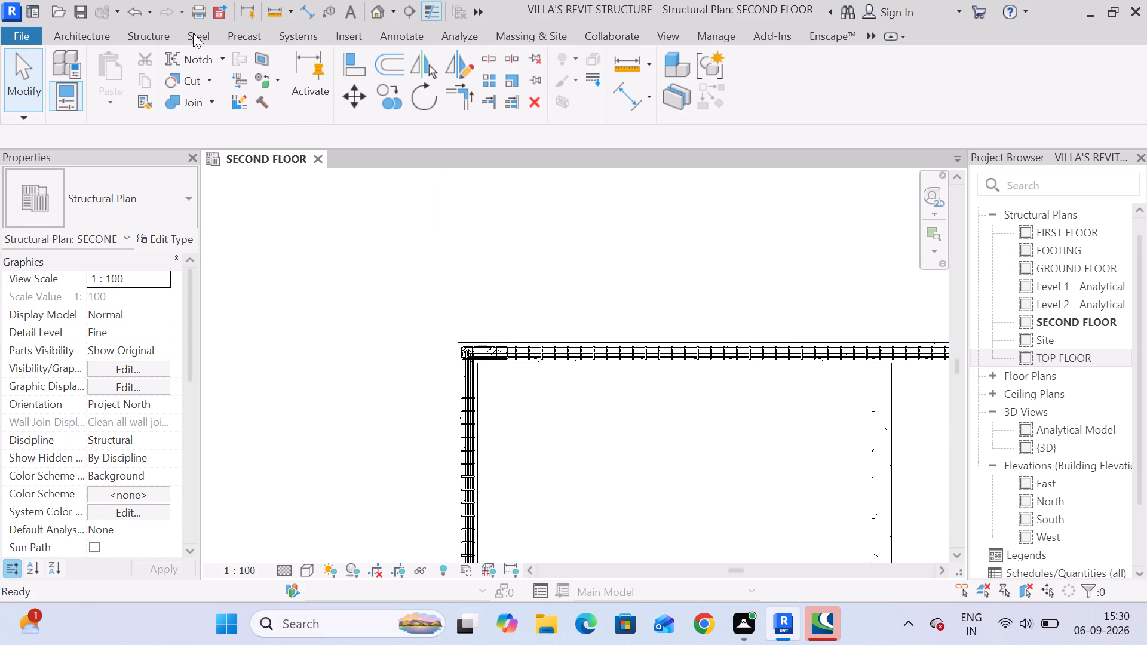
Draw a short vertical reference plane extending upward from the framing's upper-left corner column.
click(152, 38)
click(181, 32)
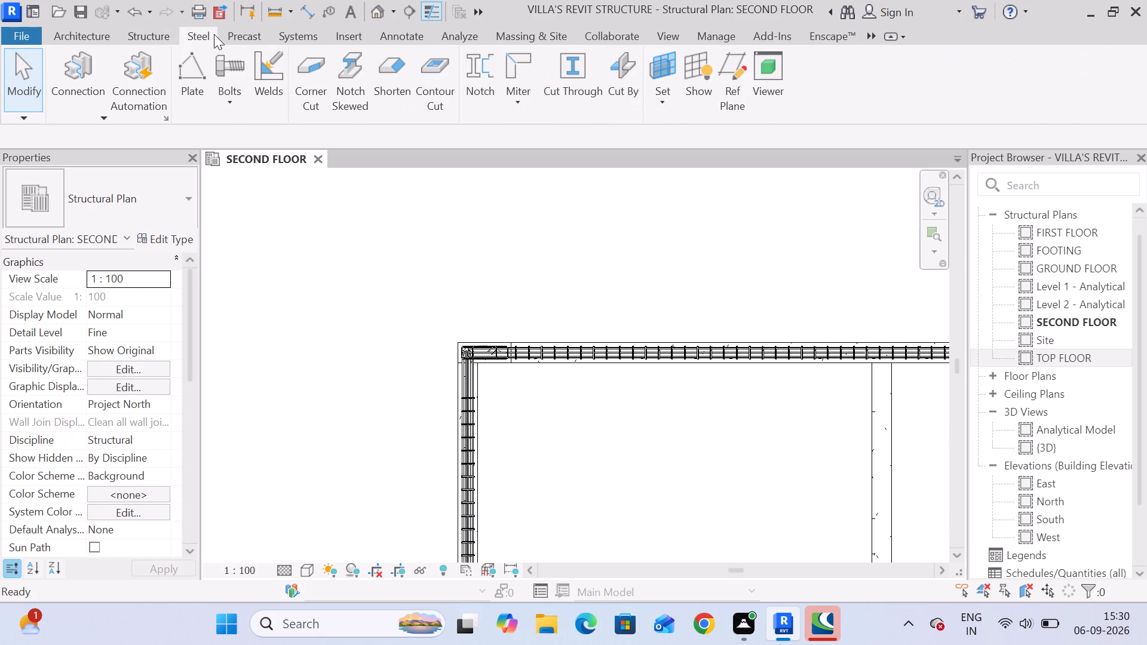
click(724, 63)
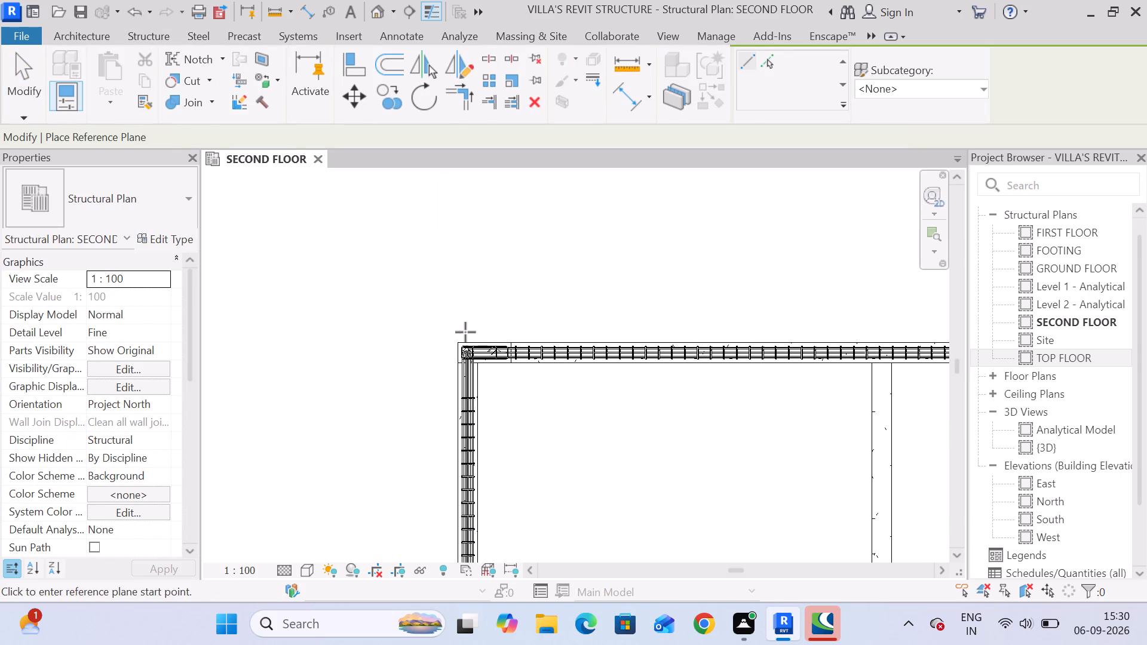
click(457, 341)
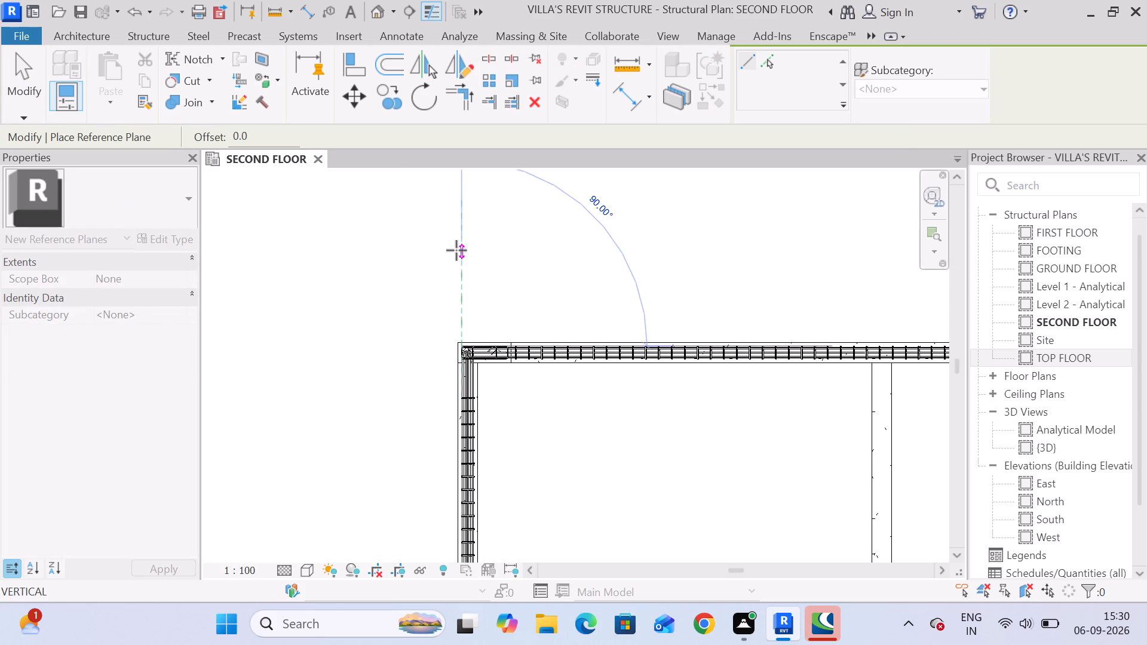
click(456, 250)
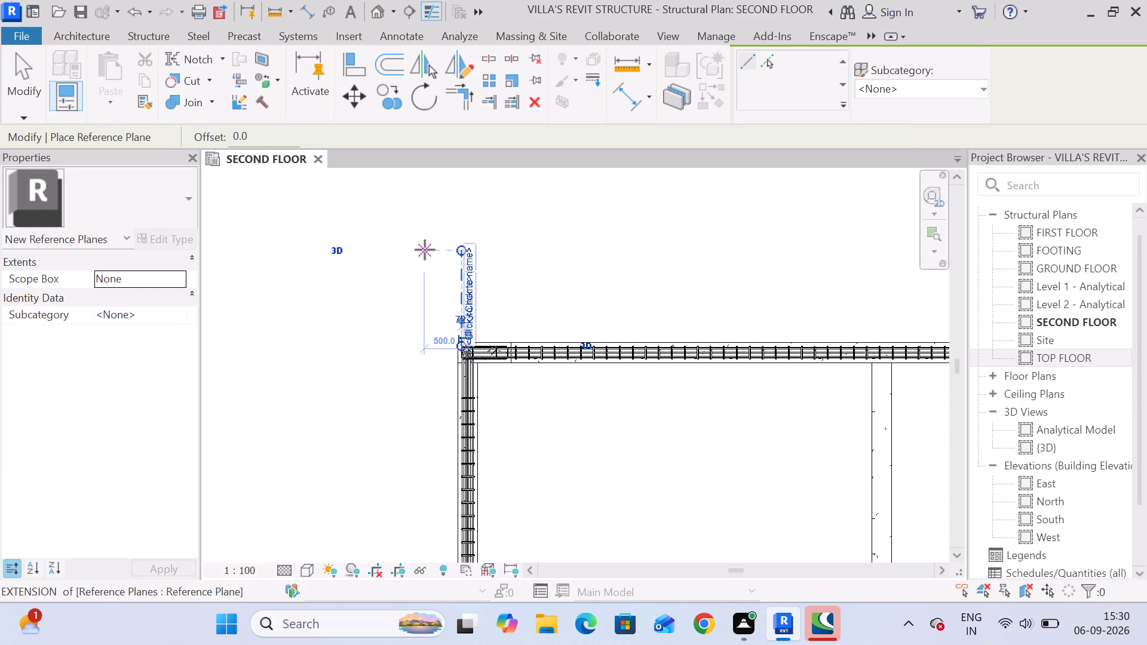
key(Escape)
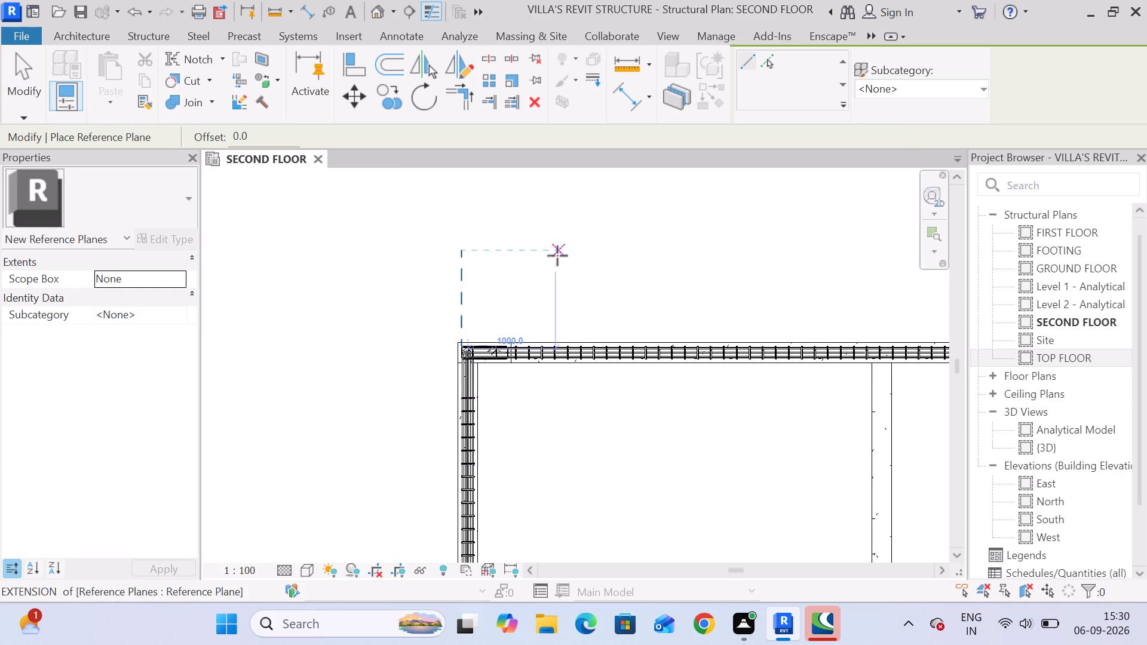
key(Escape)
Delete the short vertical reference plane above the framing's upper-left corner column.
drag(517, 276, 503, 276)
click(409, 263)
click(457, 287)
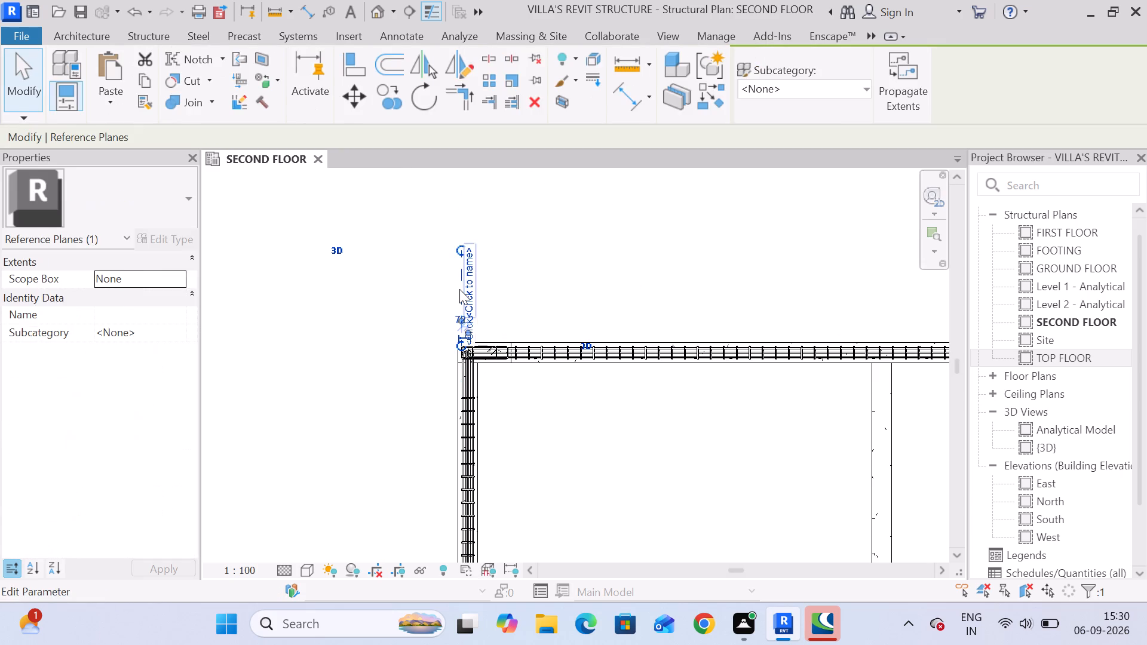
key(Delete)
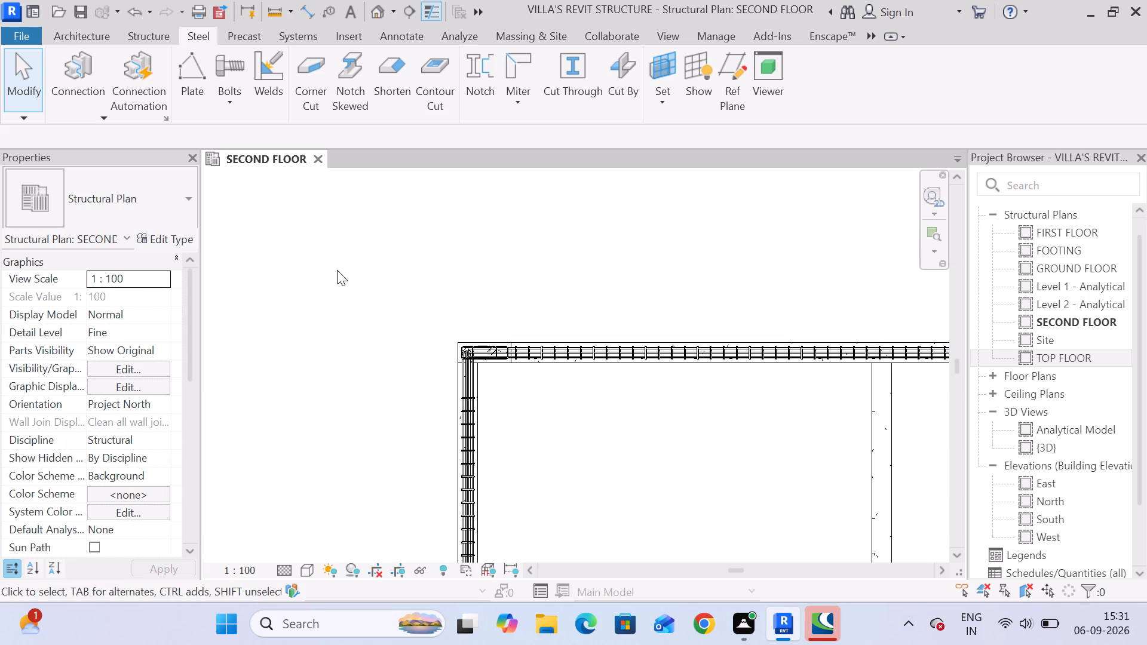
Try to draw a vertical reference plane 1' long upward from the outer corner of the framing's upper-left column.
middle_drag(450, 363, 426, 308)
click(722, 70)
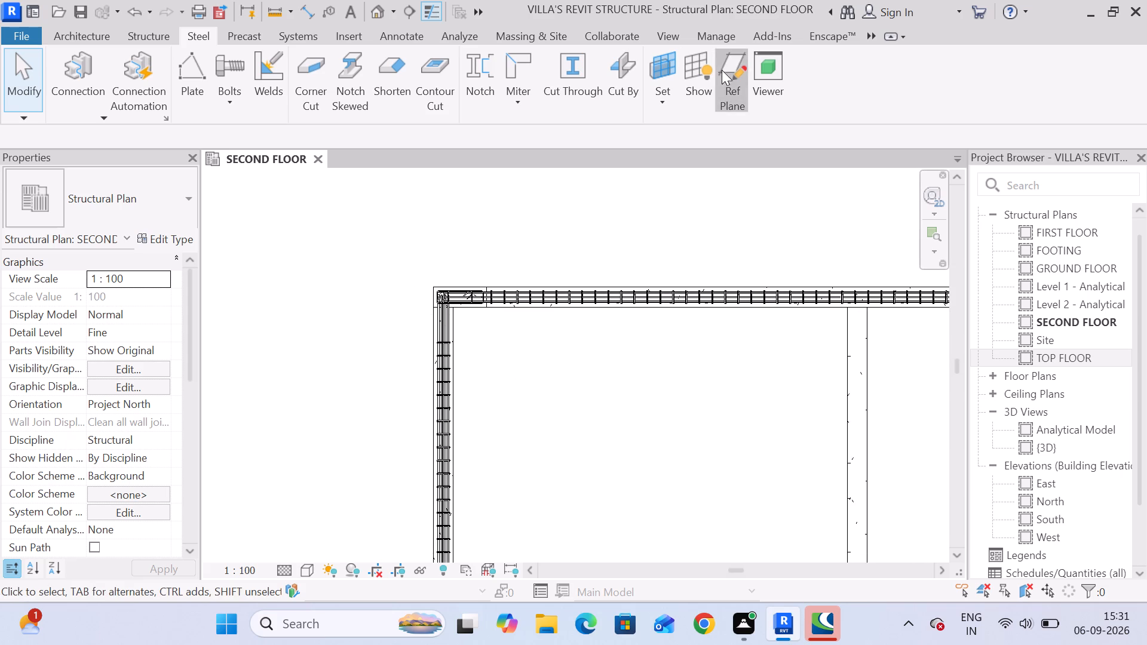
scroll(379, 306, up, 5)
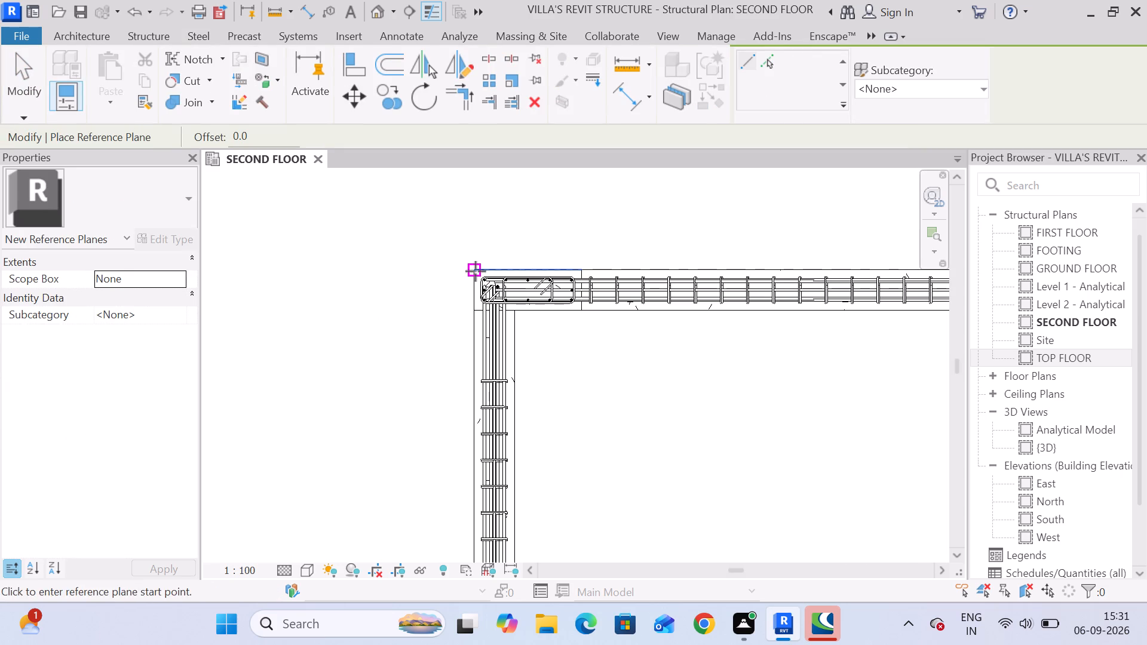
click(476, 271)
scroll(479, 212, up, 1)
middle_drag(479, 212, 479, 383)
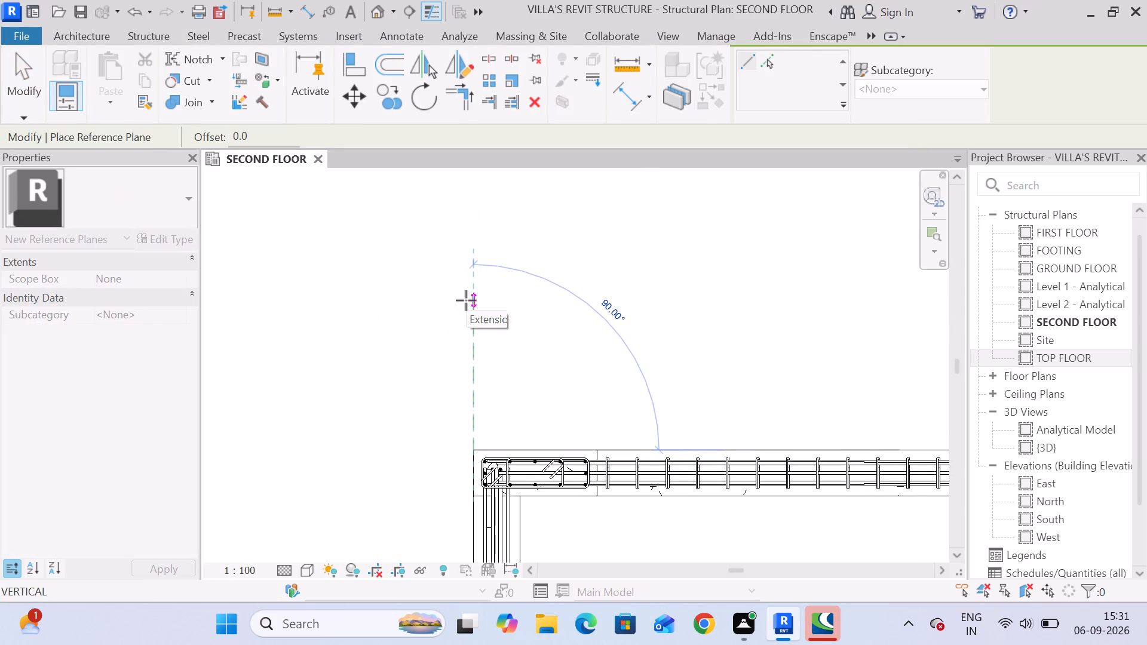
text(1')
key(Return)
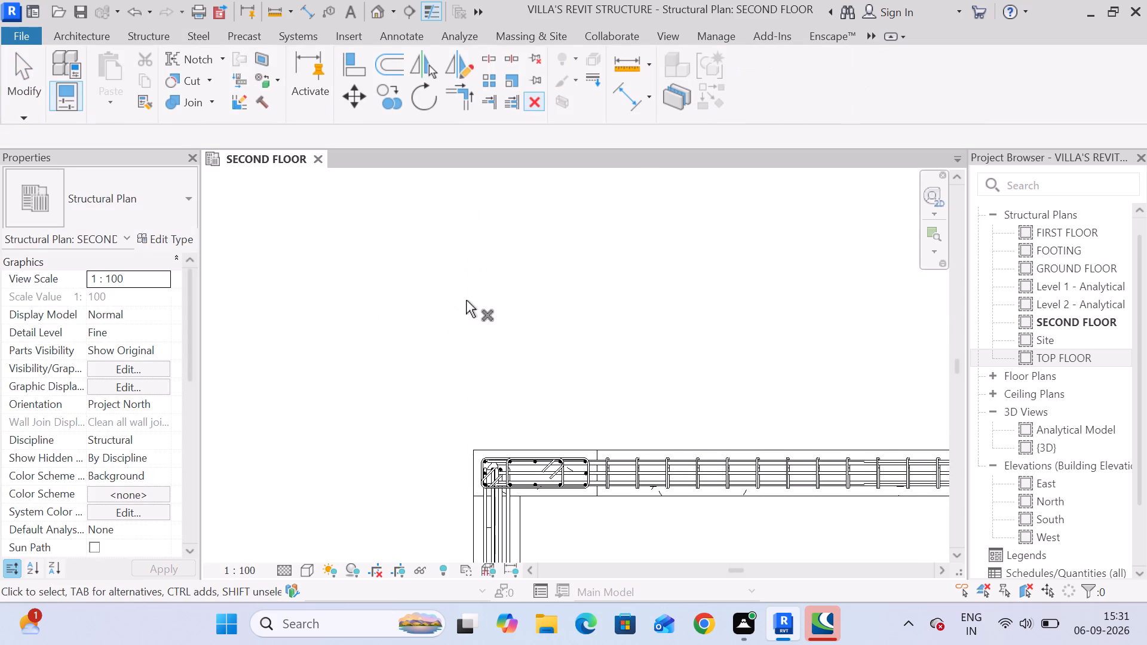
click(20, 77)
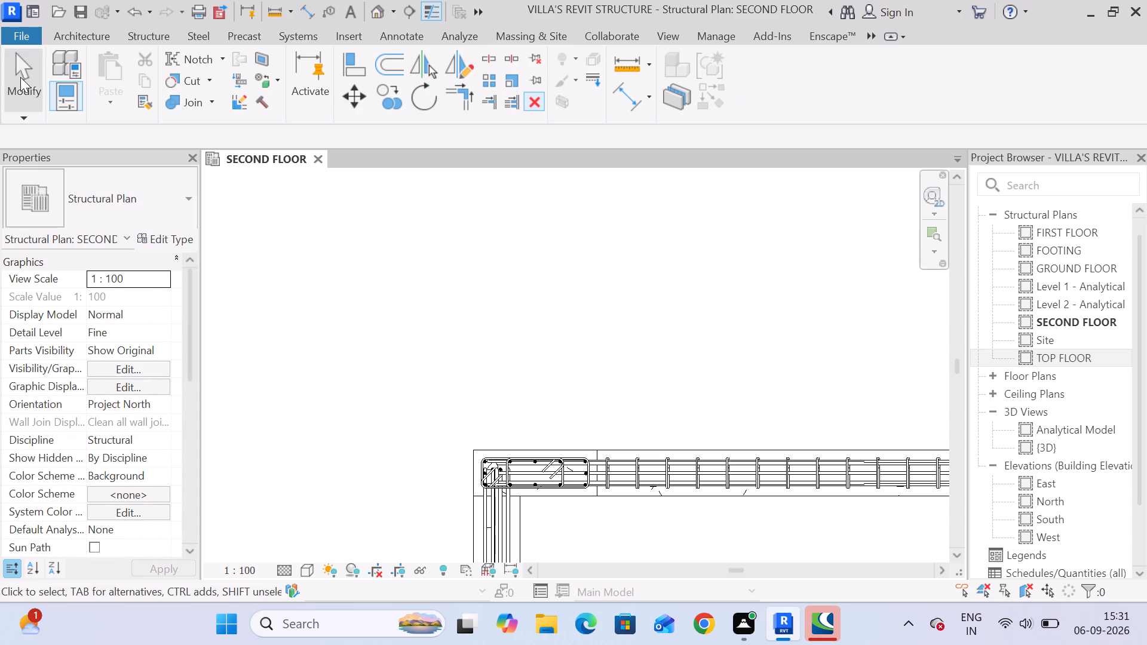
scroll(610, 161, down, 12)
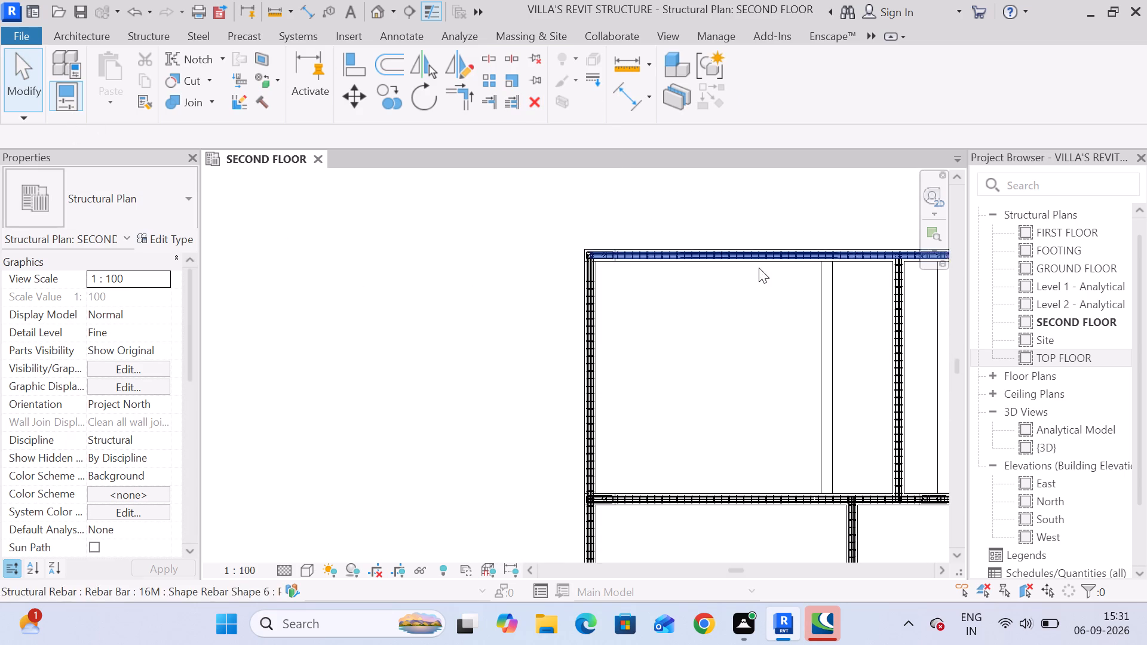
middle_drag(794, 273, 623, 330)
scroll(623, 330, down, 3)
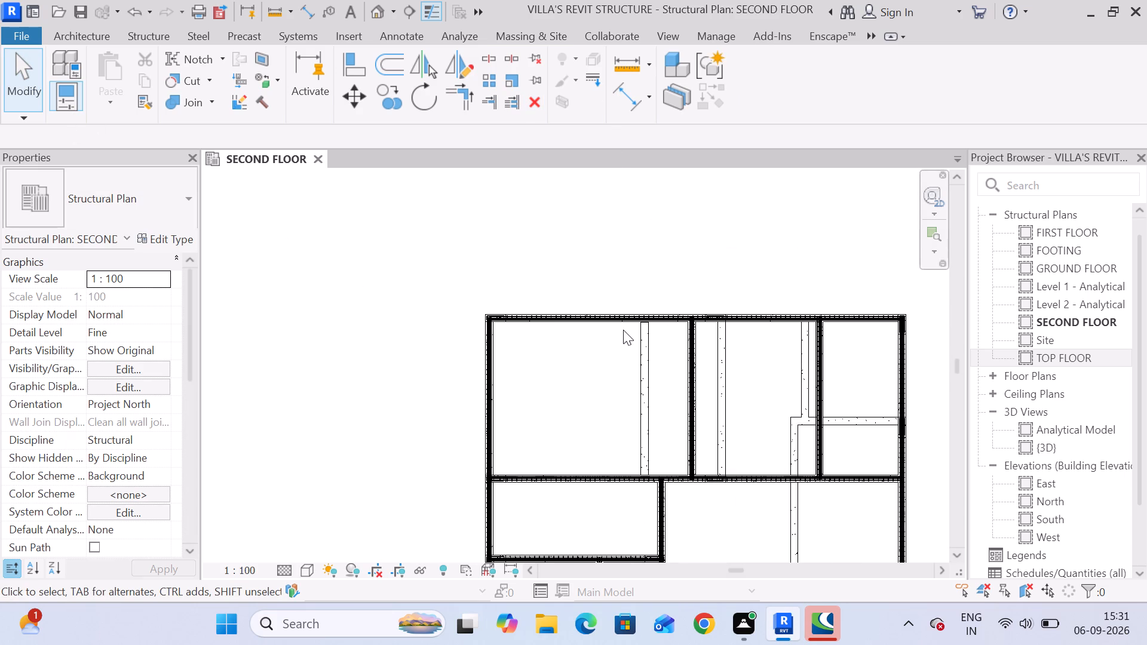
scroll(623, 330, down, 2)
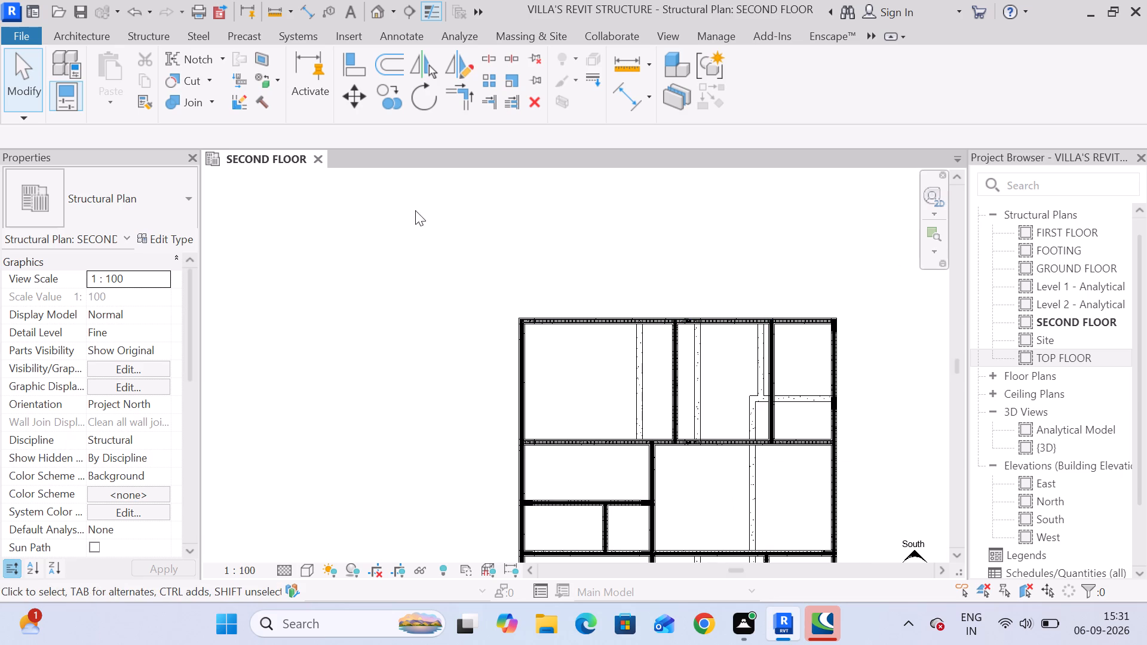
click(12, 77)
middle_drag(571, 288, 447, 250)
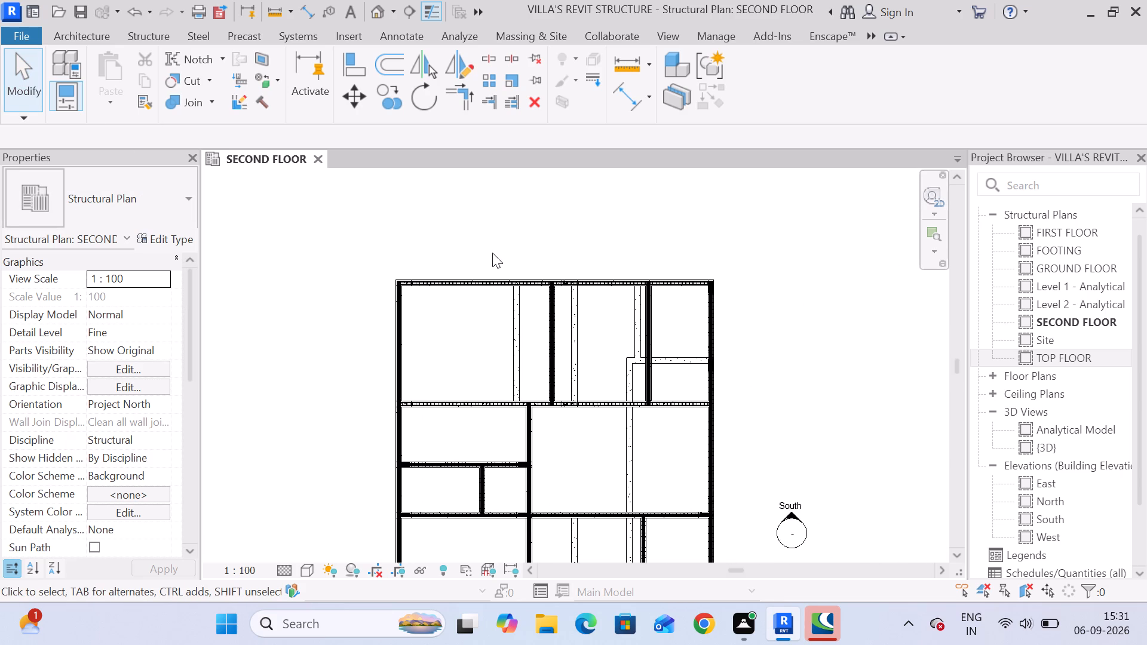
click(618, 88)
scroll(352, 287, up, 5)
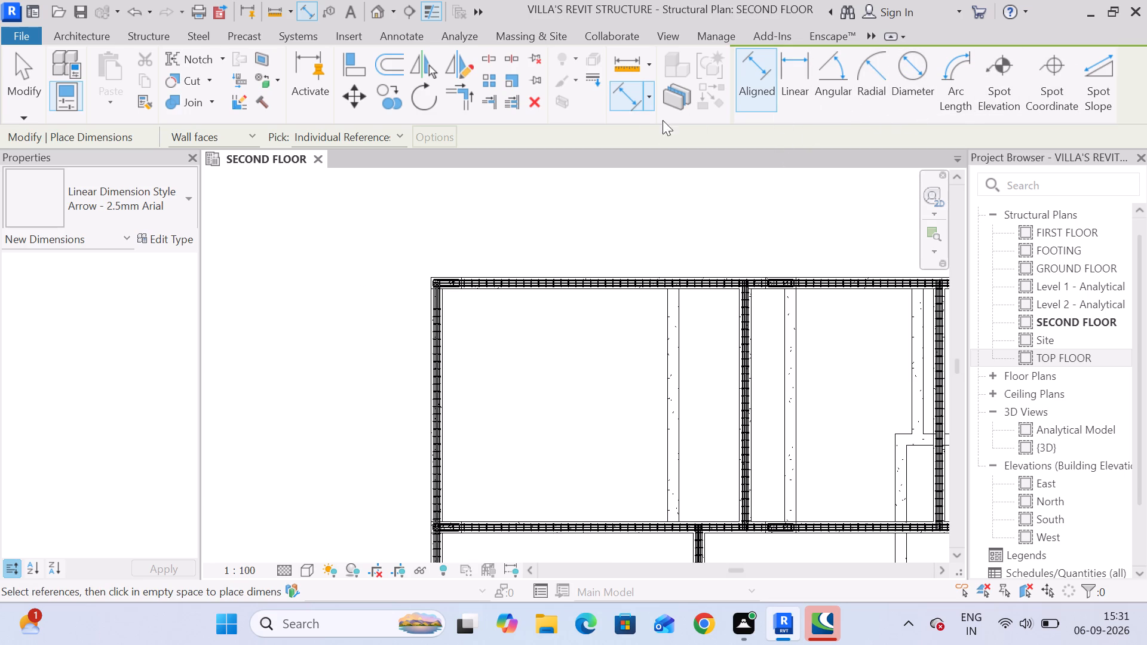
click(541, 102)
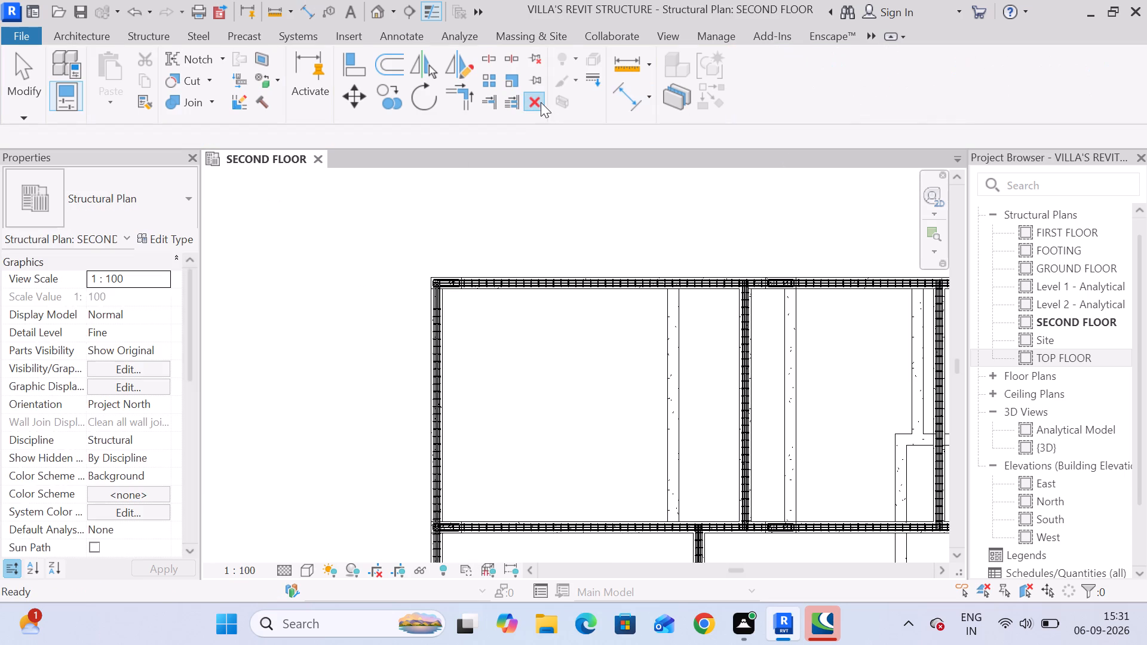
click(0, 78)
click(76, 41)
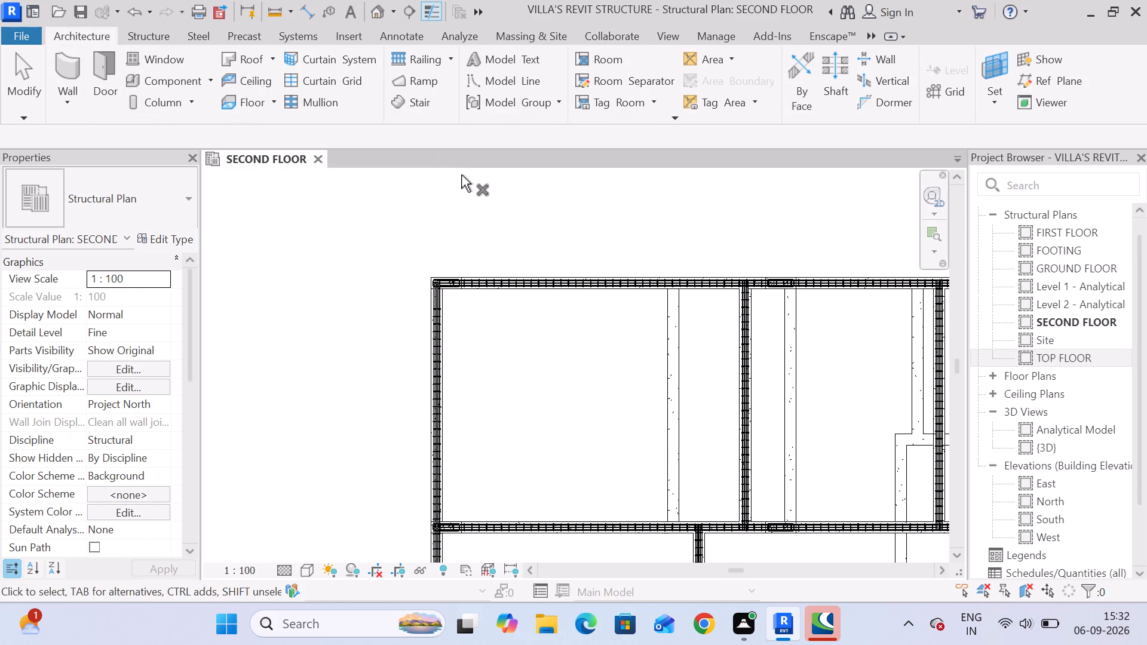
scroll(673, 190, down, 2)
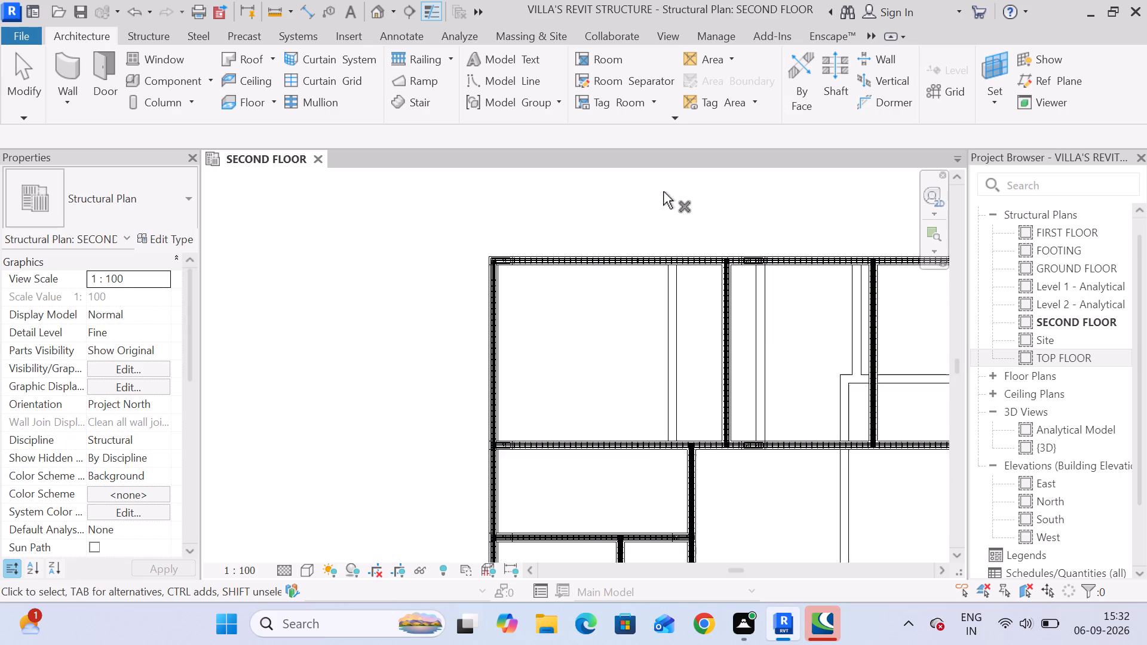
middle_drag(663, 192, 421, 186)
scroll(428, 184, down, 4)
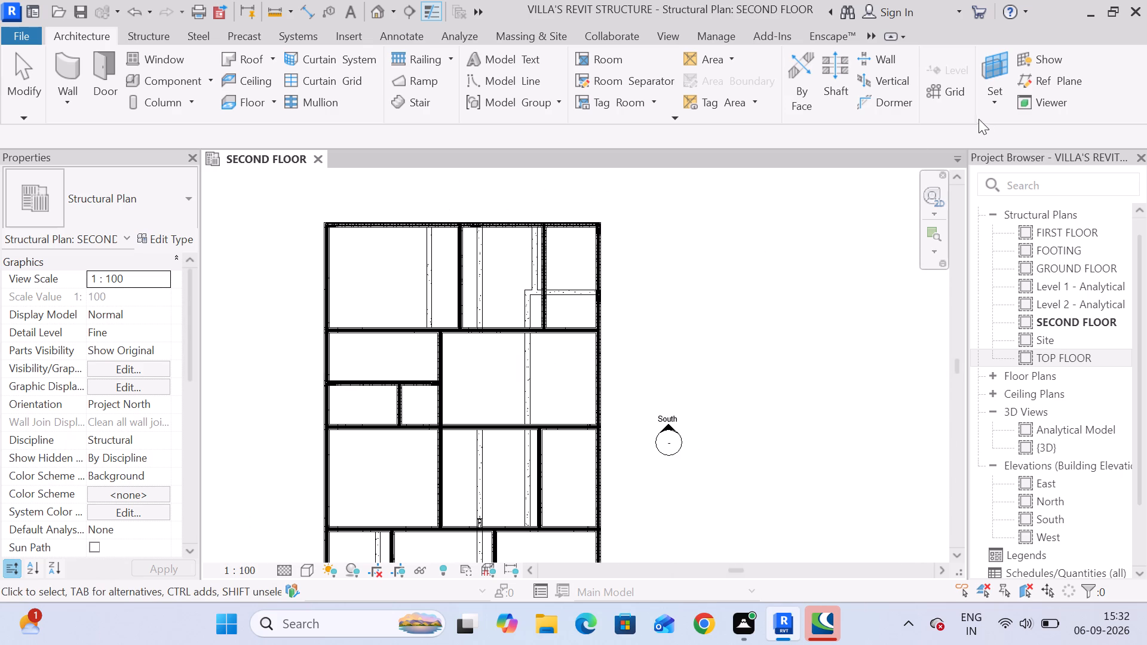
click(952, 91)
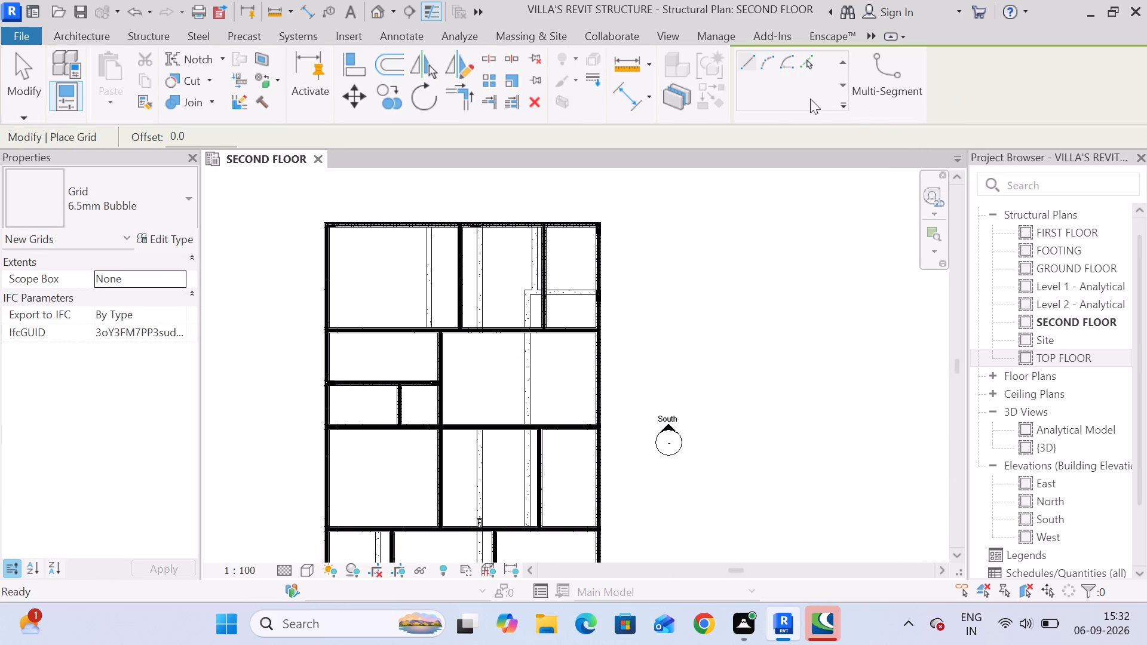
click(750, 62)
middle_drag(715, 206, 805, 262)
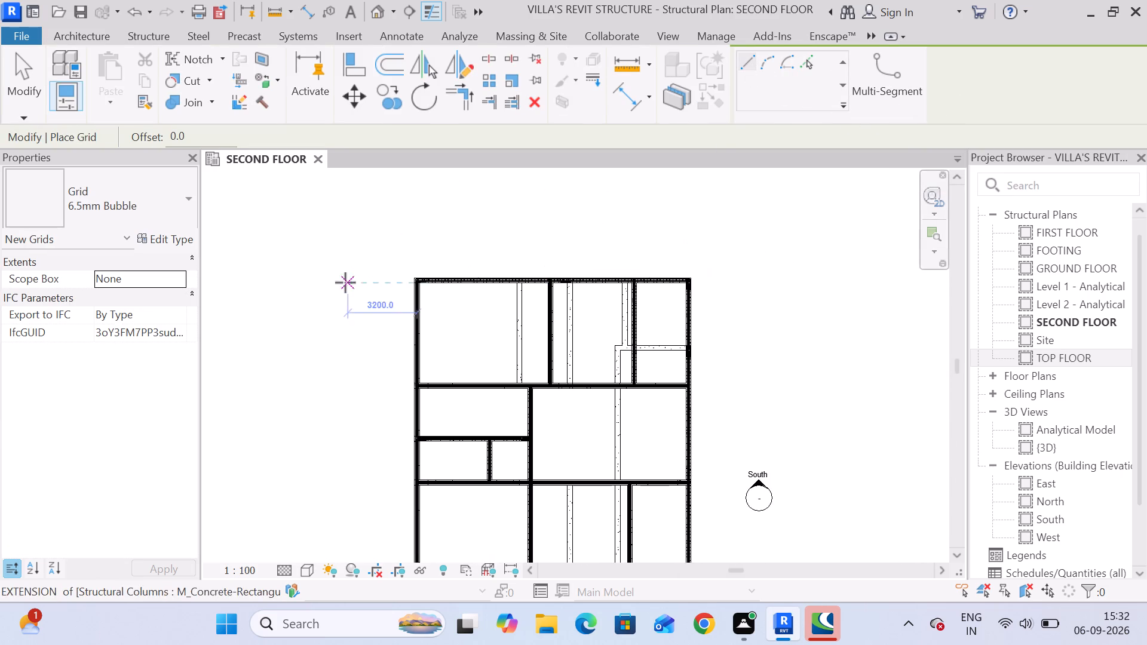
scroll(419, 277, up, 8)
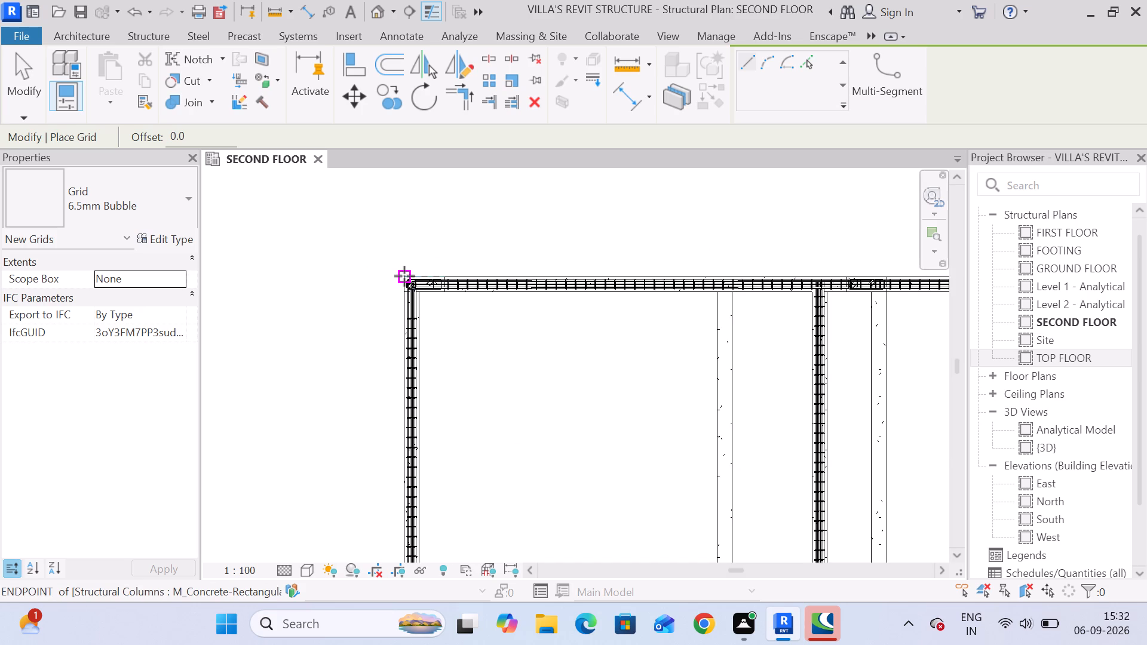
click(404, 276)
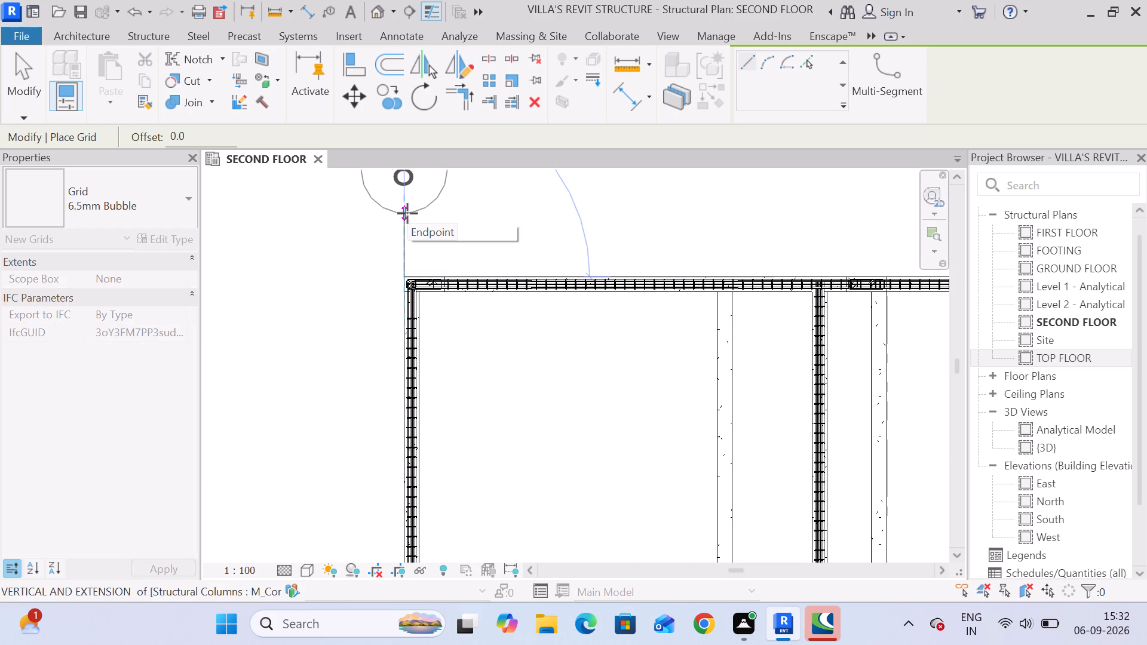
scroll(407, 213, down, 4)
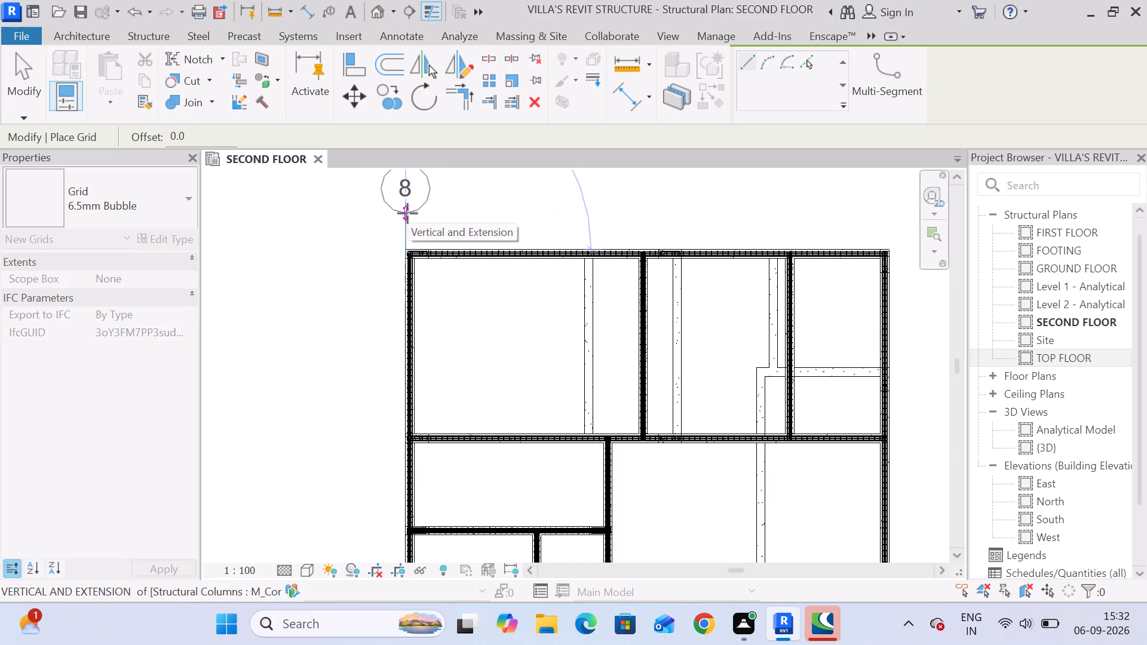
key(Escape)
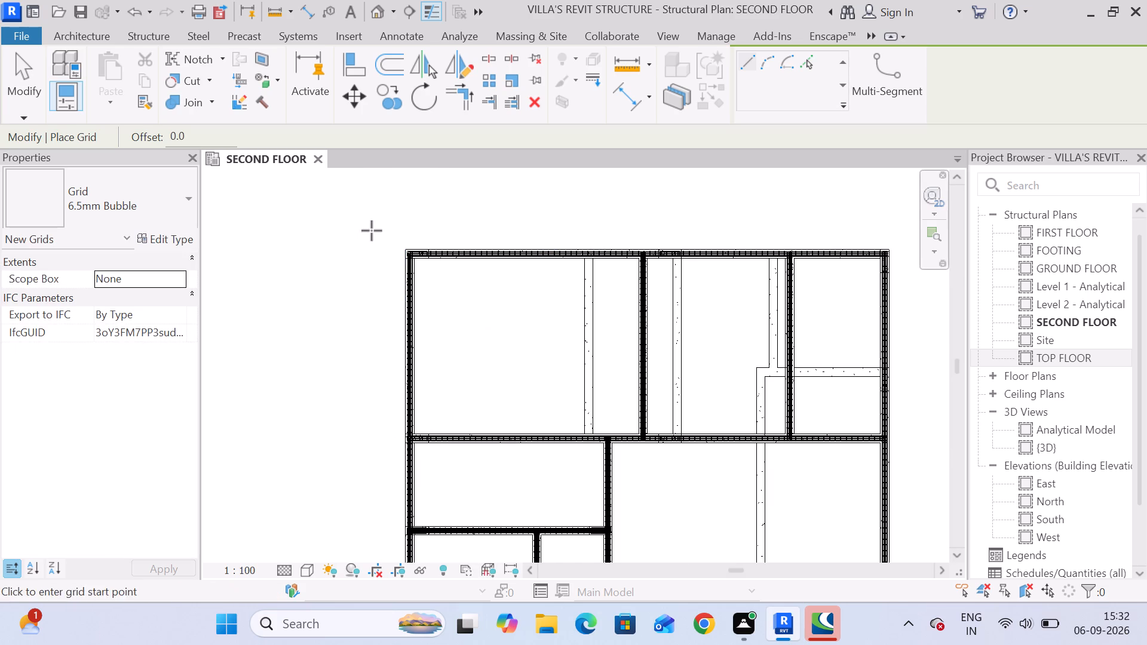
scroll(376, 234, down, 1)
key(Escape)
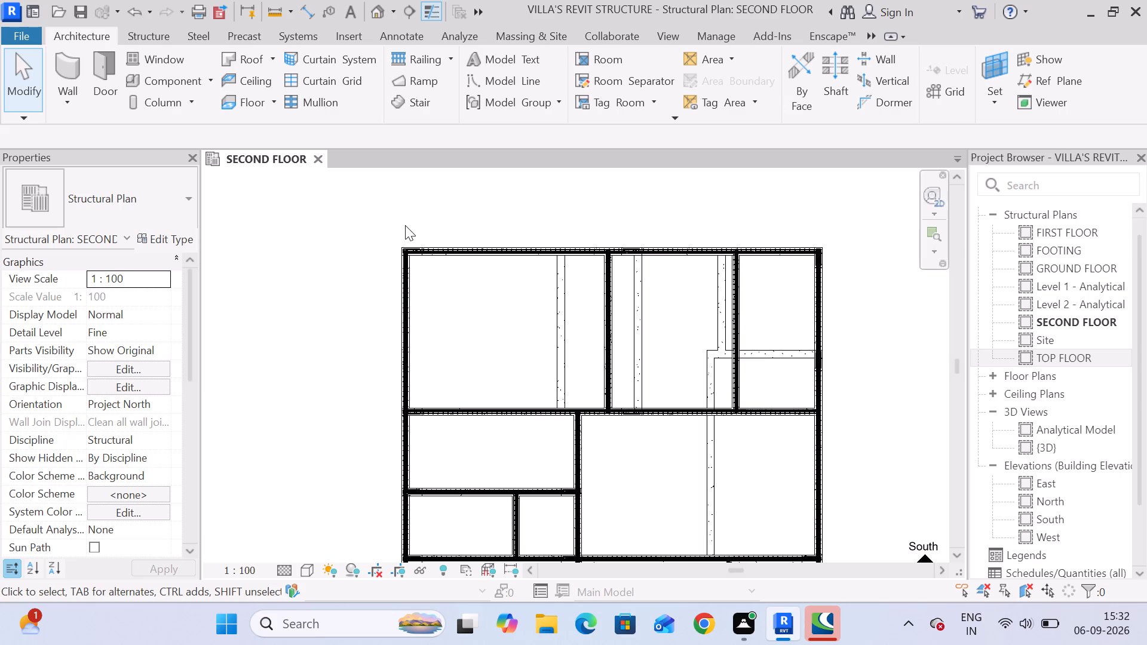
Move all the reinforced second-floor slabs horizontally onto the beam framing, from the opening's upper-left corner to the left edge beam's inner face.
scroll(445, 248, down, 6)
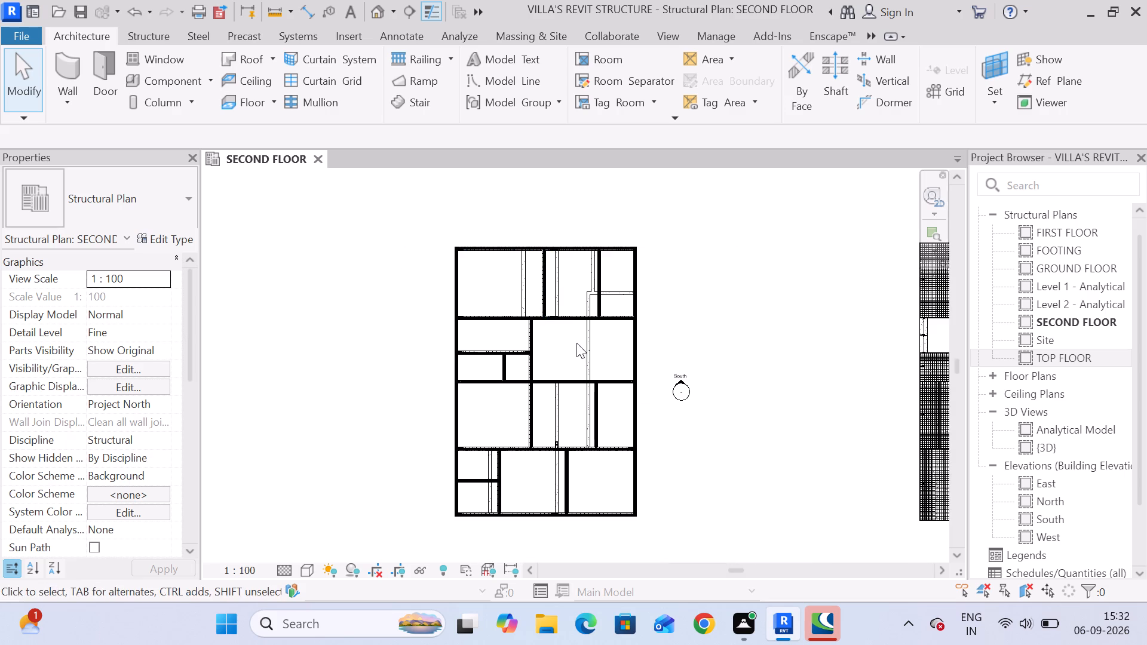
middle_drag(681, 411, 656, 345)
scroll(811, 406, down, 4)
middle_drag(825, 406, 738, 394)
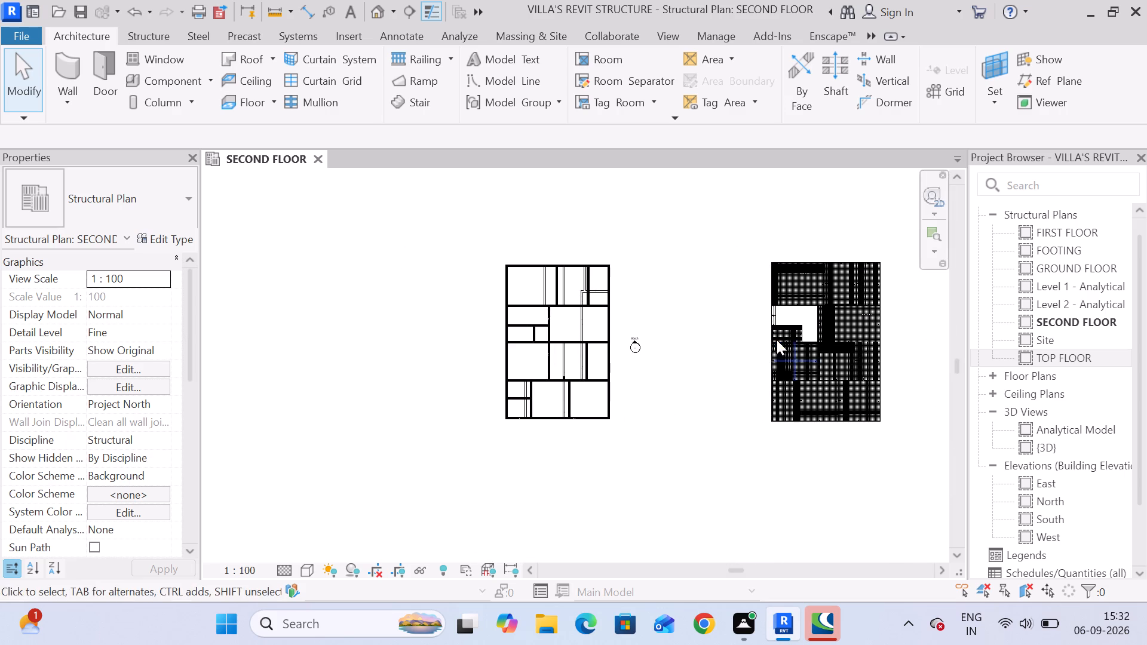
scroll(779, 334, up, 6)
scroll(781, 262, up, 10)
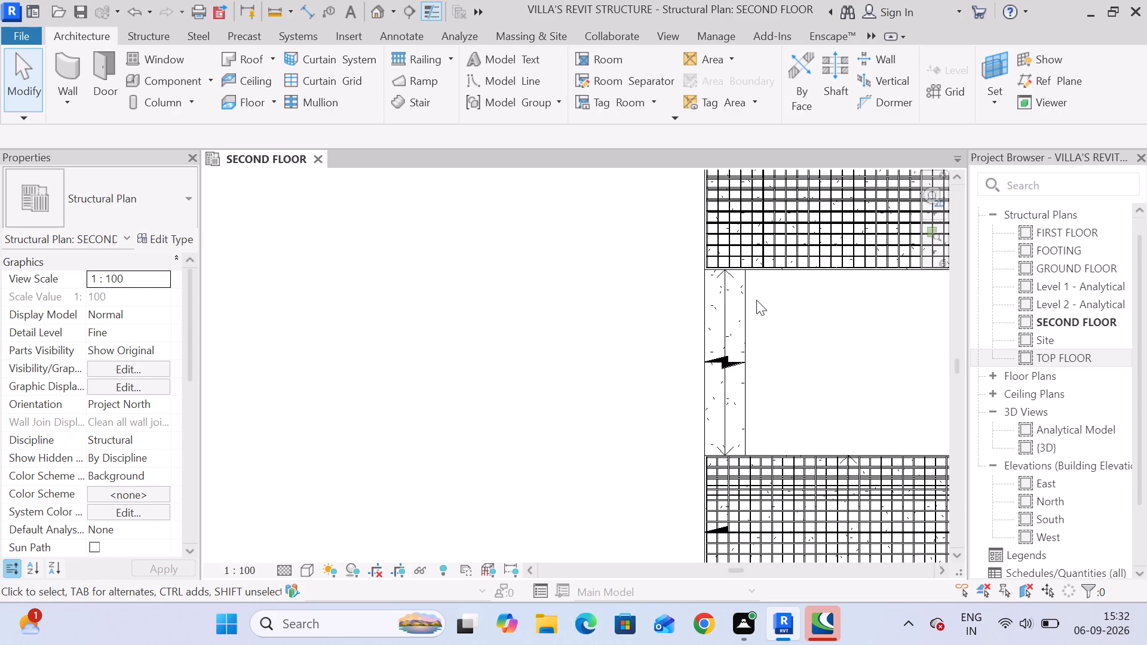
scroll(753, 284, down, 5)
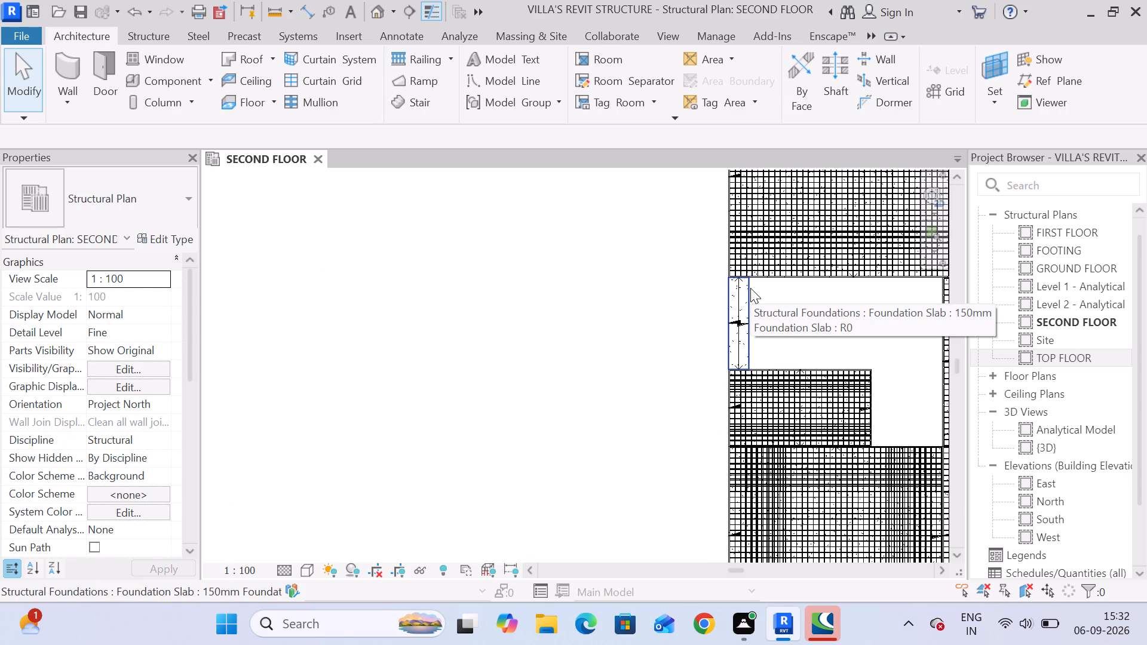
scroll(750, 288, down, 6)
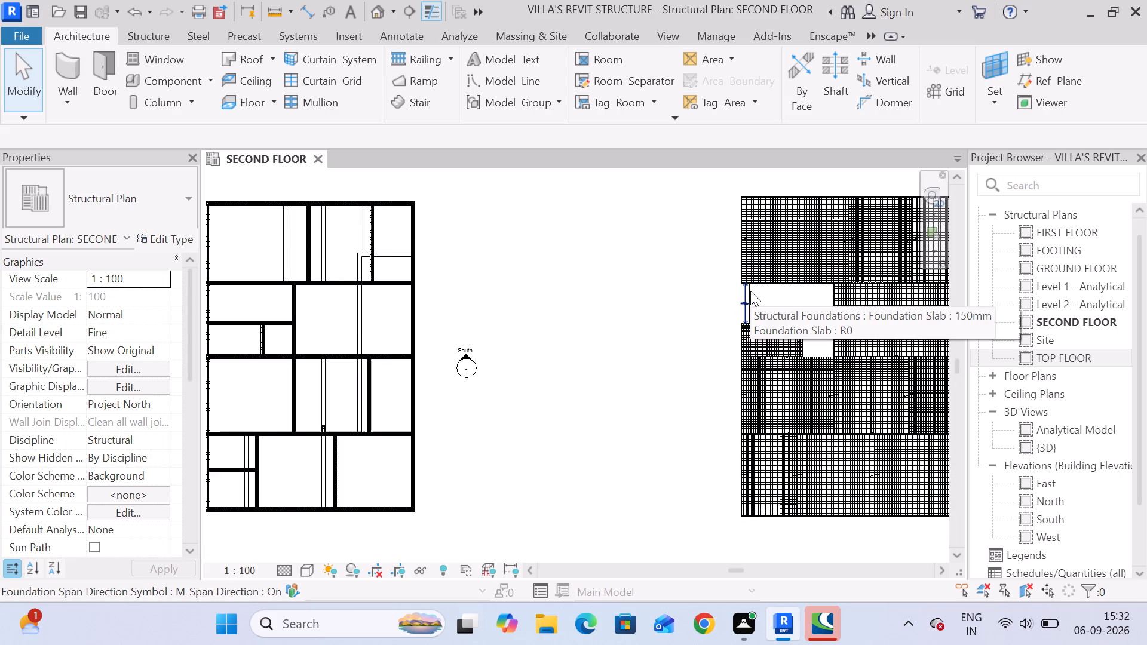
scroll(750, 291, down, 2)
drag(721, 191, 889, 492)
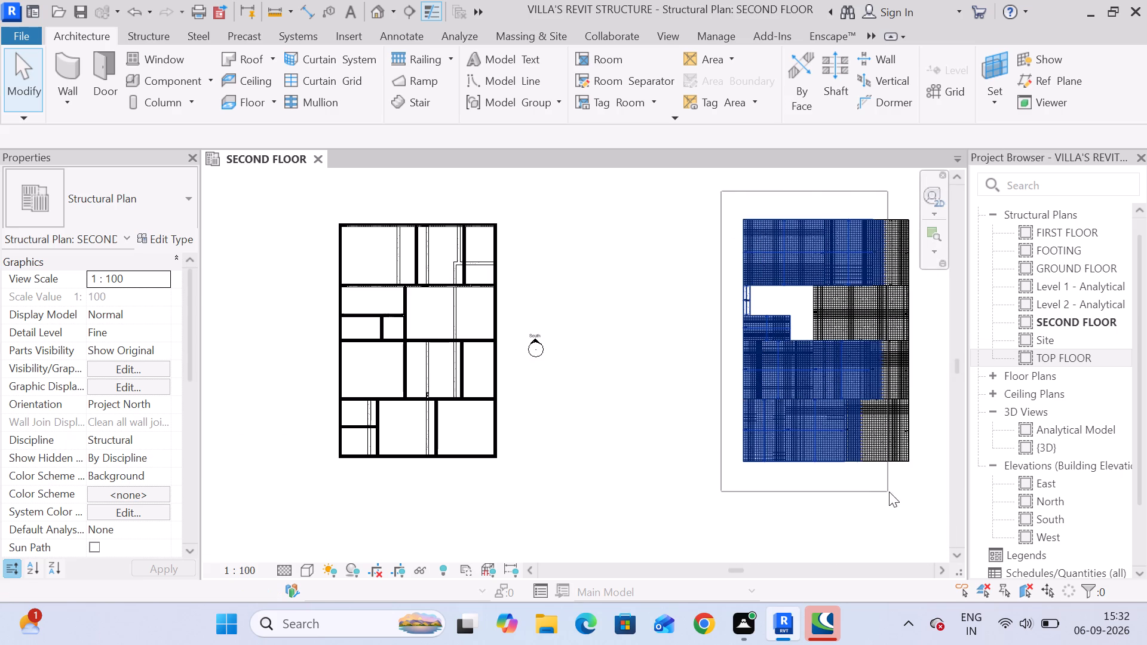
drag(889, 492, 923, 471)
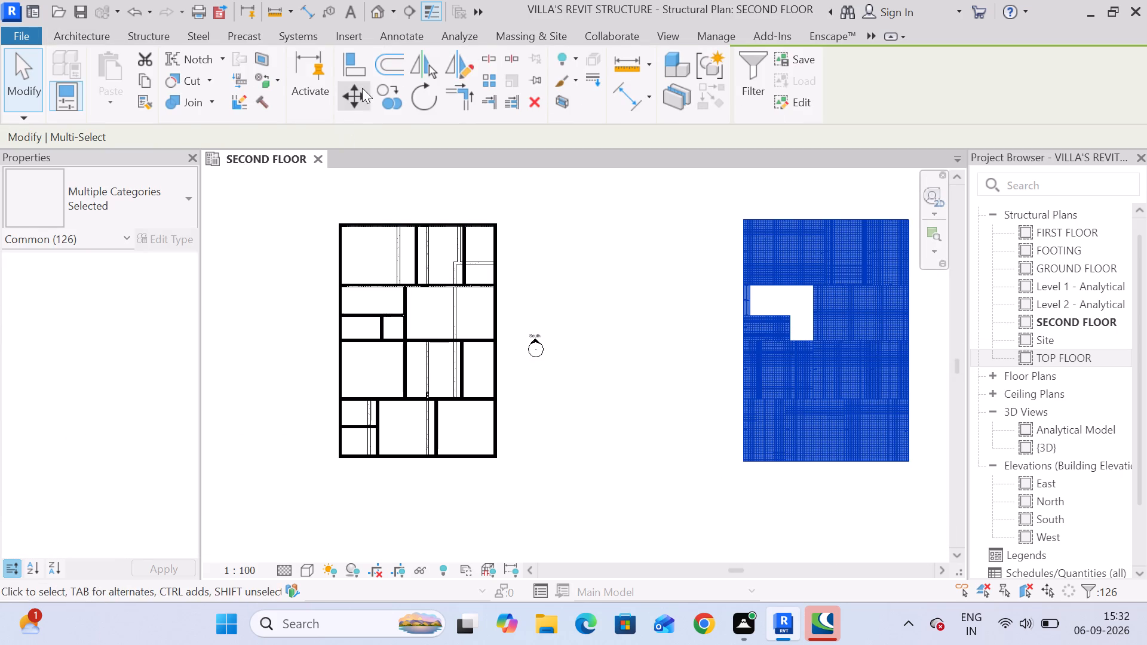
click(359, 89)
scroll(658, 260, up, 5)
scroll(814, 291, up, 5)
scroll(700, 265, up, 8)
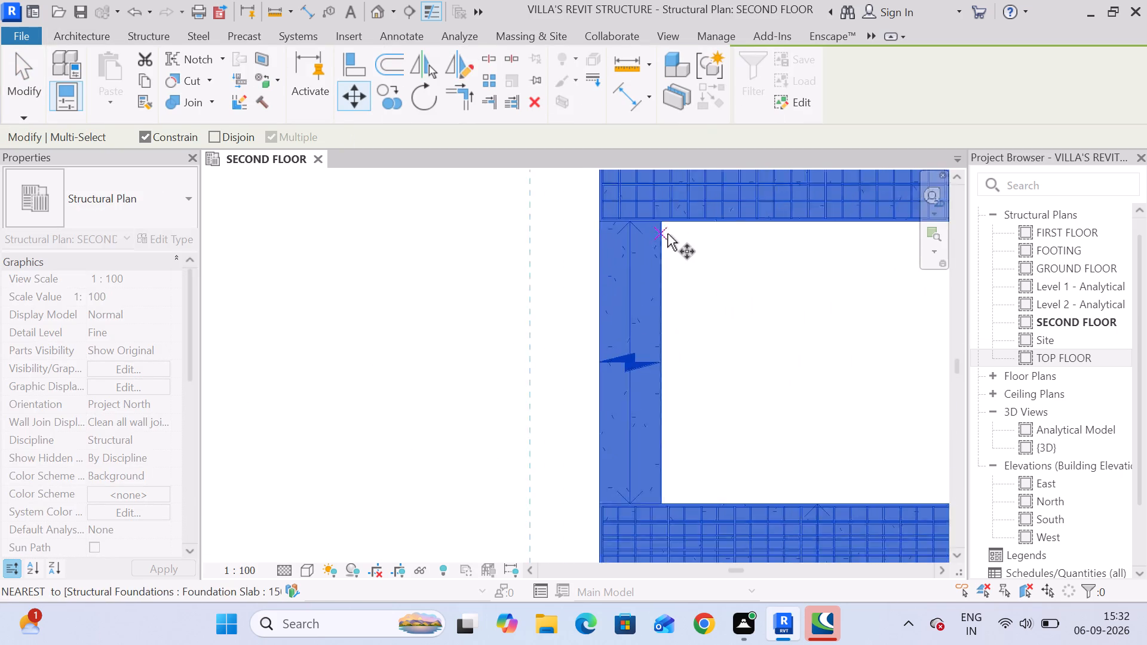
scroll(667, 234, up, 2)
click(657, 210)
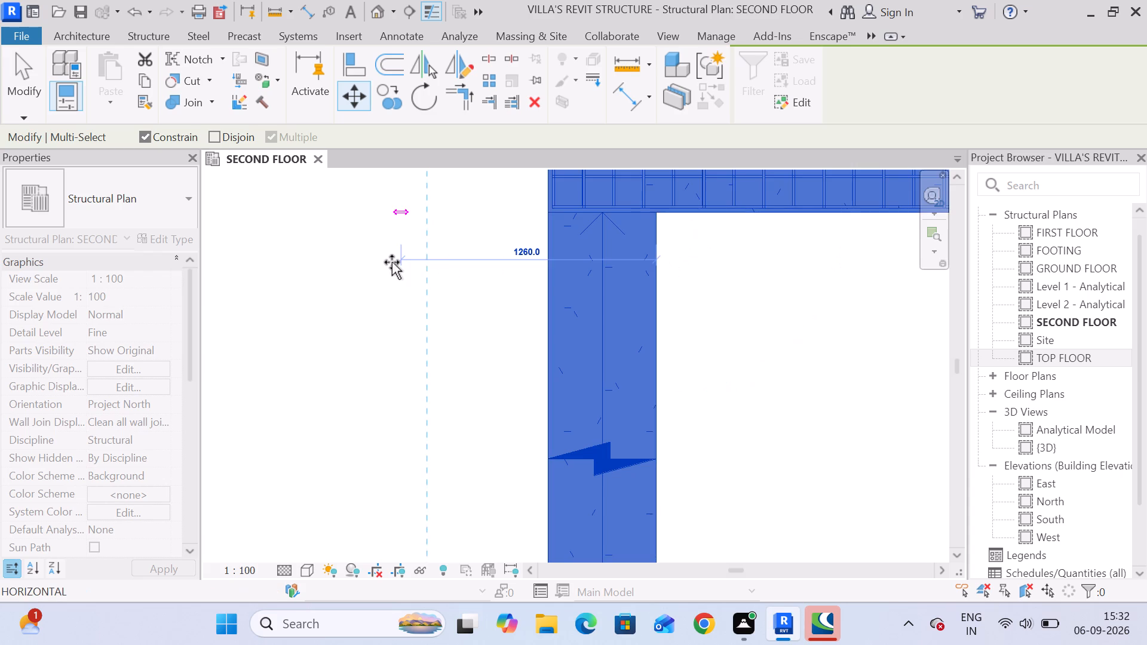
scroll(392, 262, down, 13)
middle_drag(395, 263, 631, 266)
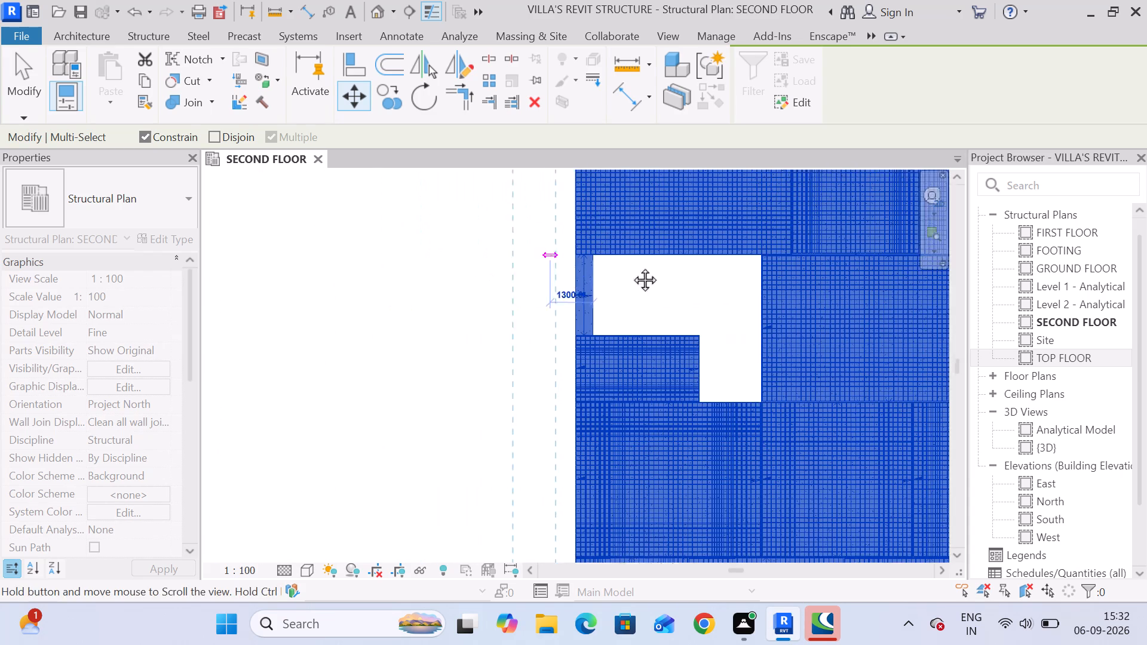
middle_drag(631, 266, 674, 266)
scroll(365, 282, down, 6)
middle_drag(364, 281, 584, 280)
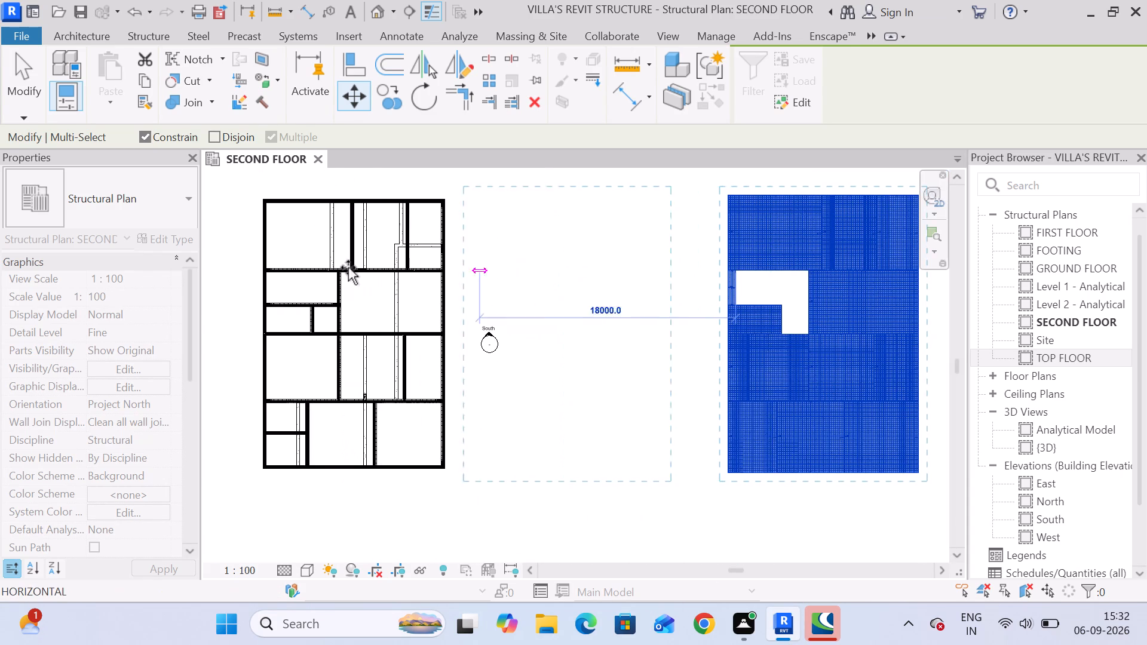
scroll(274, 265, up, 20)
scroll(274, 265, up, 2)
middle_drag(284, 292, 293, 292)
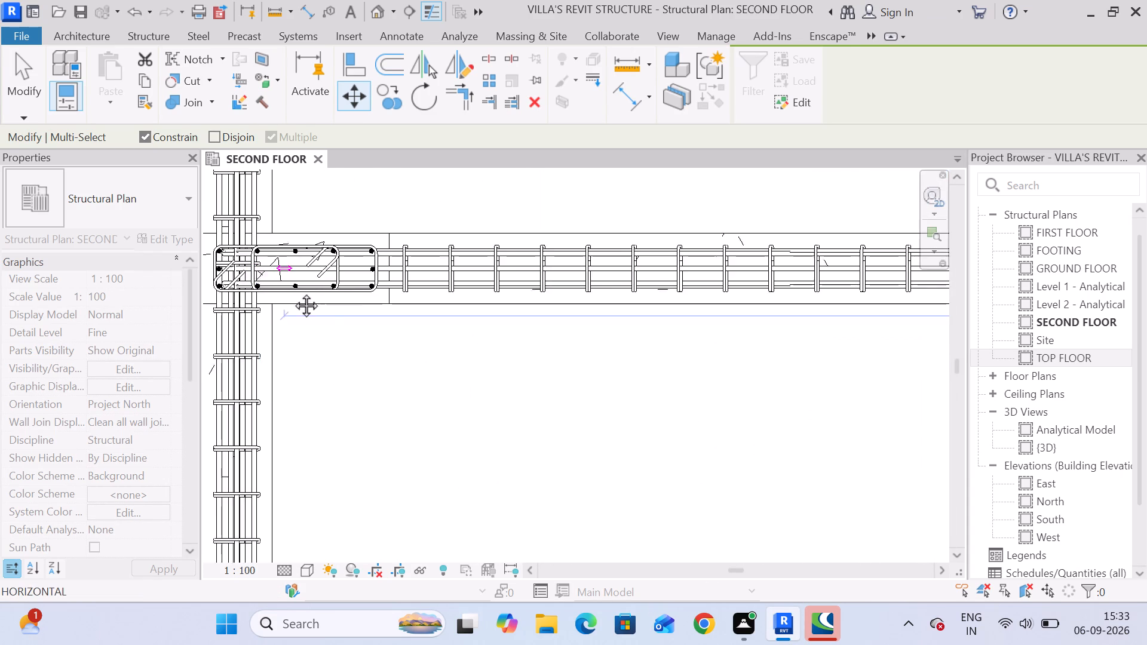
middle_drag(293, 292, 501, 288)
scroll(486, 265, up, 3)
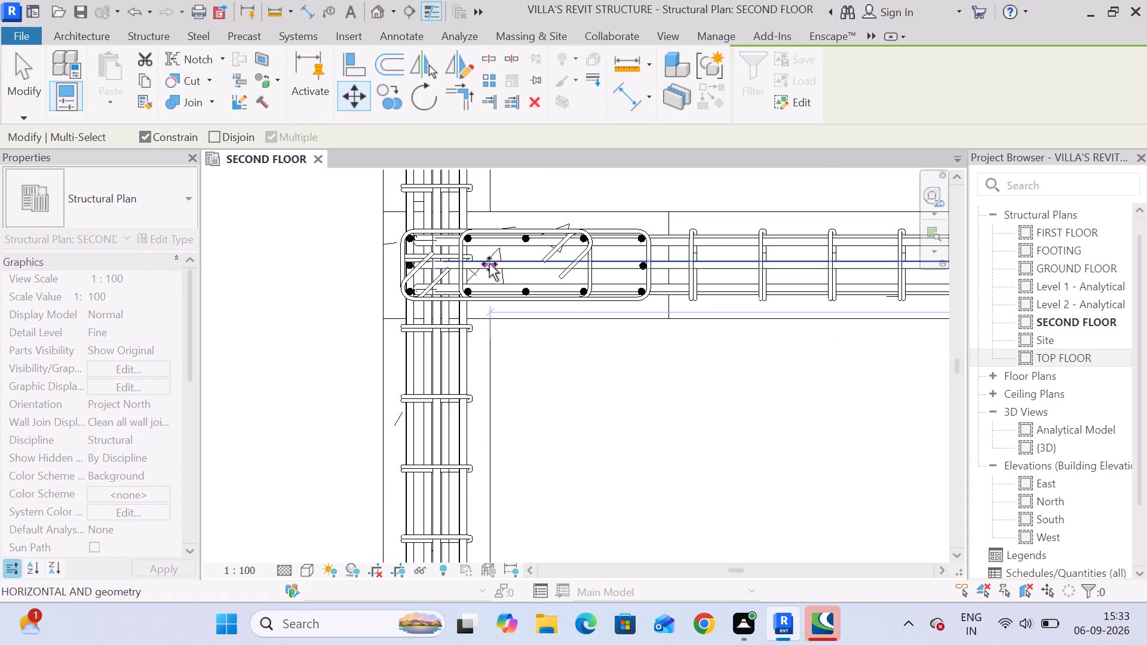
scroll(526, 275, up, 1)
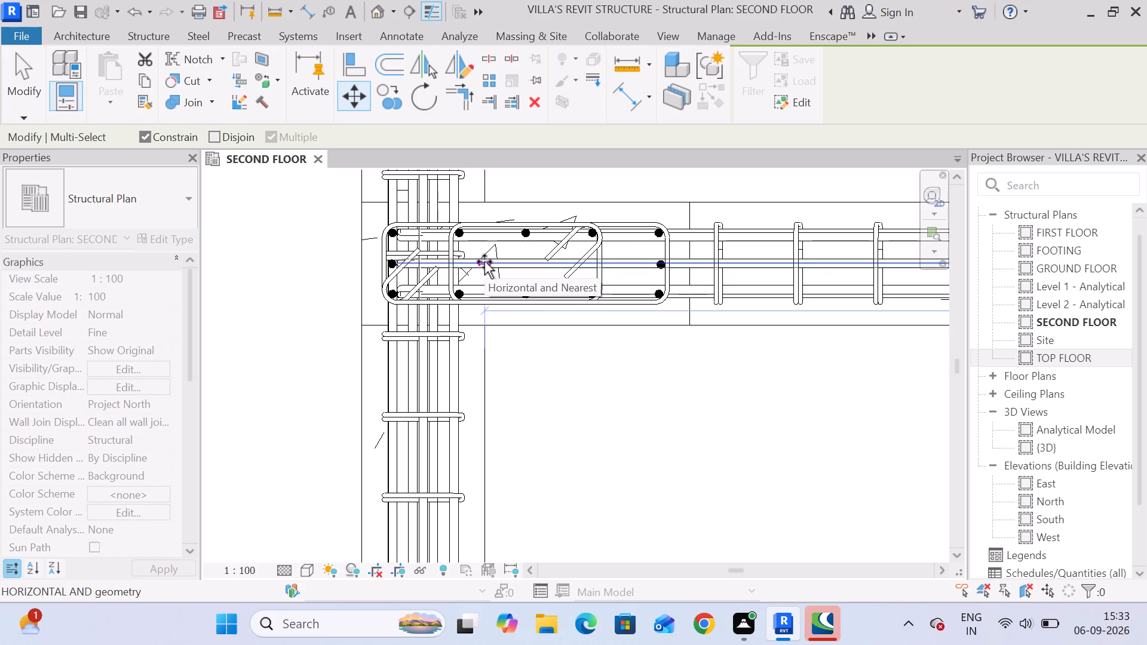
click(484, 262)
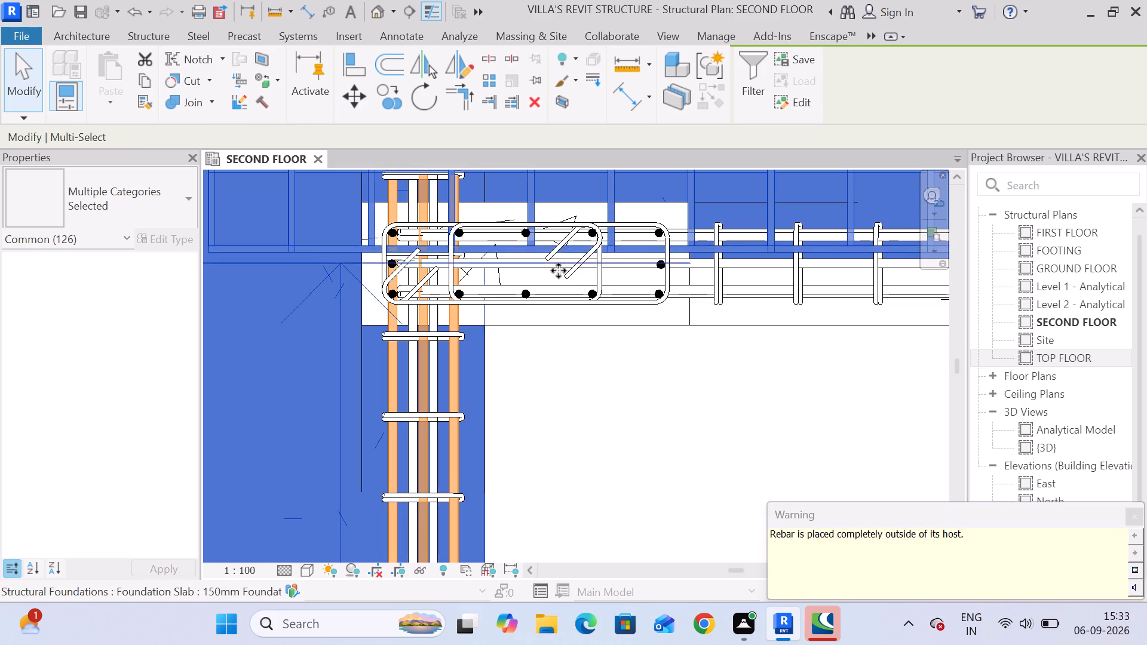
scroll(559, 272, down, 20)
scroll(559, 272, down, 7)
click(490, 336)
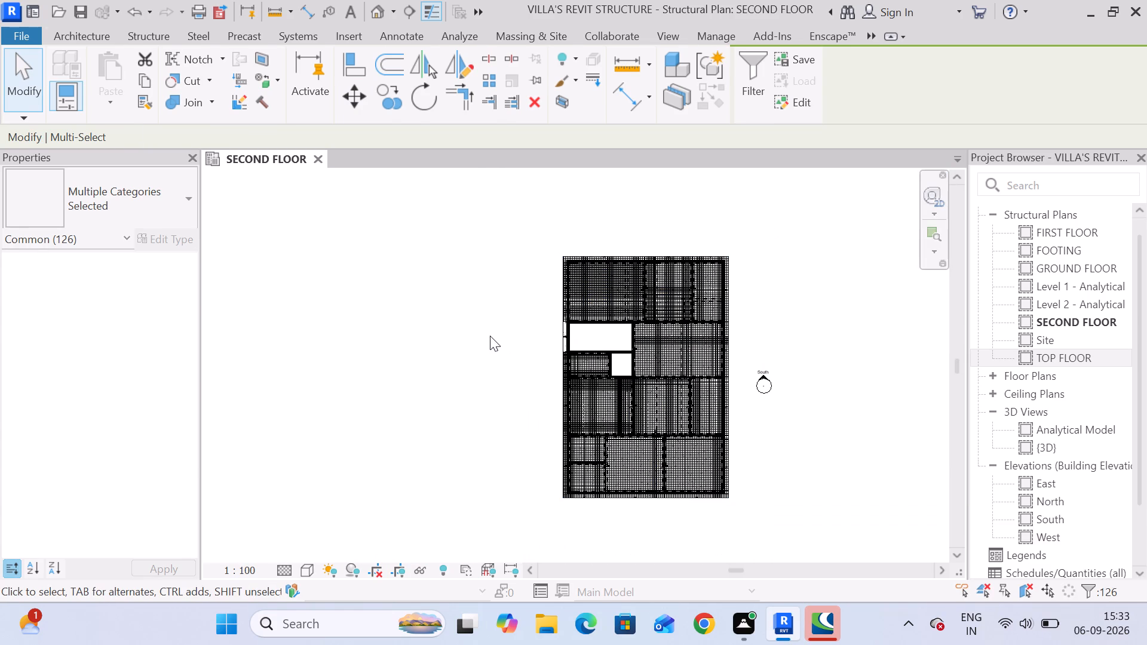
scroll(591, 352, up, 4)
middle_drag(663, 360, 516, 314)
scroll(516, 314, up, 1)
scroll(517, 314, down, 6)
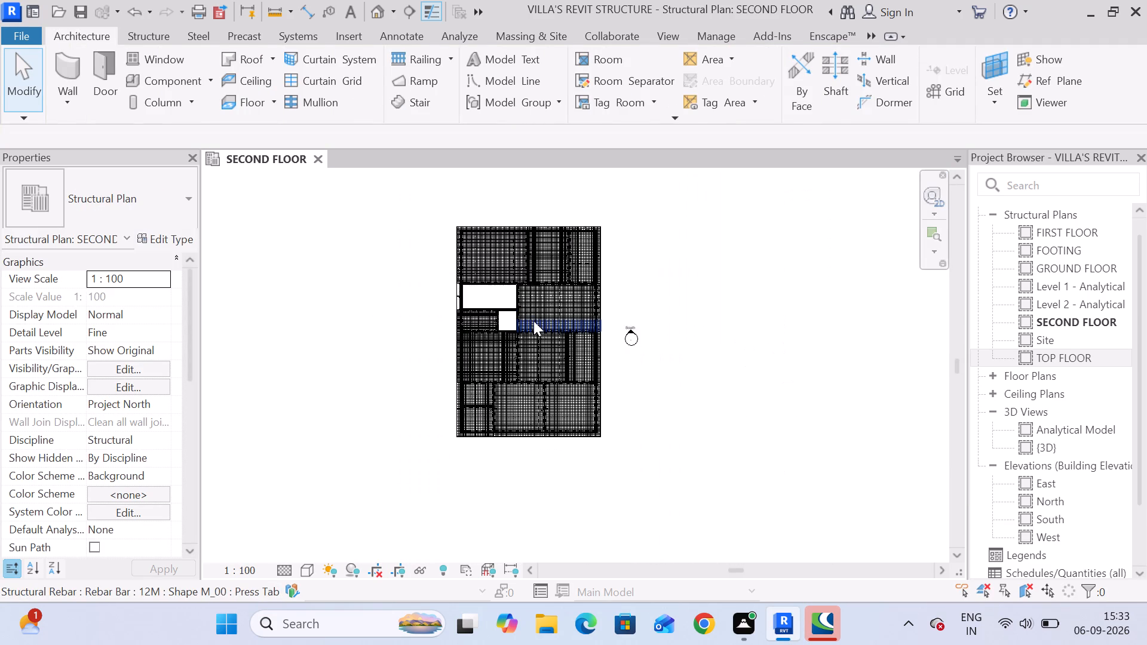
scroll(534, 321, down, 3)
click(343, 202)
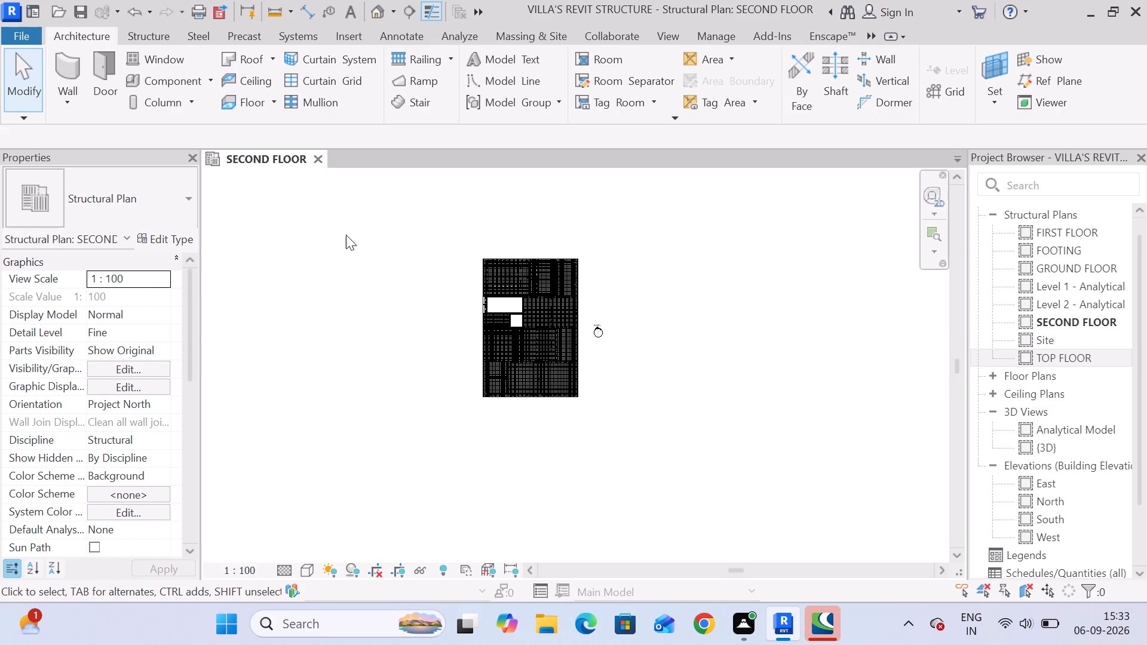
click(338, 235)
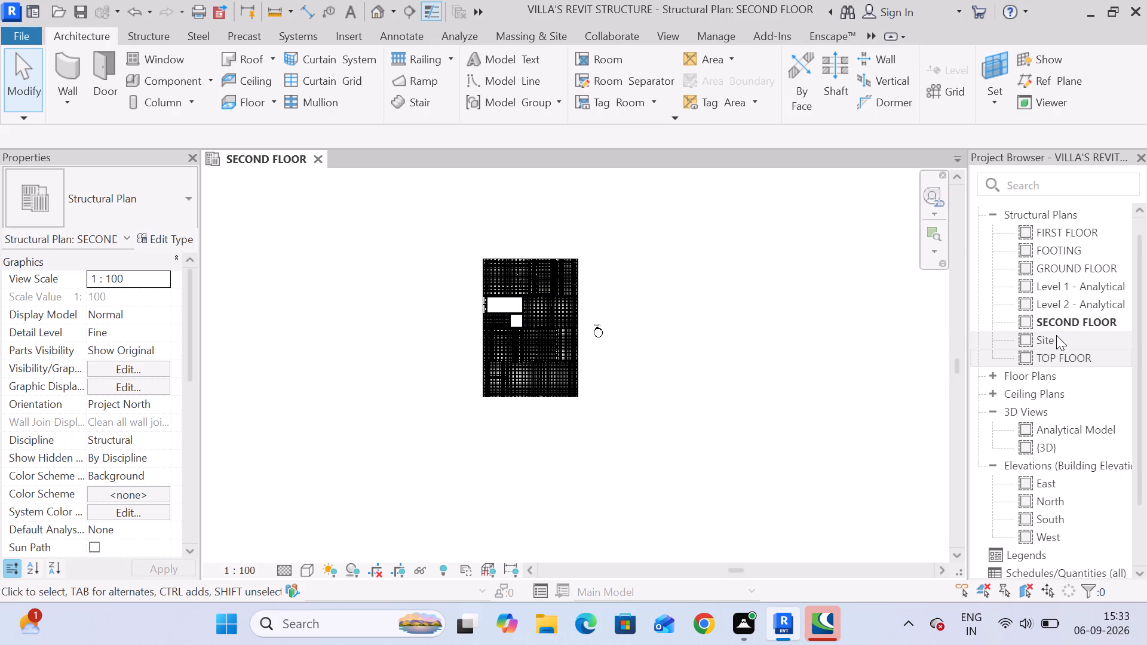
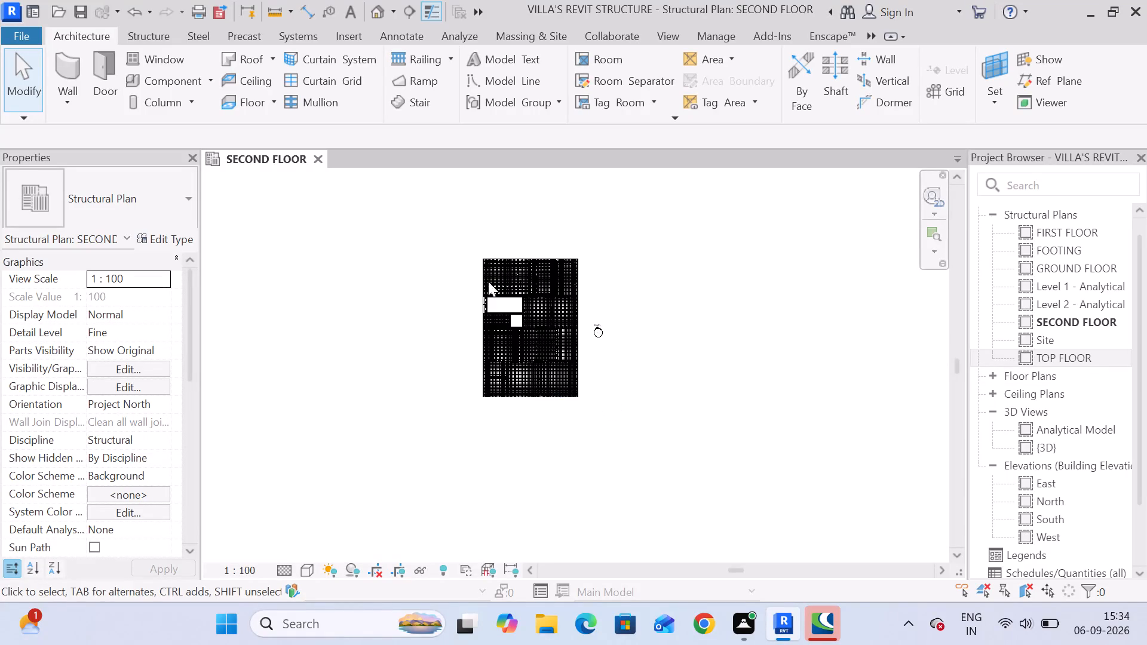
Open the FIRST FLOOR structural plan and bring its beam framing into view.
scroll(486, 265, down, 6)
scroll(510, 265, up, 1)
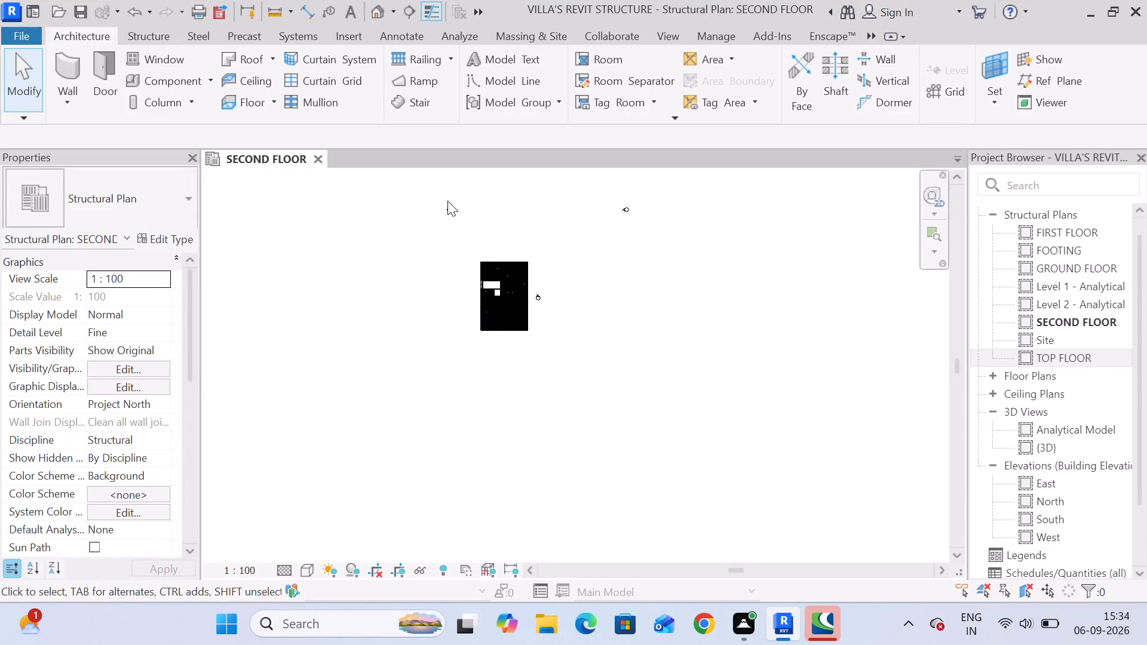
double_click(1080, 235)
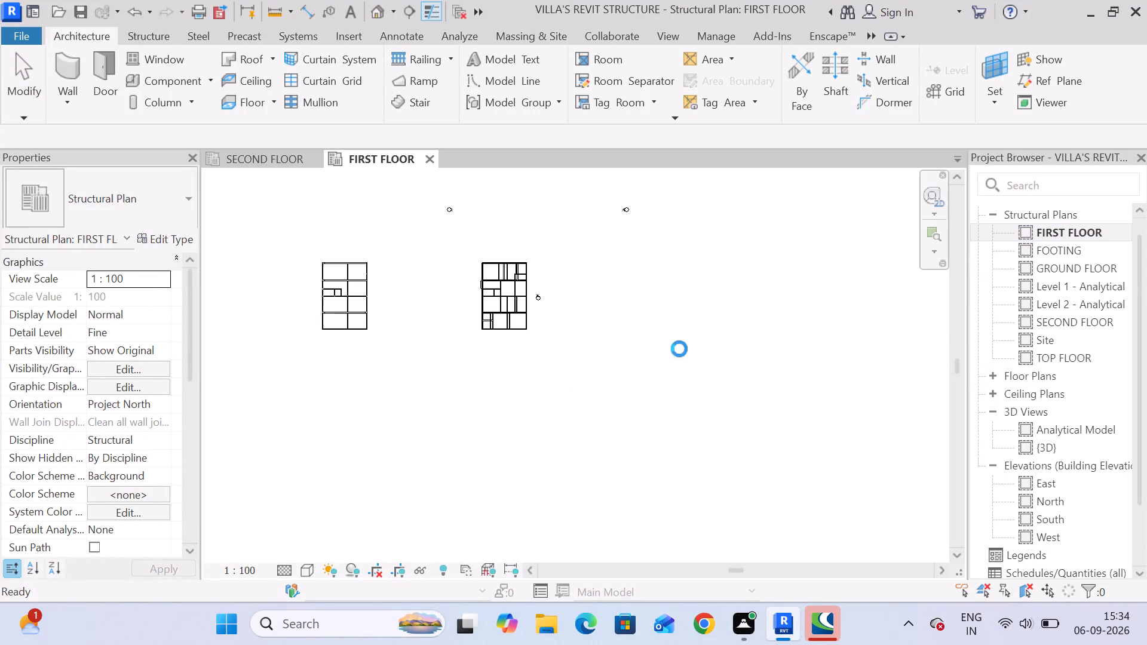
scroll(502, 285, up, 1)
click(706, 146)
scroll(461, 302, up, 5)
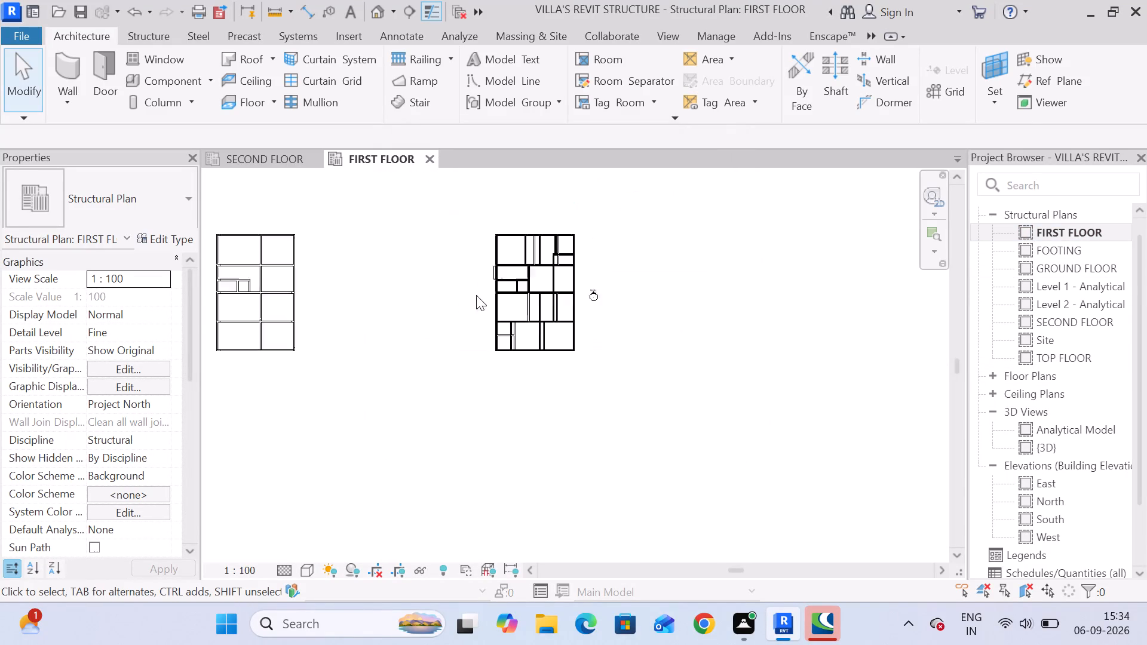
scroll(476, 295, up, 1)
scroll(545, 266, up, 4)
middle_drag(562, 260, 541, 291)
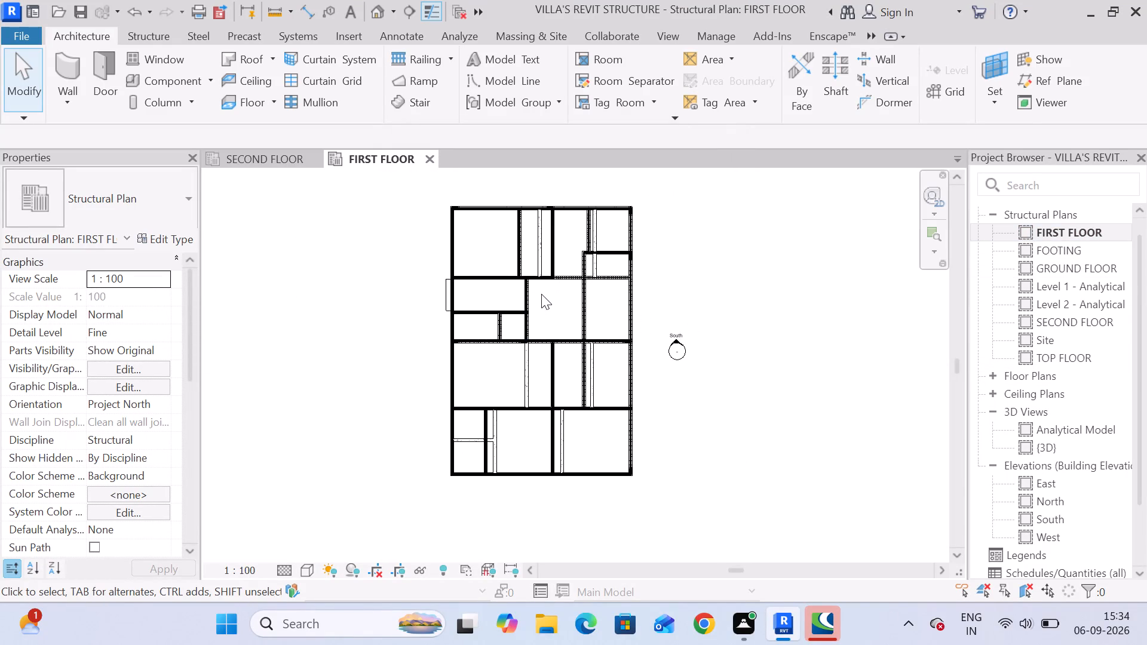
middle_drag(541, 294, 541, 313)
Inspect the structural area reinforcement outline that projects beyond the framing's left edge beam, beside the upper-left stair bay.
scroll(557, 321, up, 2)
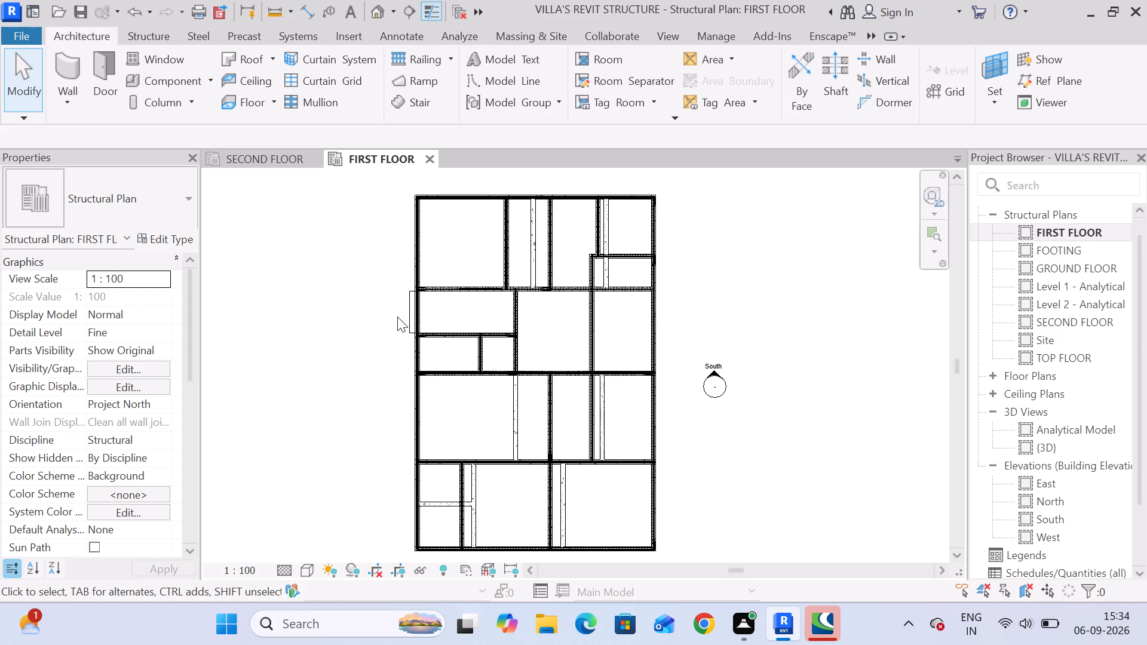
scroll(407, 320, up, 6)
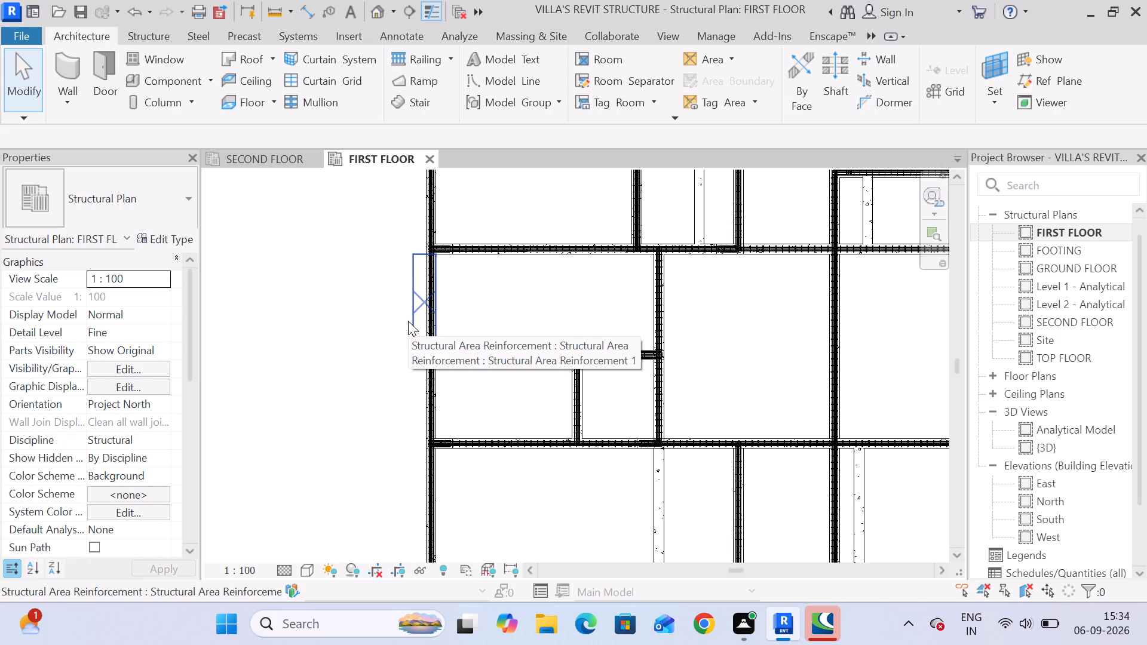
click(408, 321)
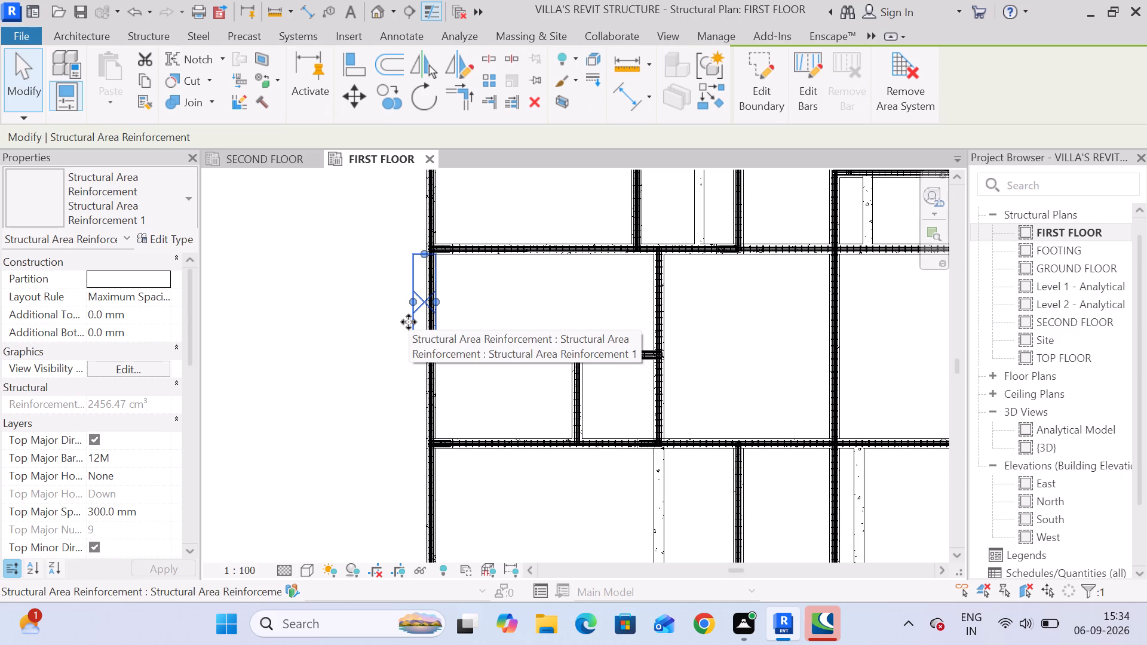
scroll(409, 322, down, 4)
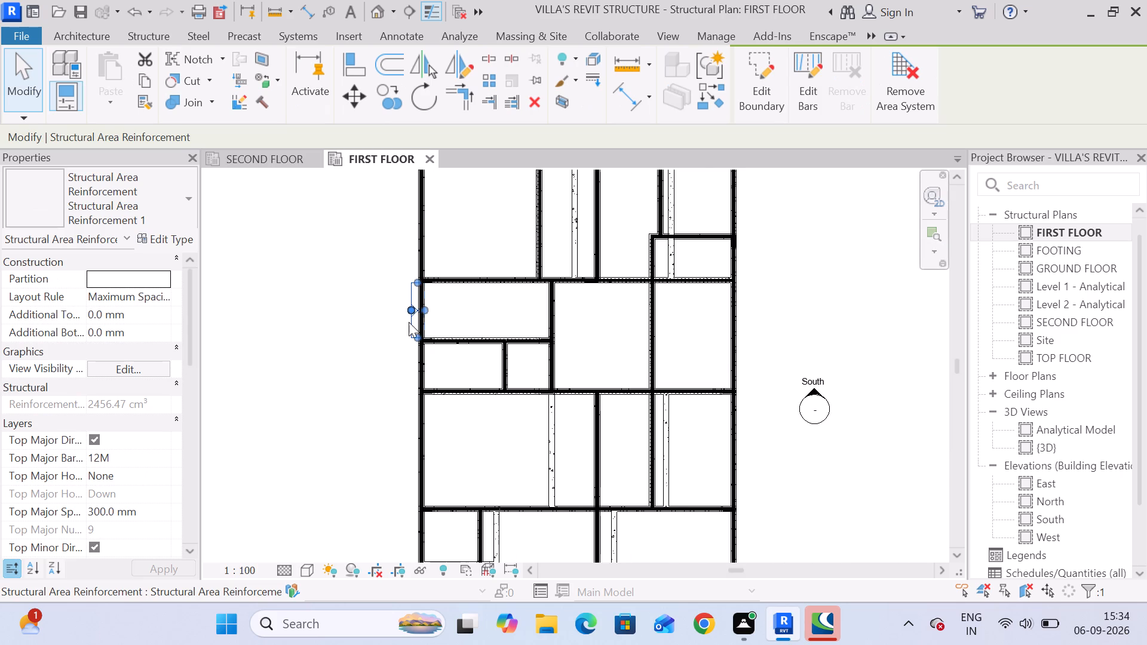
click(343, 314)
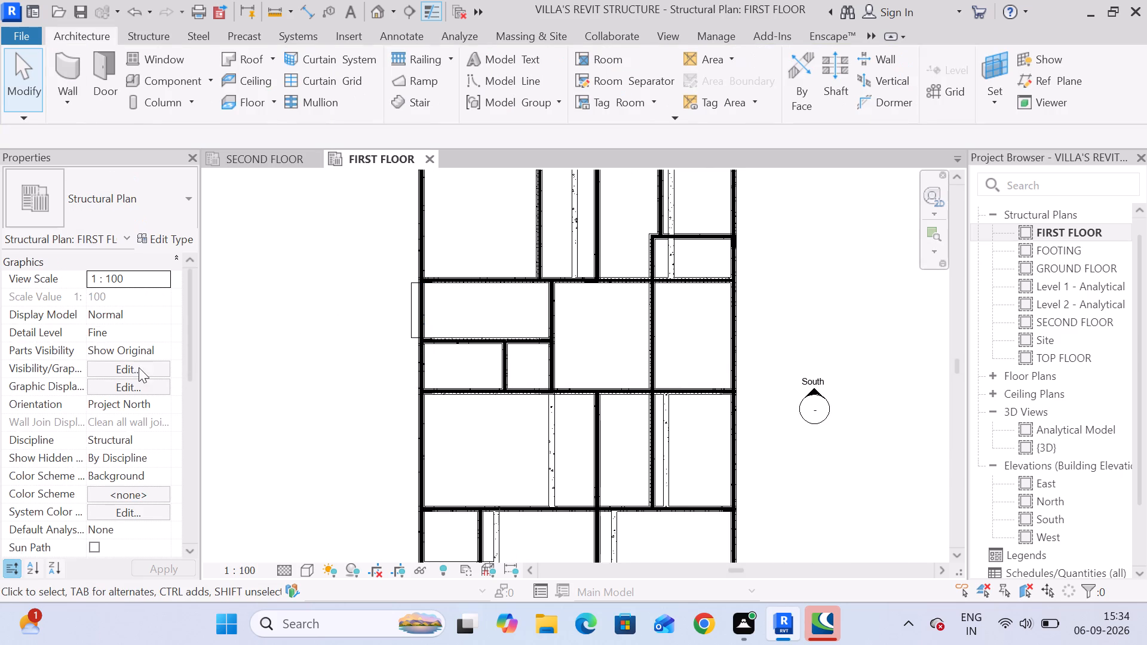
Set the top of the FIRST FLOOR plan's view range to Associated Level (FIRST FLOOR).
scroll(142, 353, down, 9)
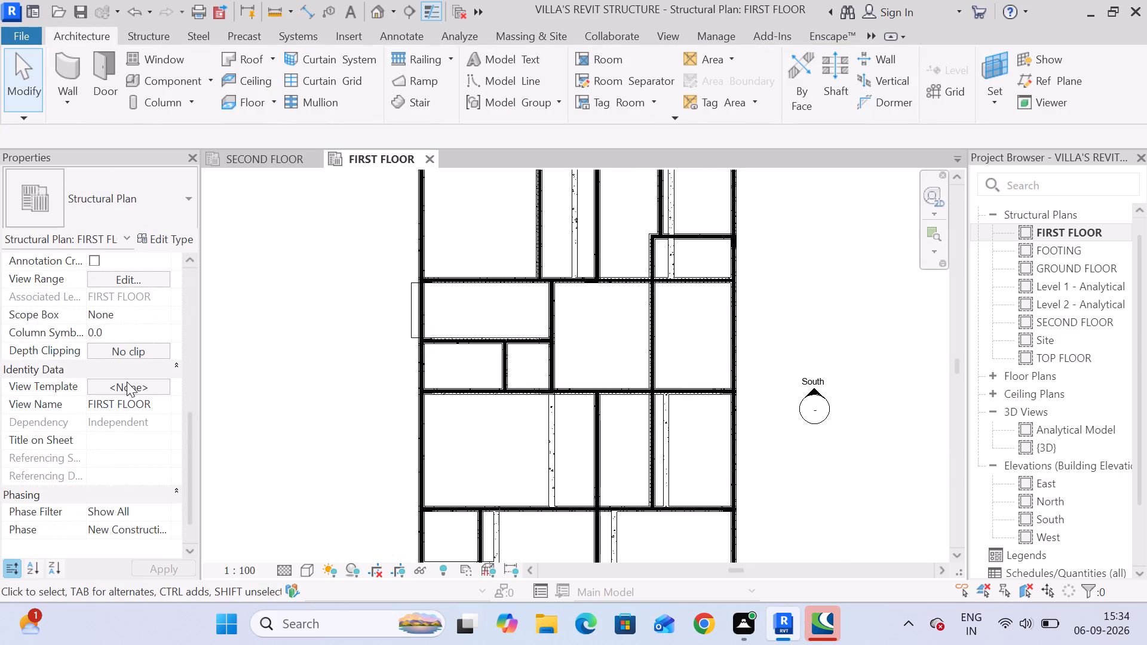
scroll(128, 379, up, 2)
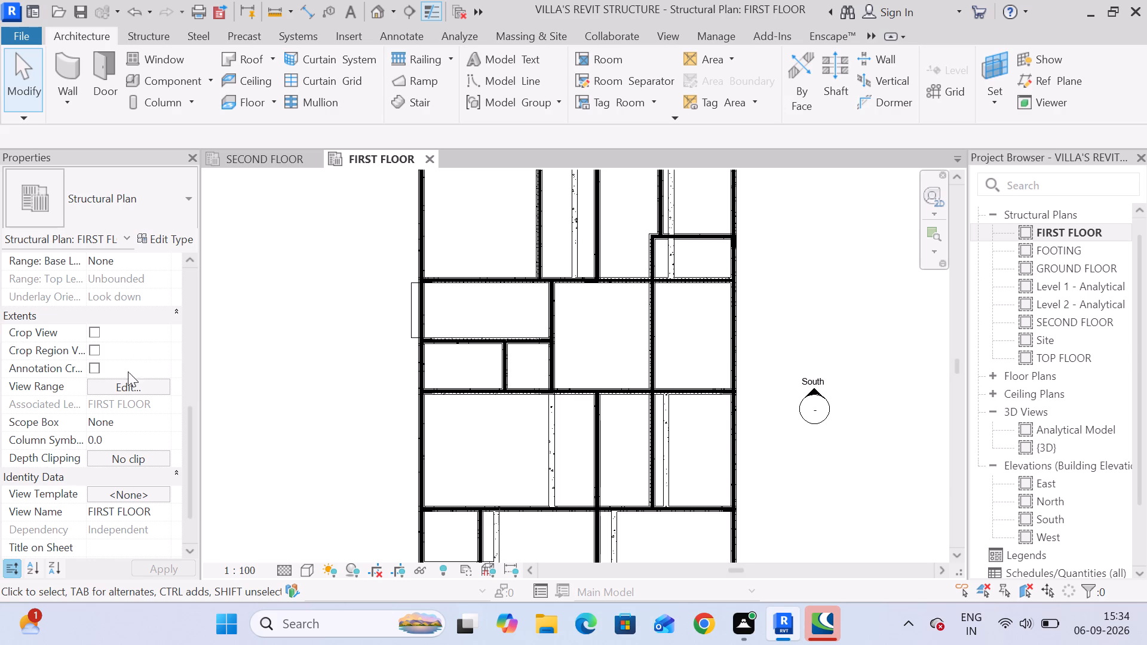
click(128, 385)
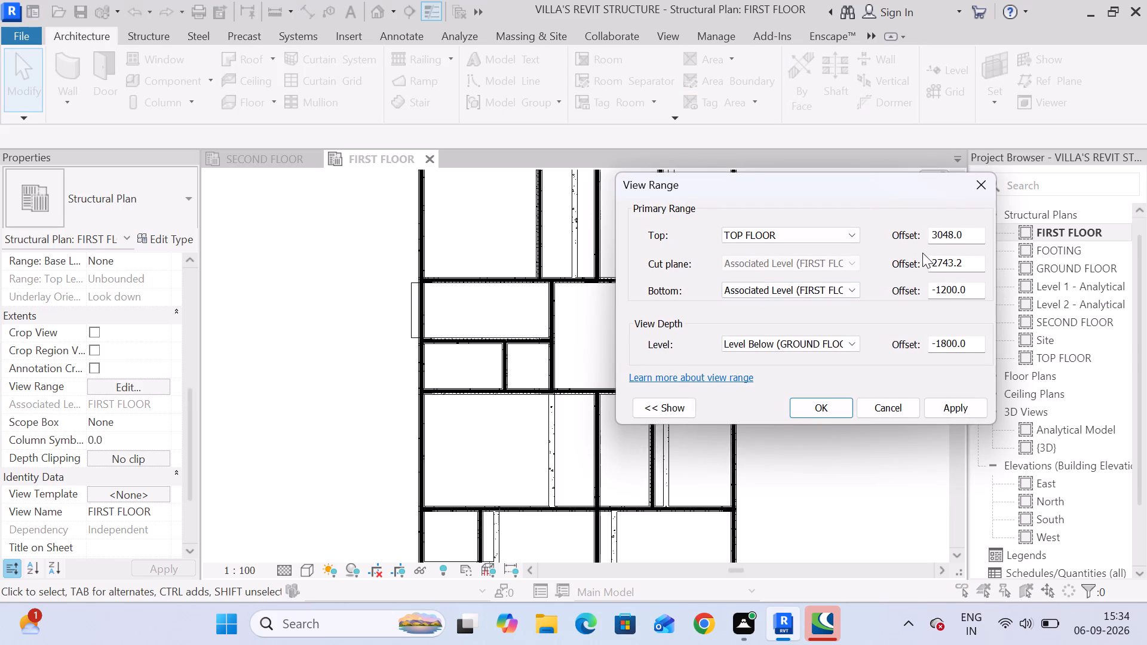
click(845, 236)
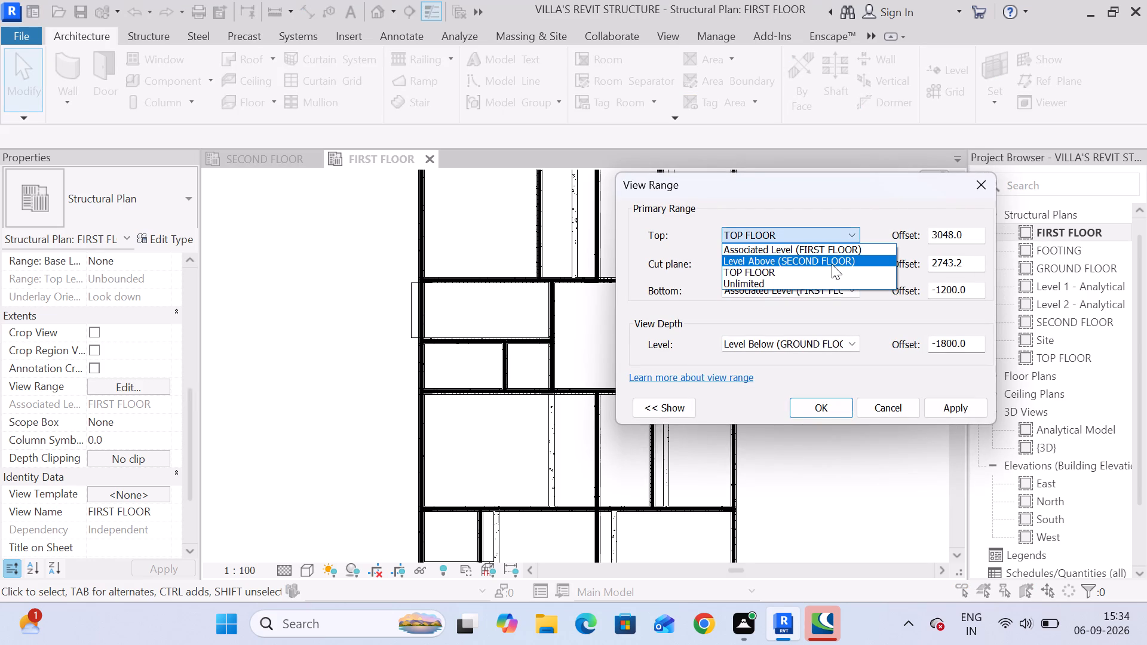
click(795, 251)
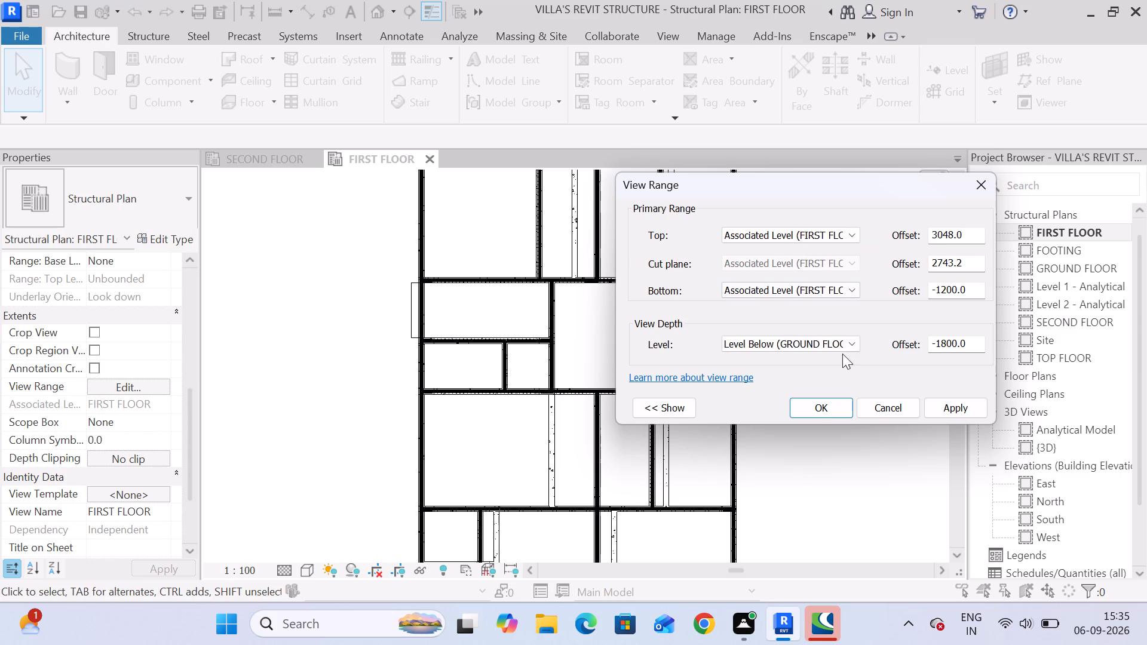
click(973, 408)
click(812, 408)
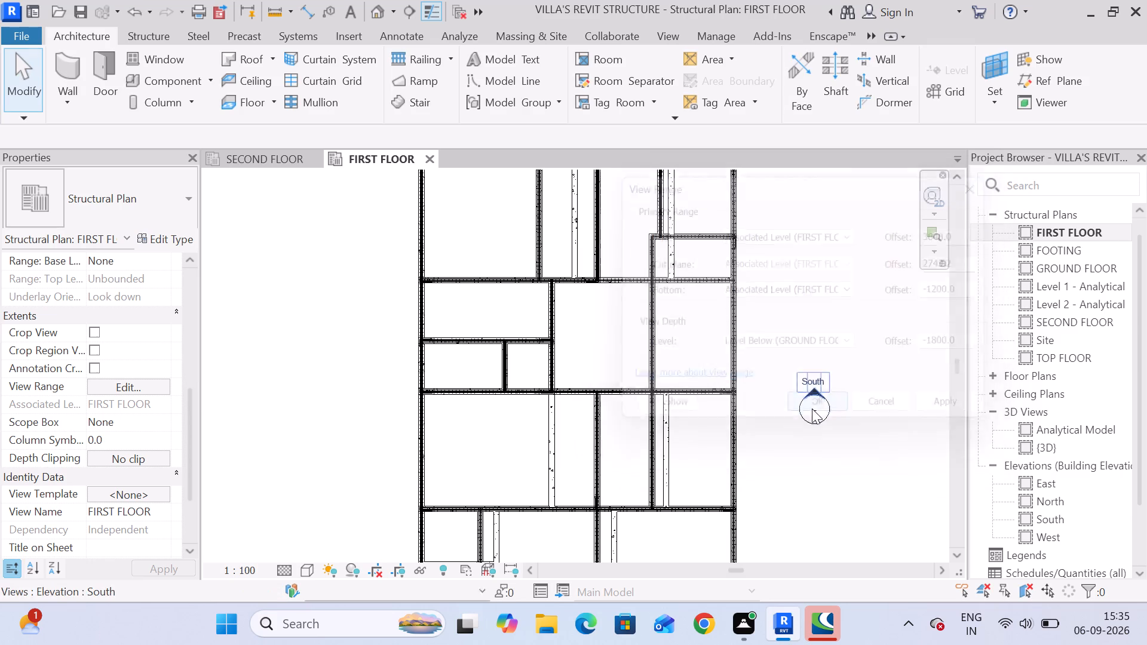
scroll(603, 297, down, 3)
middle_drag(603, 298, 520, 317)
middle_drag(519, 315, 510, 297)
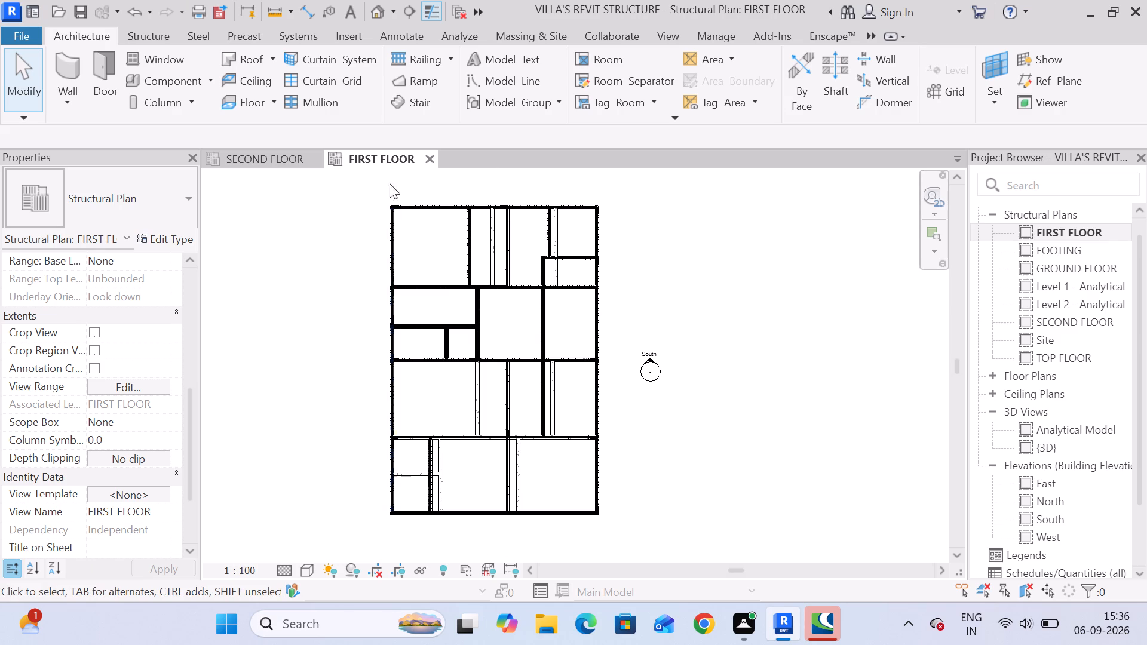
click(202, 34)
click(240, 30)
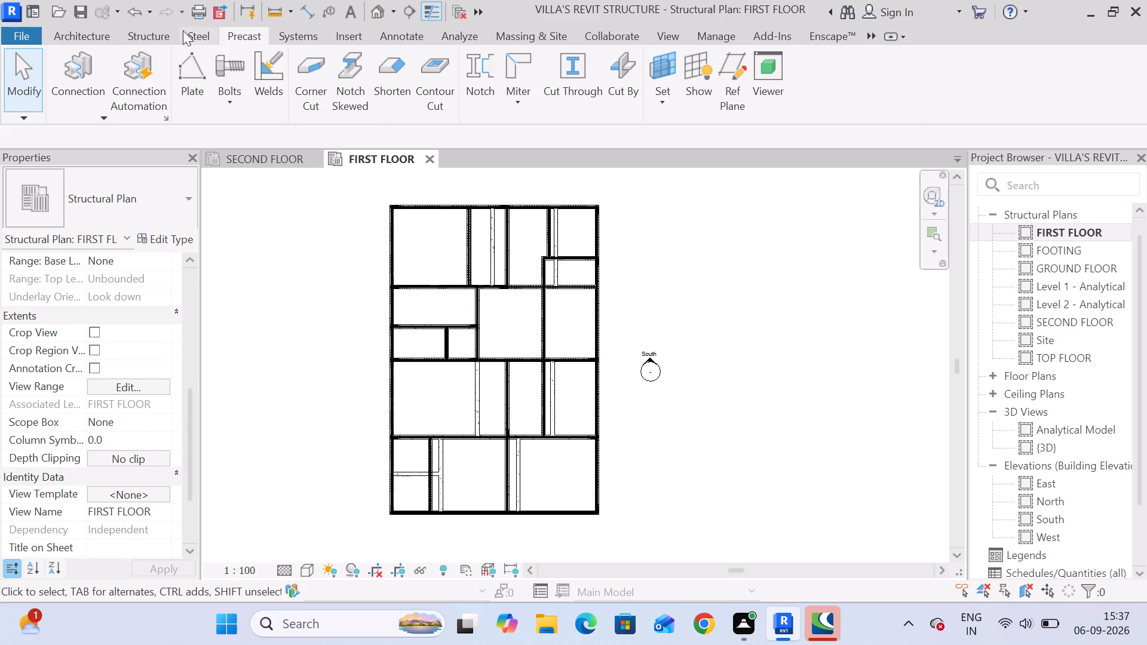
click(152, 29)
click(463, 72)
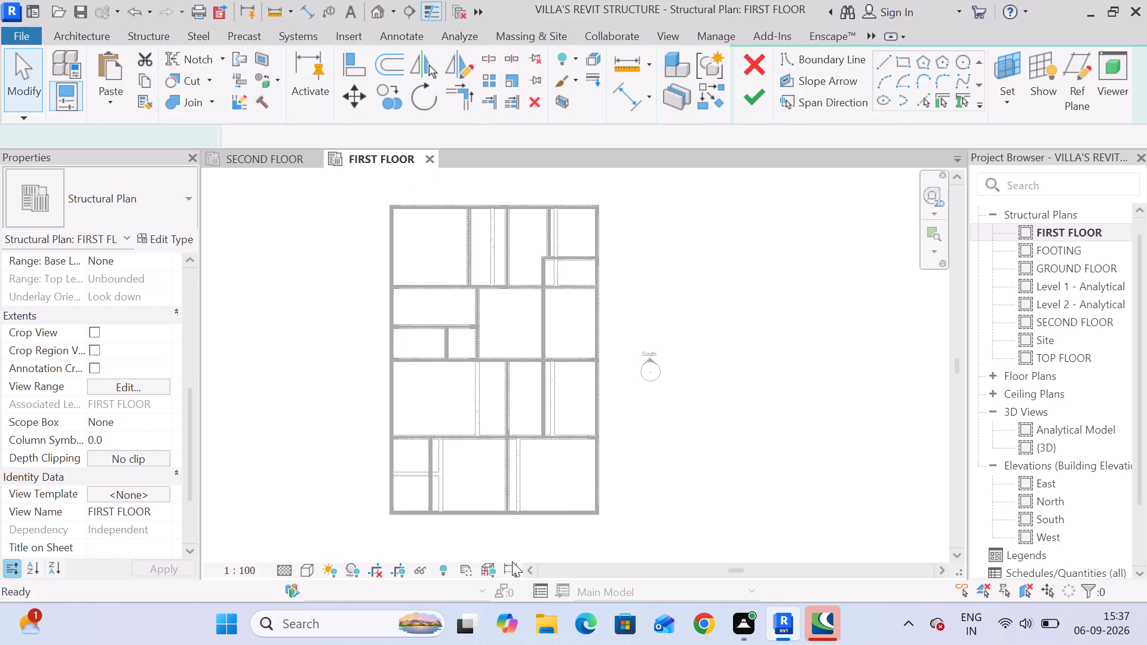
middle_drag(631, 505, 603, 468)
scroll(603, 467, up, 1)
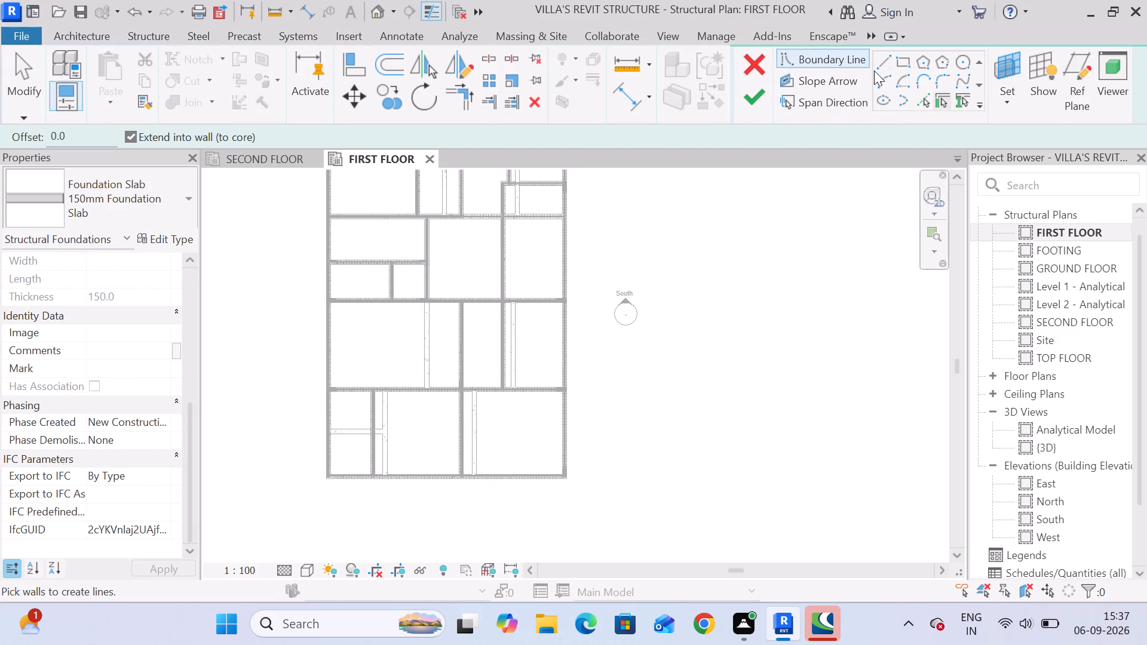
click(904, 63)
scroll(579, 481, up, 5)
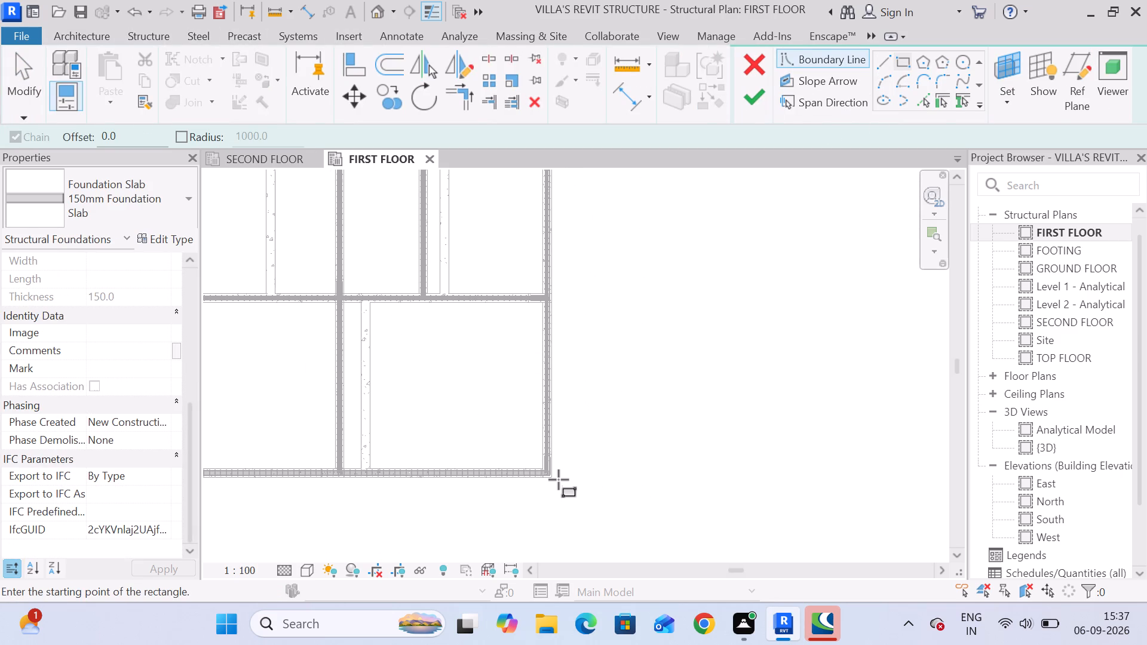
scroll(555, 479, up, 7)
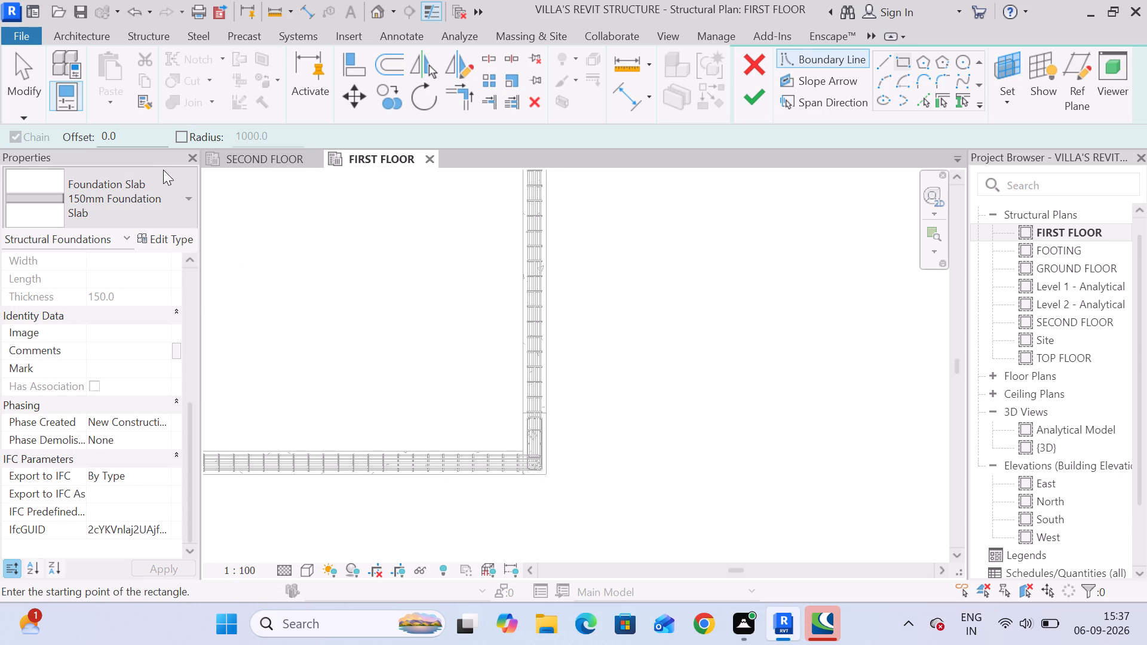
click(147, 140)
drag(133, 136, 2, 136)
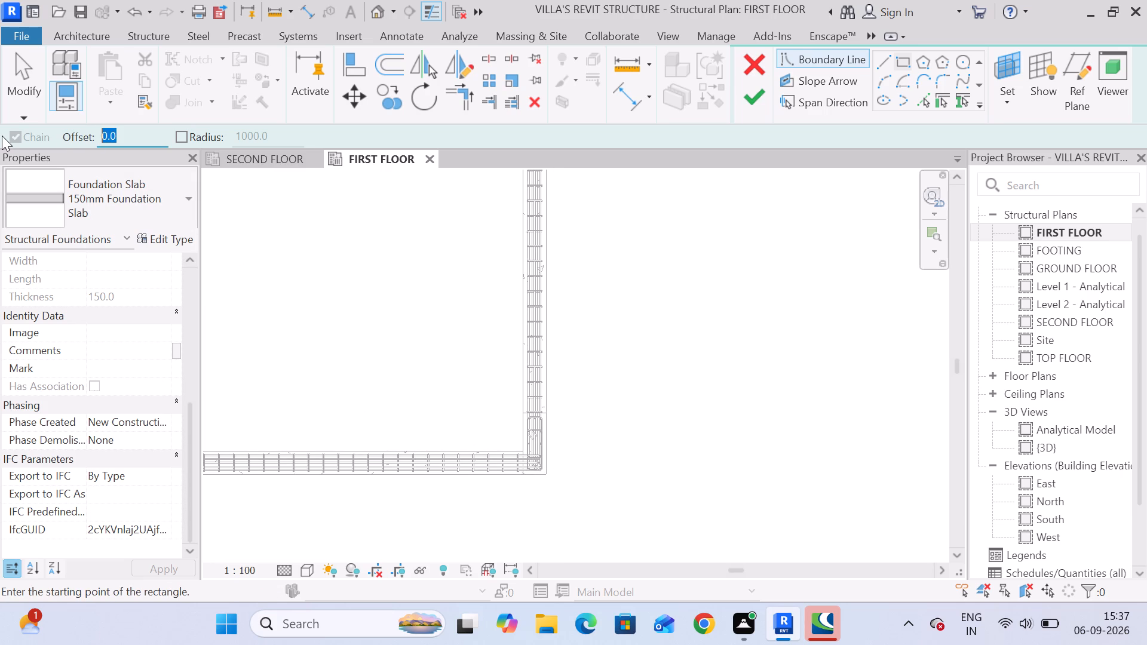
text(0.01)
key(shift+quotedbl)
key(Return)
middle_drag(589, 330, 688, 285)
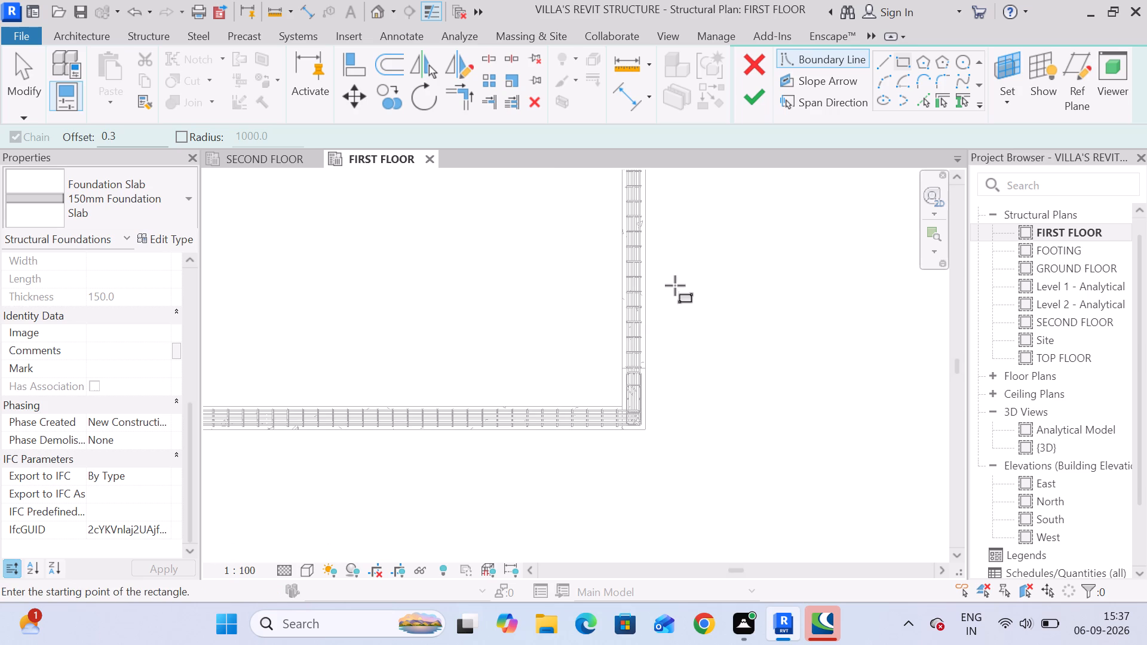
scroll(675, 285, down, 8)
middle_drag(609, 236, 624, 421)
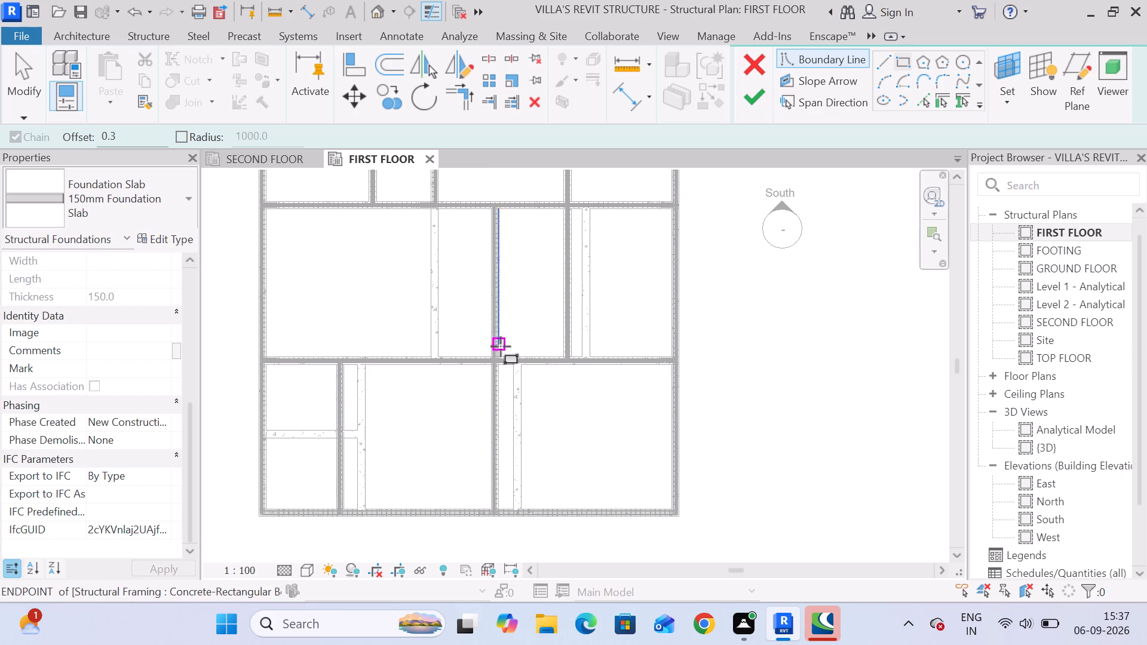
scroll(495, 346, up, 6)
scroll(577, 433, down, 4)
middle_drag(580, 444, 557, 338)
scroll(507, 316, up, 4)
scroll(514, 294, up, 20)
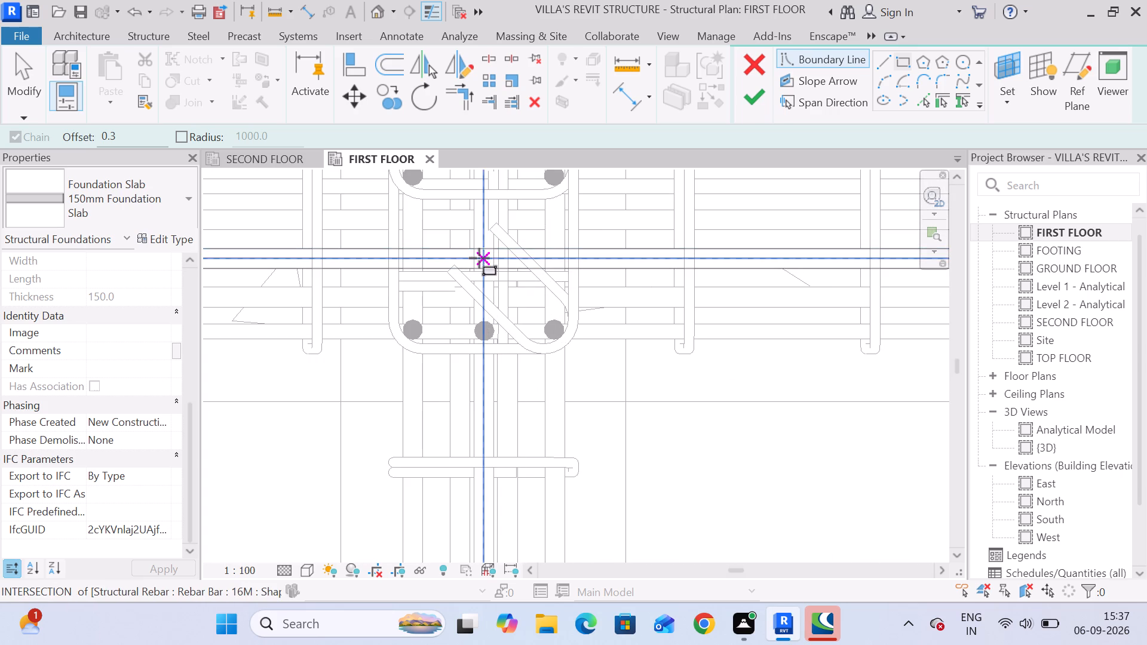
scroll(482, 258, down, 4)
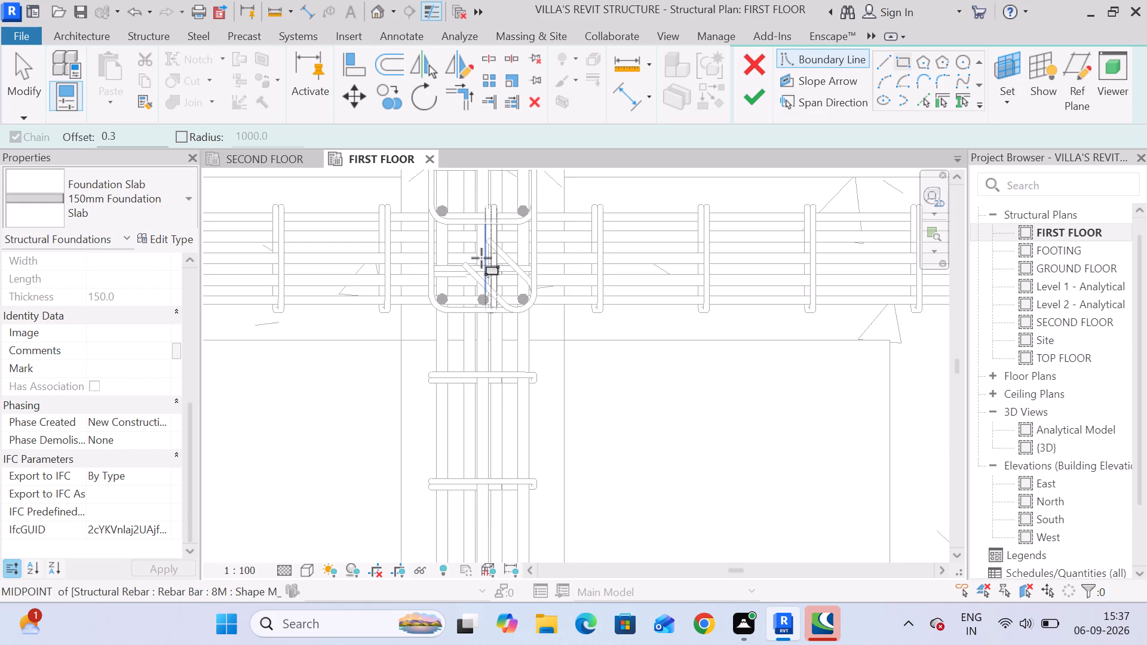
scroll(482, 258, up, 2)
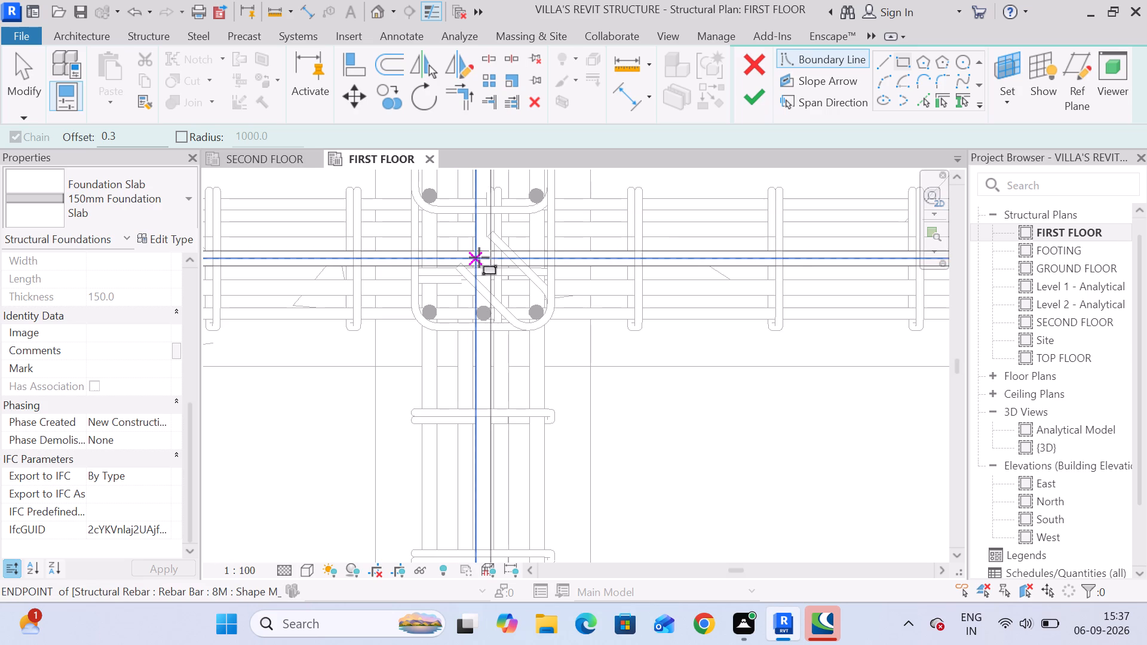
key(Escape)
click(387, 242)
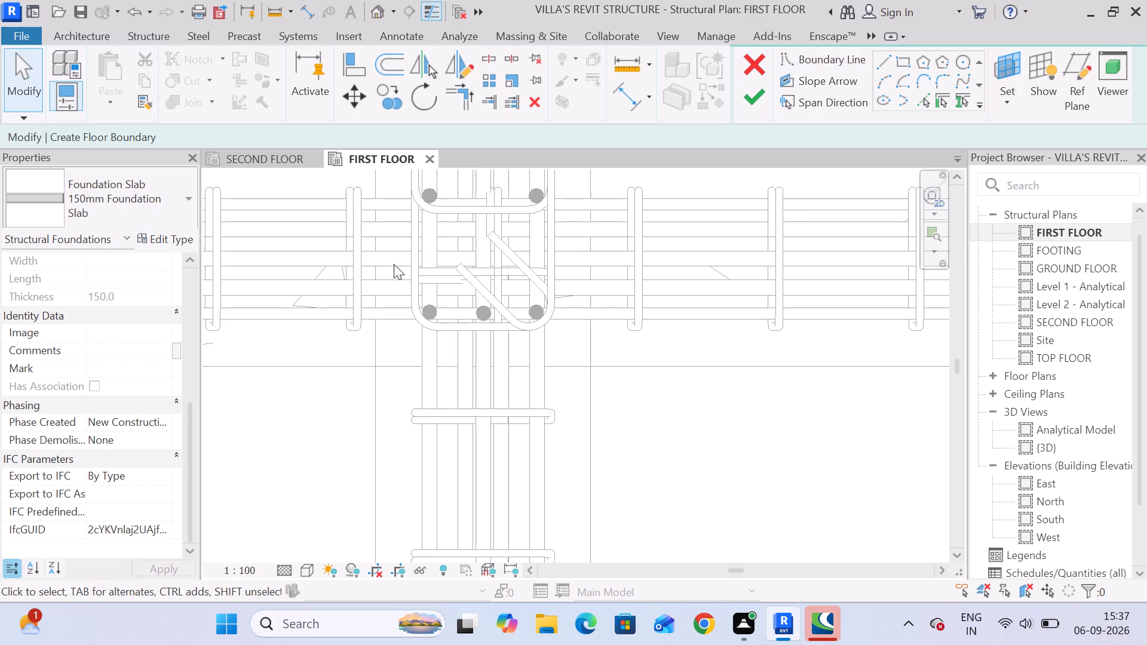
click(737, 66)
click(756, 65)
Examine the first-floor beam junctions and bays around the framing's lower-right part.
scroll(455, 380, up, 4)
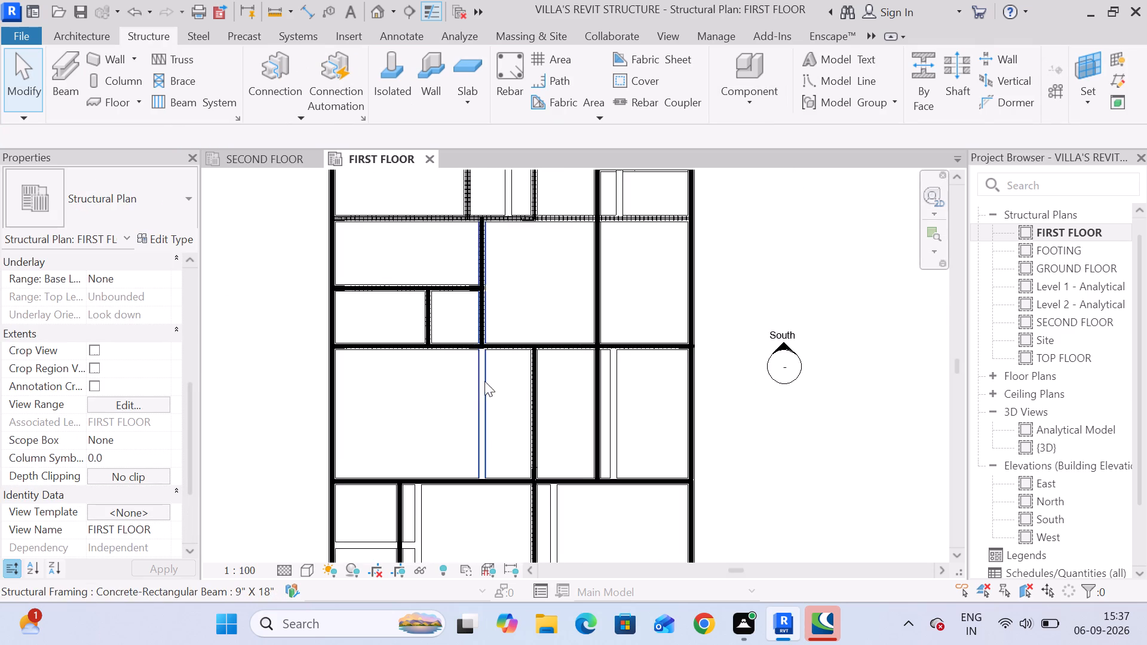
scroll(501, 460, up, 20)
scroll(501, 460, up, 2)
middle_drag(610, 527, 397, 394)
scroll(397, 394, up, 5)
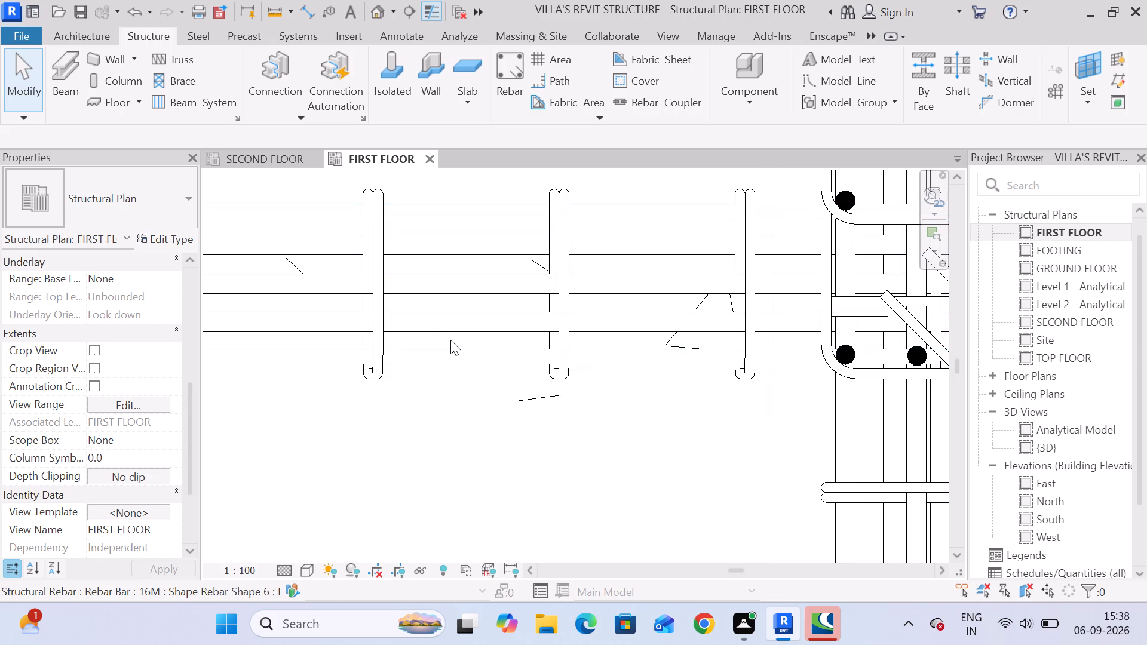
scroll(450, 340, down, 17)
middle_drag(589, 371, 522, 345)
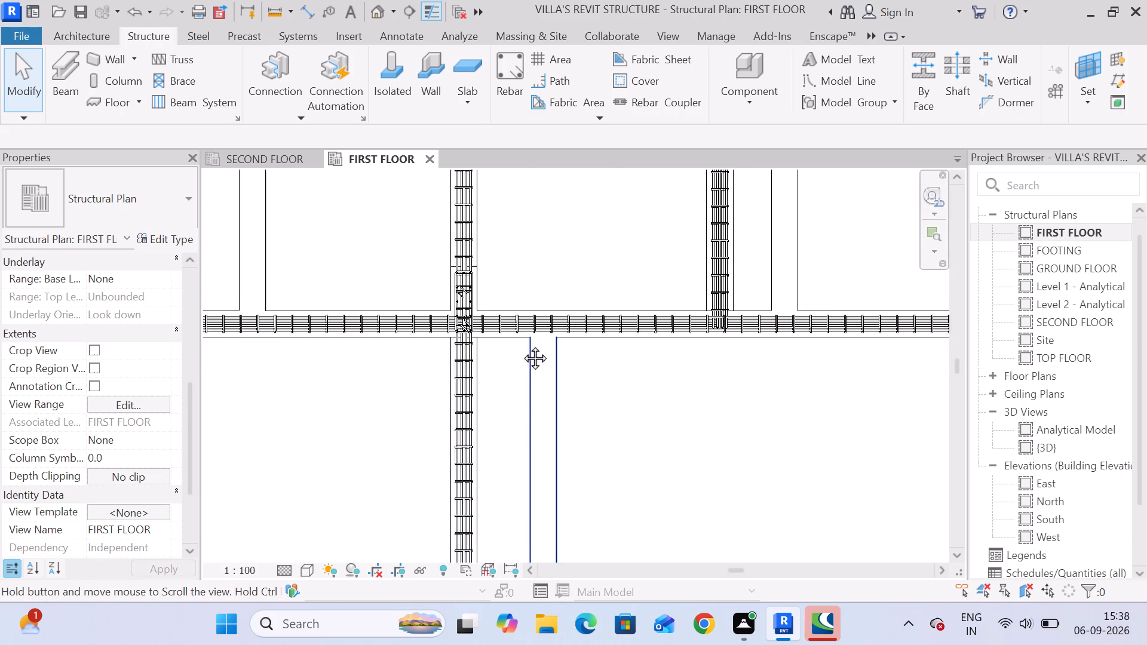
middle_drag(522, 345, 516, 342)
scroll(514, 343, down, 4)
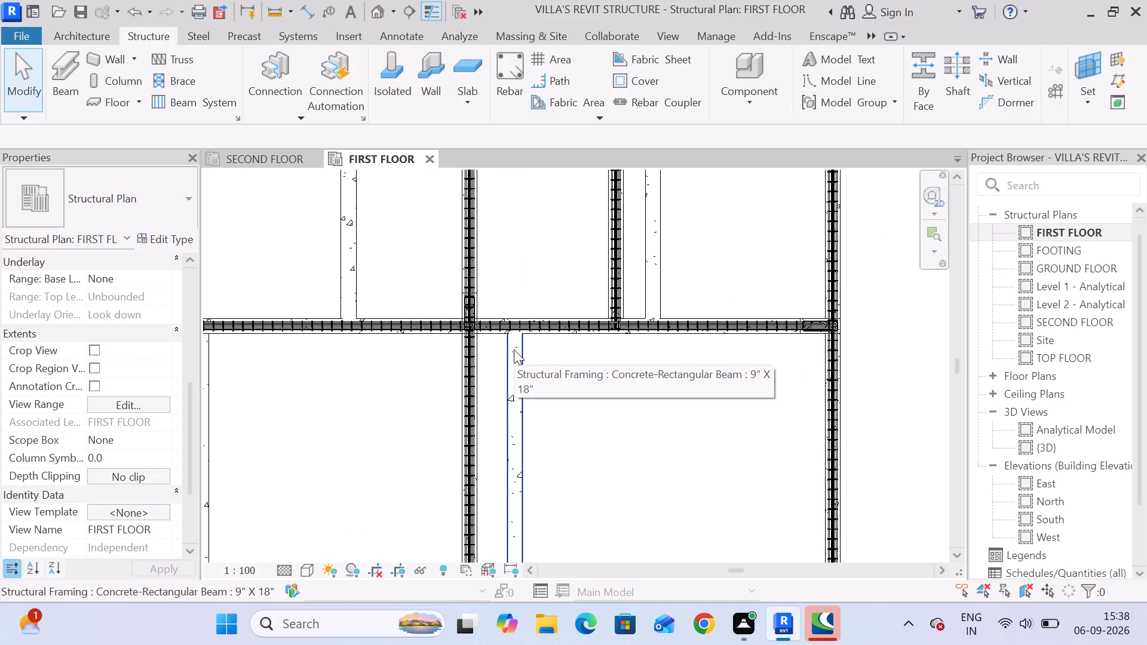
scroll(514, 349, down, 2)
click(812, 351)
middle_drag(796, 390, 762, 369)
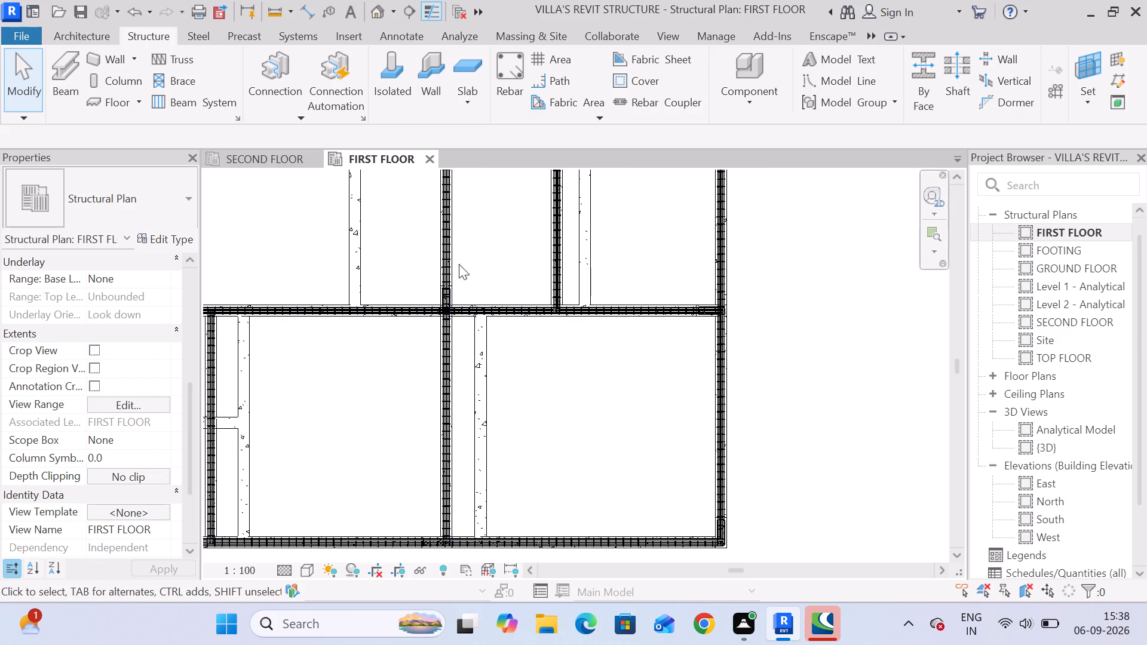
Sketch a rectangular 150mm Foundation Slab boundary, about 6000 by 5200 mm, around the lower-right bay, using a 0.01" offset.
click(476, 64)
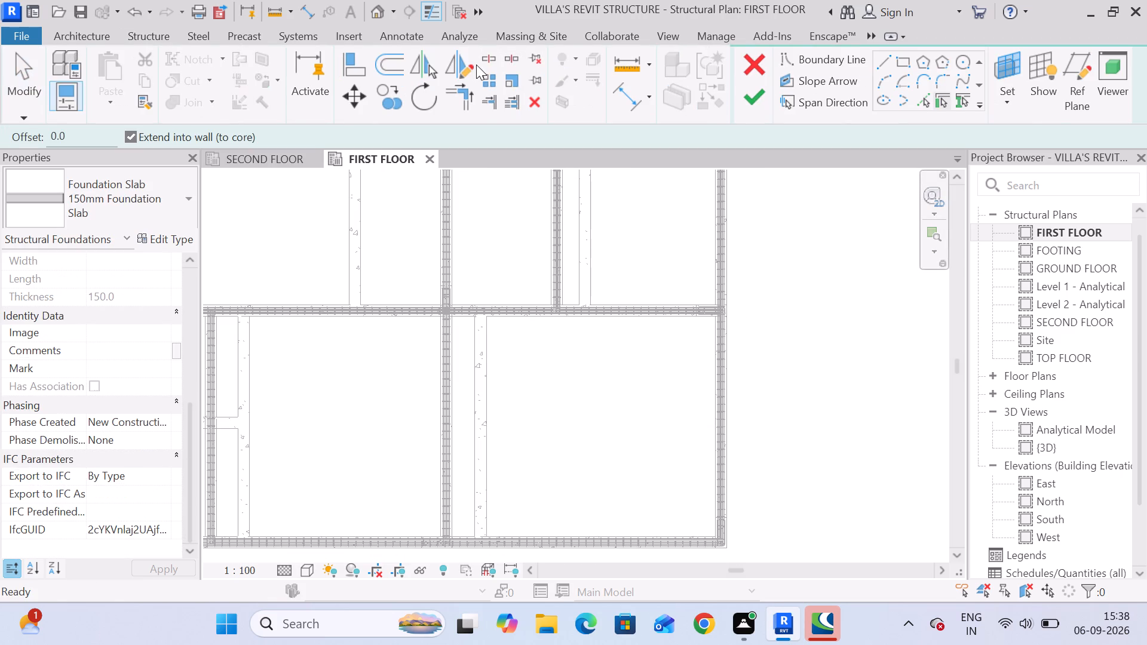
click(909, 61)
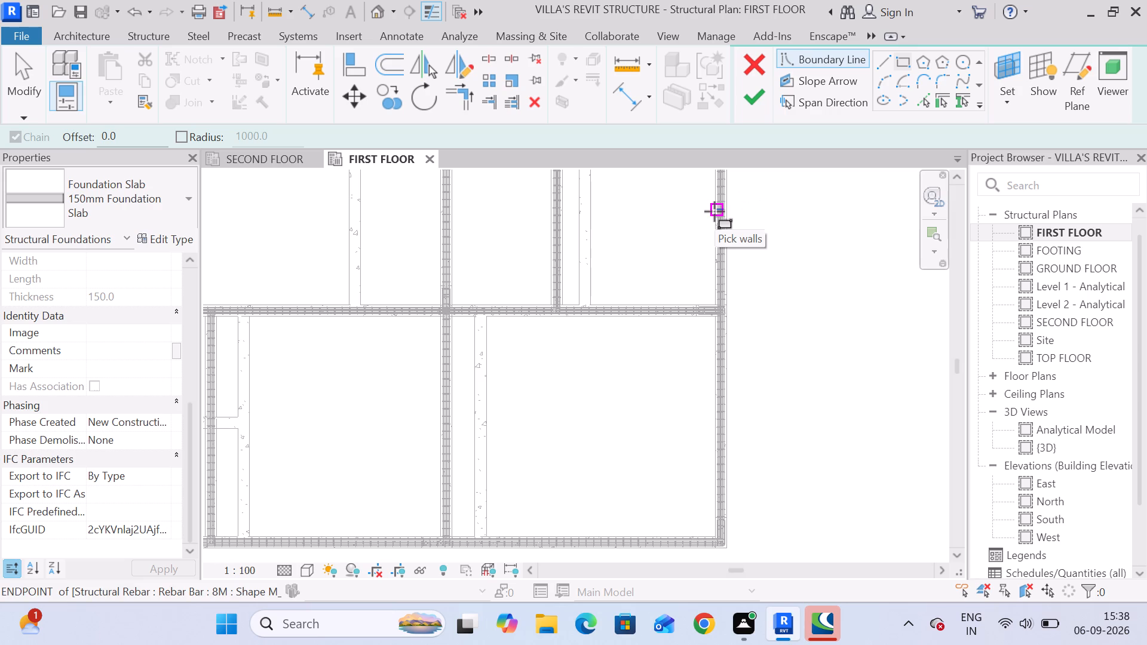
scroll(435, 307, up, 20)
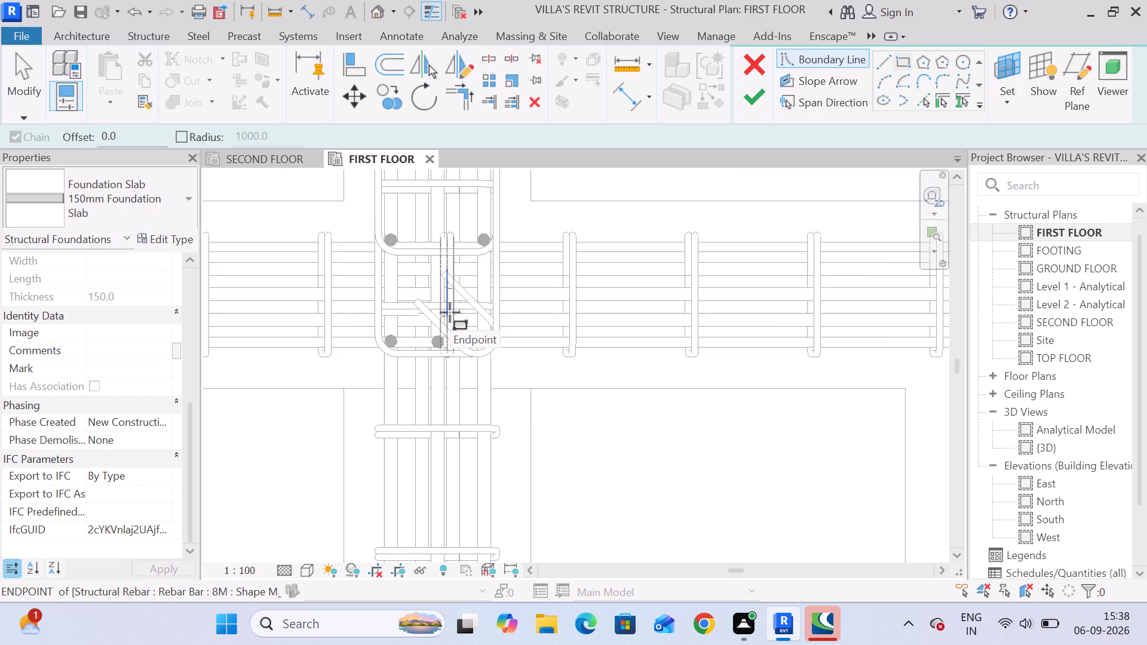
scroll(444, 312, up, 5)
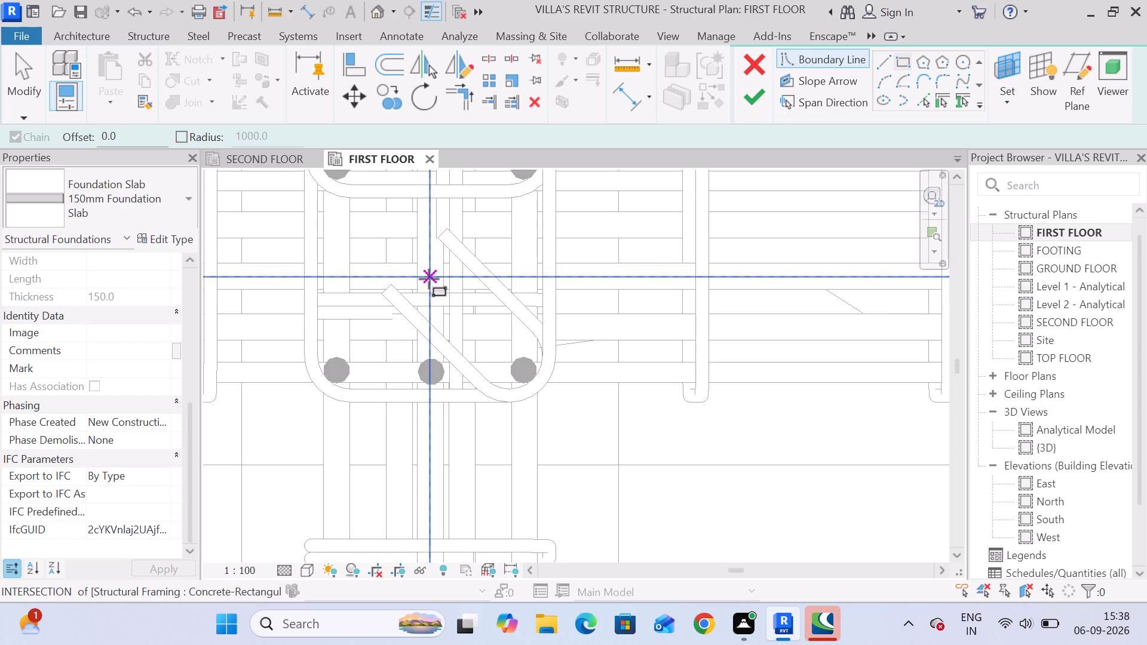
drag(149, 138, 0, 128)
text(0.0)
key(1)
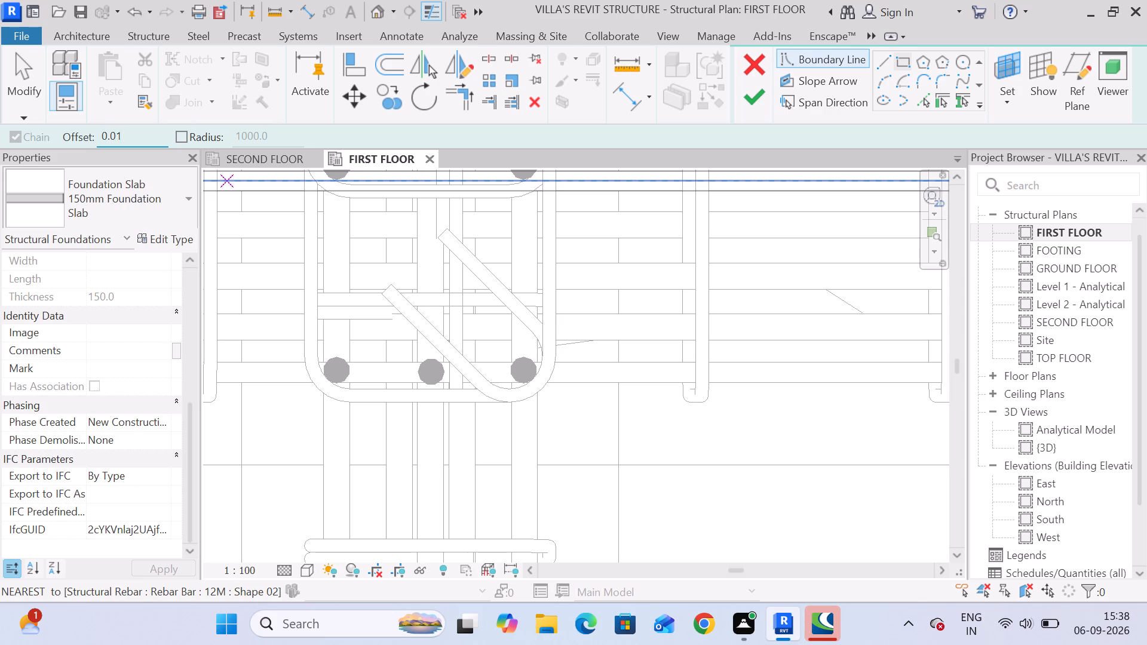
key(shift+quotedbl)
key(Return)
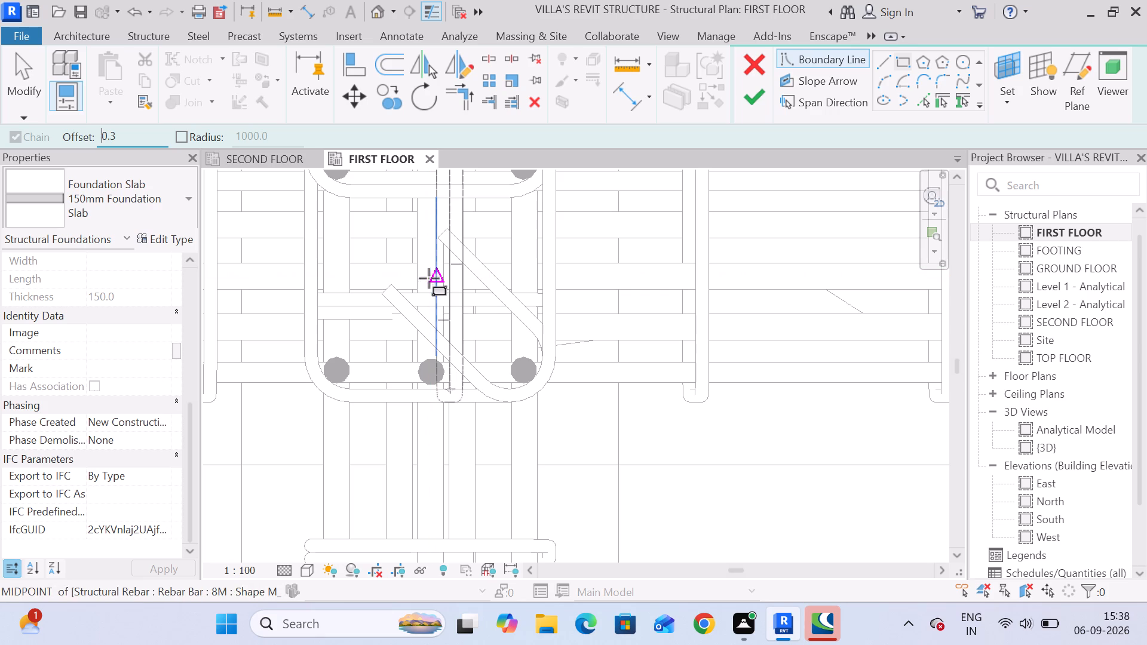
click(425, 278)
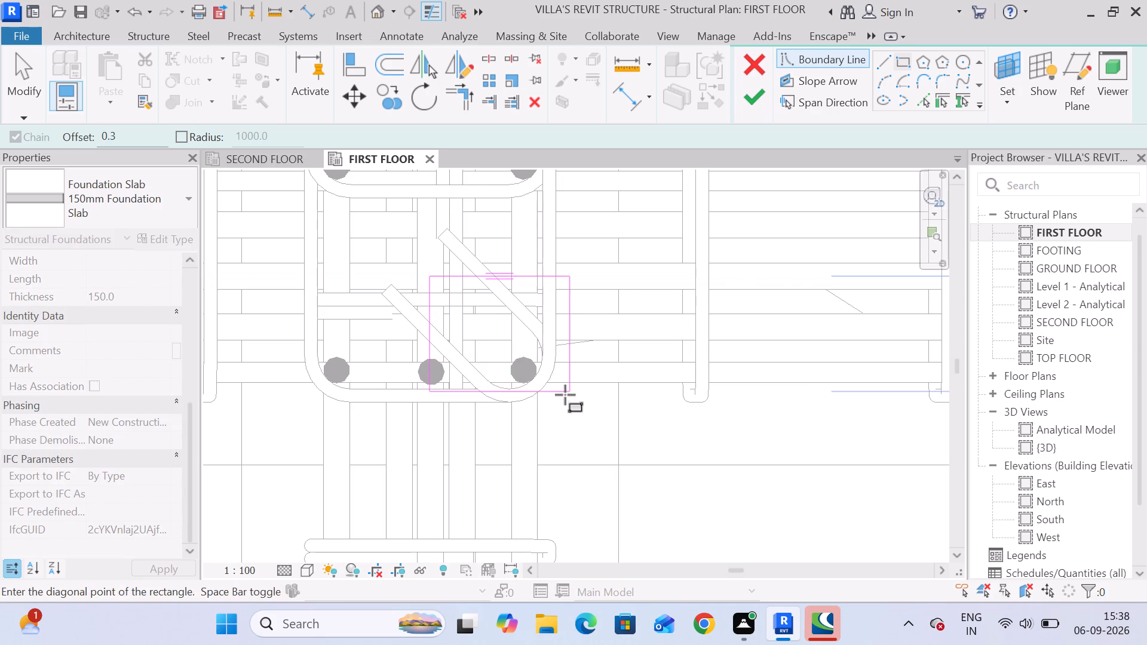
key(space)
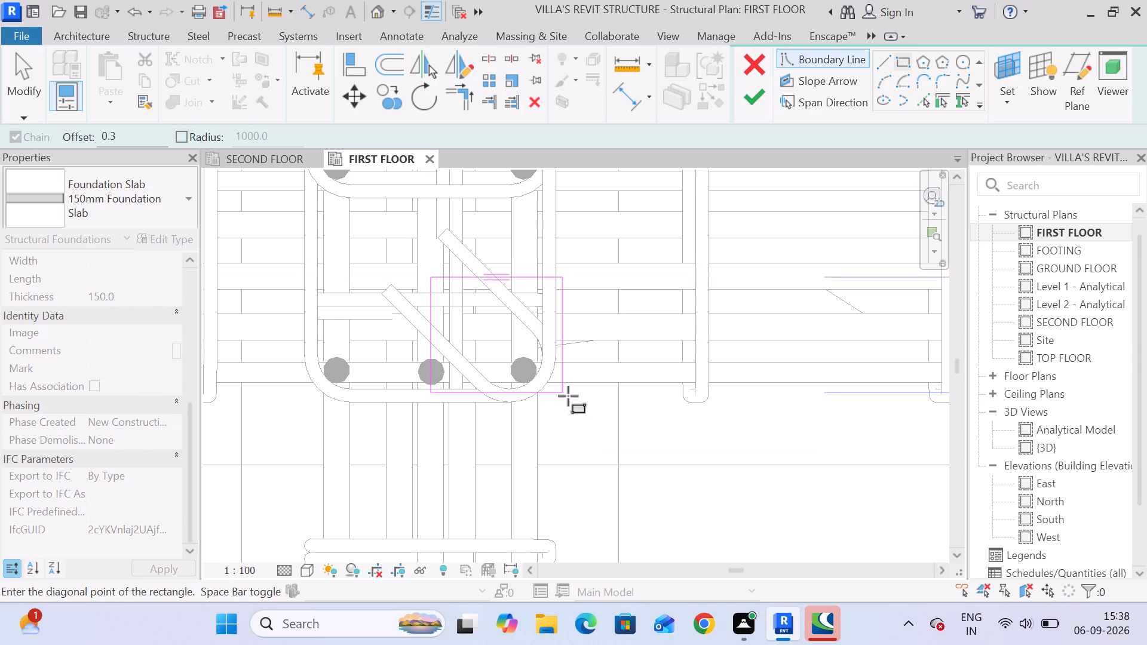
scroll(575, 398, down, 6)
middle_drag(652, 477, 583, 376)
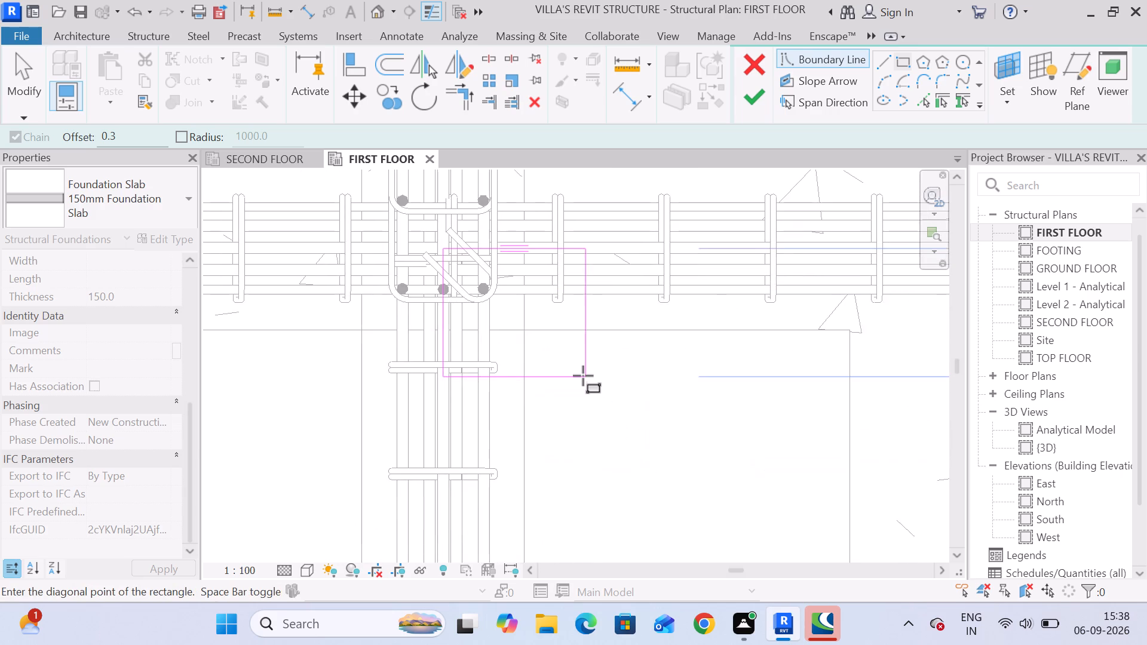
scroll(588, 376, down, 10)
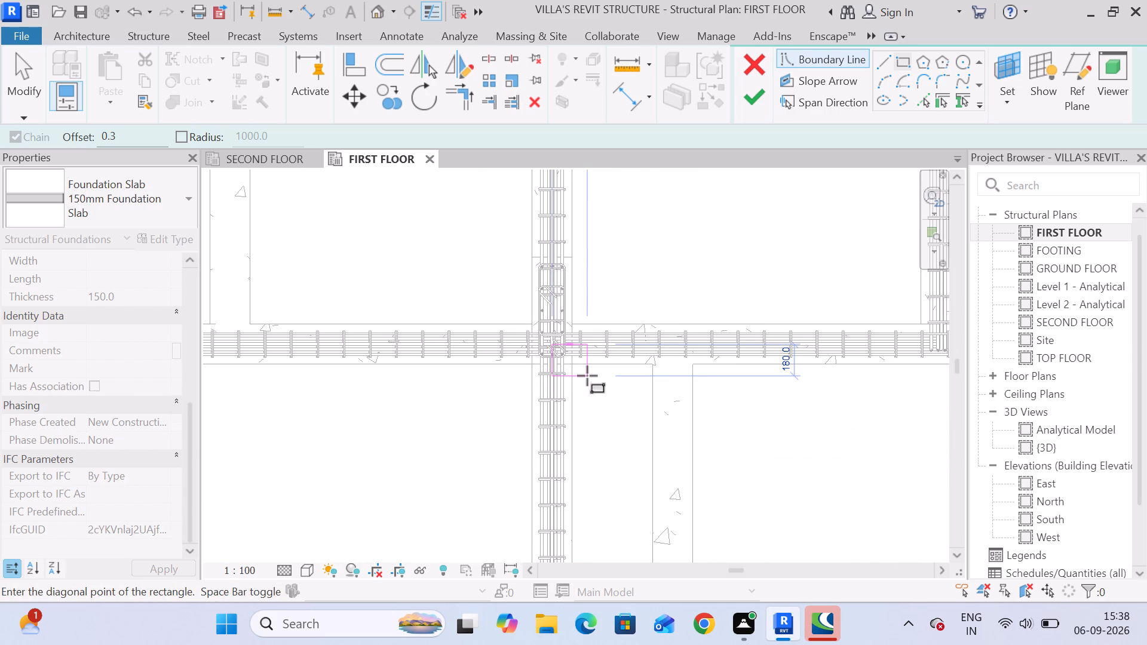
scroll(587, 376, down, 8)
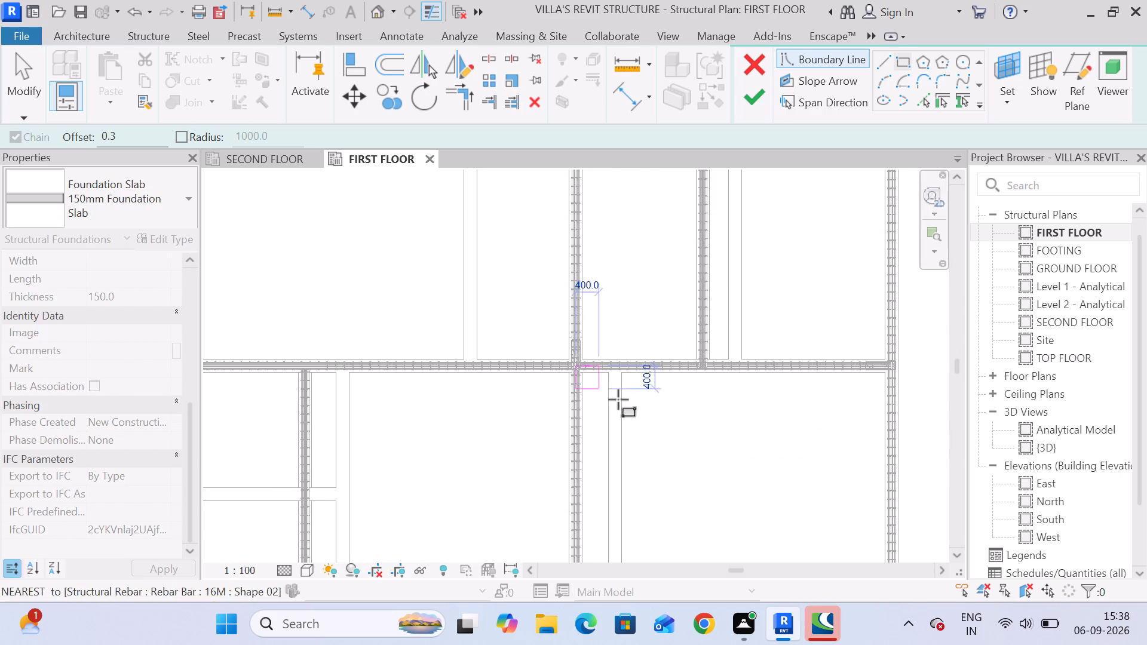
middle_drag(692, 464, 529, 354)
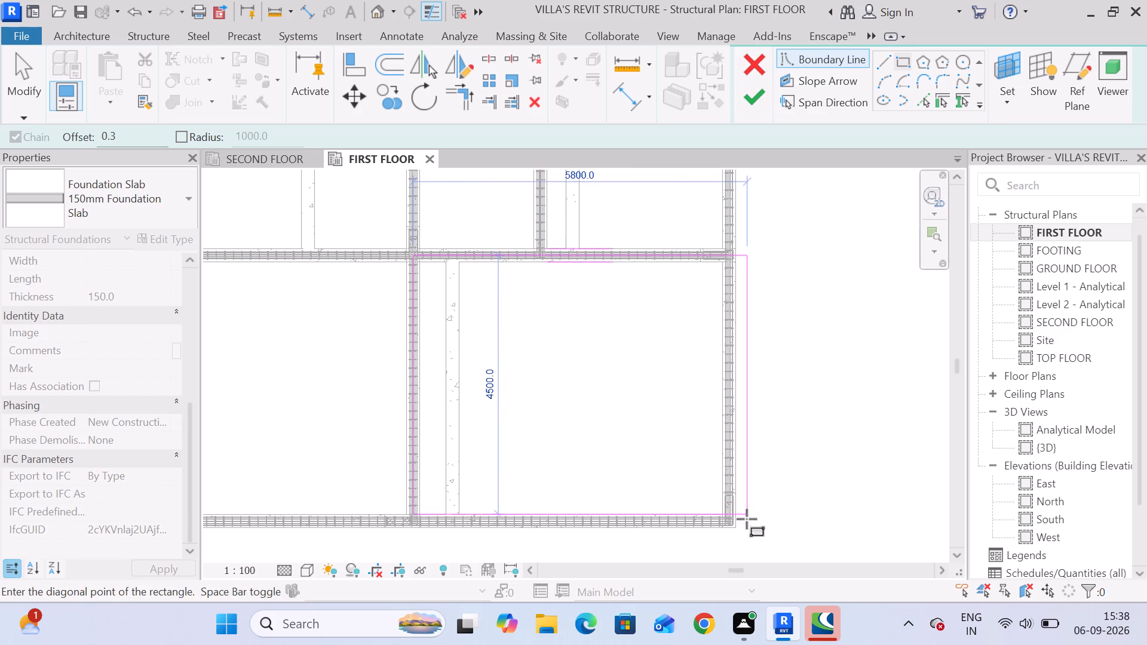
middle_drag(747, 519, 627, 391)
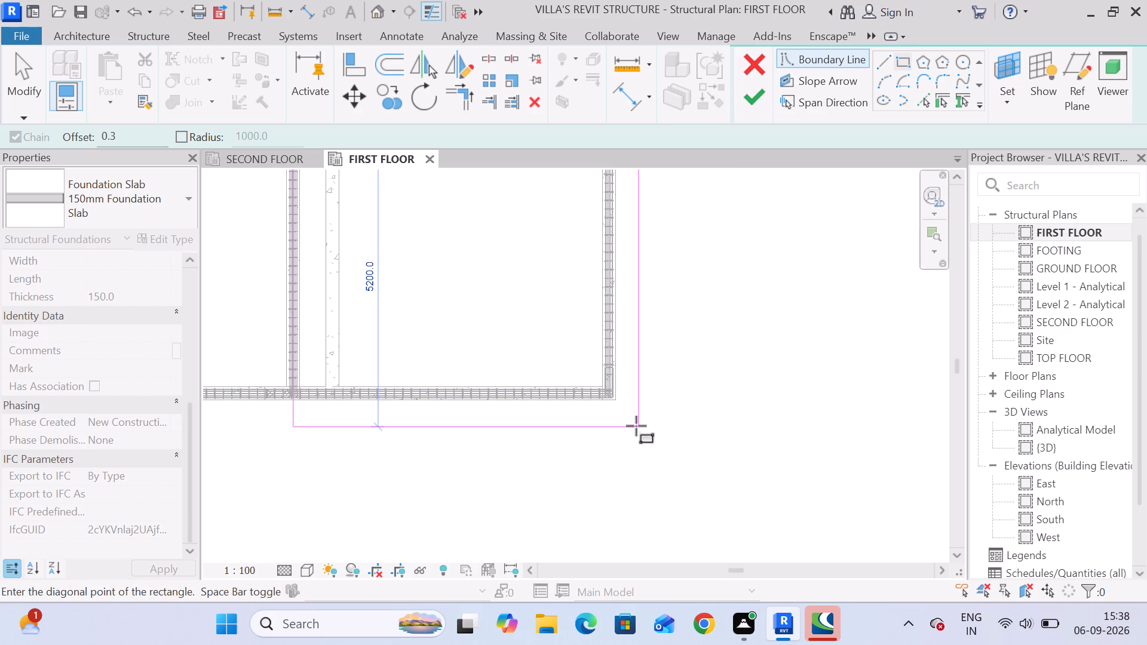
click(636, 426)
key(Escape)
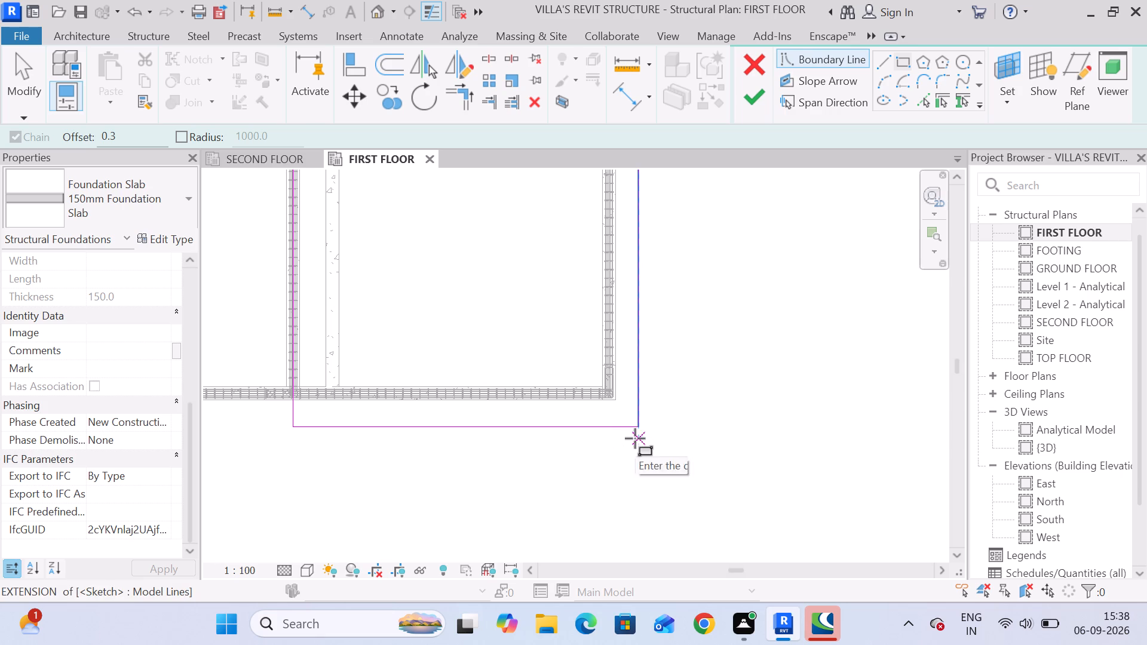
key(Escape)
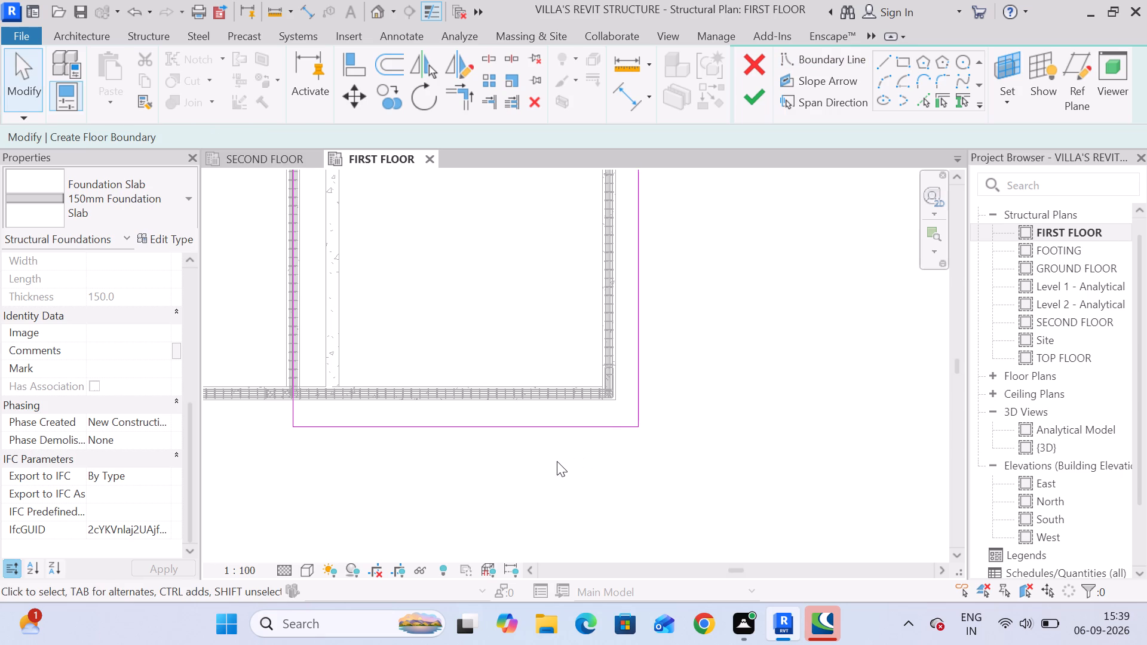
Align the slab boundary's lower and right edges with the outer faces of the bay's bottom and right edge beams.
click(516, 434)
click(516, 428)
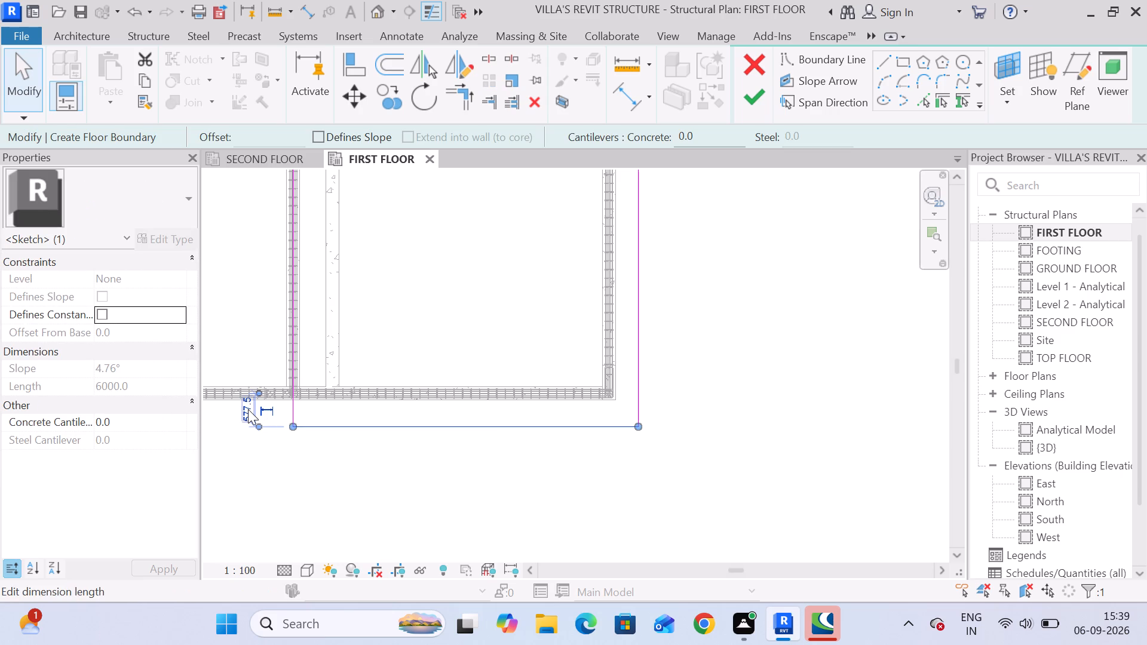
scroll(340, 432, up, 4)
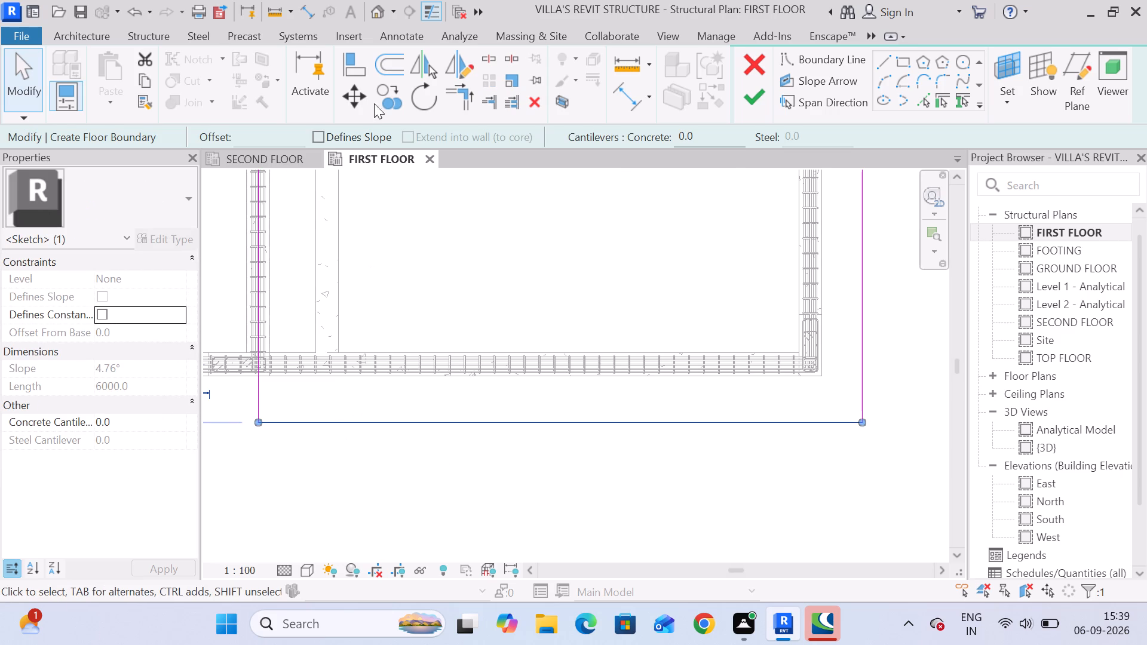
click(353, 69)
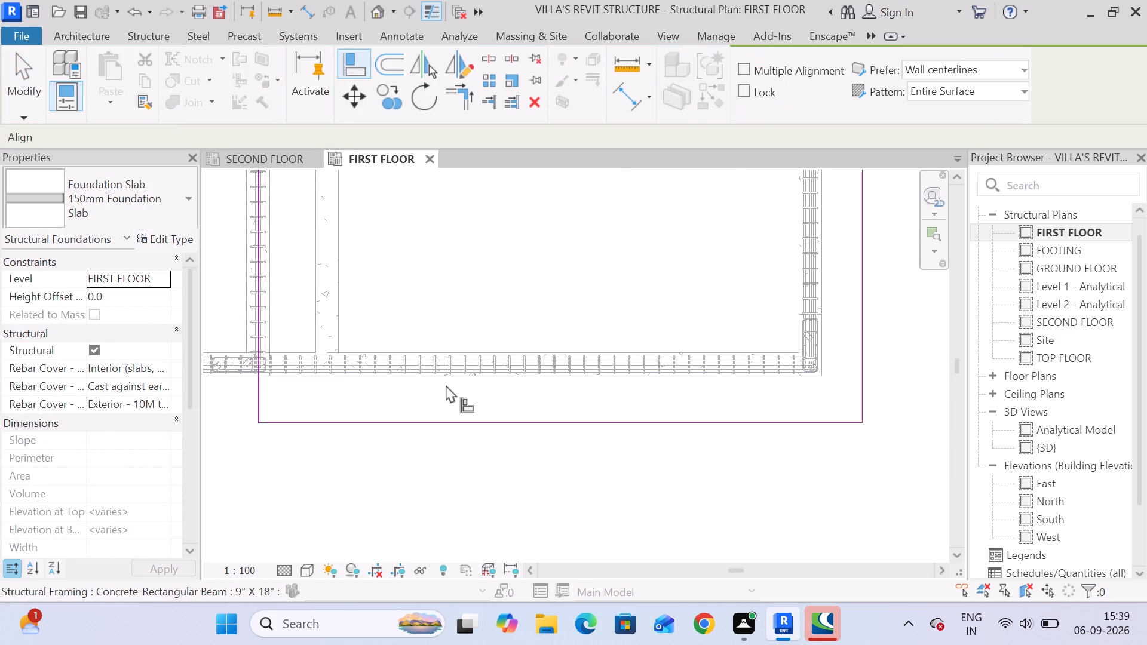
click(446, 381)
click(453, 422)
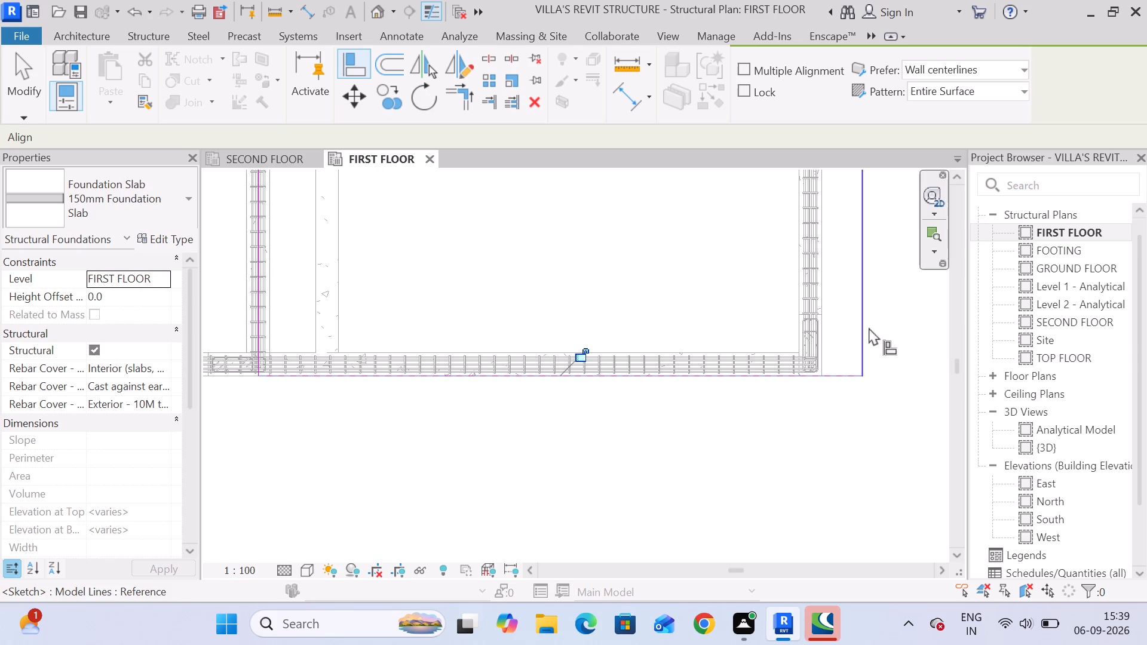
click(829, 293)
click(861, 289)
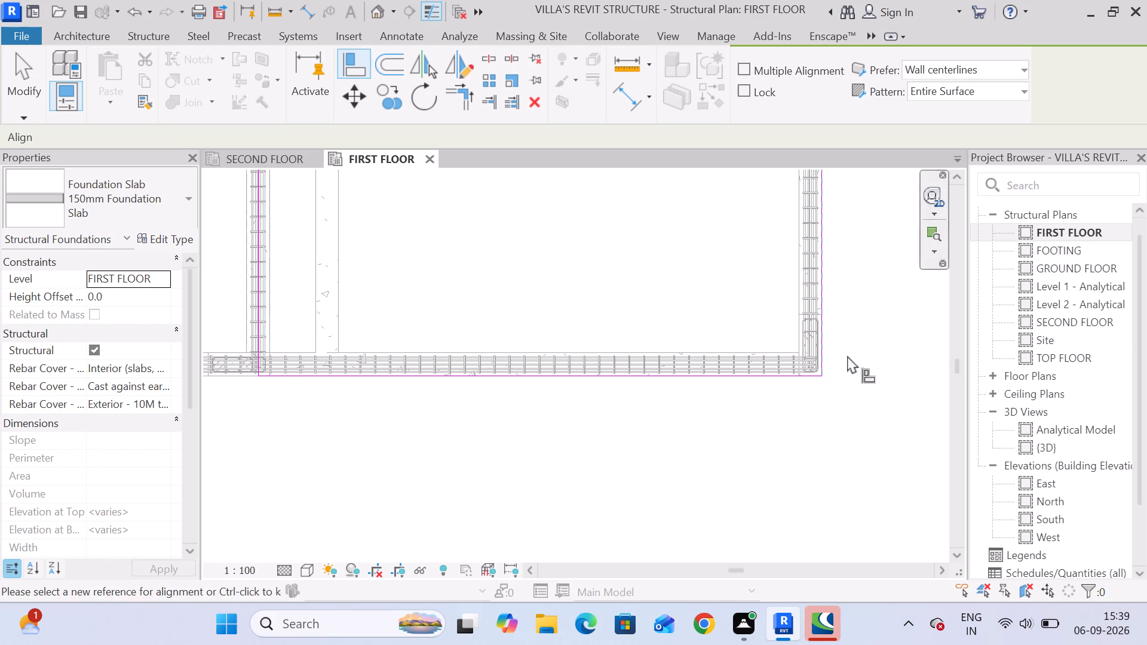
click(40, 78)
Open for editing the distance between the slab boundary's lower edge and the bottom beam's centreline.
click(318, 384)
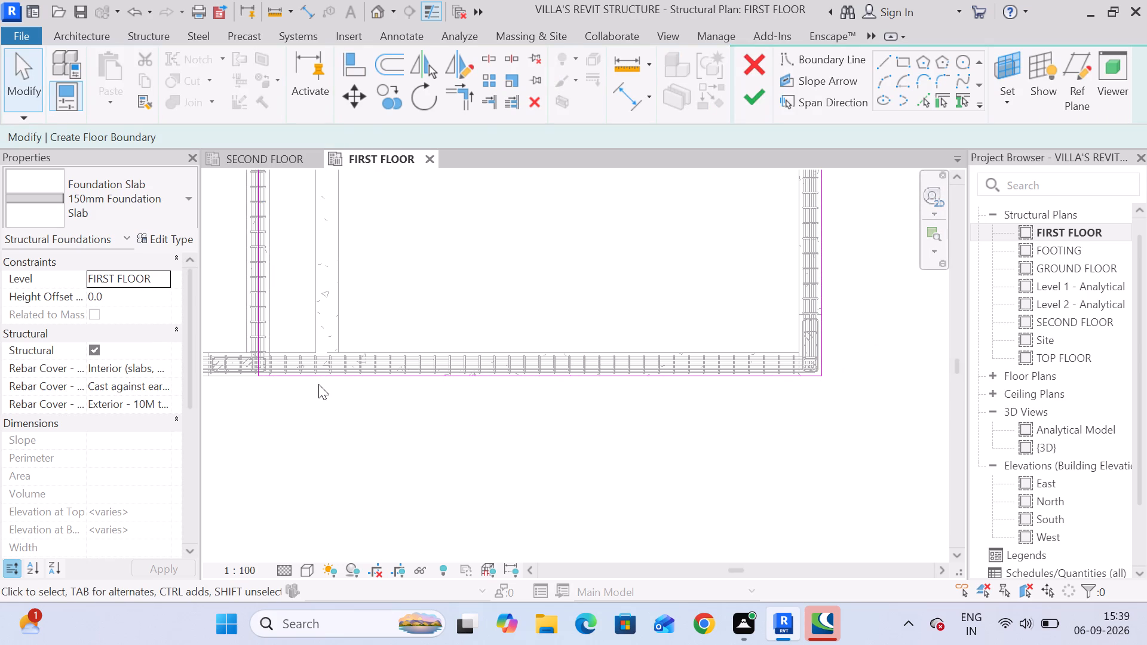
click(321, 381)
scroll(216, 384, up, 3)
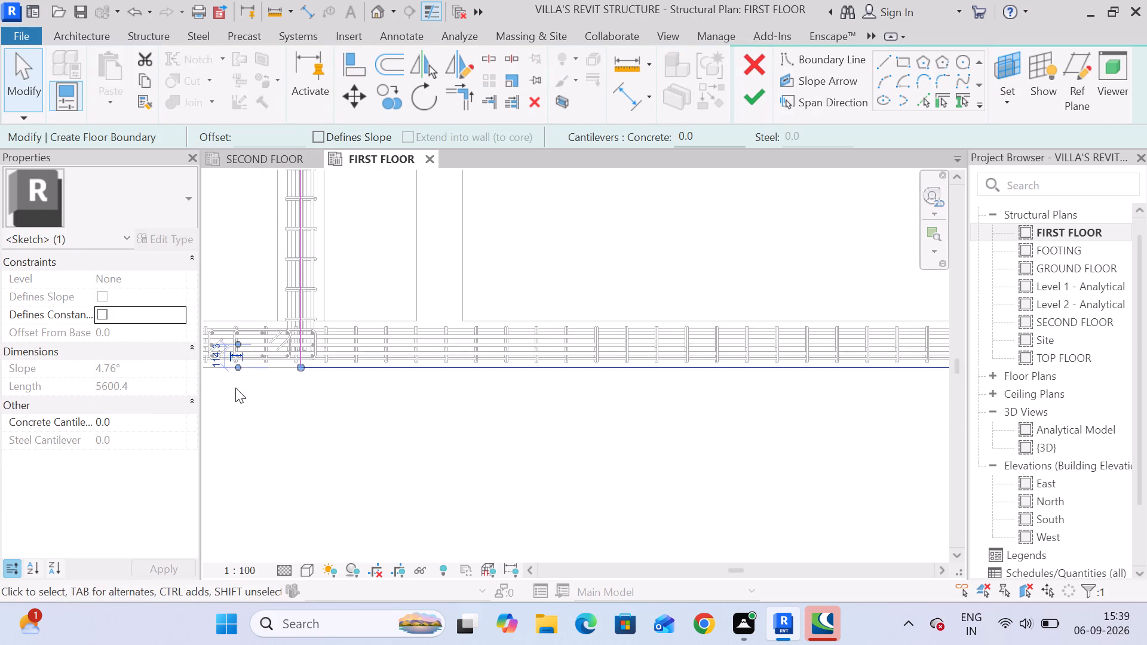
scroll(235, 388, up, 6)
middle_drag(286, 404, 593, 442)
click(492, 367)
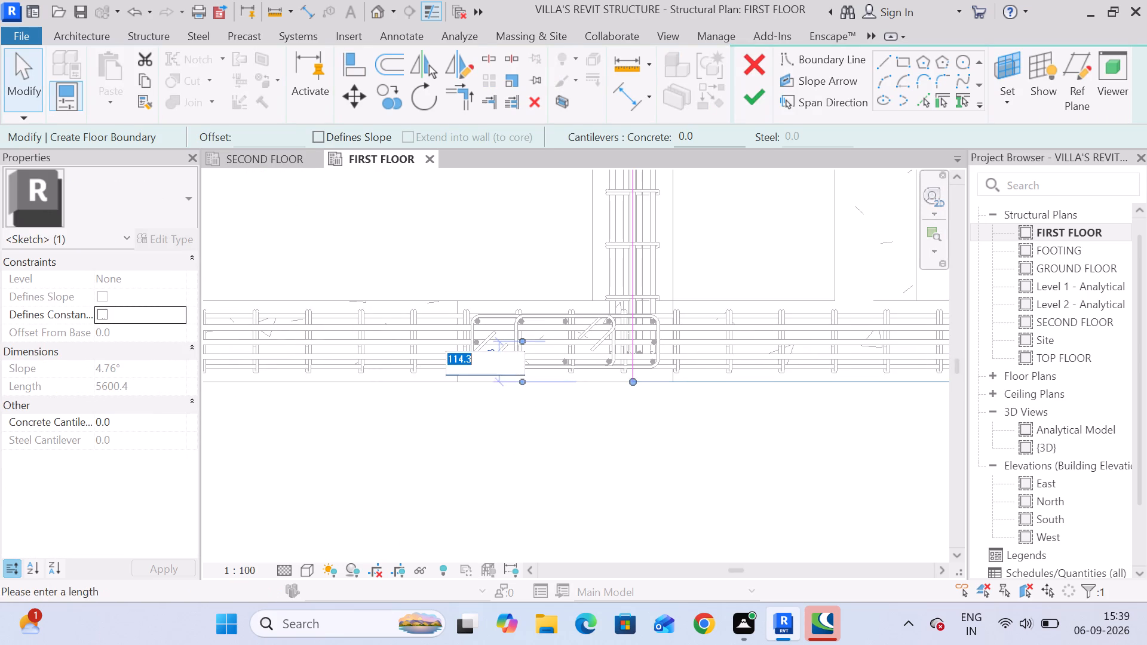
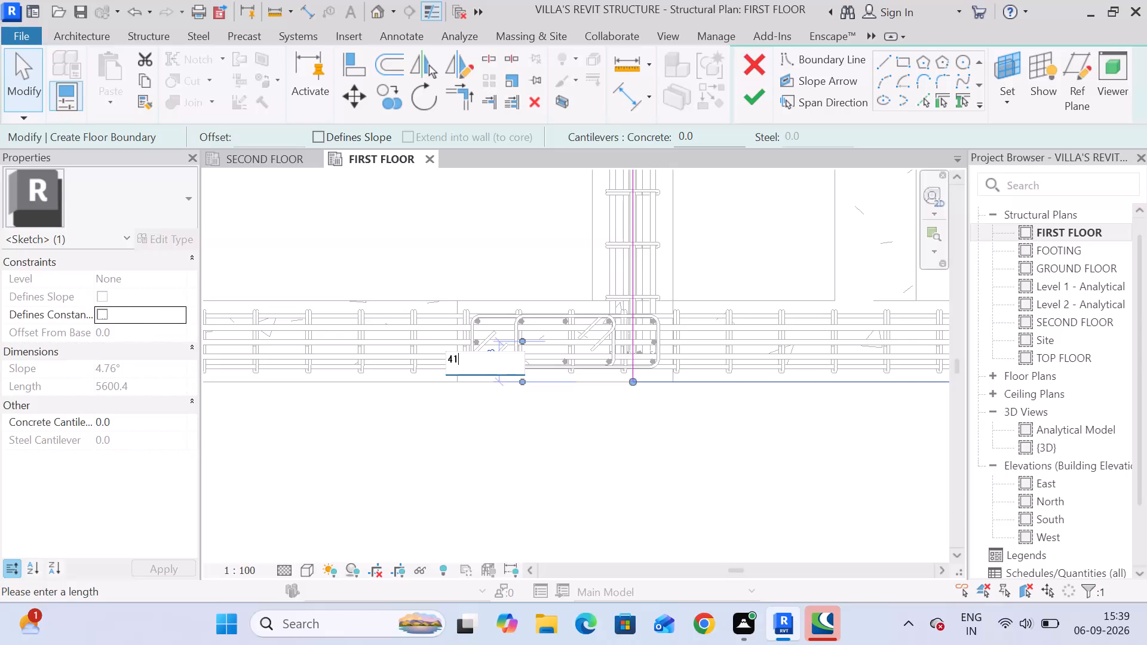
Set the distance between the slab boundary's lower edge and the bottom beam's centreline to 419.1 mm.
text(9.1)
key(Return)
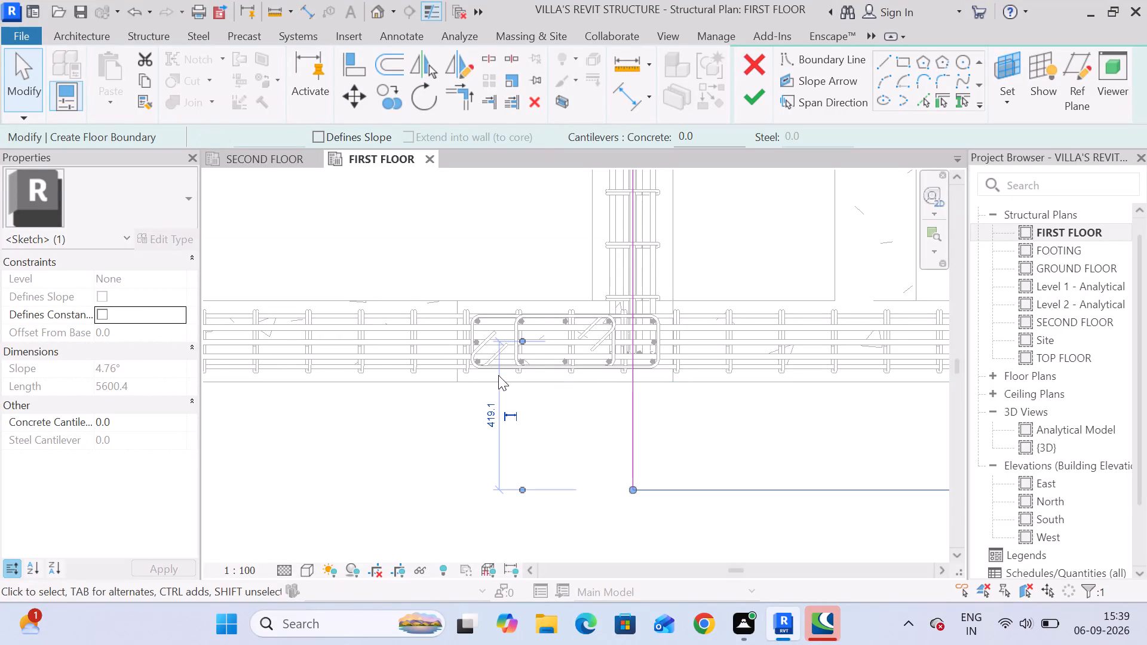
Set the distance from the slab boundary's left edge to its right edge to 5905.2 mm.
scroll(839, 385, down, 11)
middle_drag(828, 381, 480, 426)
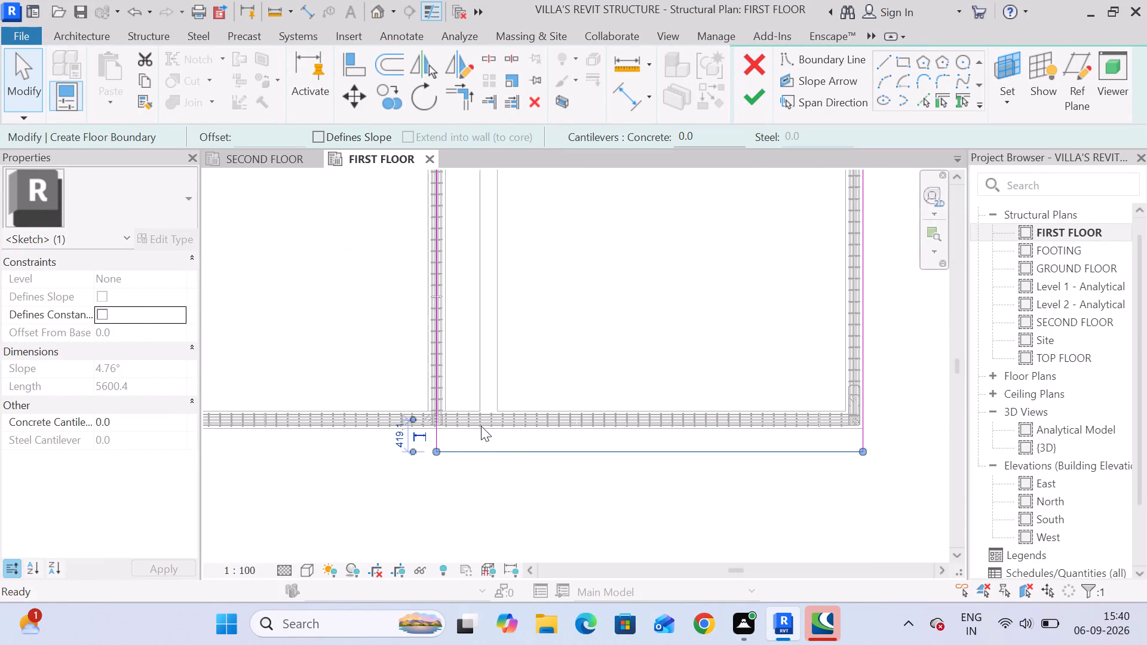
click(866, 425)
middle_drag(881, 438, 768, 517)
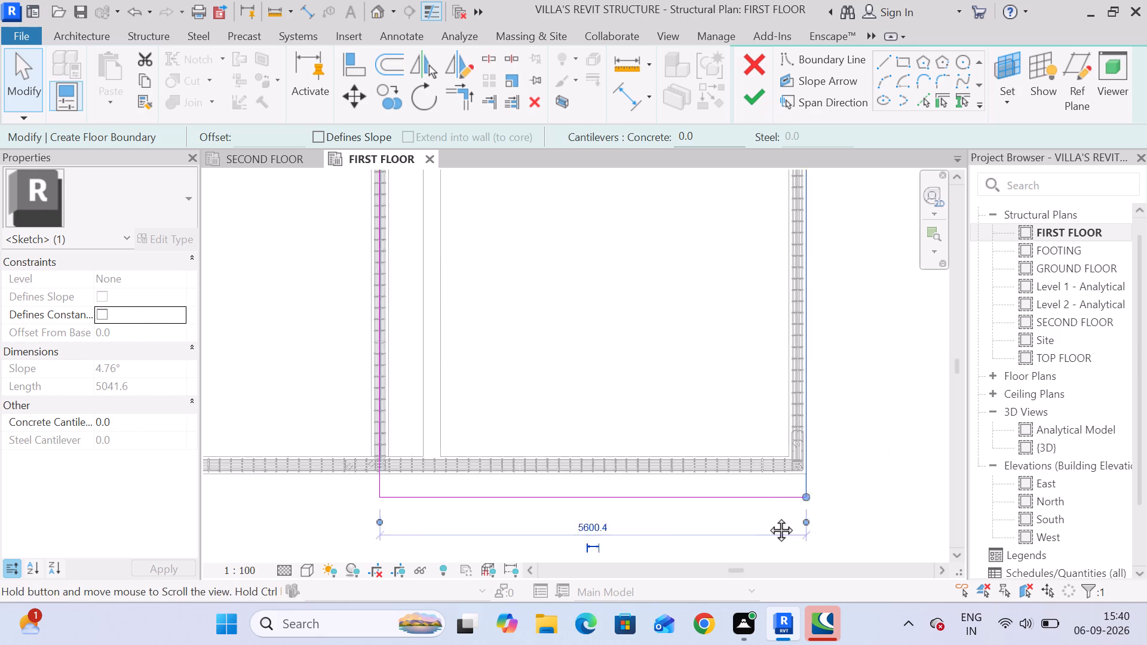
middle_drag(768, 517, 741, 539)
click(788, 459)
click(729, 520)
scroll(761, 476, down, 3)
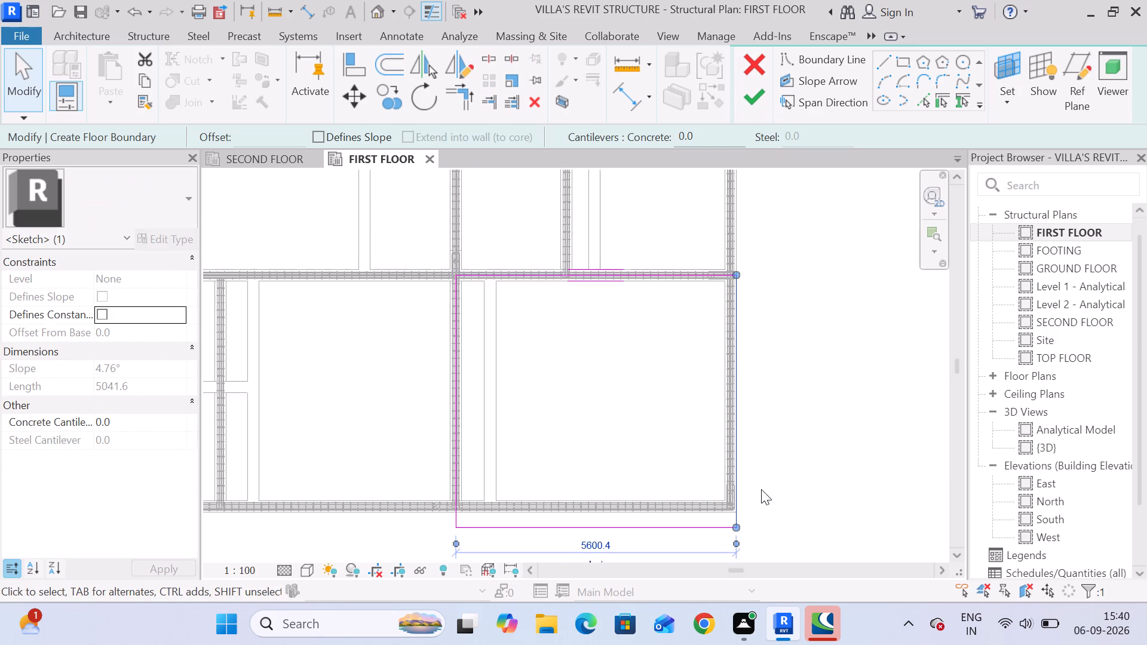
middle_drag(762, 491, 740, 391)
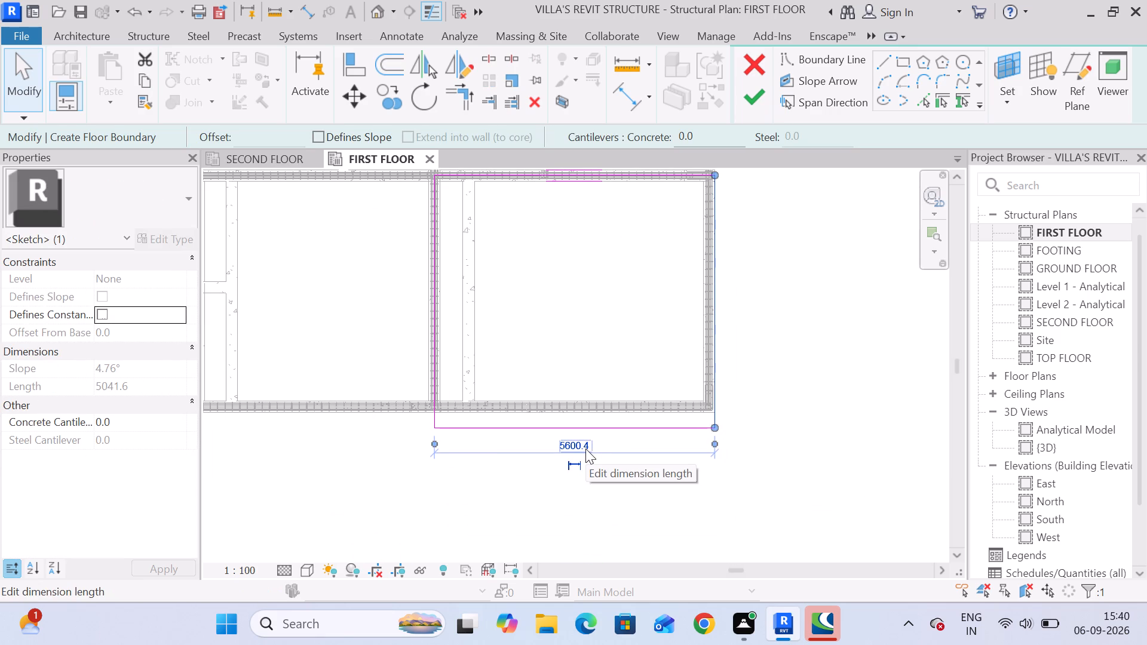
click(585, 449)
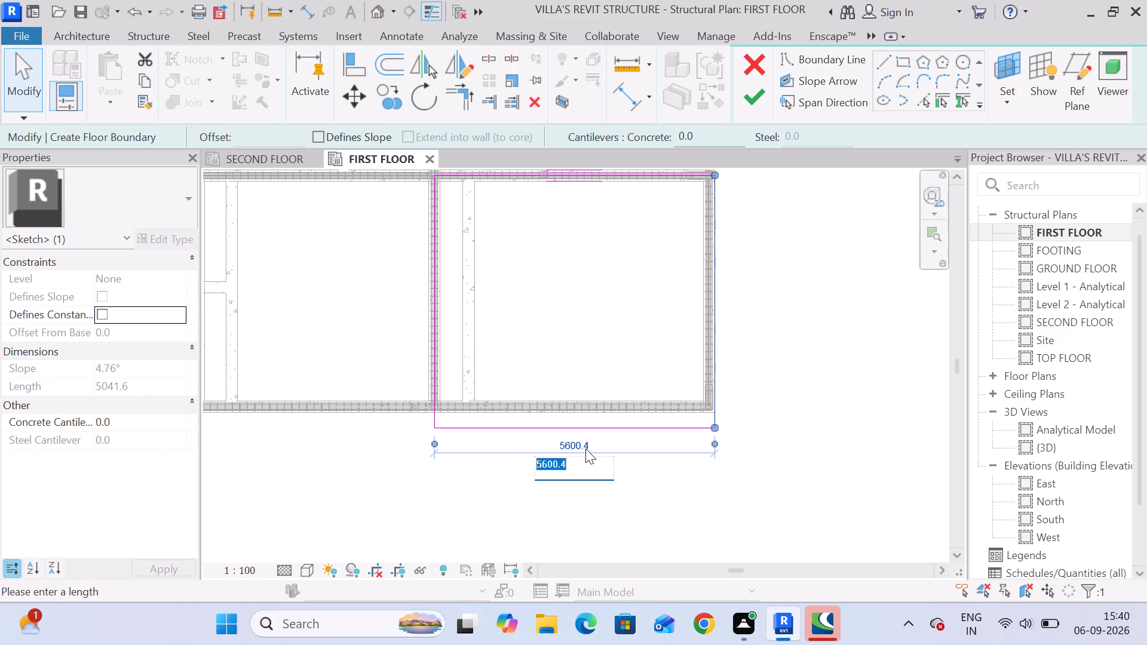
text(59)
text(05)
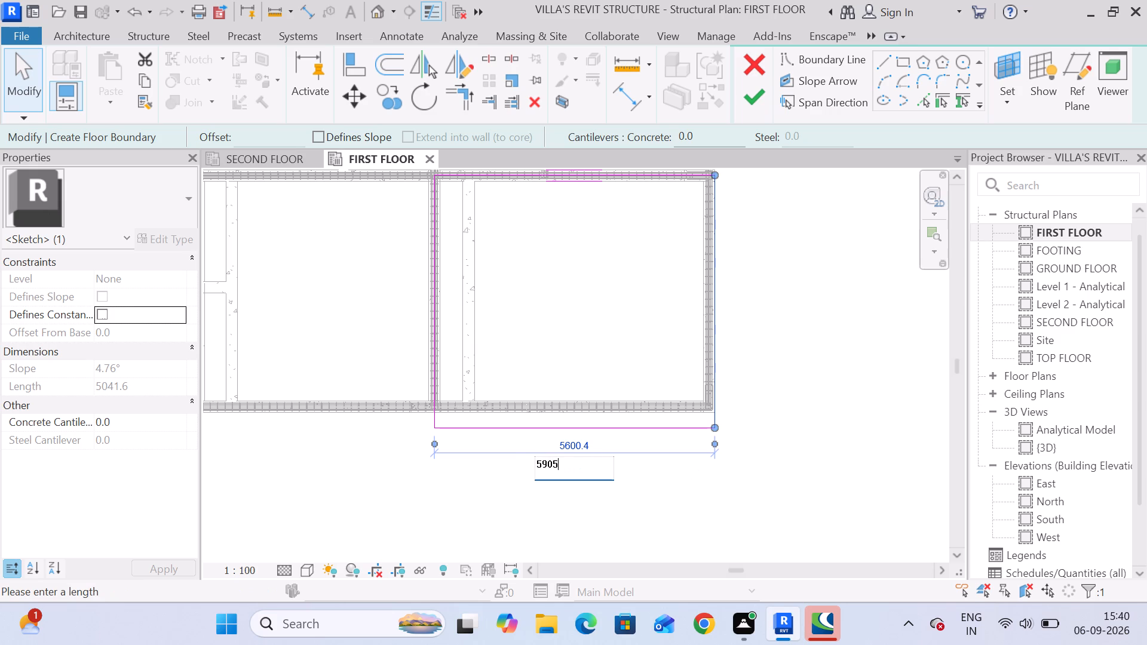
text(.2)
key(Return)
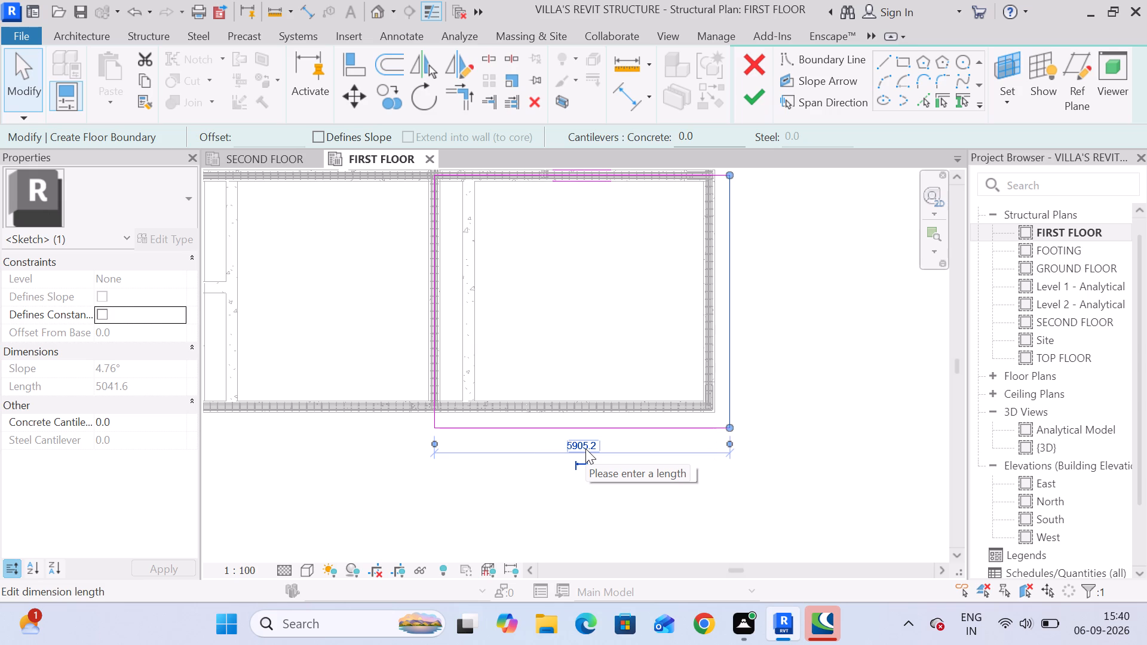
click(772, 277)
Finish the boundary sketch to create the 150mm Foundation Slab over the first floor's lower-right bay.
scroll(786, 287, down, 4)
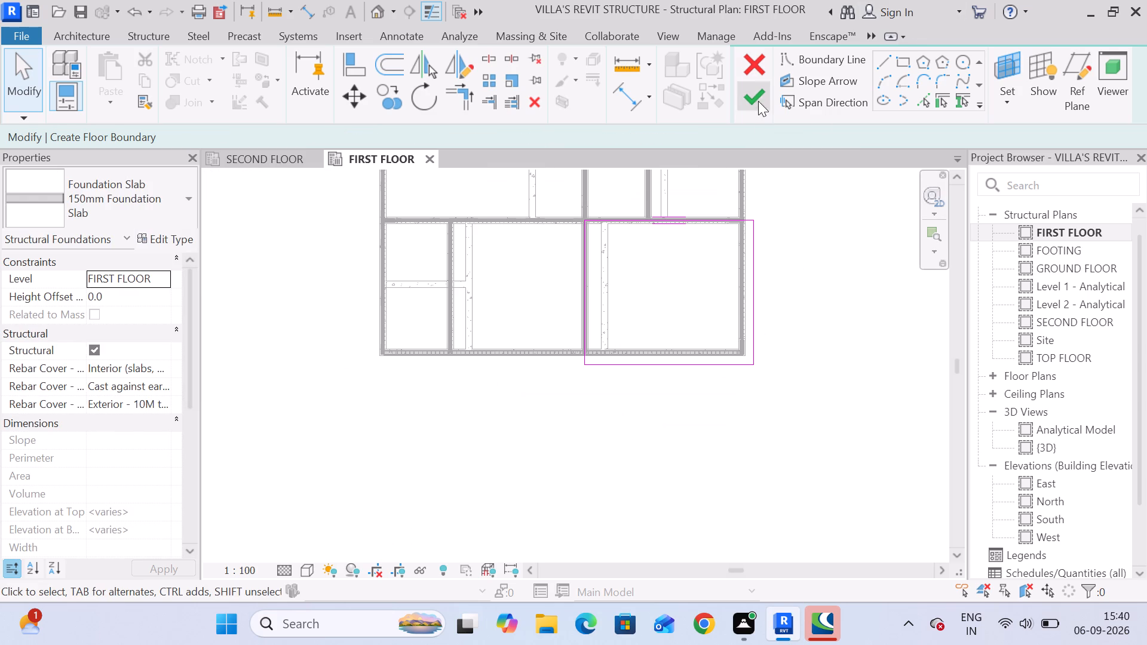
click(758, 101)
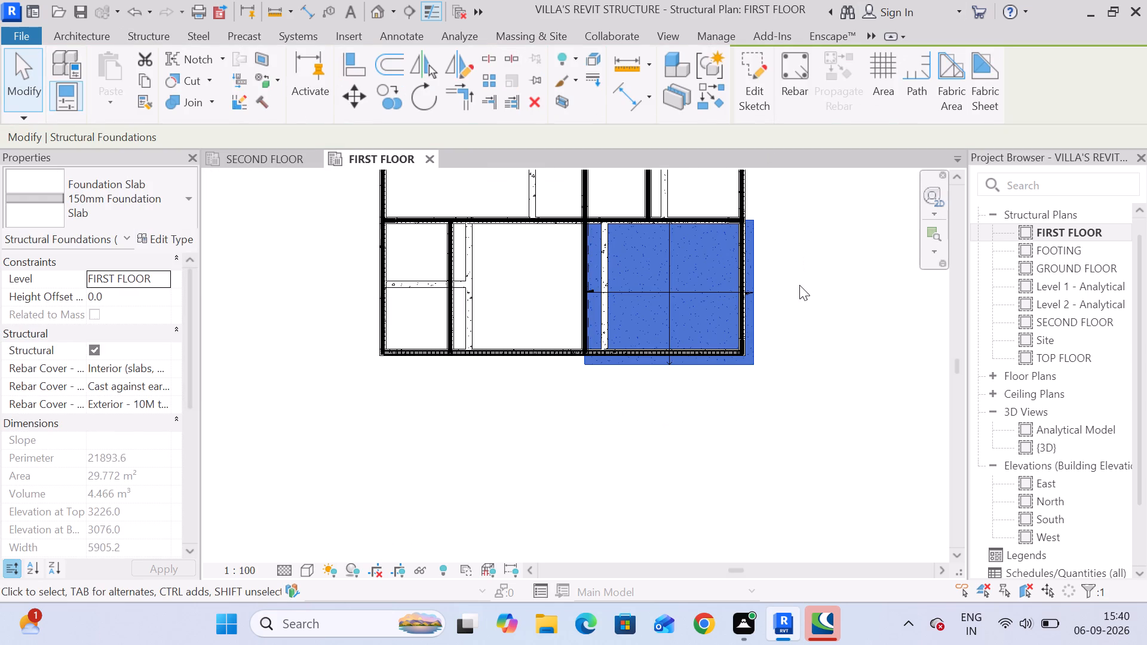
Inspect the 9" X 18" secondary beams within the new slab's bay and in the neighbouring bay to its left.
scroll(579, 318, up, 5)
click(629, 355)
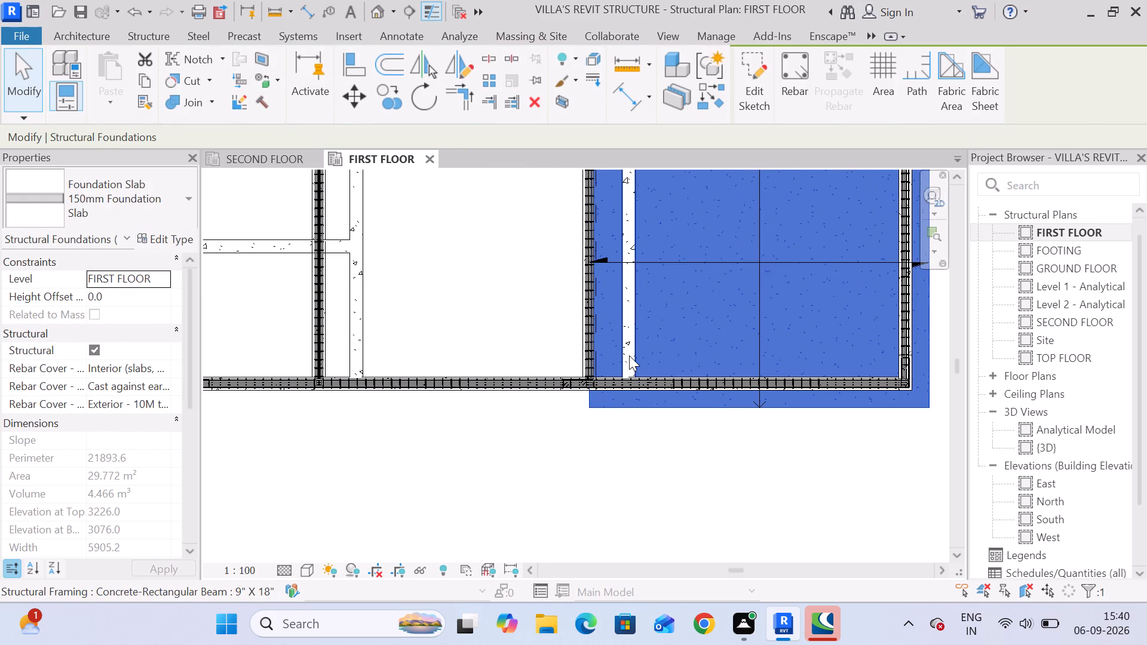
scroll(635, 354, up, 5)
scroll(636, 352, down, 4)
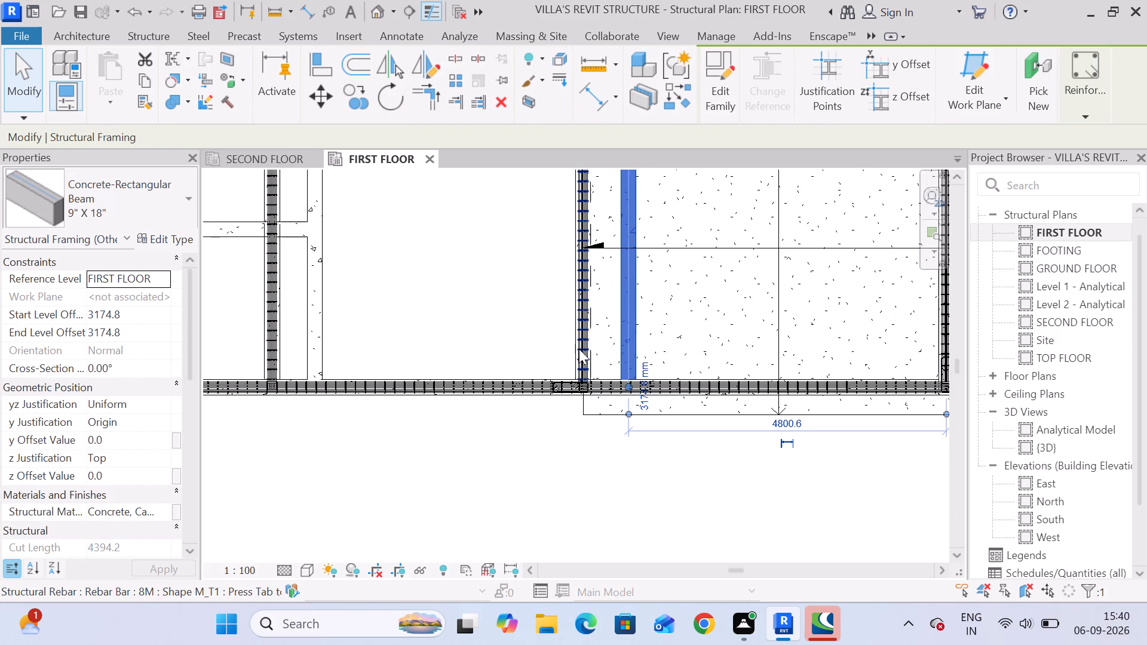
scroll(579, 349, up, 6)
scroll(673, 346, down, 5)
click(534, 256)
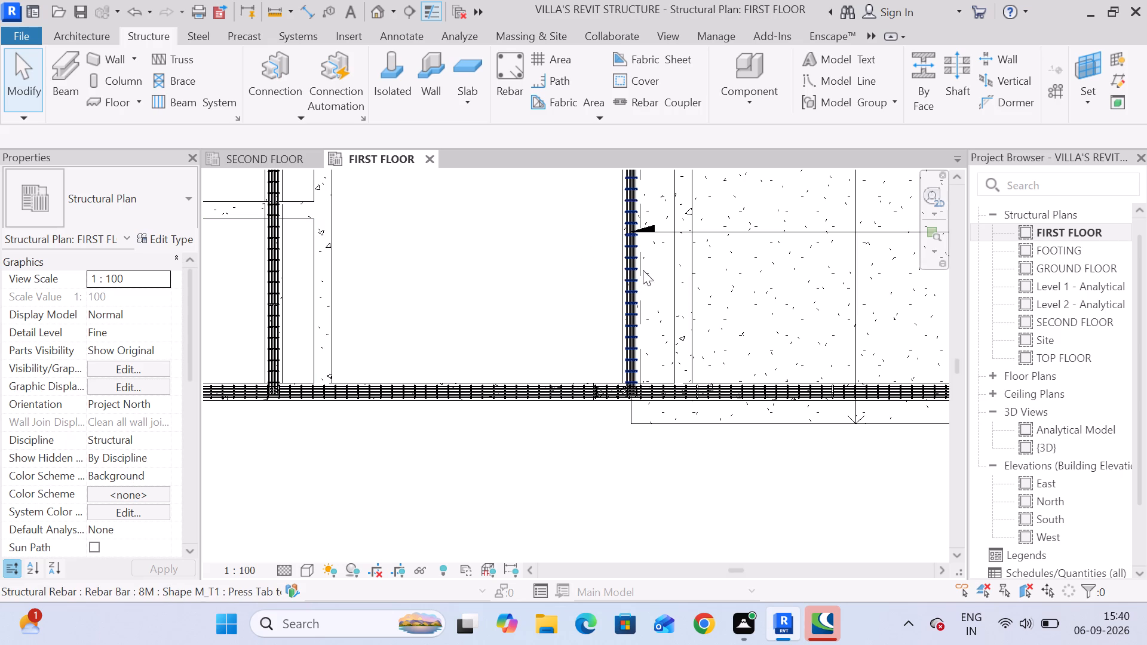
scroll(367, 232, down, 5)
click(349, 248)
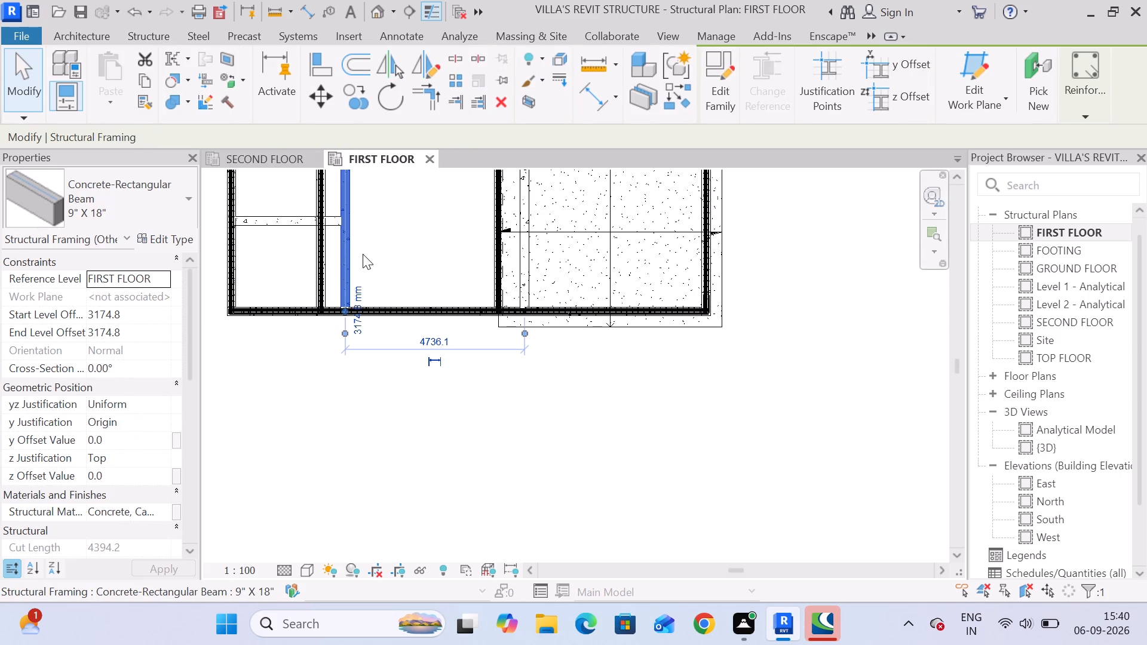
click(296, 383)
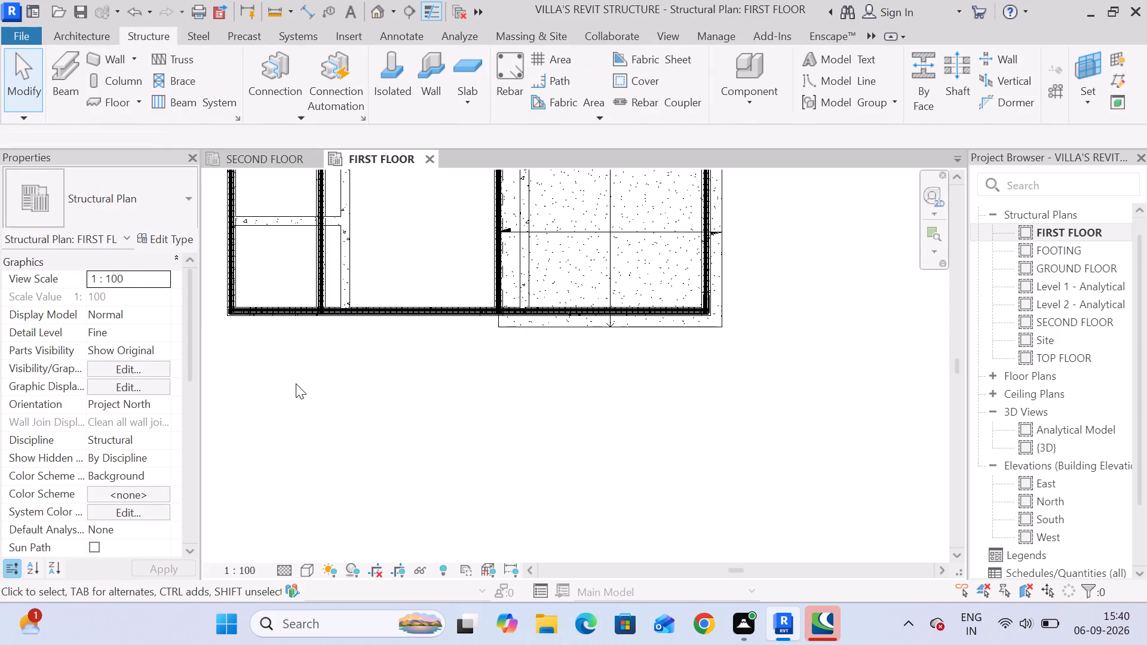
Review the overall first-floor framing plan, comparing the new slab's extents with the bays that have no slab.
scroll(361, 254, down, 6)
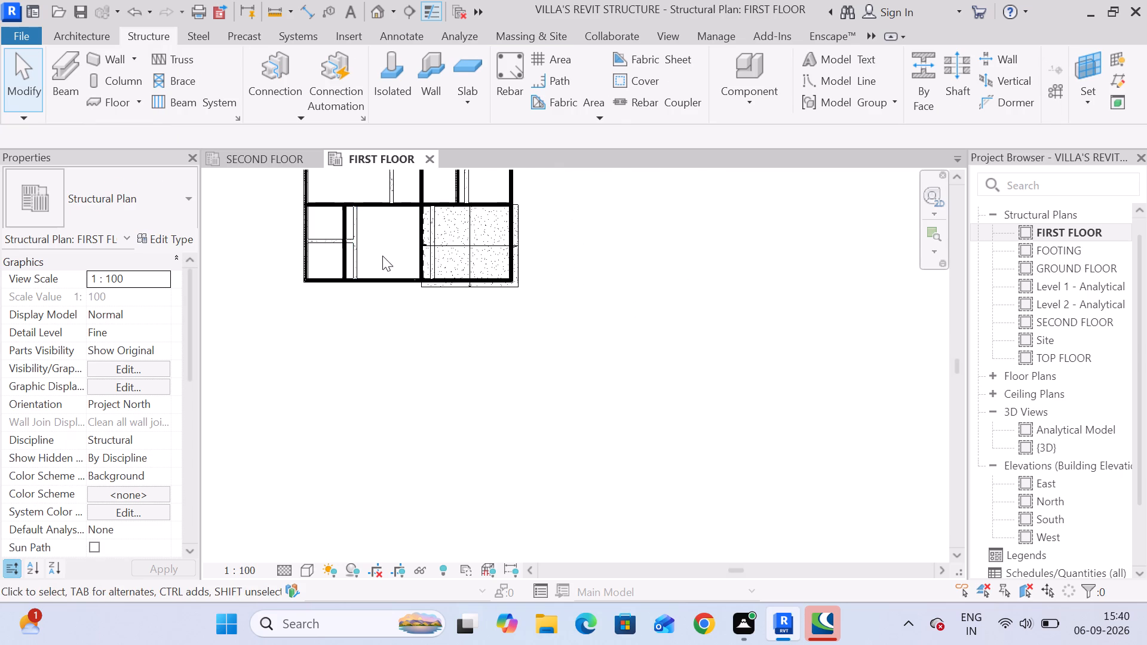
middle_drag(382, 256, 367, 357)
scroll(373, 358, down, 4)
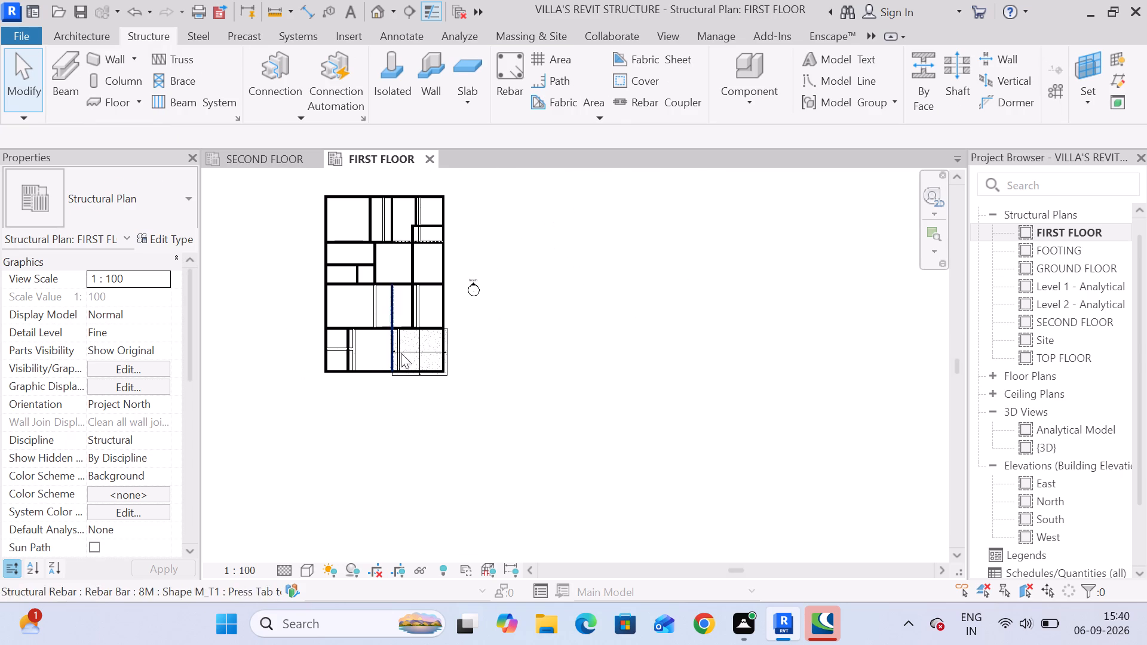
scroll(420, 351, up, 5)
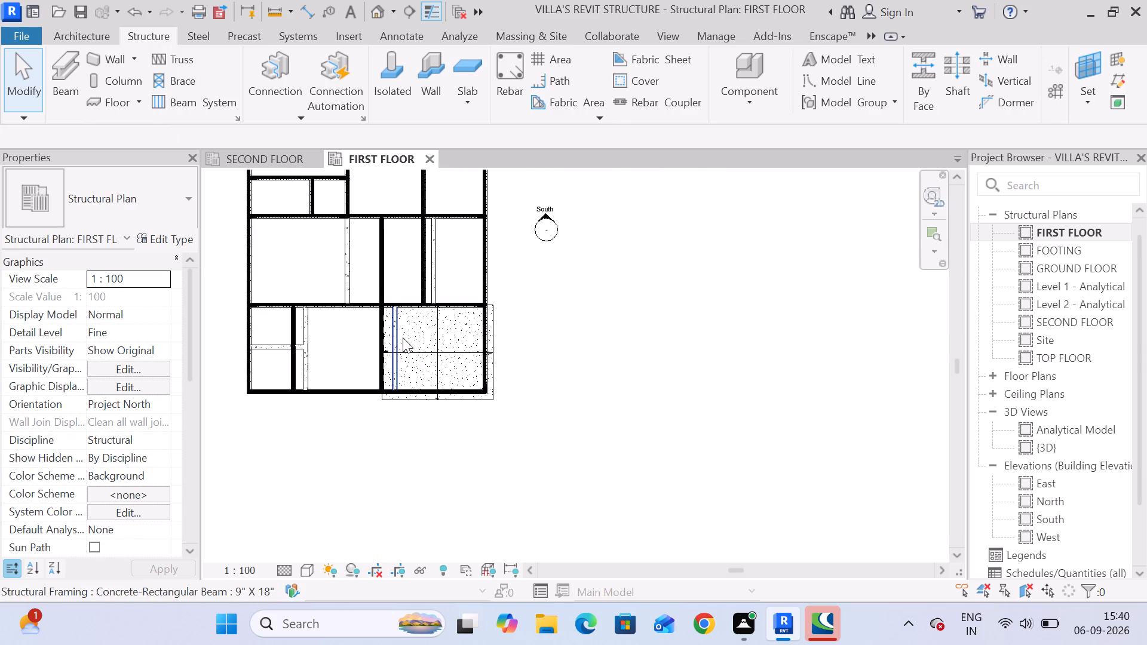
scroll(397, 334, up, 5)
scroll(418, 331, down, 5)
key(Escape)
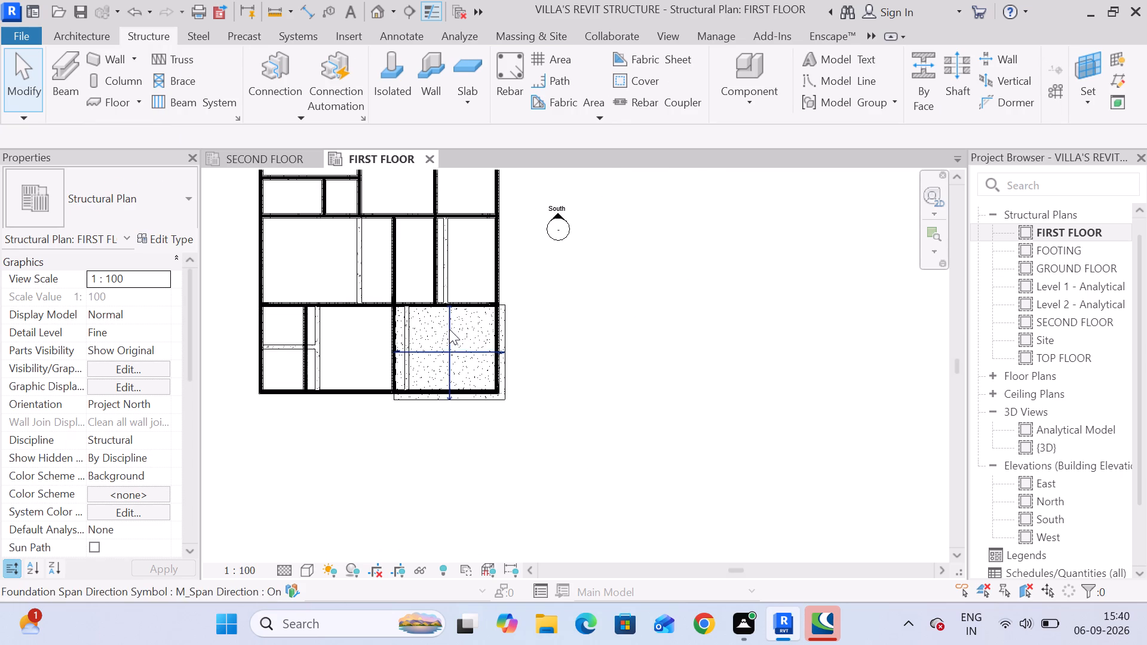
scroll(480, 324, down, 10)
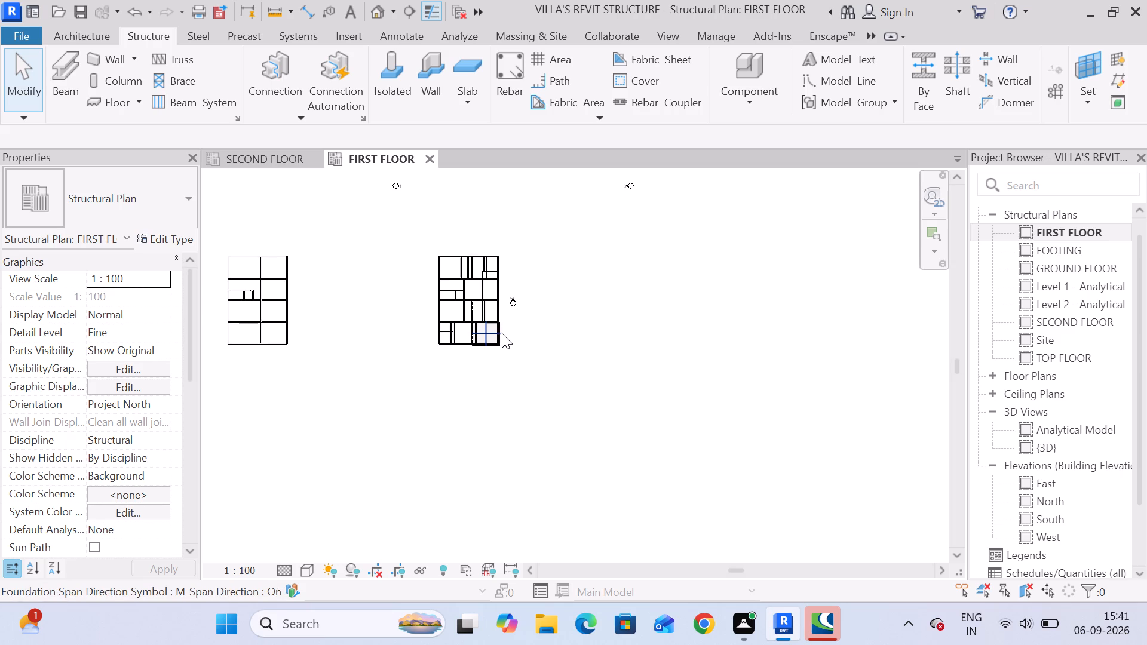
scroll(499, 333, down, 4)
scroll(506, 333, up, 5)
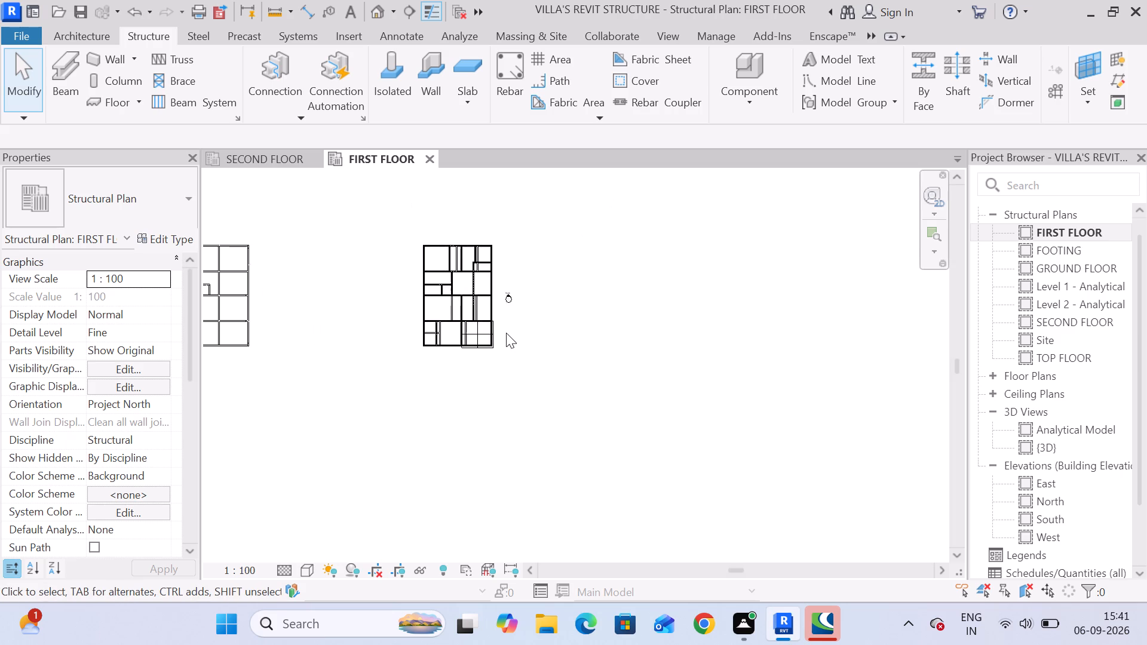
scroll(506, 333, up, 6)
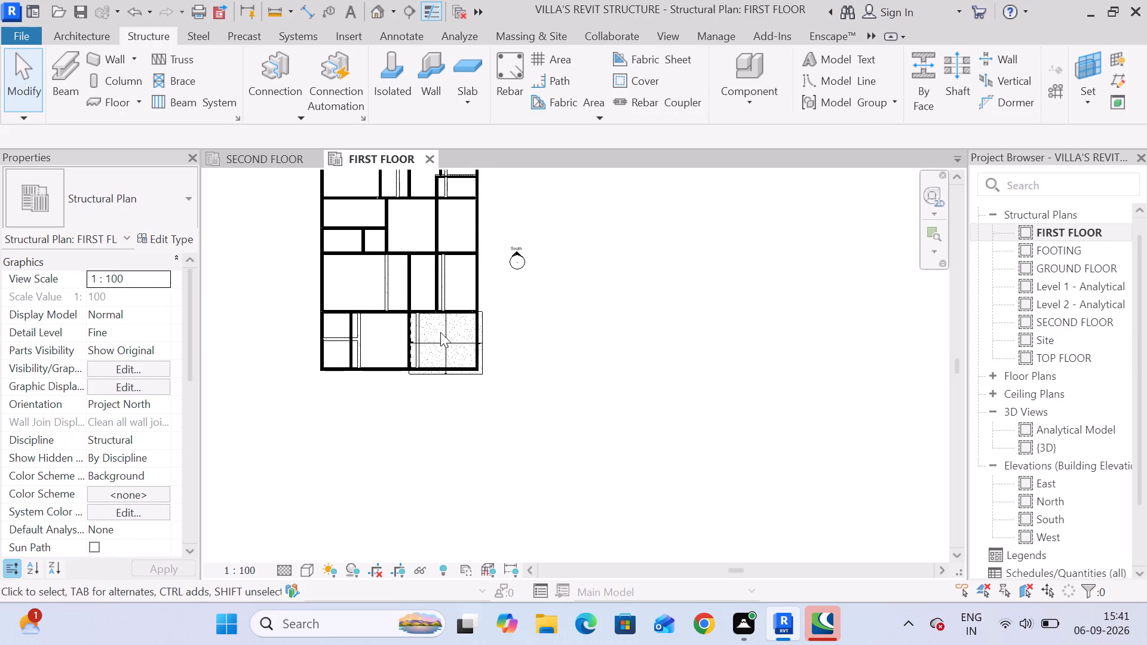
middle_drag(369, 258, 378, 285)
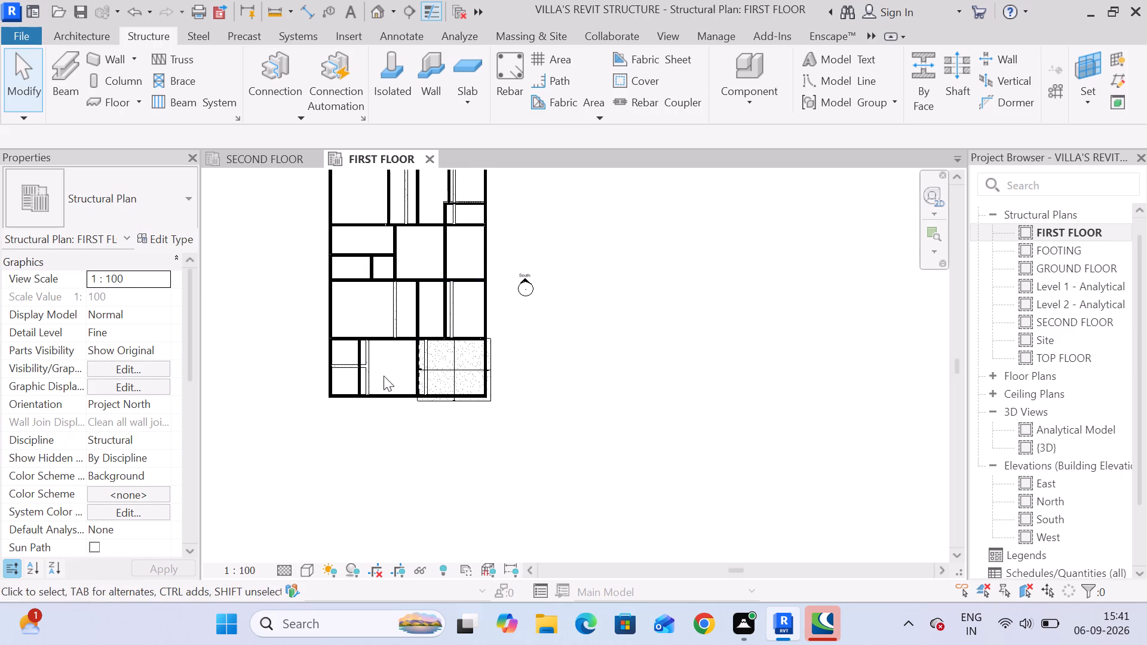
scroll(477, 362, up, 6)
middle_drag(330, 383, 504, 542)
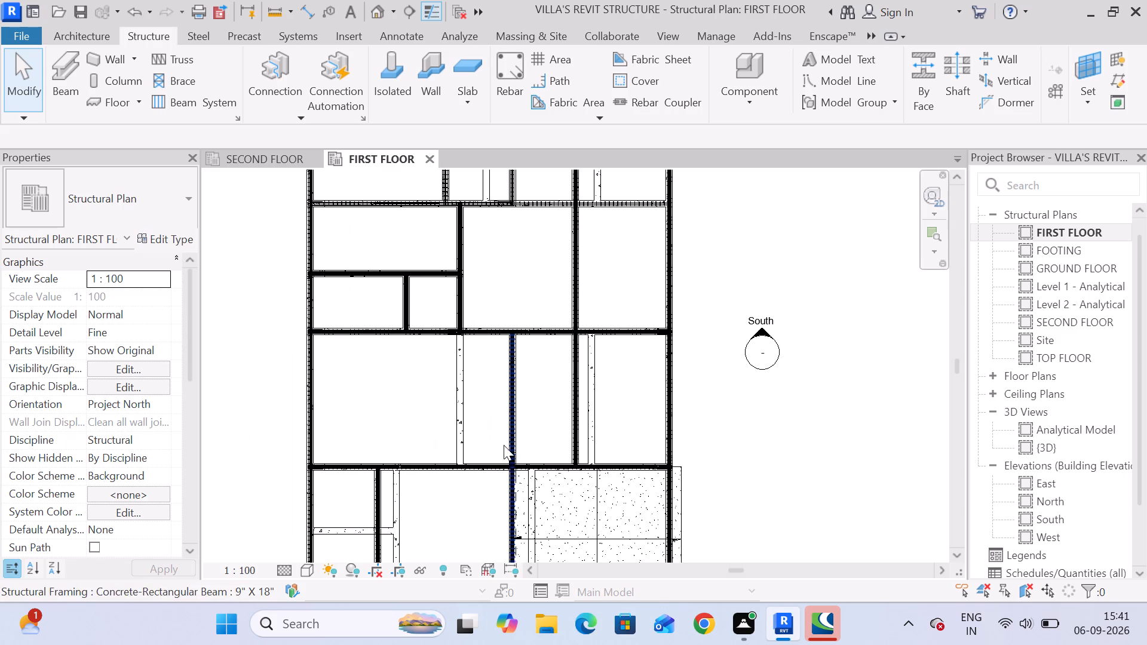
scroll(504, 445, down, 4)
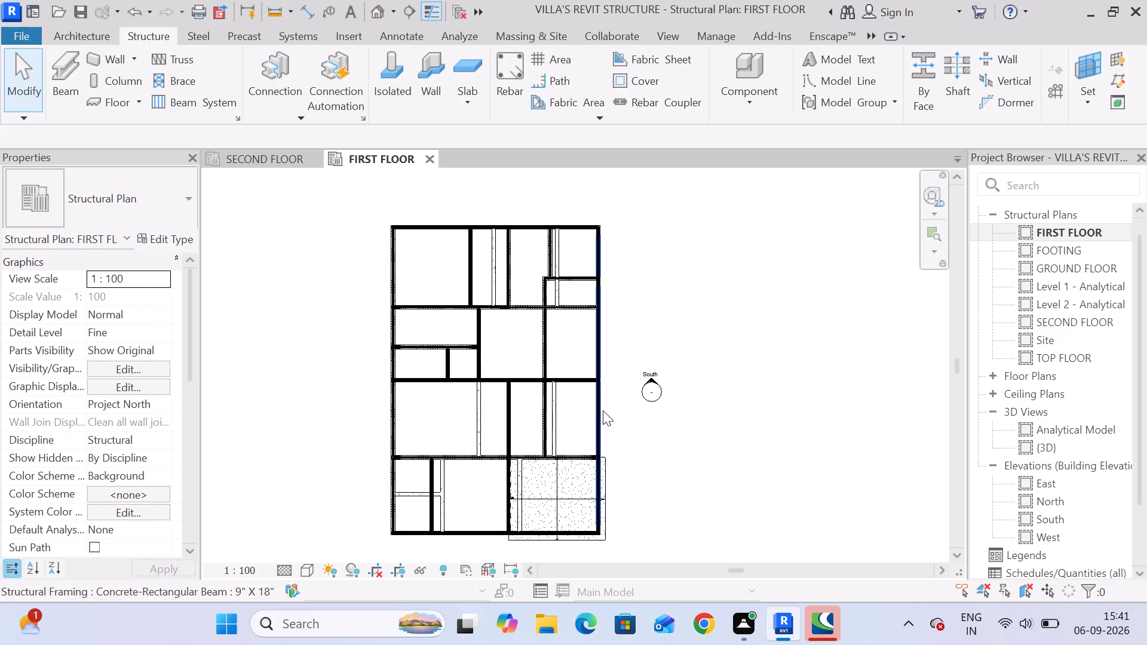
middle_drag(594, 407, 605, 384)
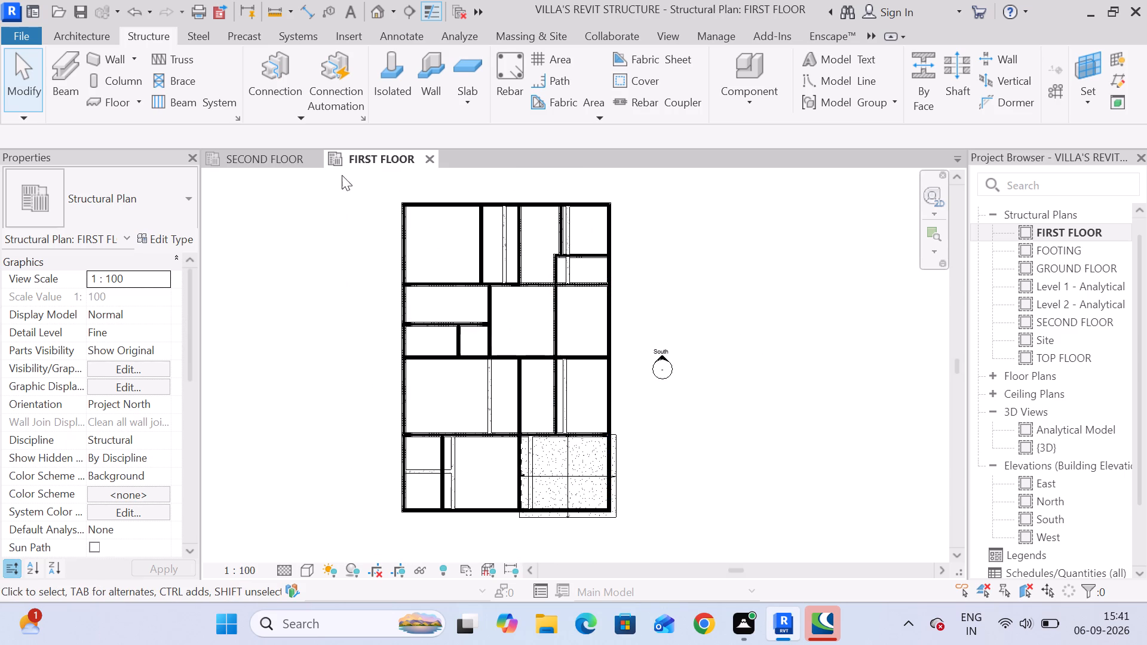
Open the default 3D view and examine the new first-floor slab among the surrounding beams, columns and upper slab reinforcement.
click(377, 8)
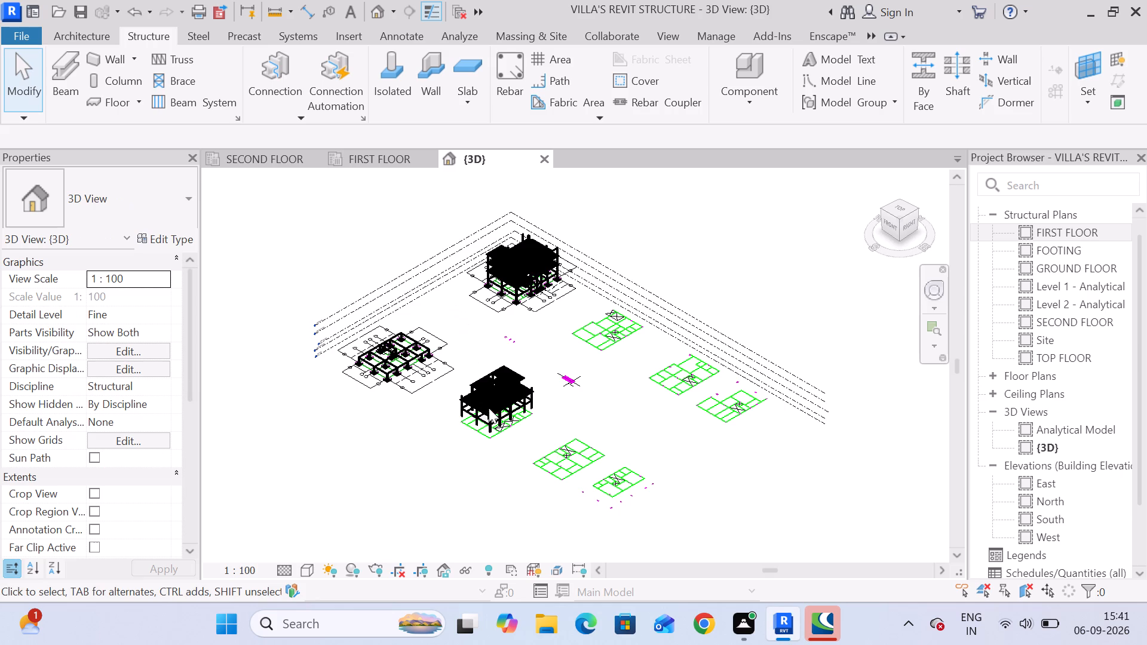
scroll(502, 432, up, 11)
scroll(330, 408, up, 5)
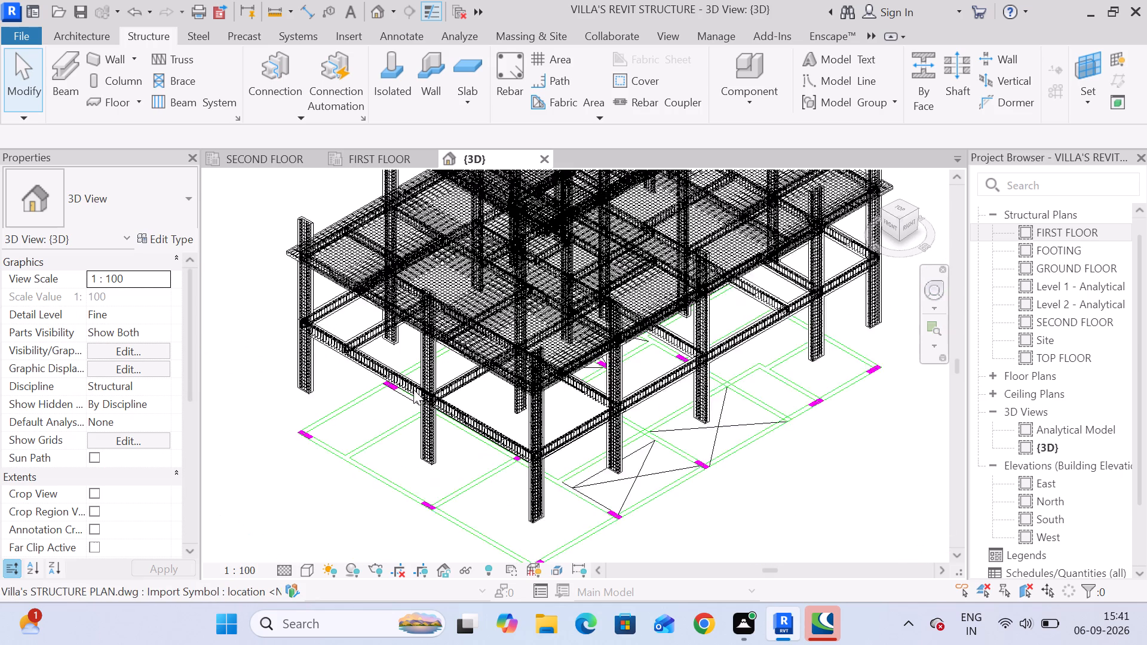
scroll(469, 387, up, 5)
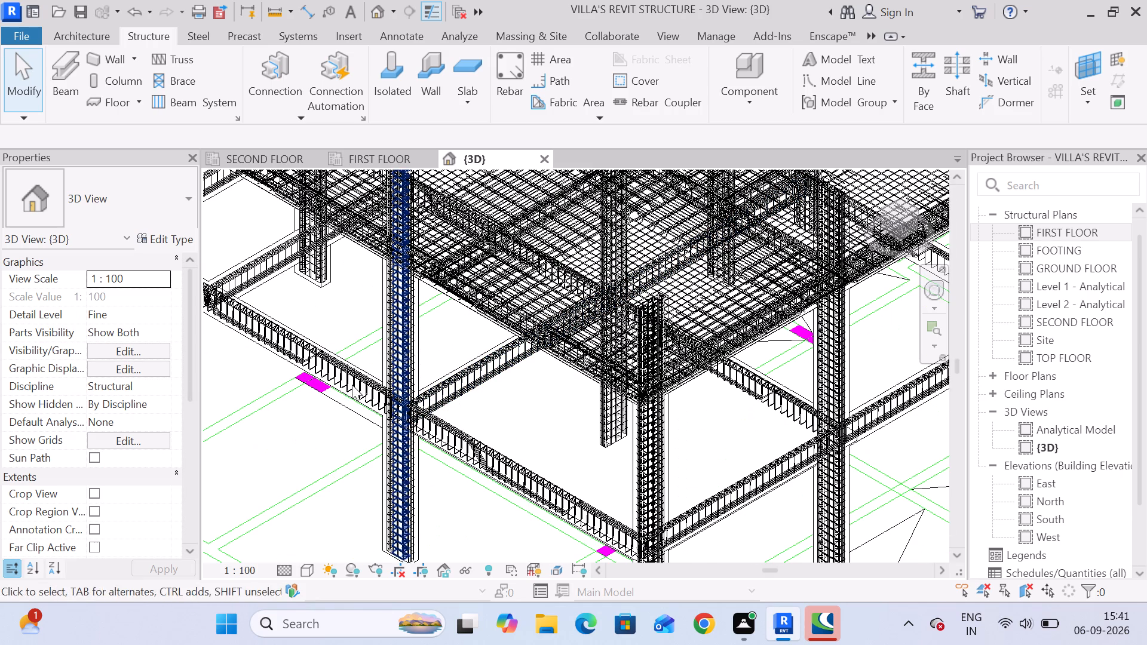
middle_drag(295, 278, 351, 366)
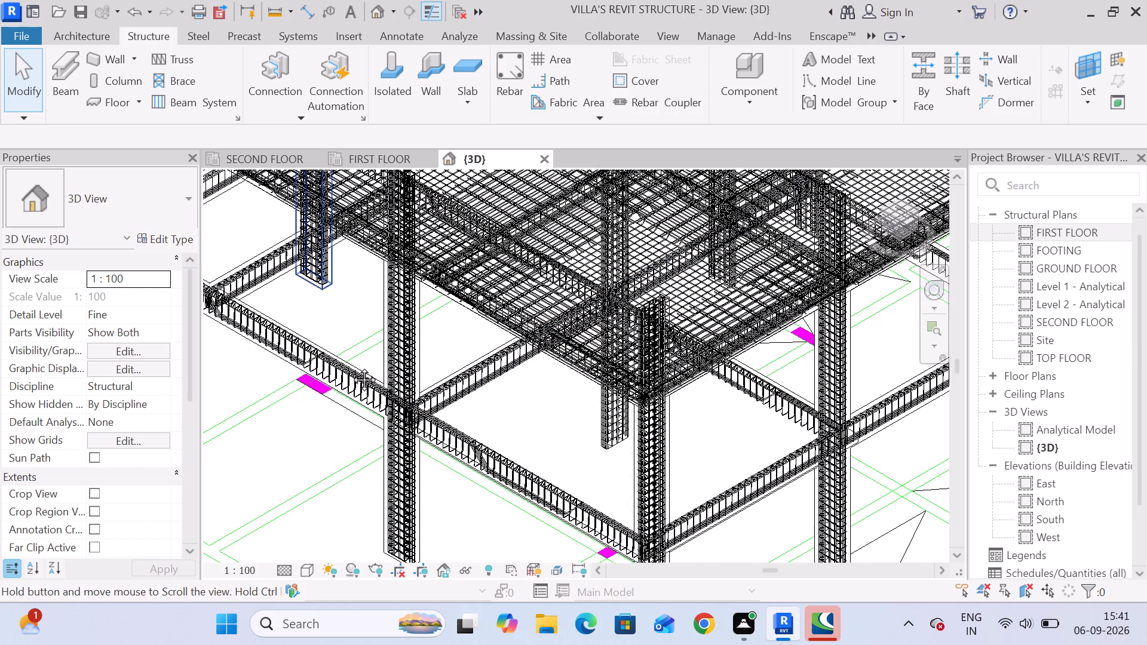
middle_drag(351, 366, 379, 417)
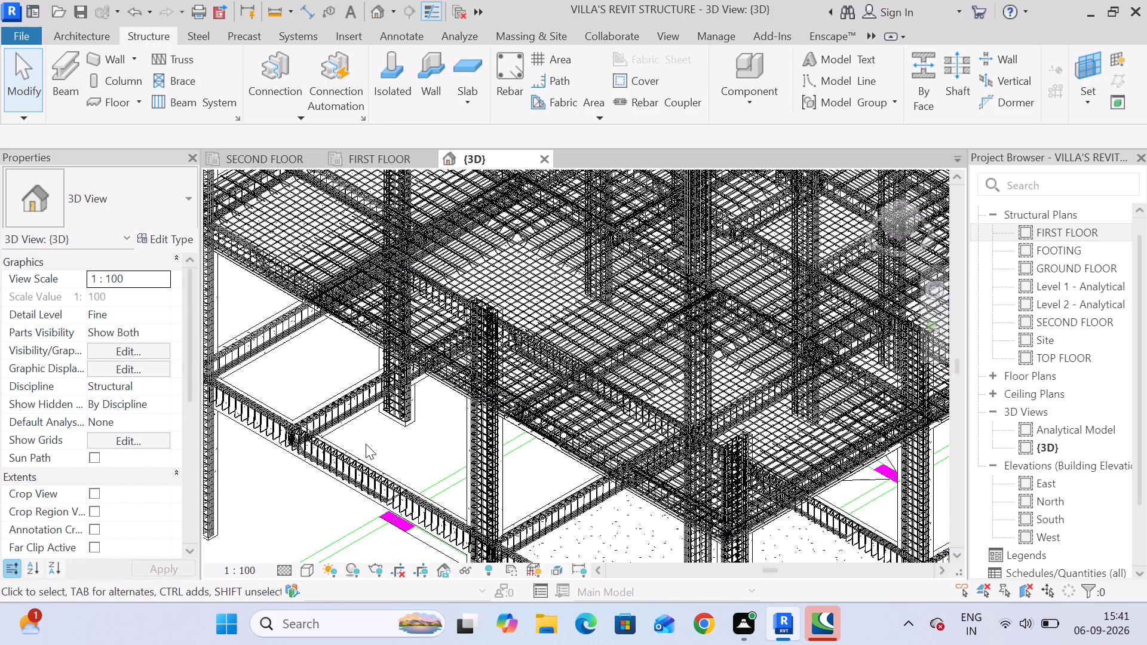
scroll(351, 433, up, 6)
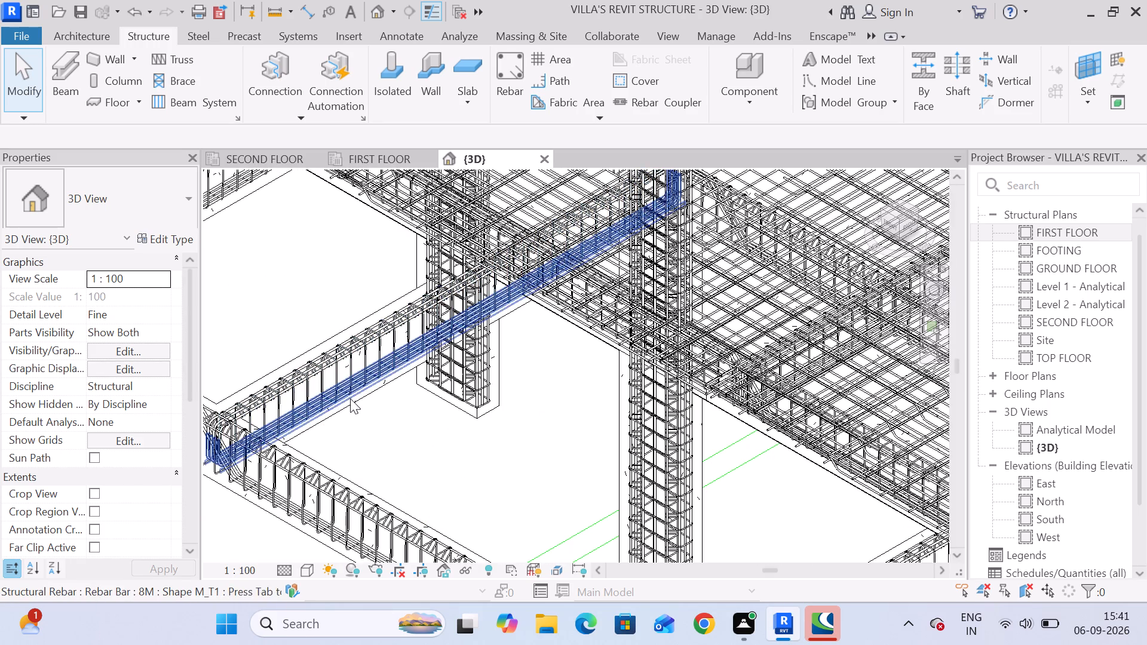
scroll(350, 398, down, 3)
middle_drag(351, 400, 504, 430)
scroll(508, 432, down, 2)
middle_drag(508, 434, 393, 343)
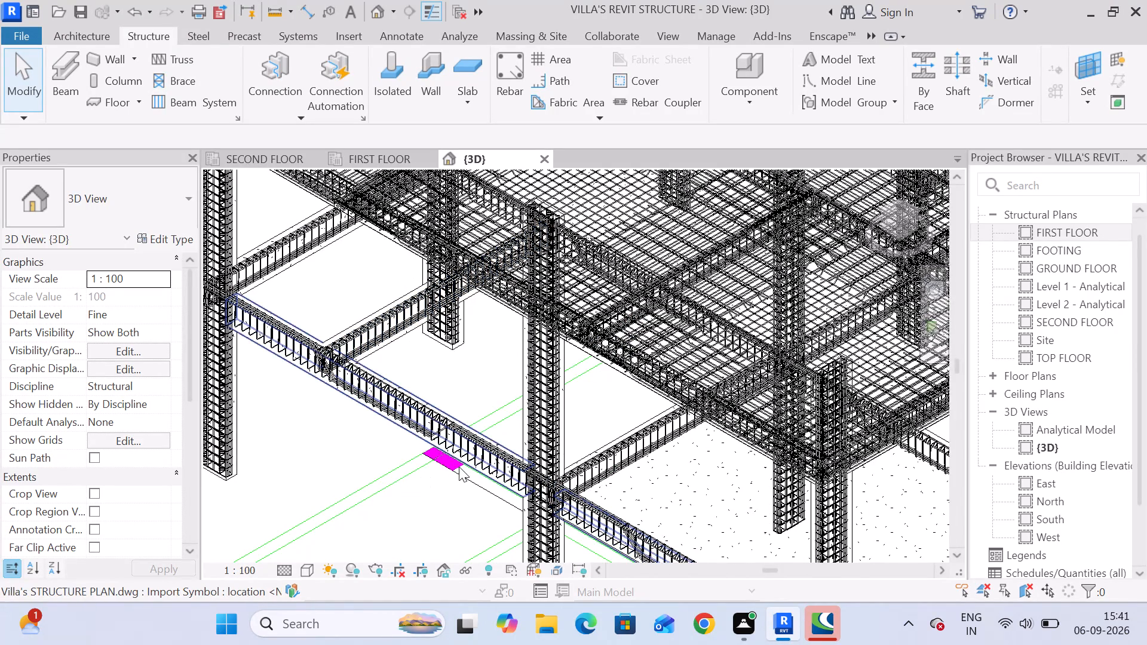
Locate the 9" X 18" secondary beam from the first-floor plan in 3D and examine the slab and framing levels from several angles.
scroll(459, 466, down, 4)
middle_drag(453, 466, 419, 343)
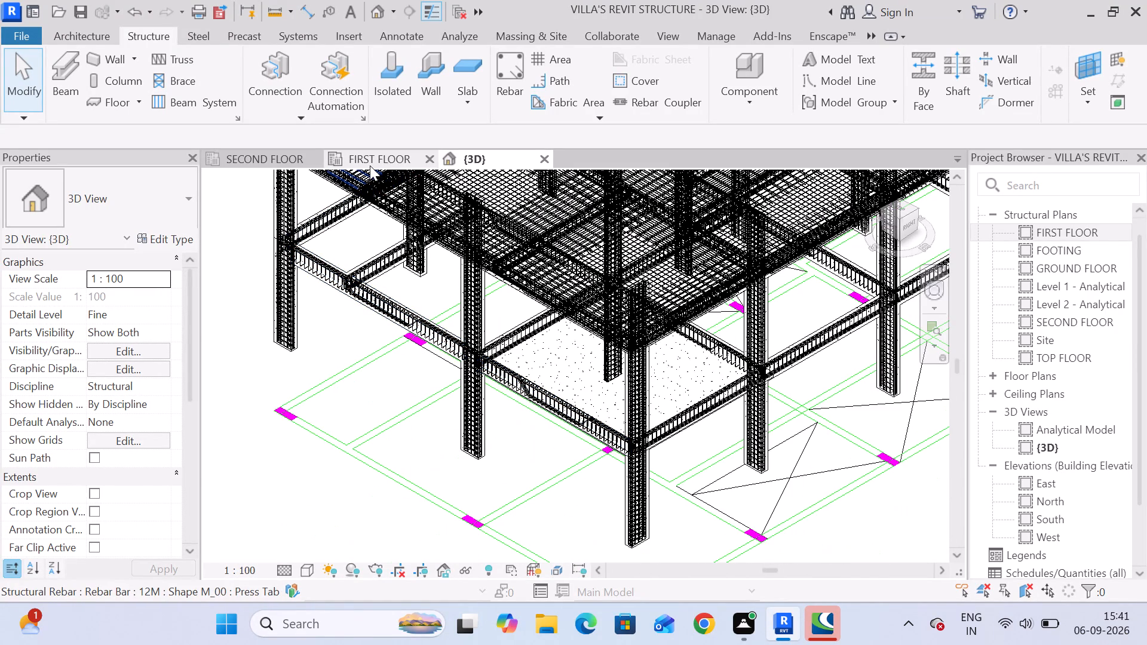
click(370, 165)
click(489, 397)
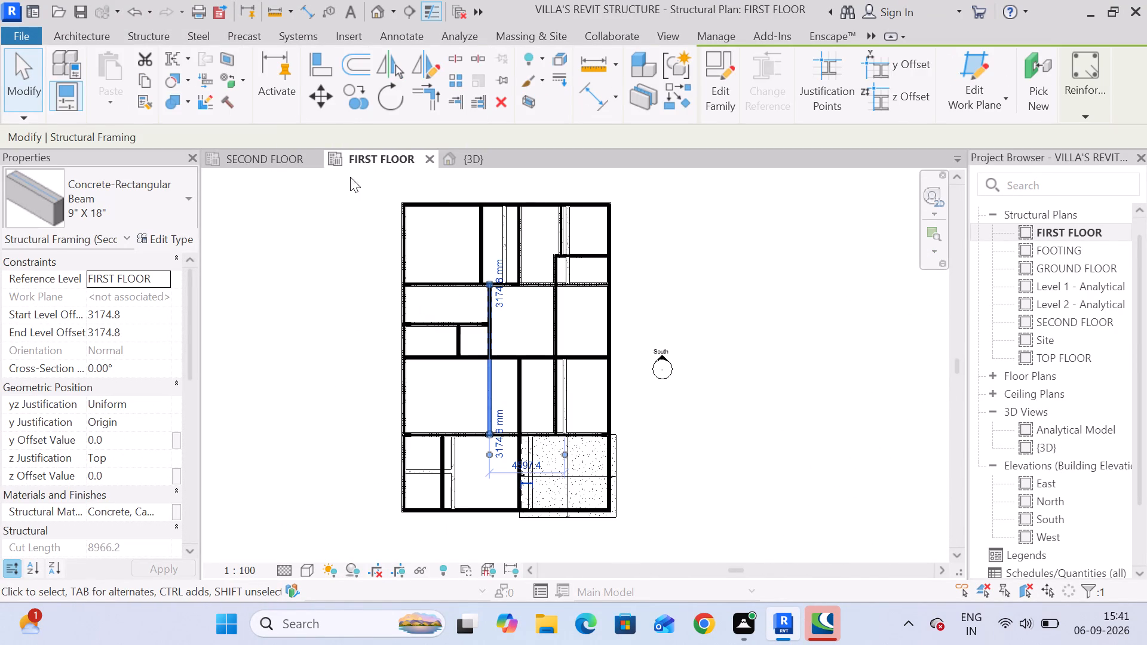
click(461, 160)
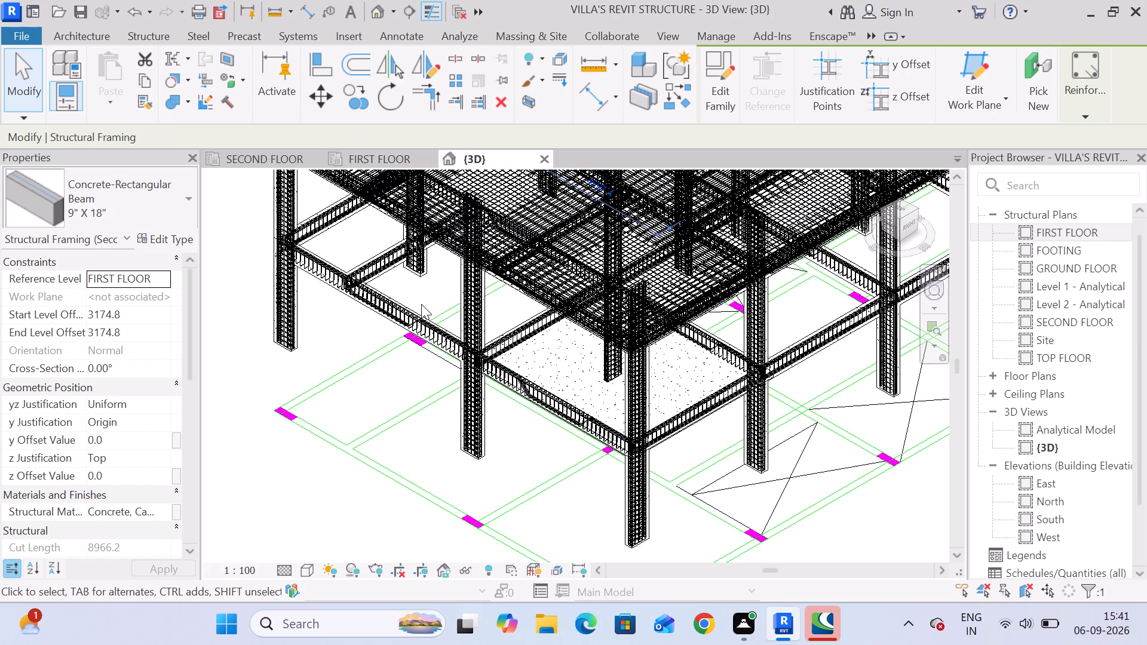
scroll(386, 408, down, 4)
middle_drag(378, 409, 376, 456)
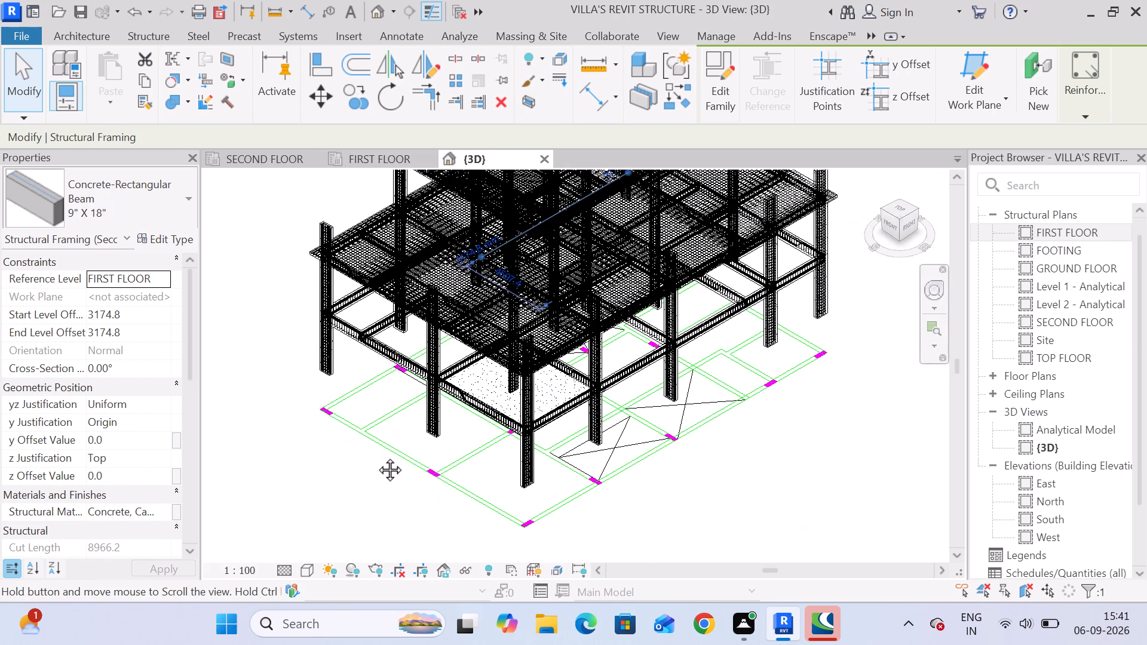
middle_drag(376, 456, 375, 477)
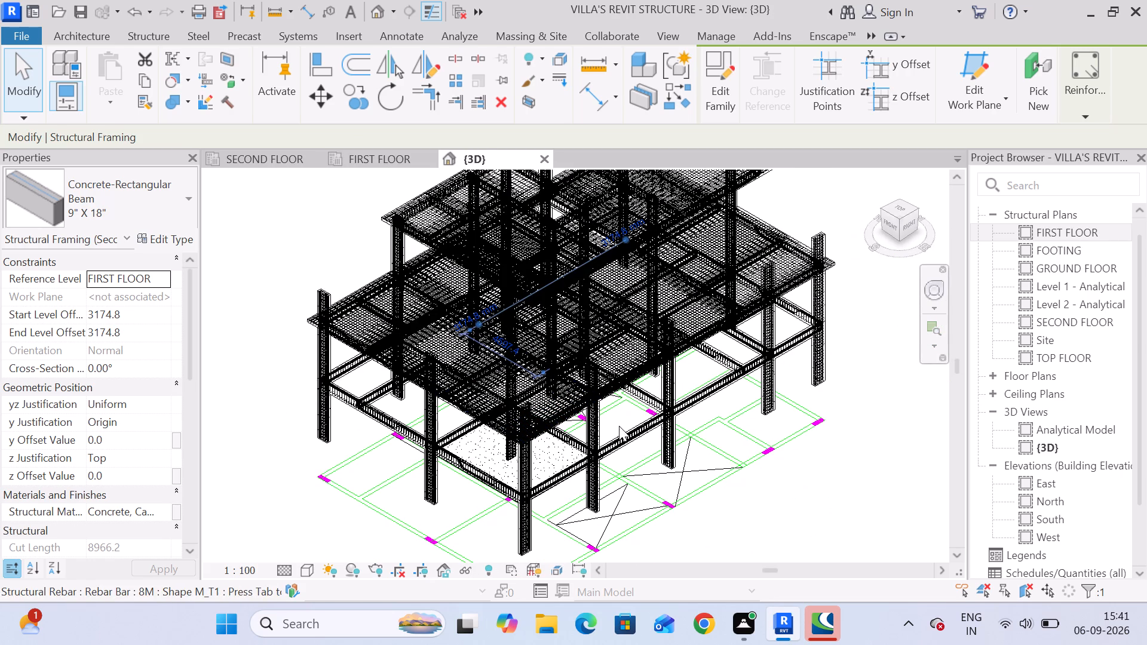
middle_drag(766, 502, 799, 442)
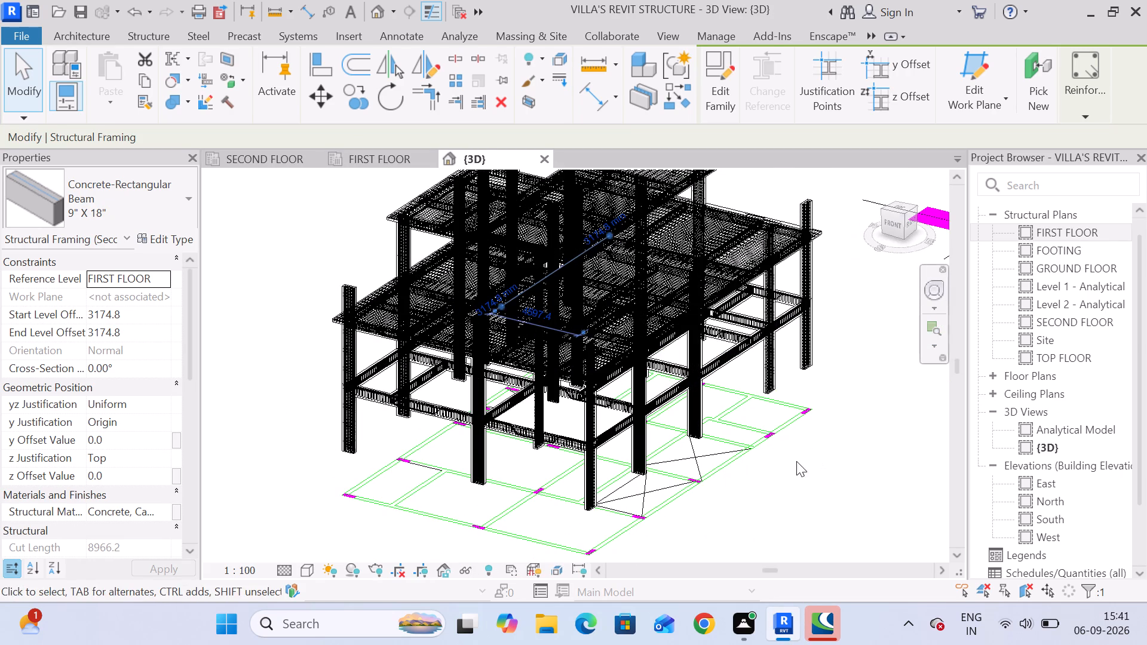
middle_drag(796, 469, 811, 359)
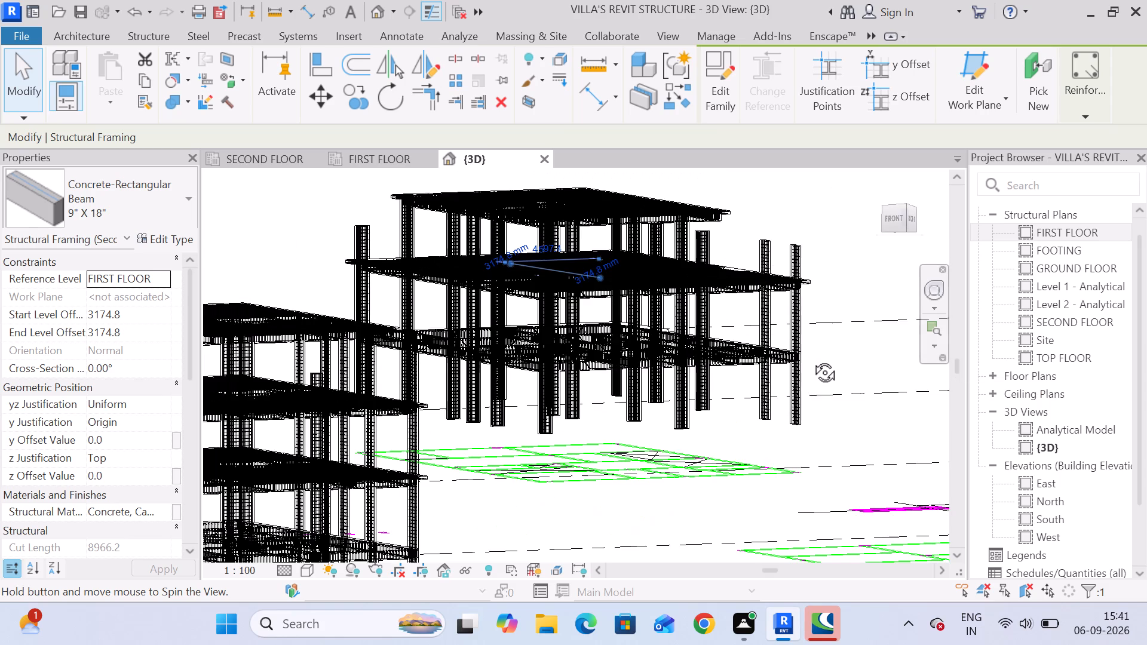
middle_drag(811, 359, 817, 376)
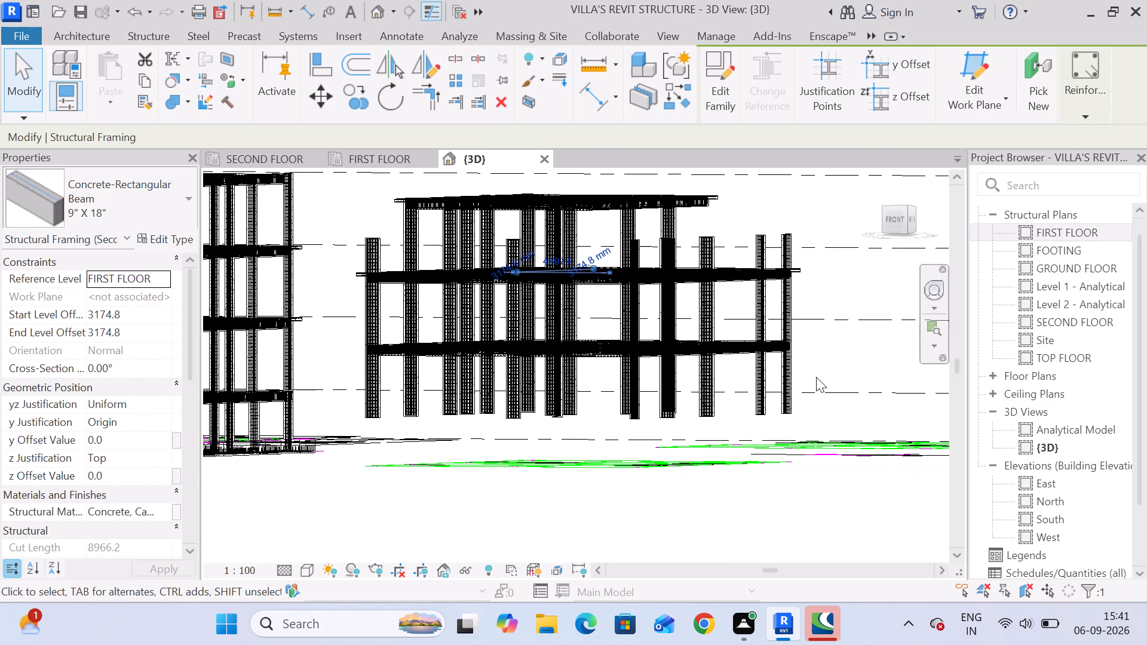
scroll(830, 373, down, 2)
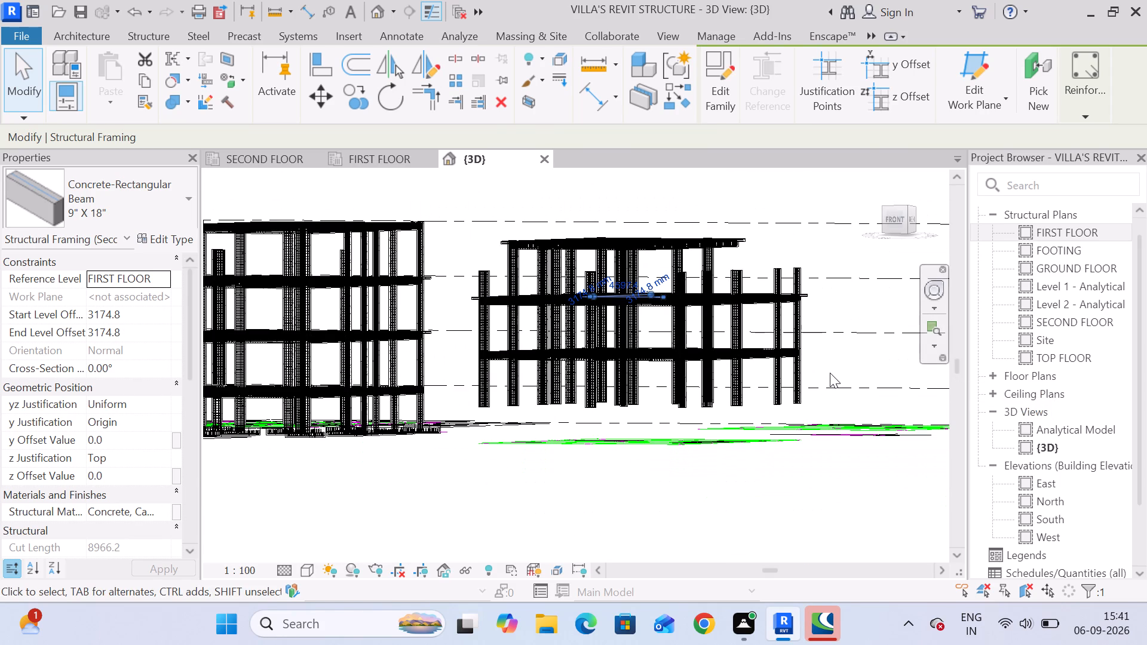
shift+middle_drag(830, 374, 805, 421)
Close the SECOND FLOOR structural plan and return to the FIRST FLOOR plan.
click(267, 162)
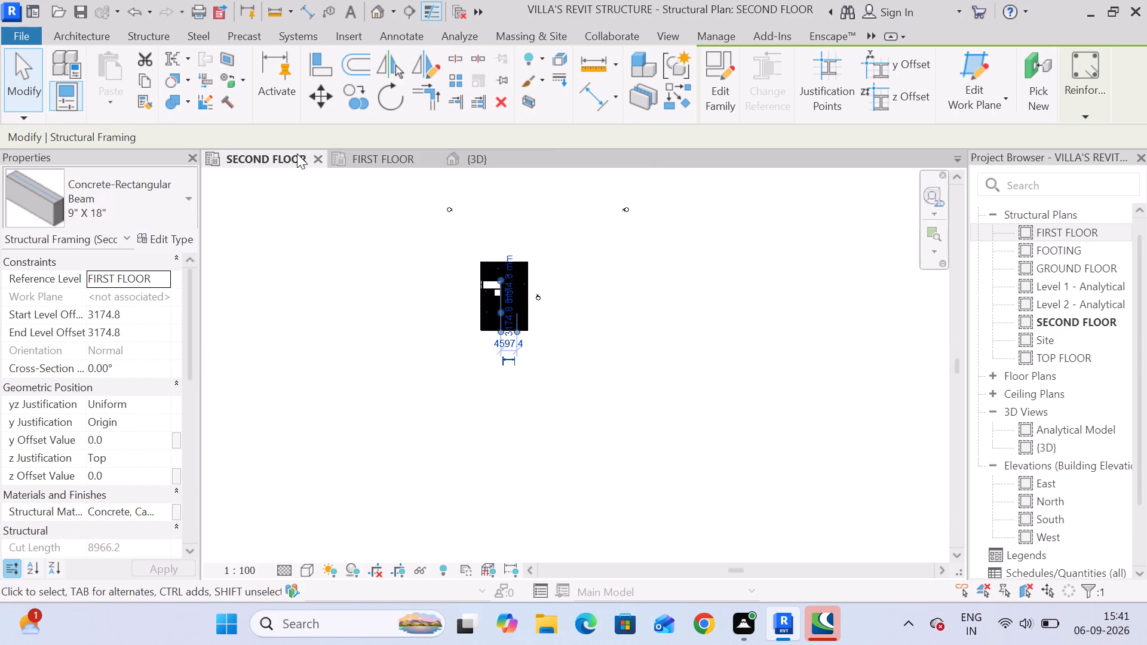
click(320, 159)
click(271, 164)
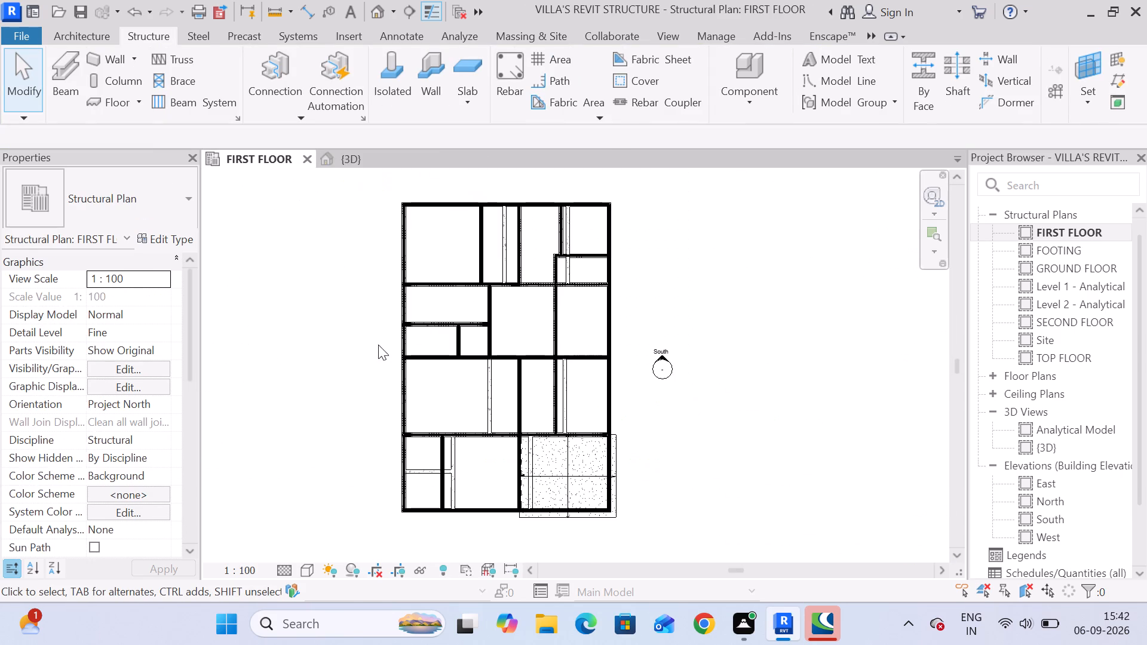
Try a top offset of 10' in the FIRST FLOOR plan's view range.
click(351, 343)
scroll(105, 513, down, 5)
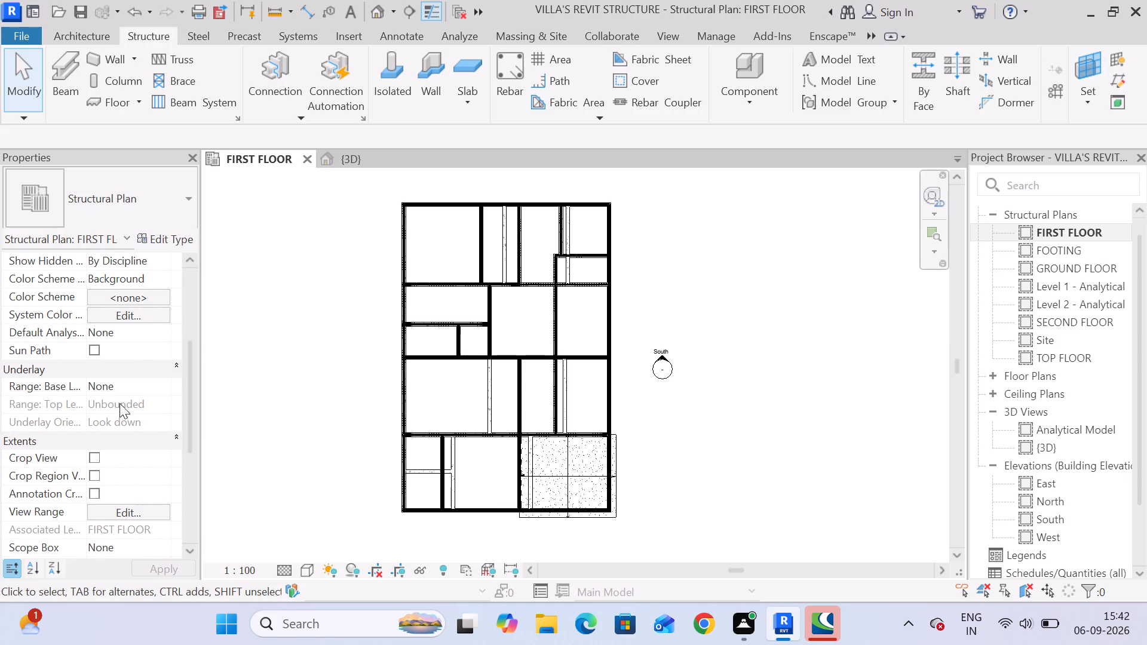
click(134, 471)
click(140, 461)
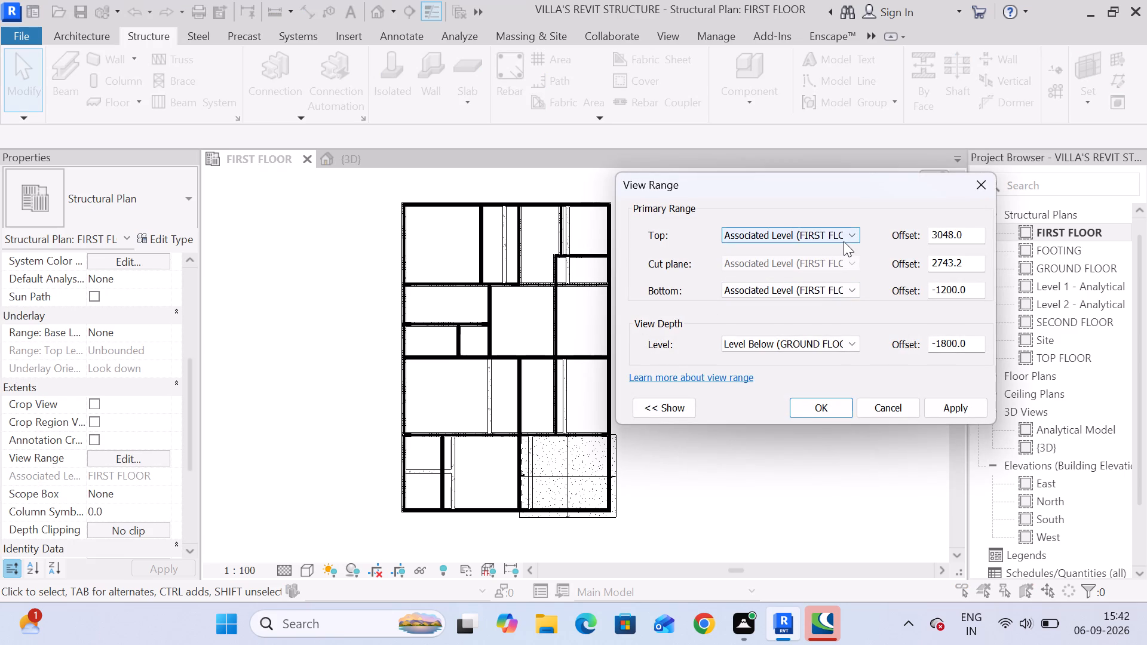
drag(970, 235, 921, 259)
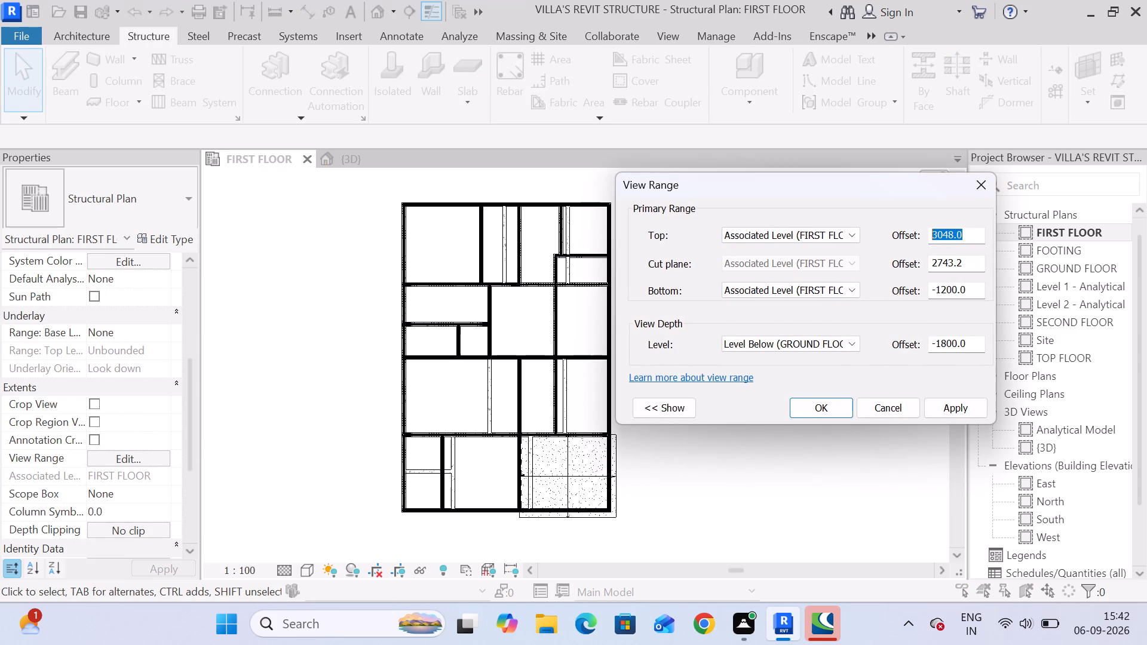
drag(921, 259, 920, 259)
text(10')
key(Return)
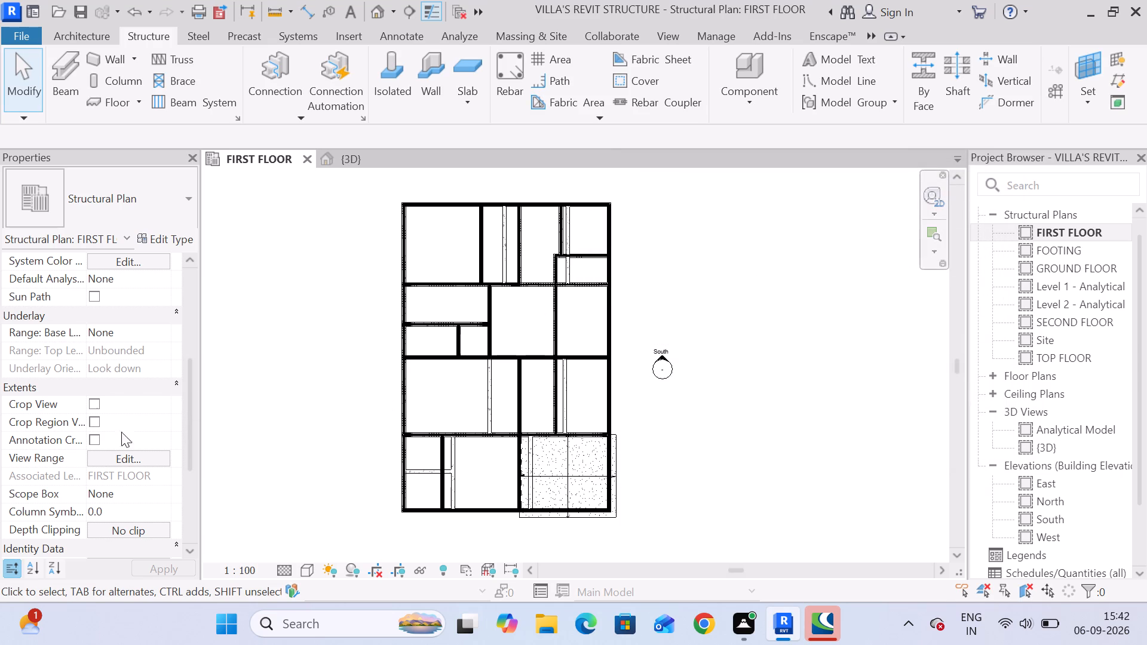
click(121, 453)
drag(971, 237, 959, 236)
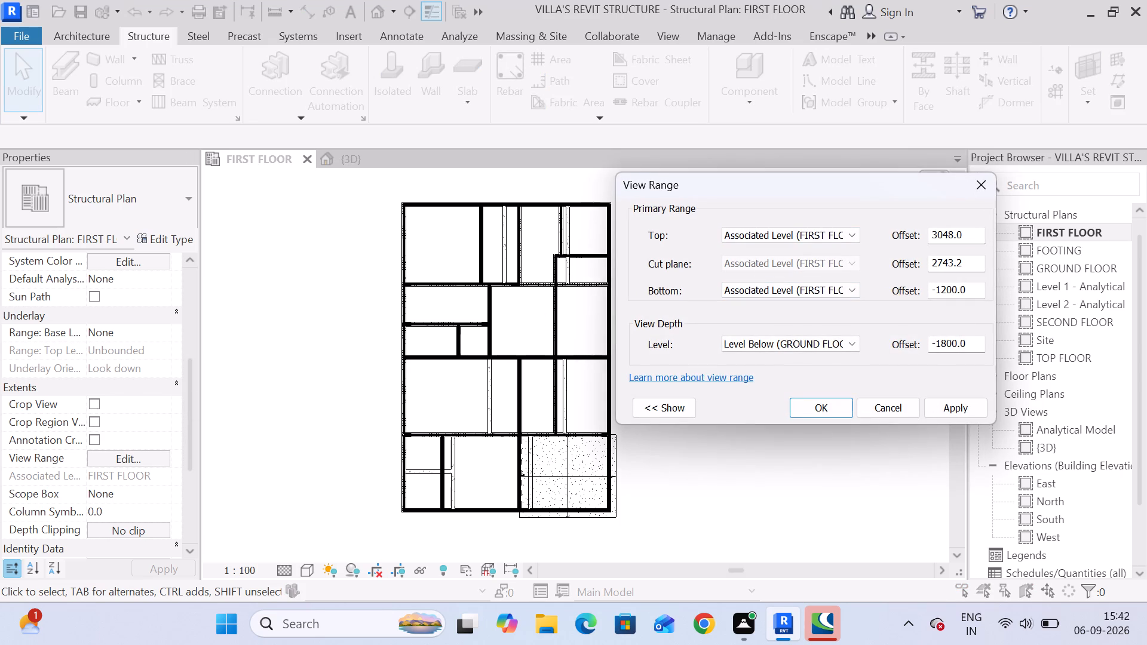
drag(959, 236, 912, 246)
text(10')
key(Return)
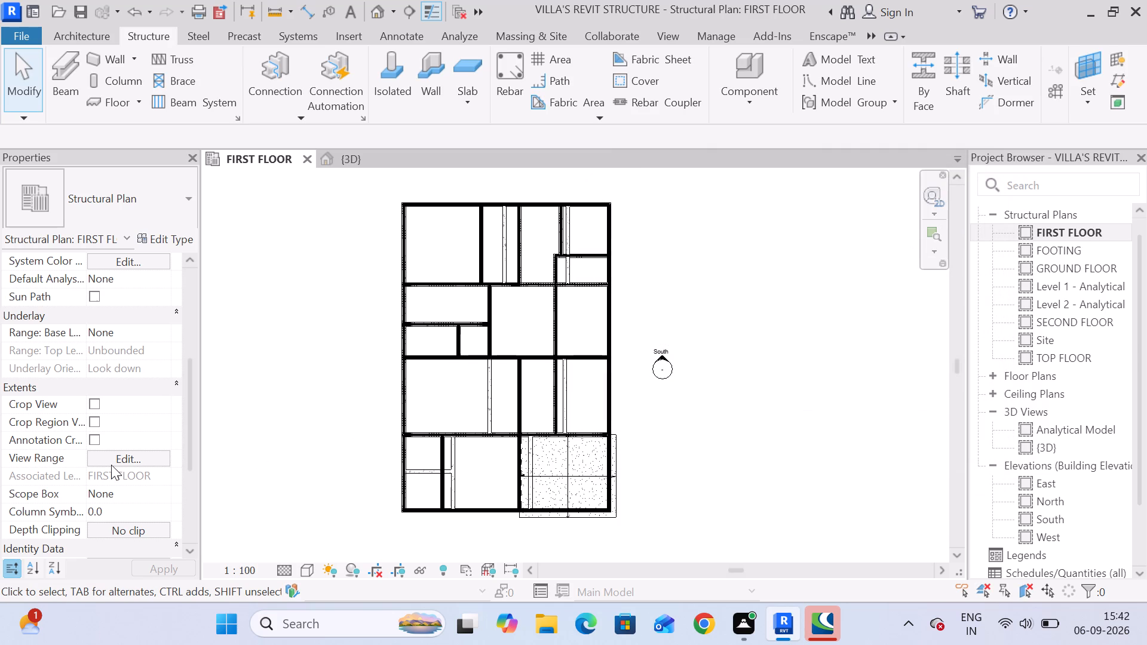
Set the FIRST FLOOR plan's view range to a top offset of 5' and a cut plane offset of 4'.
click(111, 465)
drag(972, 230, 931, 237)
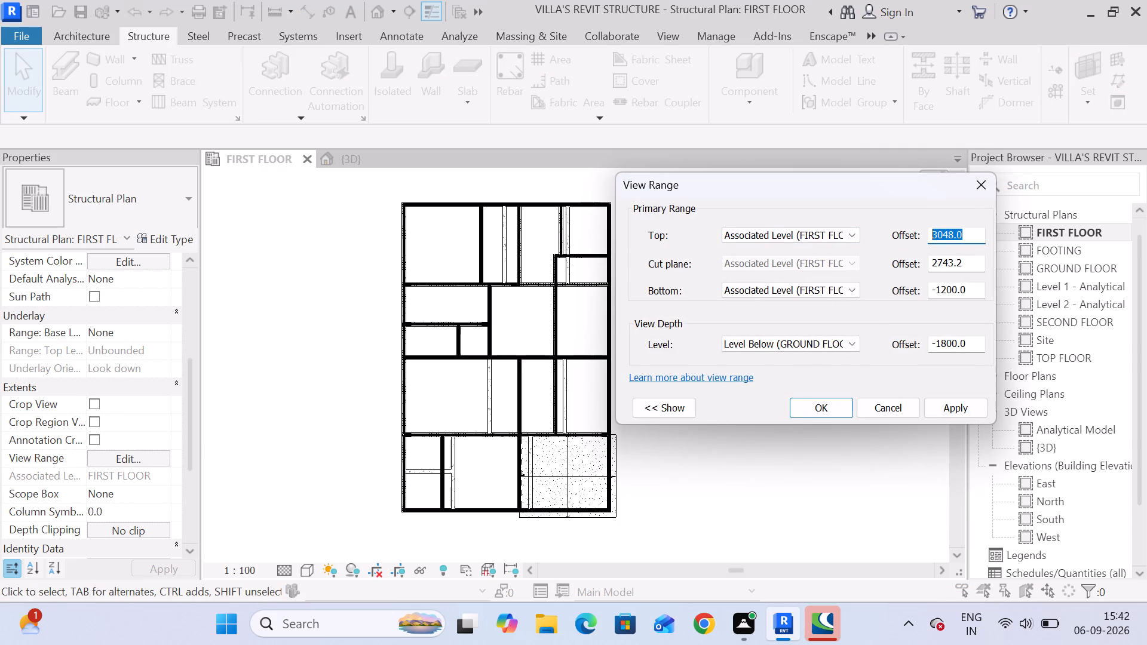
drag(931, 237, 924, 239)
text(10')
click(980, 266)
drag(974, 234, 912, 240)
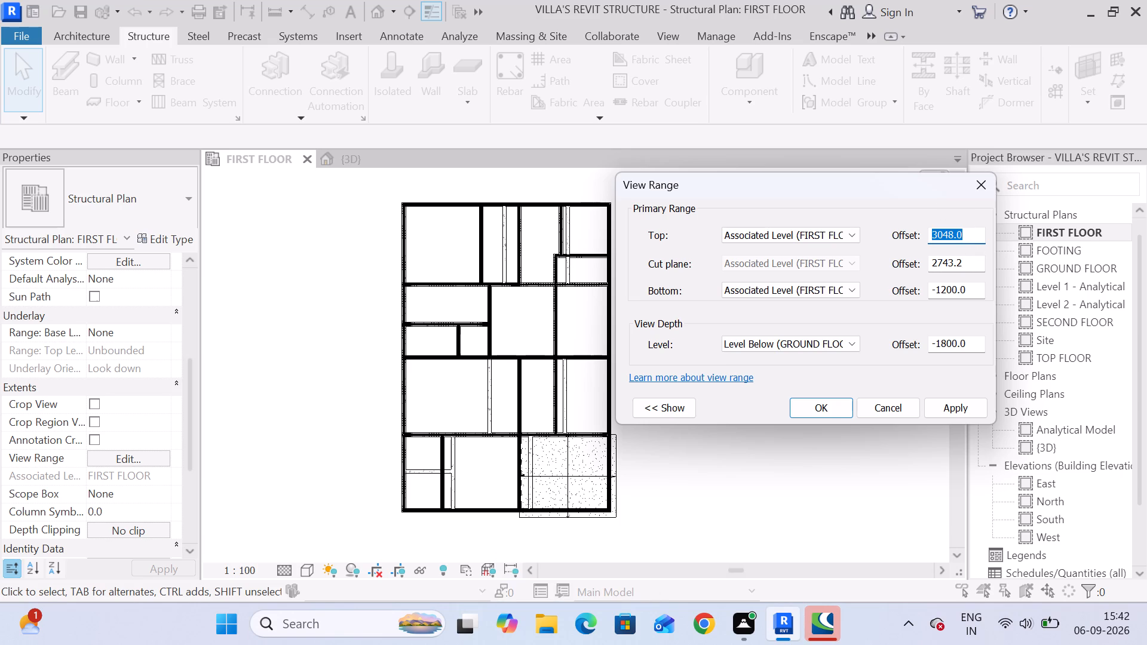
text(5')
click(965, 267)
drag(964, 267, 890, 282)
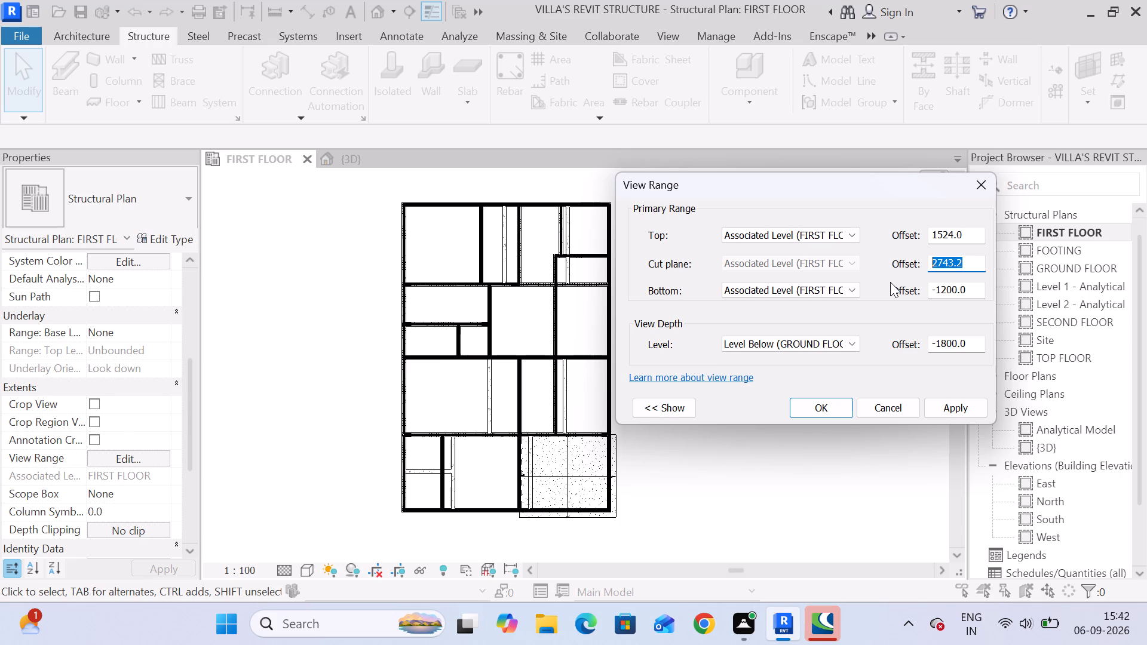
text(4')
key(Return)
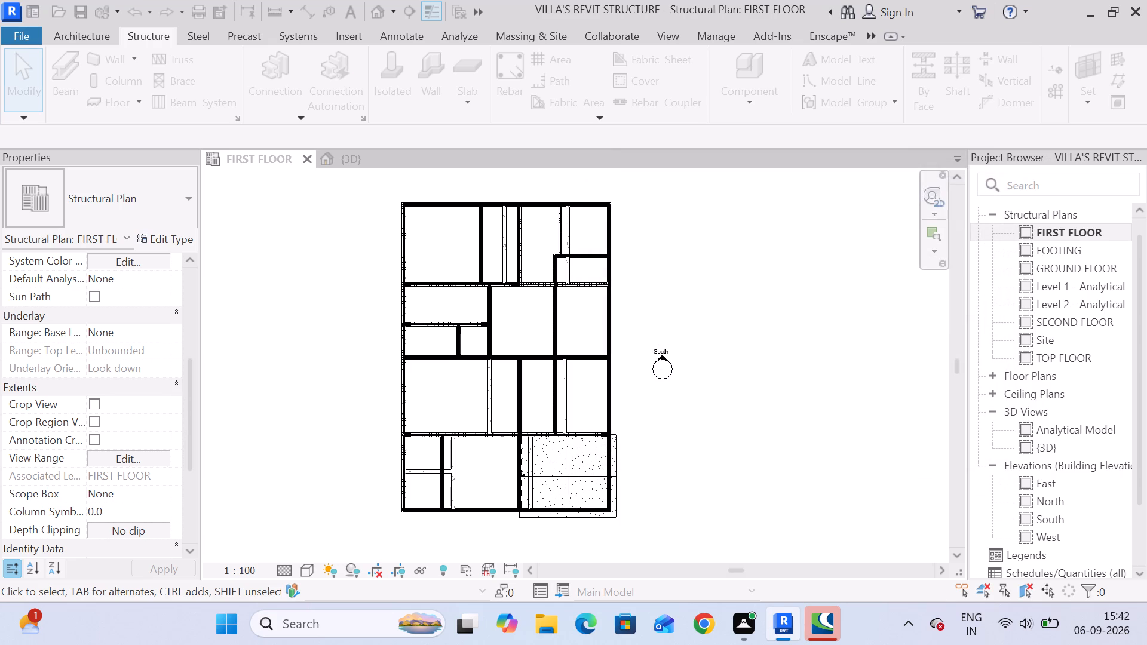
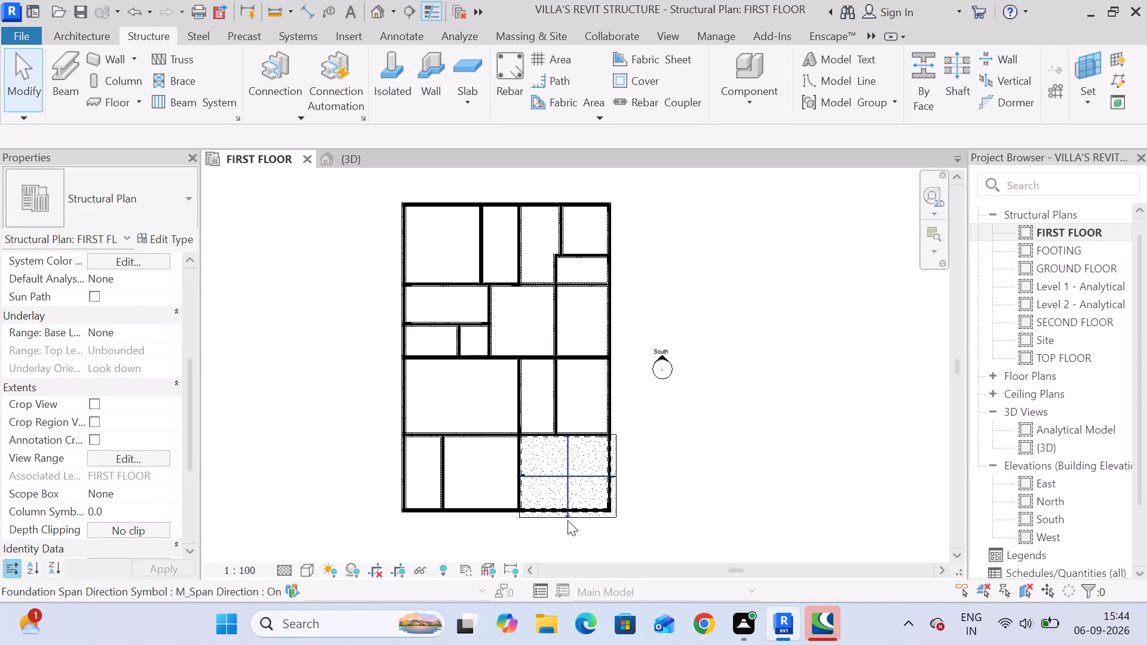
Sketch a rectangular 150mm Foundation Slab boundary, offset 0.01" and about 4700 mm wide, over the beam-framed bay adjoining the existing slab's west side.
scroll(548, 523, up, 2)
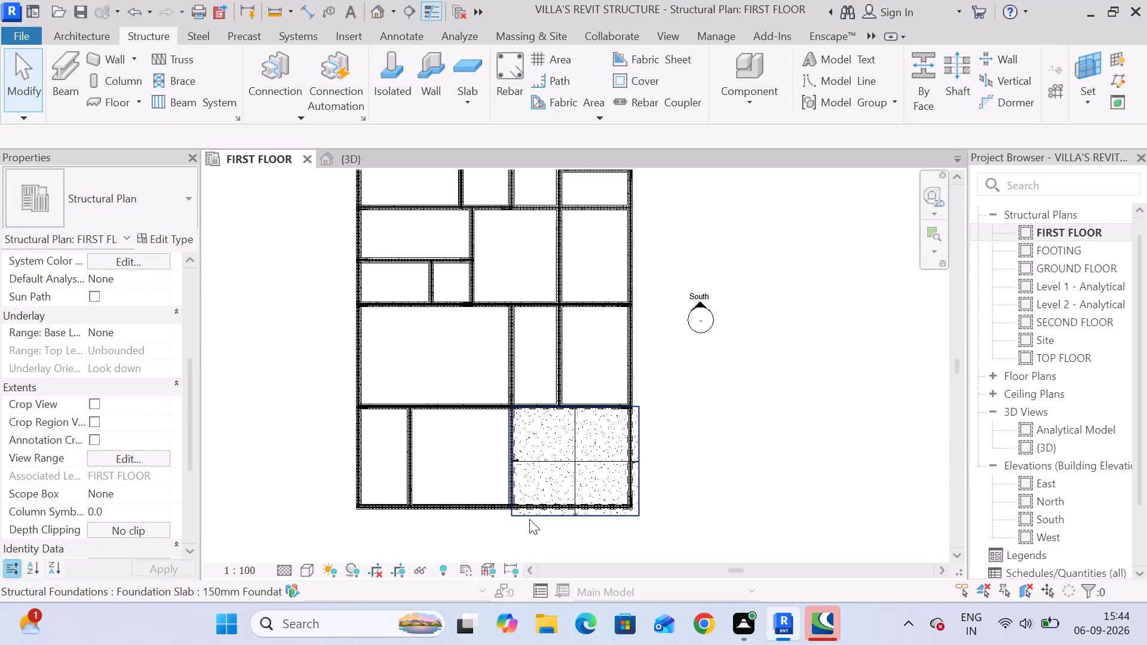
middle_drag(529, 519, 564, 456)
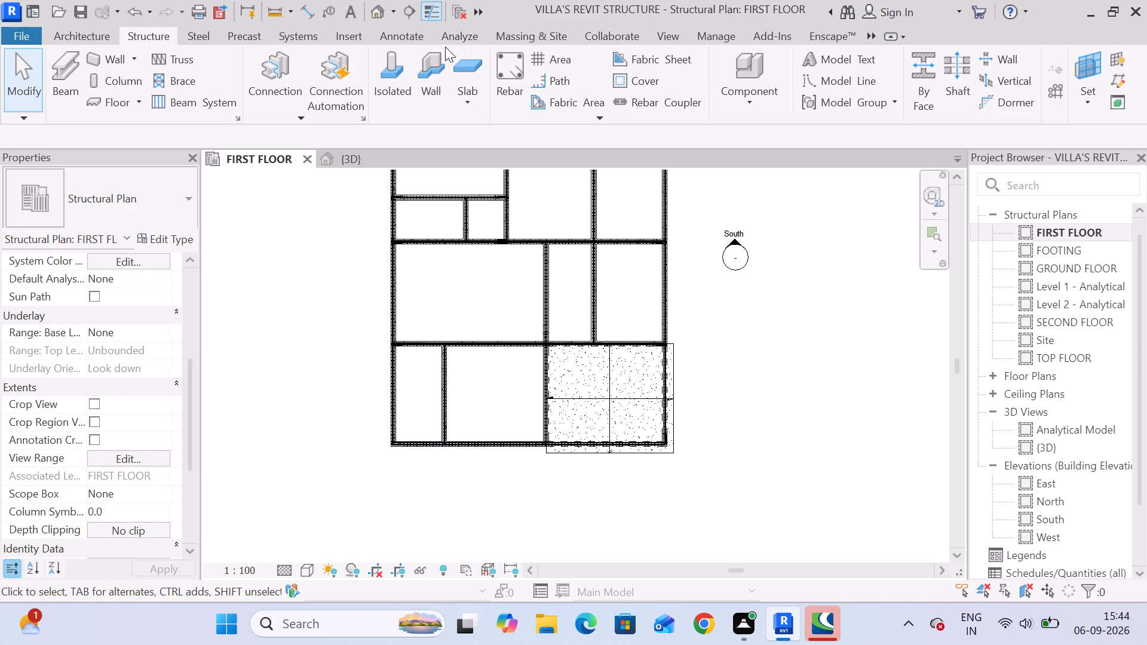
click(458, 63)
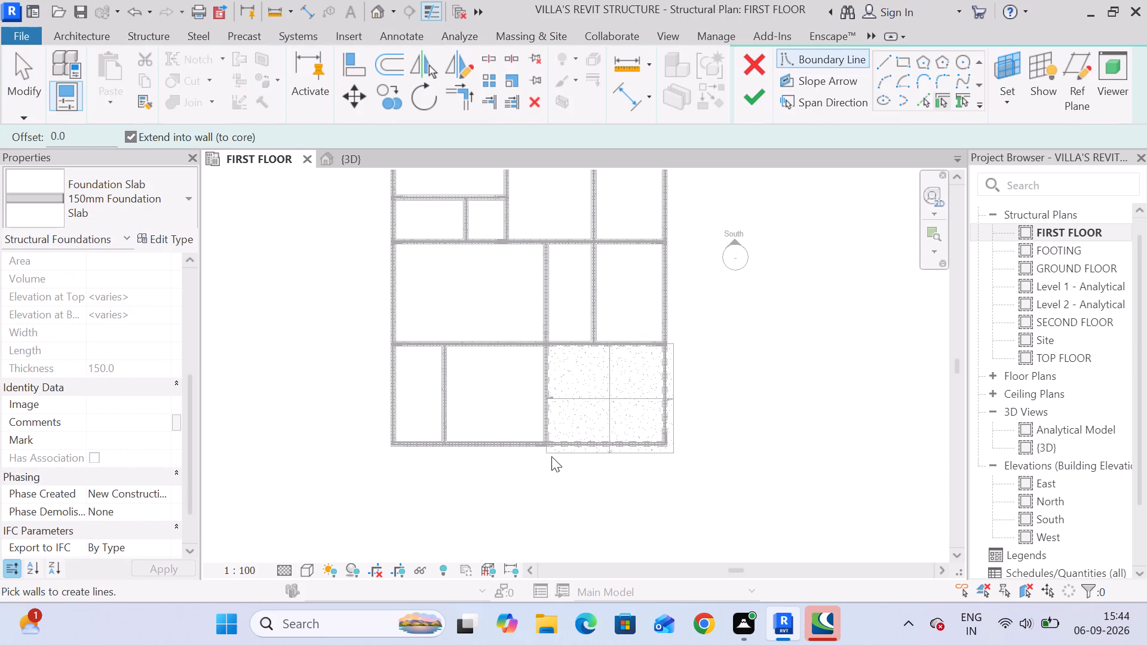
click(900, 66)
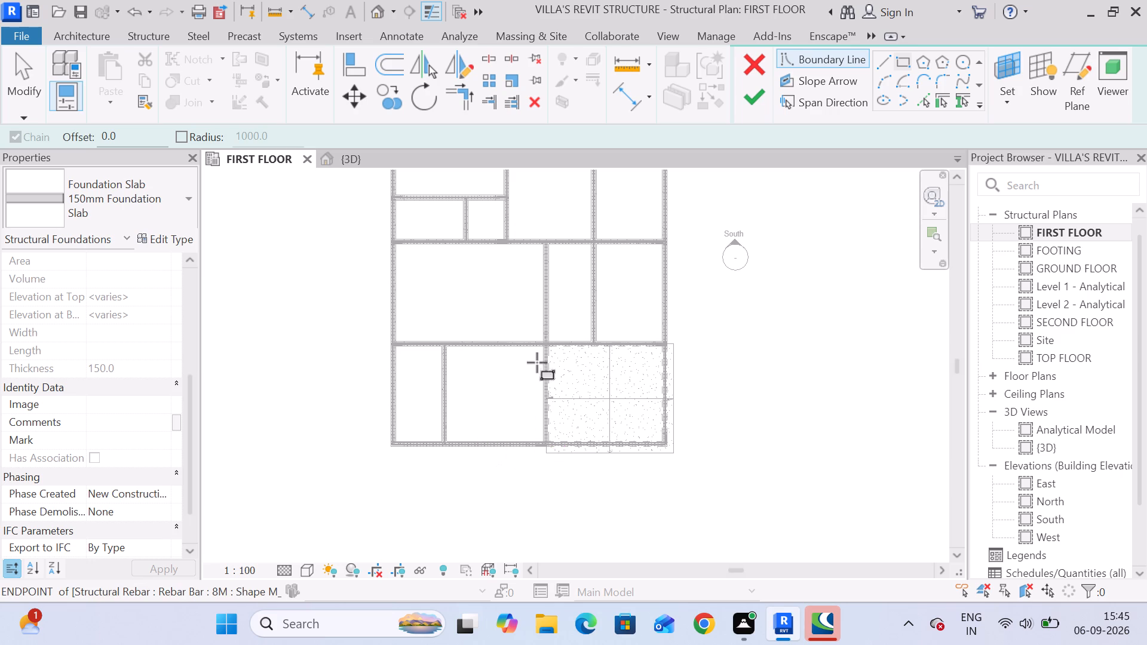
scroll(541, 354, up, 1)
scroll(543, 439, up, 2)
scroll(550, 327, up, 8)
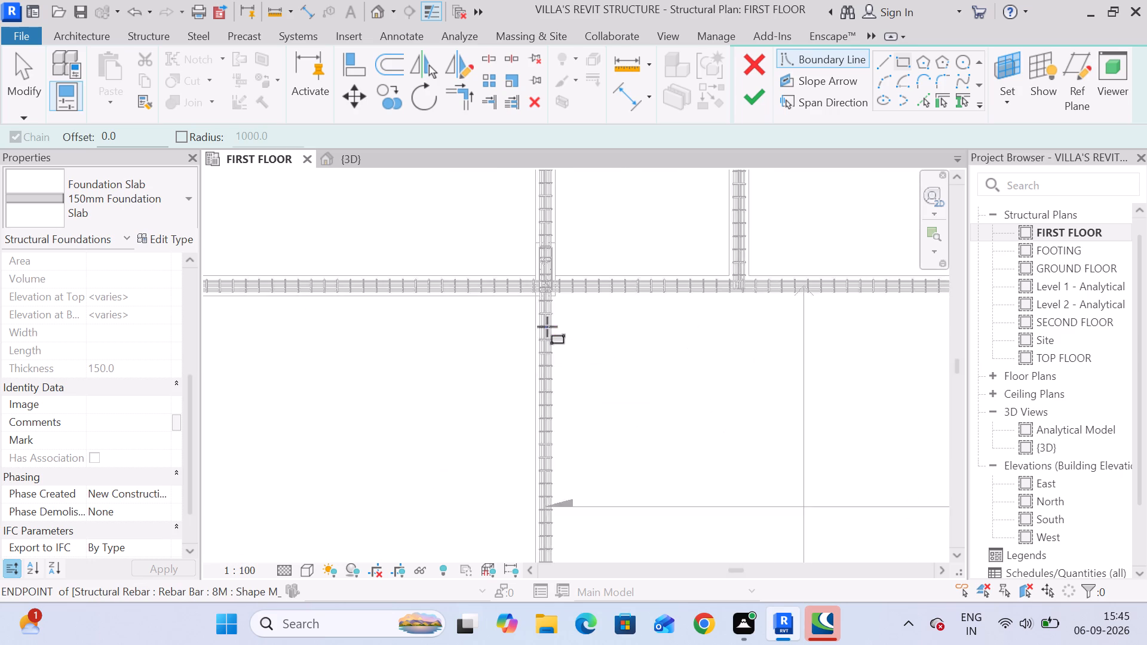
scroll(547, 327, up, 3)
scroll(535, 255, up, 13)
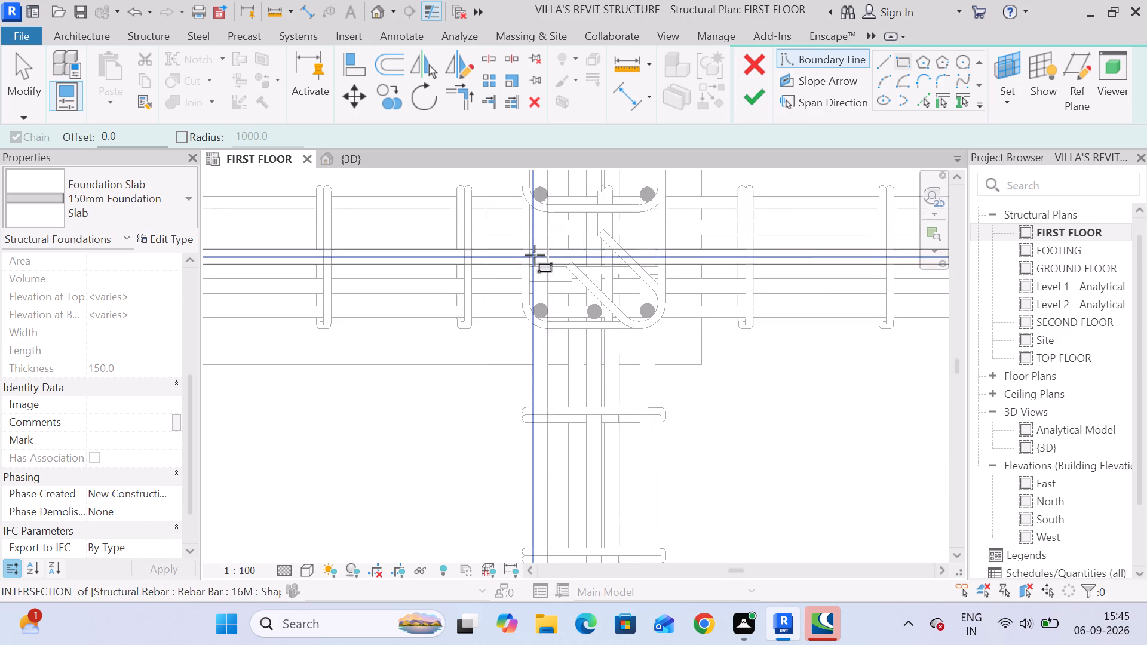
drag(121, 133, 54, 140)
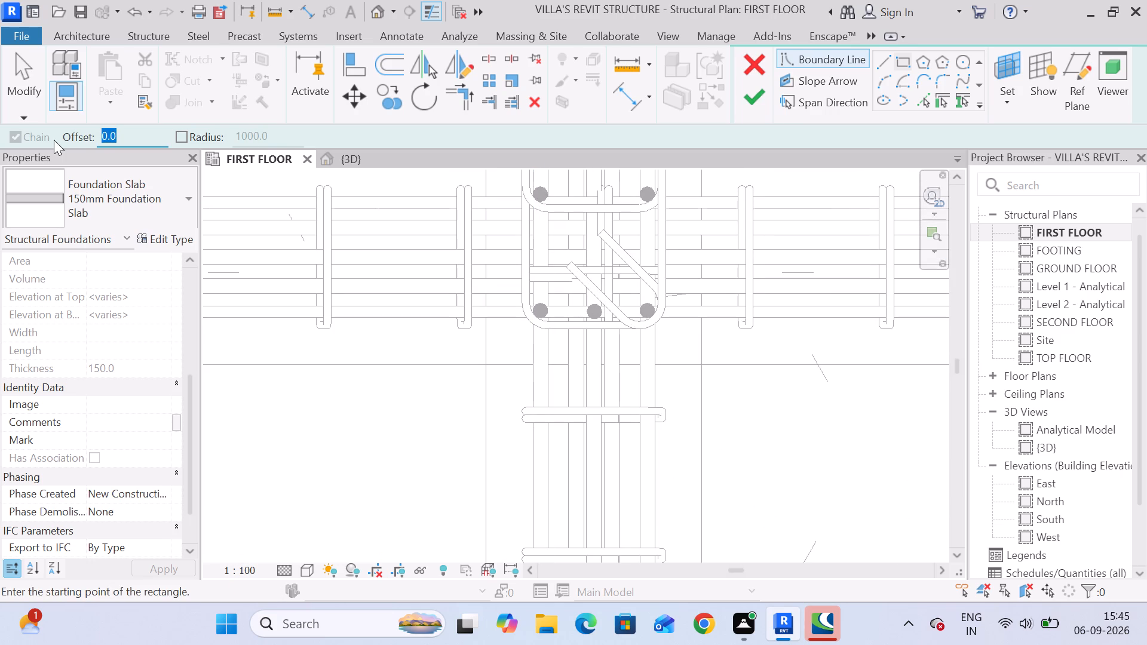
text(0.01)
key(shift+quotedbl)
key(Return)
click(593, 257)
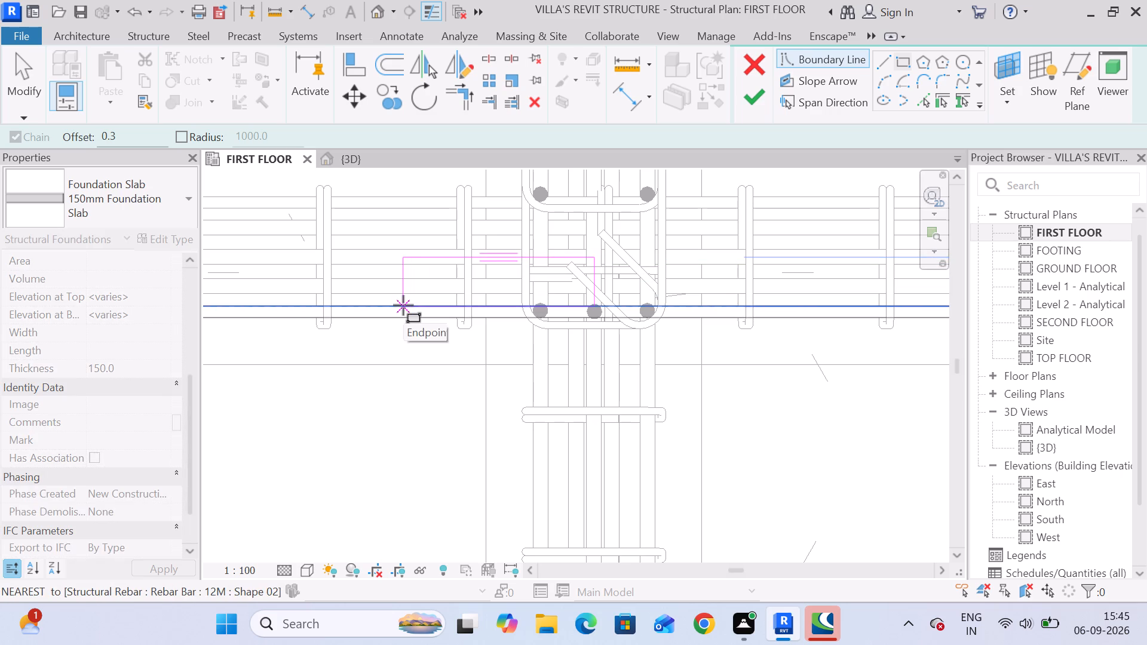
key(space)
scroll(400, 309, down, 3)
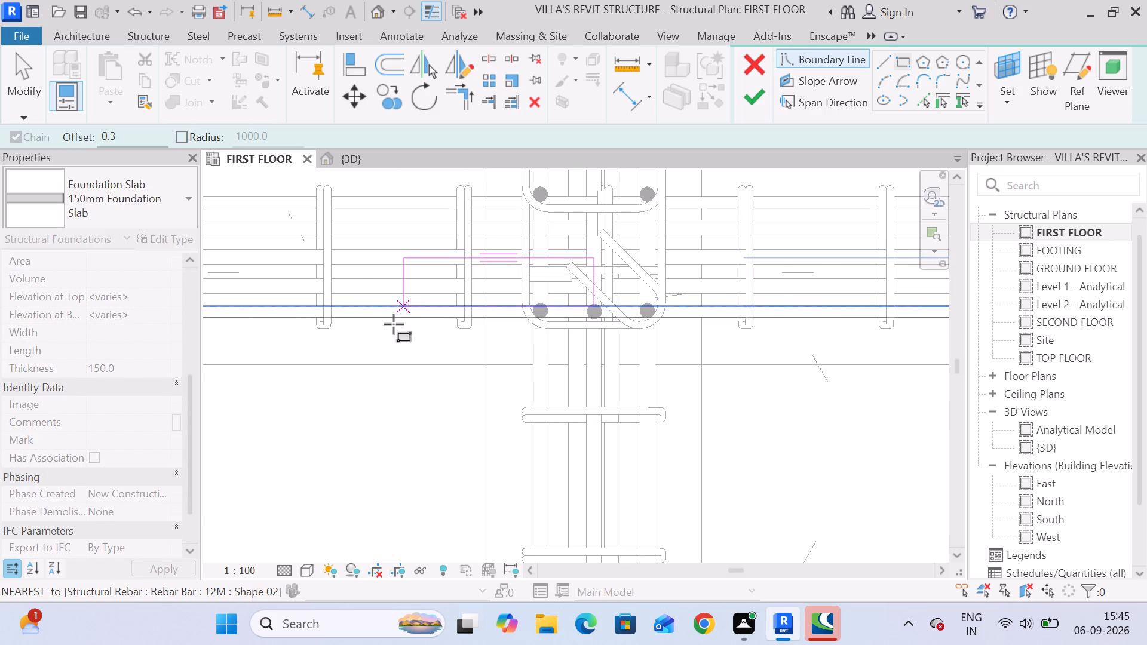
scroll(394, 324, down, 8)
middle_drag(321, 420, 446, 295)
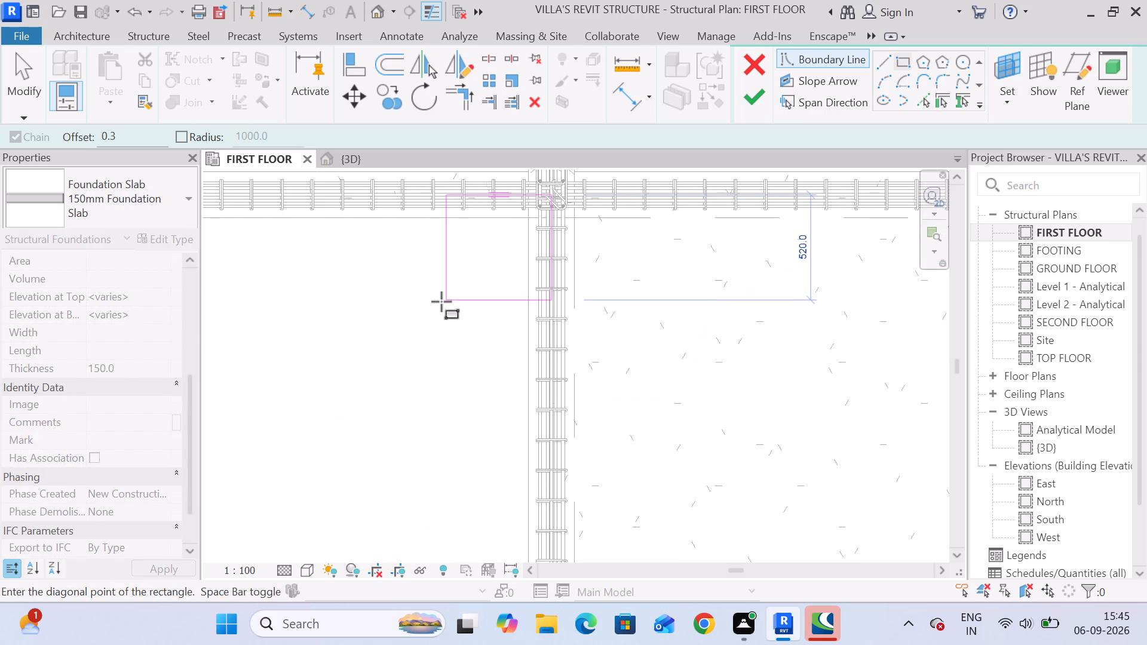
scroll(315, 404, down, 4)
middle_drag(300, 408, 486, 303)
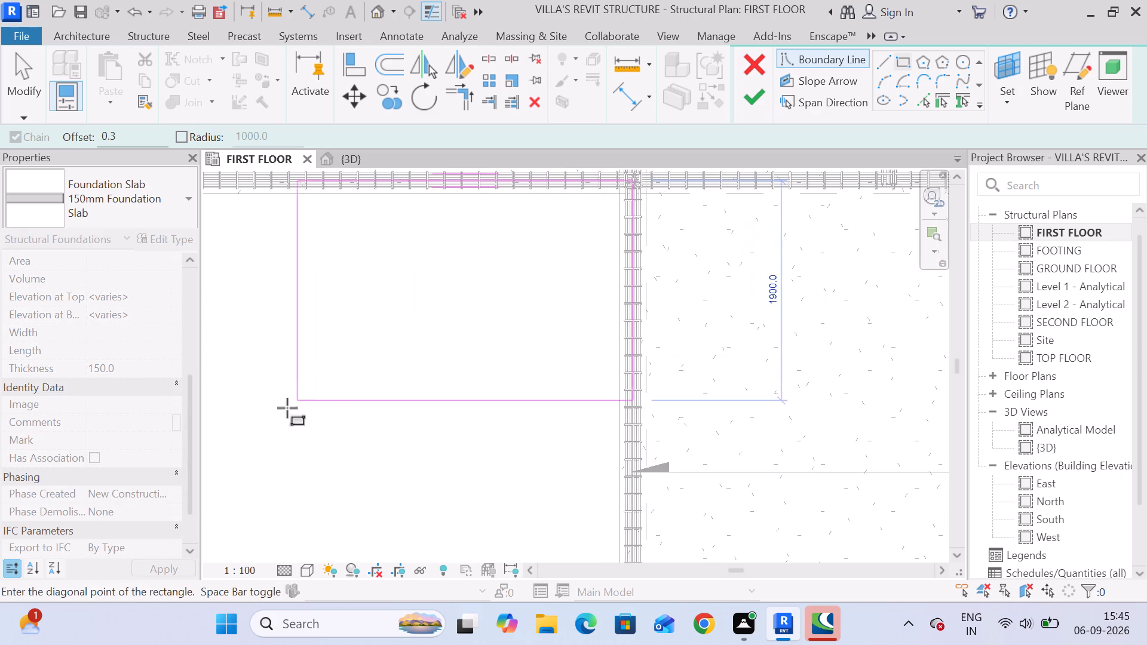
middle_drag(281, 413, 447, 311)
middle_drag(343, 468, 412, 298)
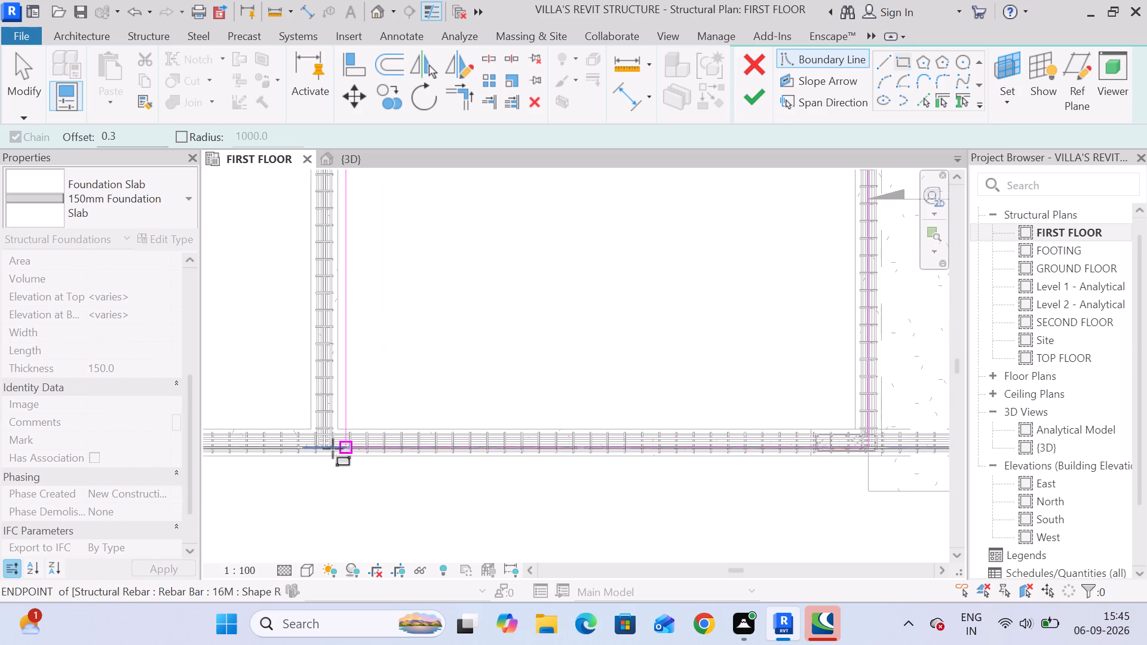
middle_drag(315, 480, 306, 434)
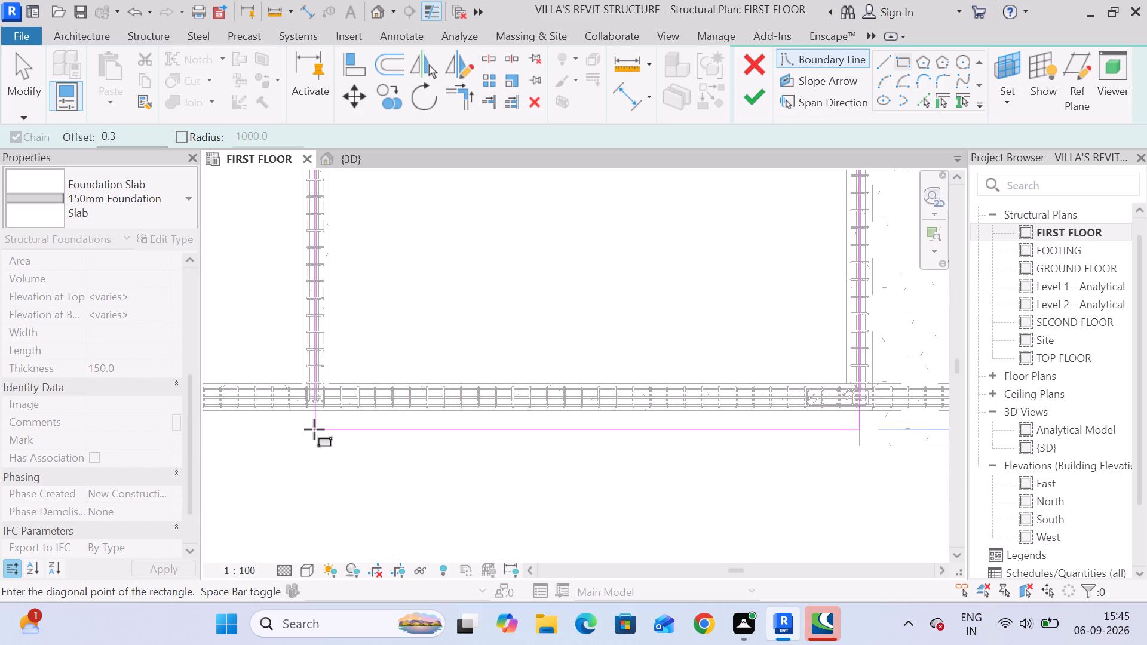
scroll(312, 419, up, 5)
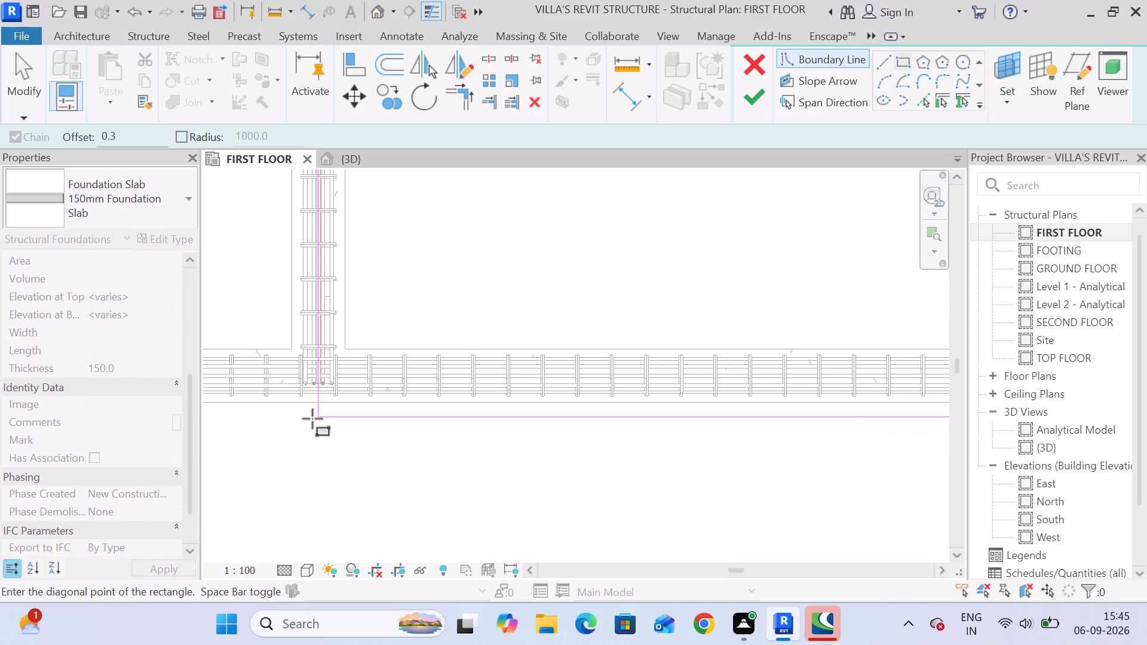
scroll(312, 418, up, 4)
click(320, 418)
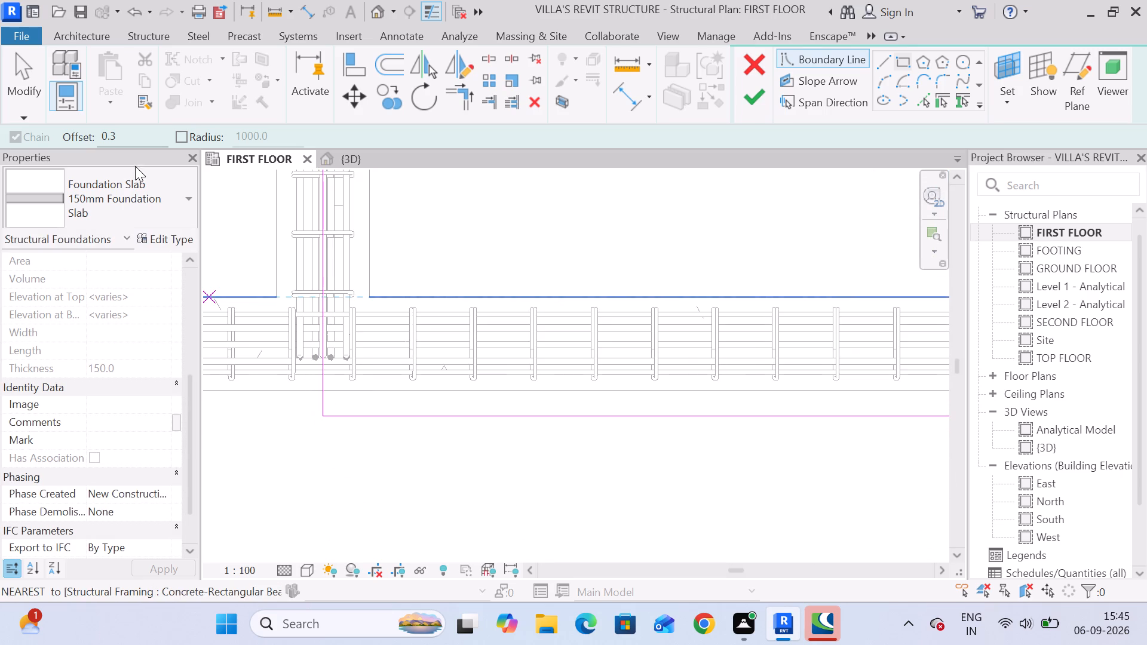
Align the new slab boundary's lower edge with the outer lower edge of the adjacent existing slab.
click(17, 101)
click(464, 421)
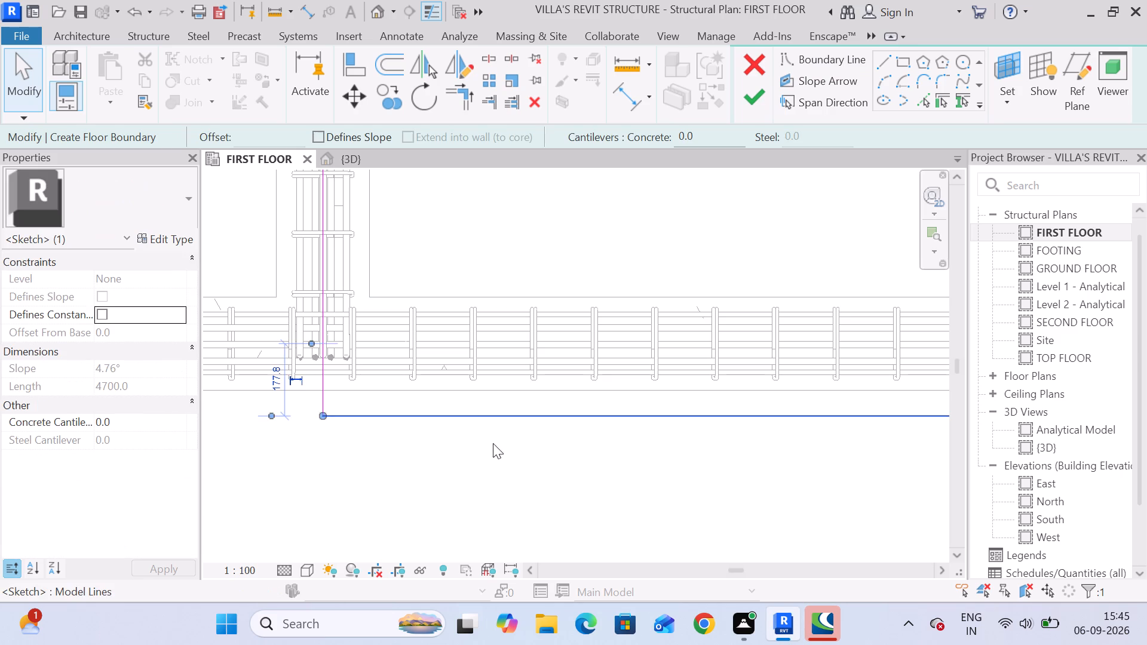
middle_drag(591, 463, 250, 438)
scroll(259, 438, down, 10)
click(452, 506)
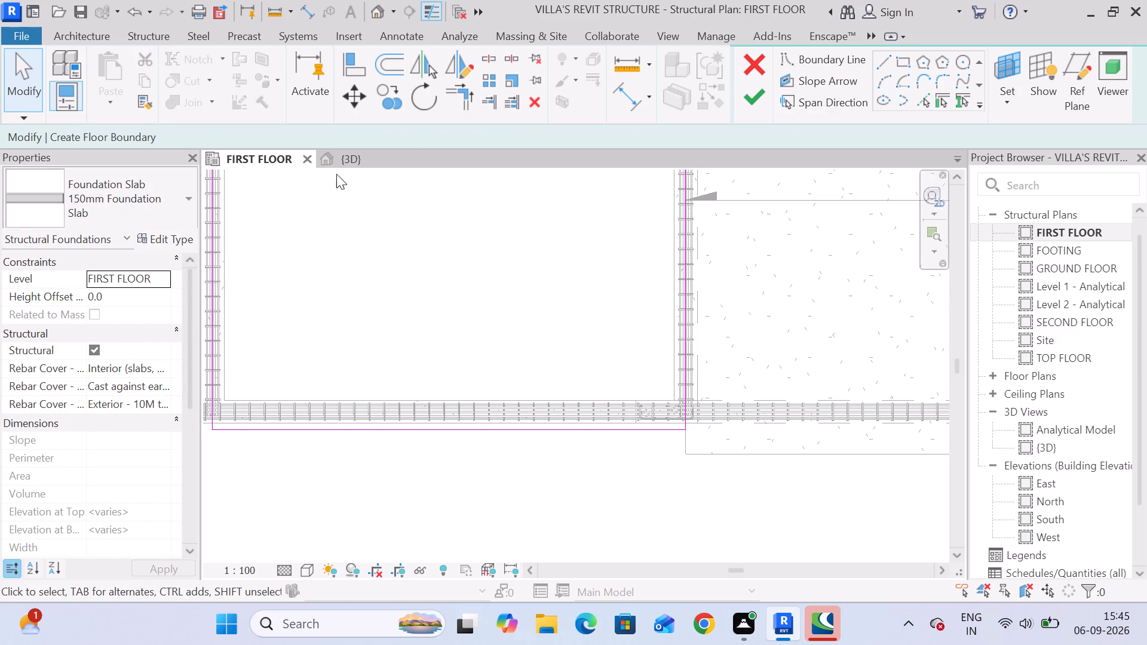
click(348, 60)
click(723, 457)
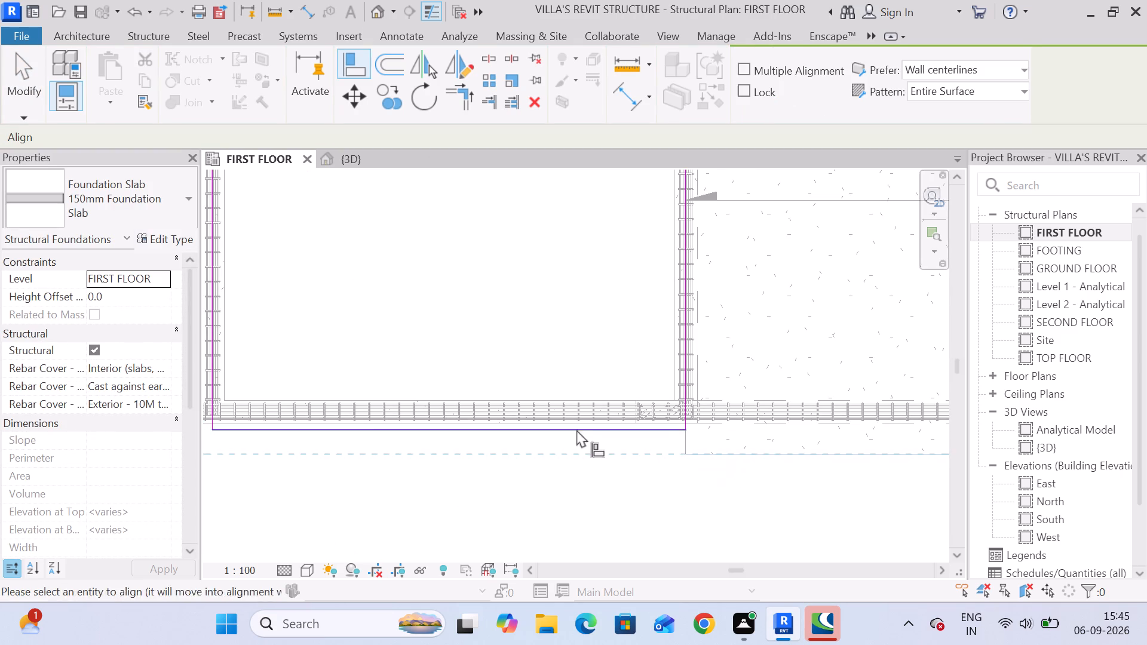
click(576, 429)
scroll(571, 442, down, 5)
middle_drag(476, 465, 550, 423)
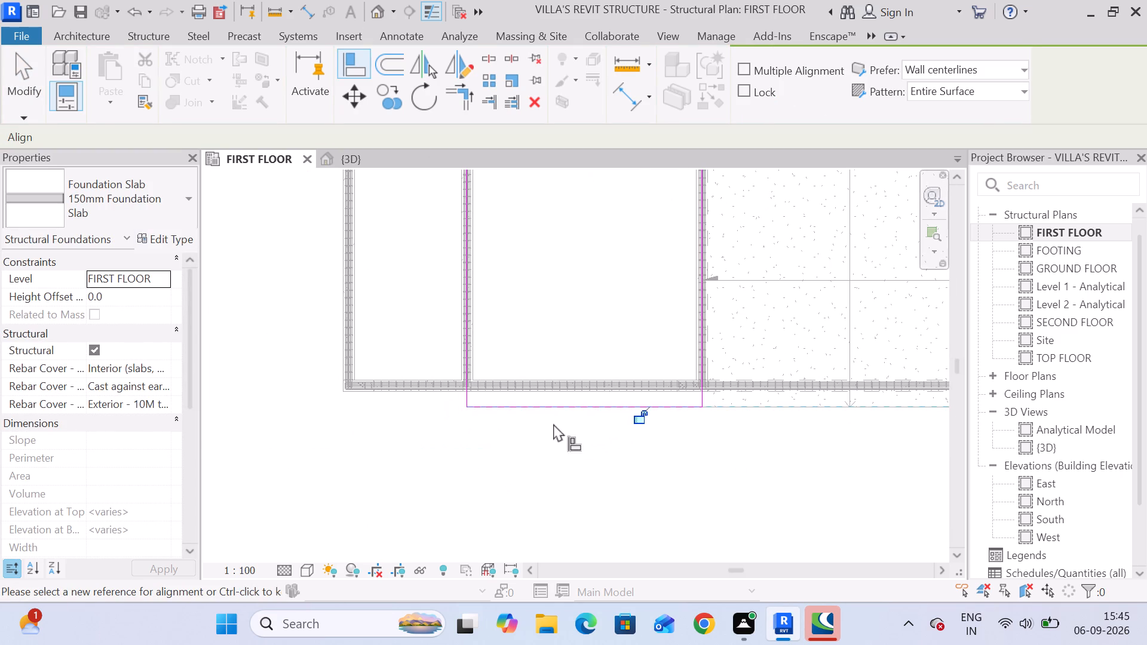
click(24, 96)
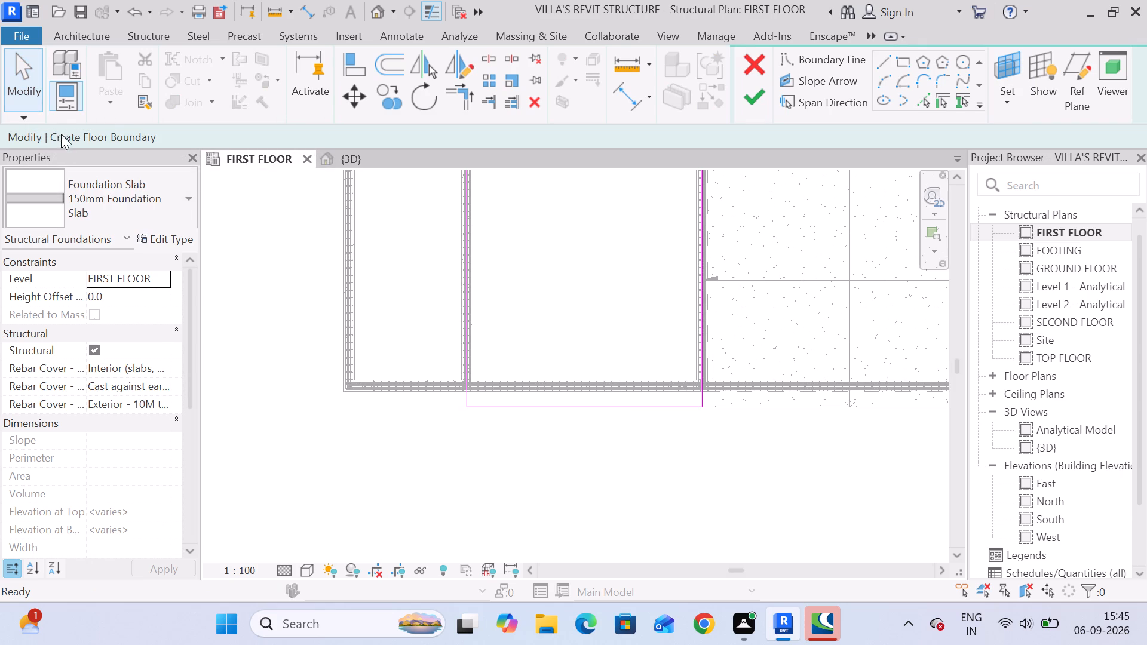
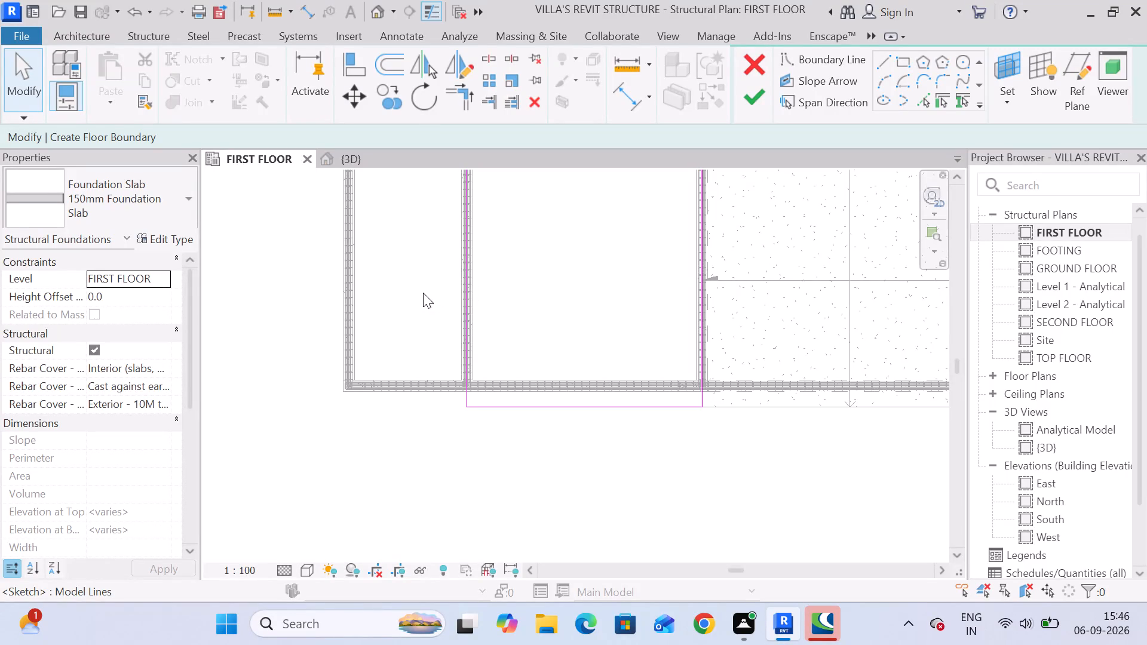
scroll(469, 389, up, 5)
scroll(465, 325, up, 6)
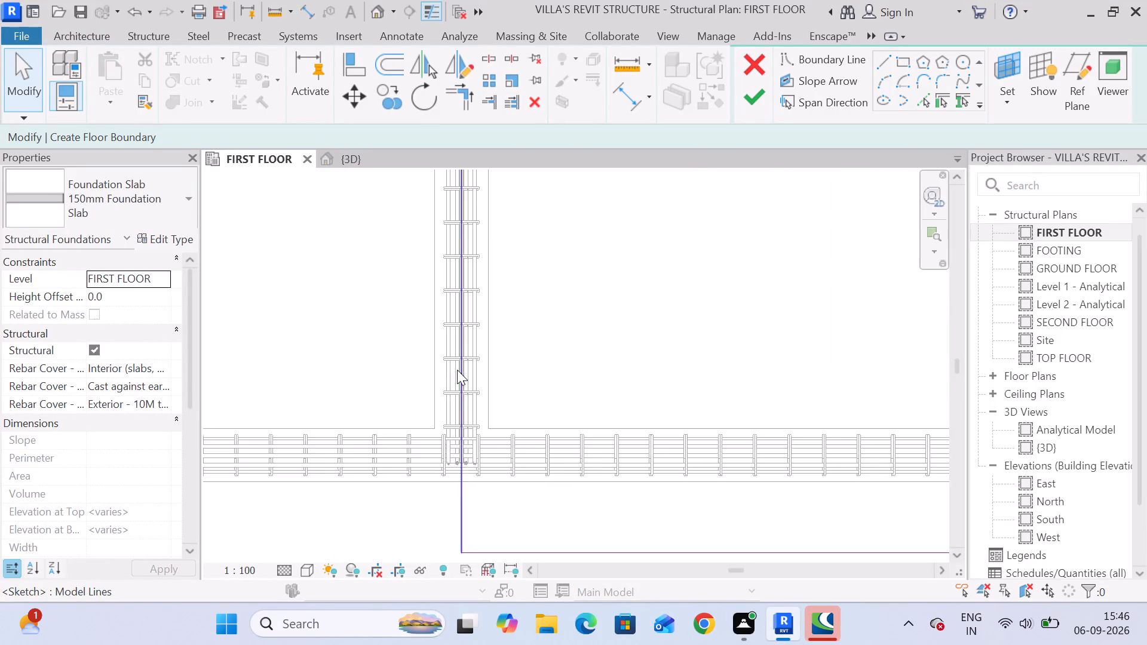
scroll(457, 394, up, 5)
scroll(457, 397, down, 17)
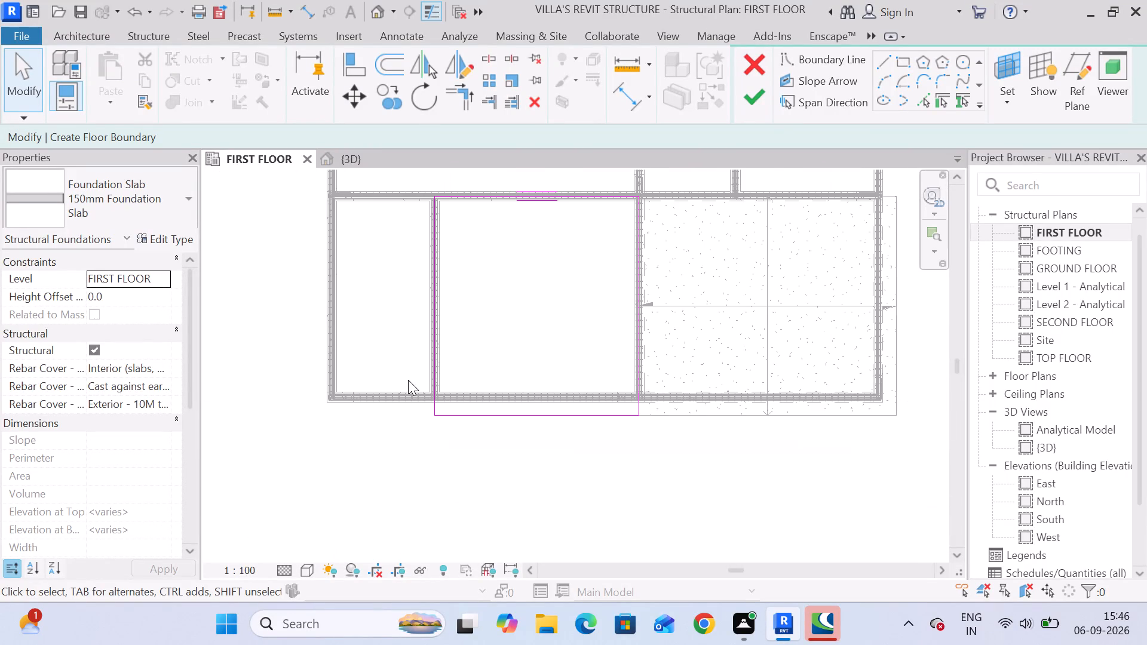
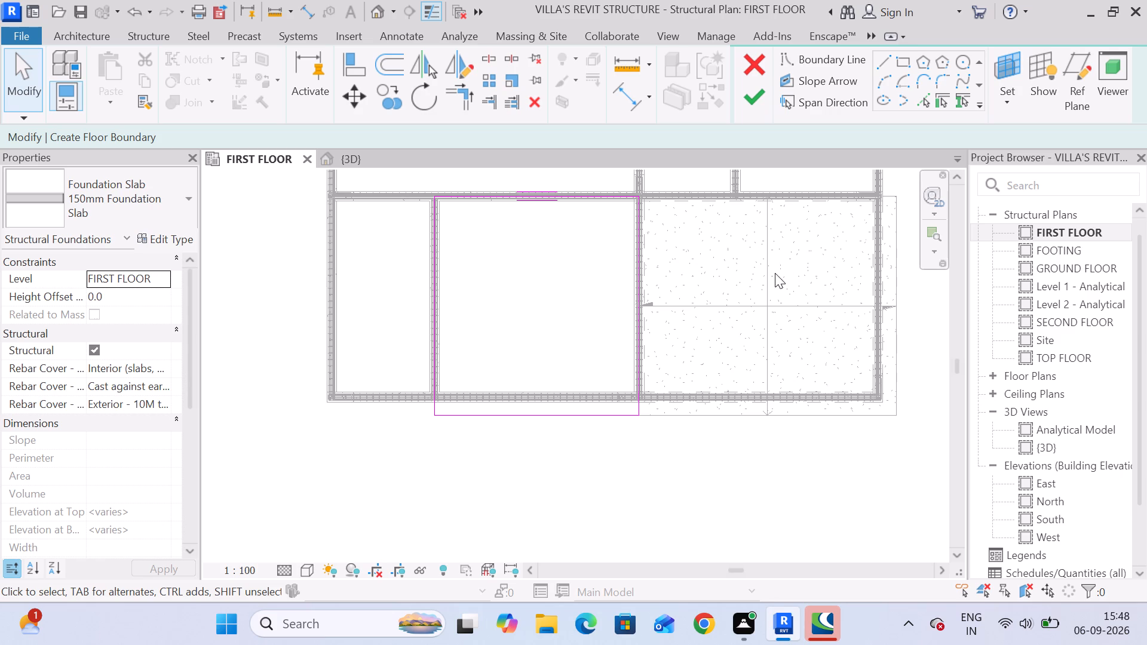
Finish the sketched boundary to create the 150mm foundation slab in the bay adjoining the existing slab.
scroll(681, 259, down, 3)
click(755, 105)
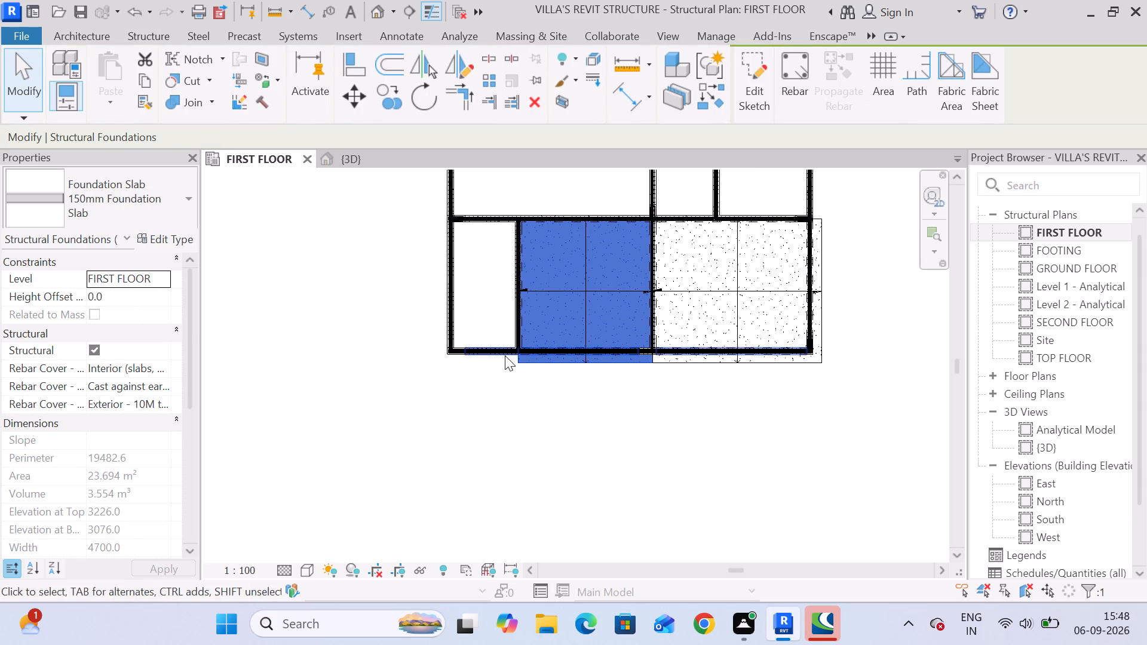
middle_drag(508, 355, 612, 374)
scroll(591, 344, up, 2)
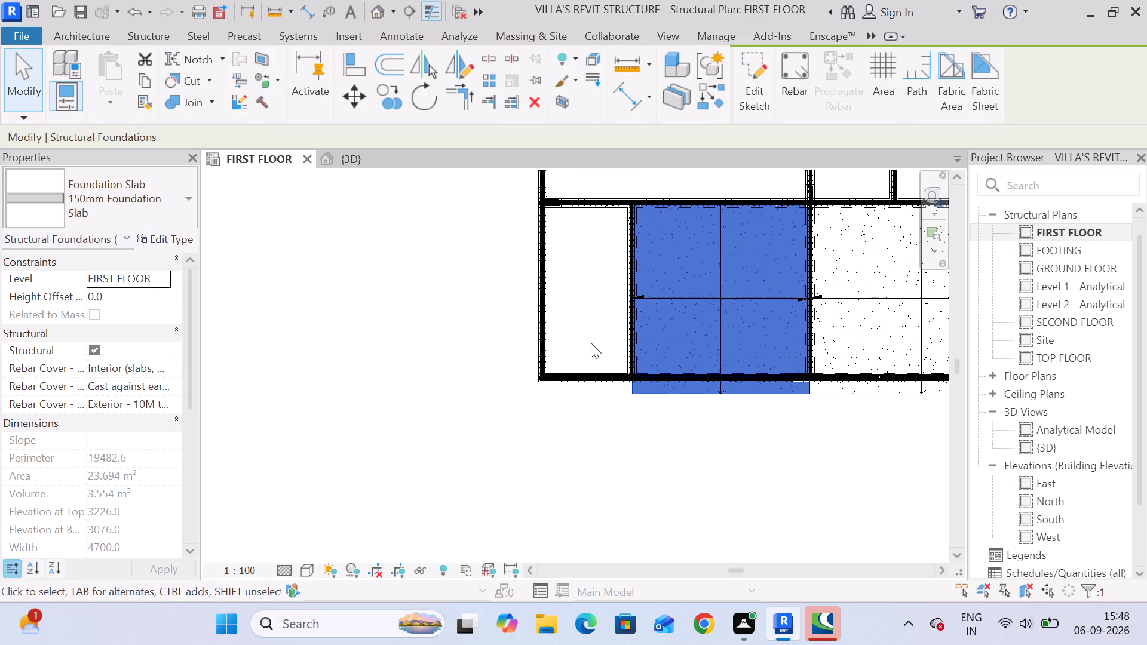
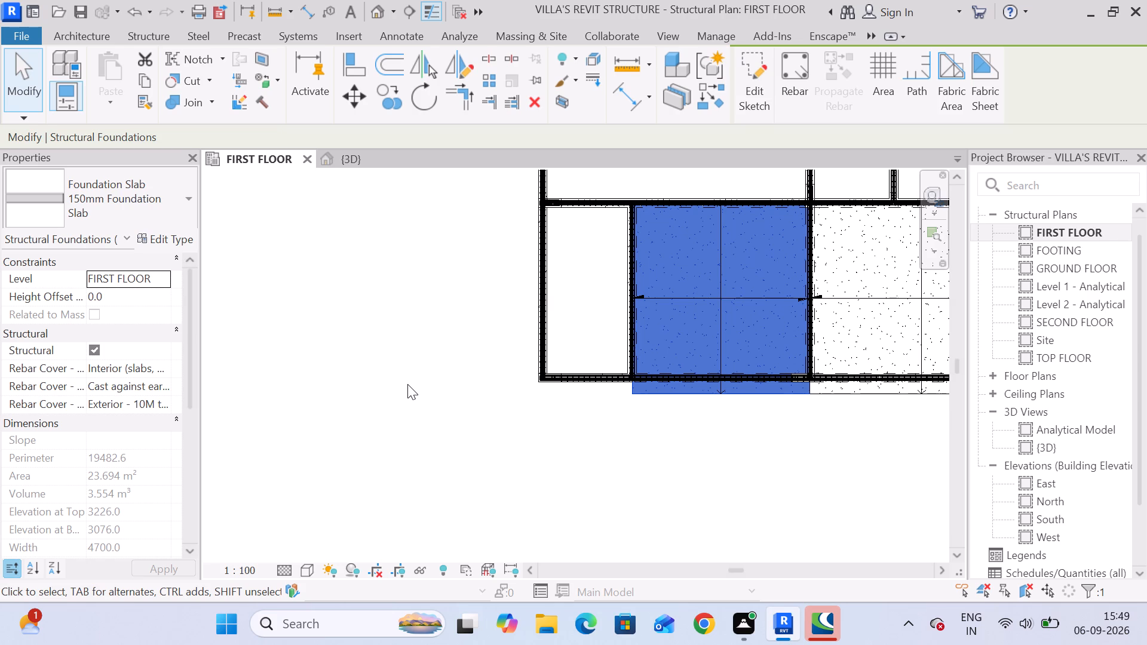
Start another 150mm Foundation Slab and sketch its rectangular boundary, offset 0.01", around the narrow corner bay, about 3100 by 4900 mm.
scroll(394, 368, down, 6)
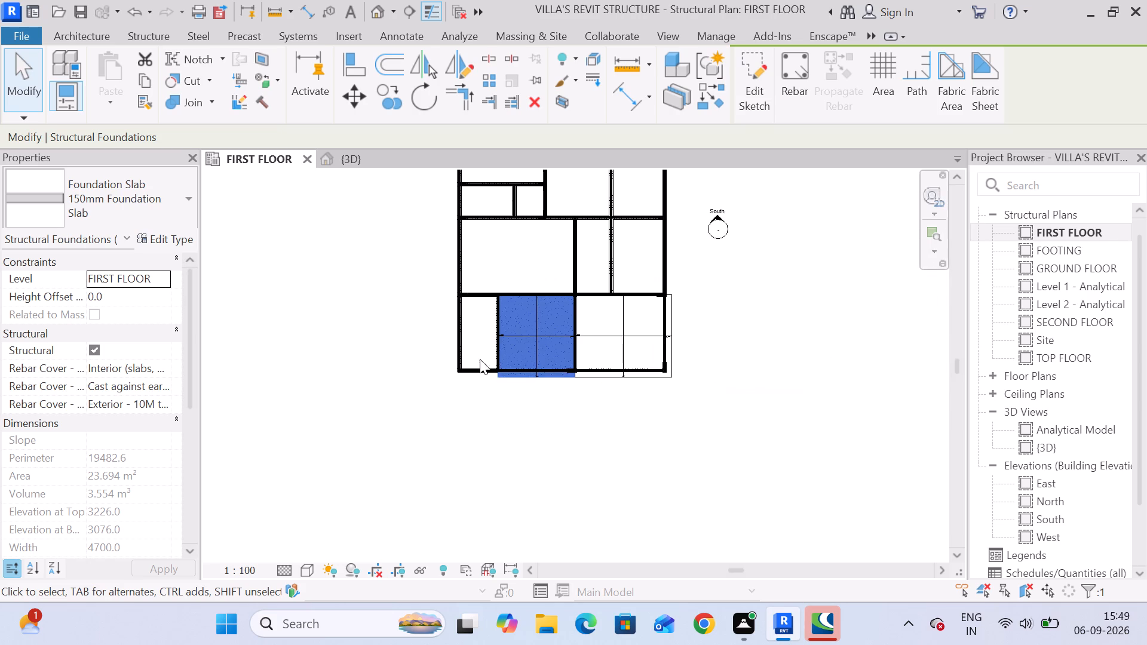
middle_drag(495, 386, 407, 395)
scroll(398, 384, up, 4)
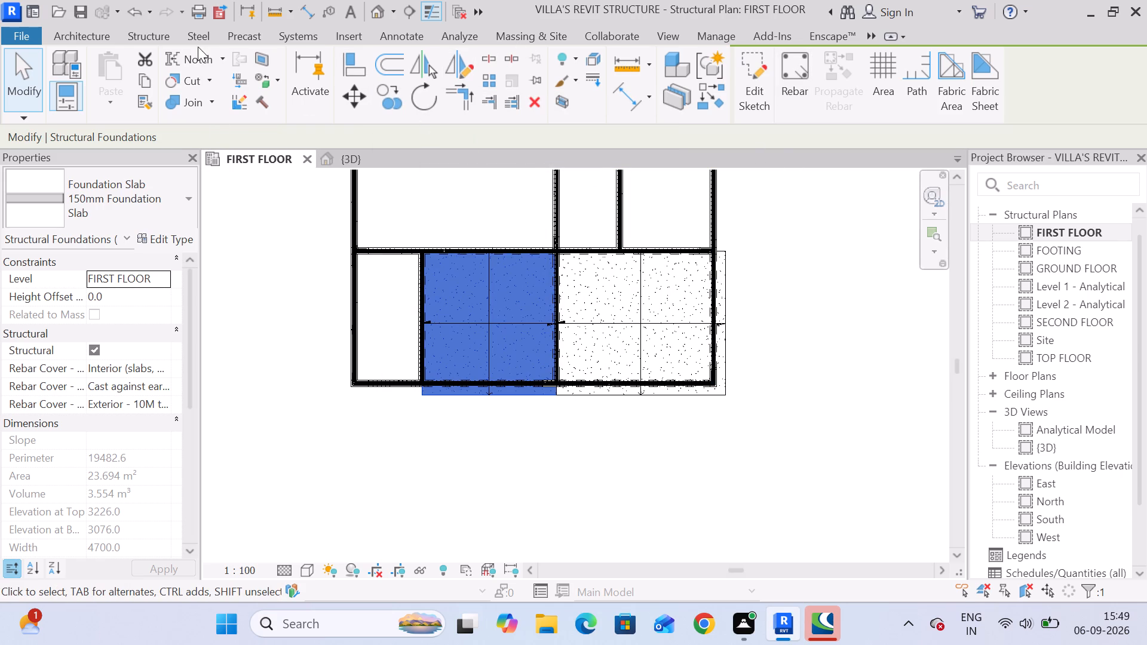
click(150, 37)
click(461, 66)
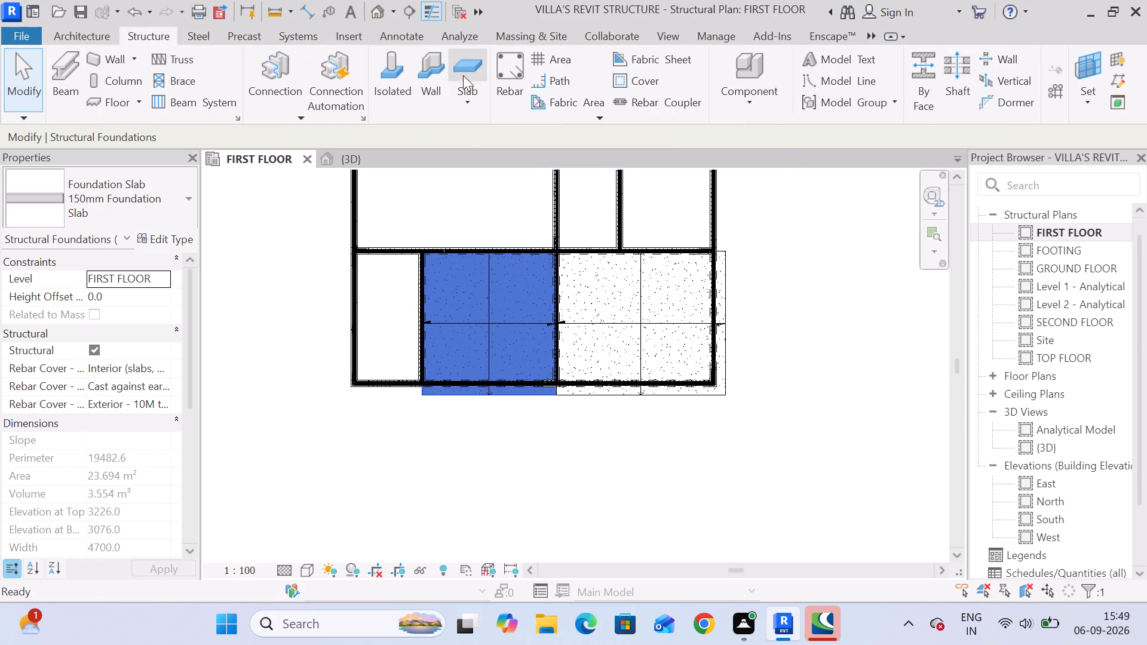
click(898, 62)
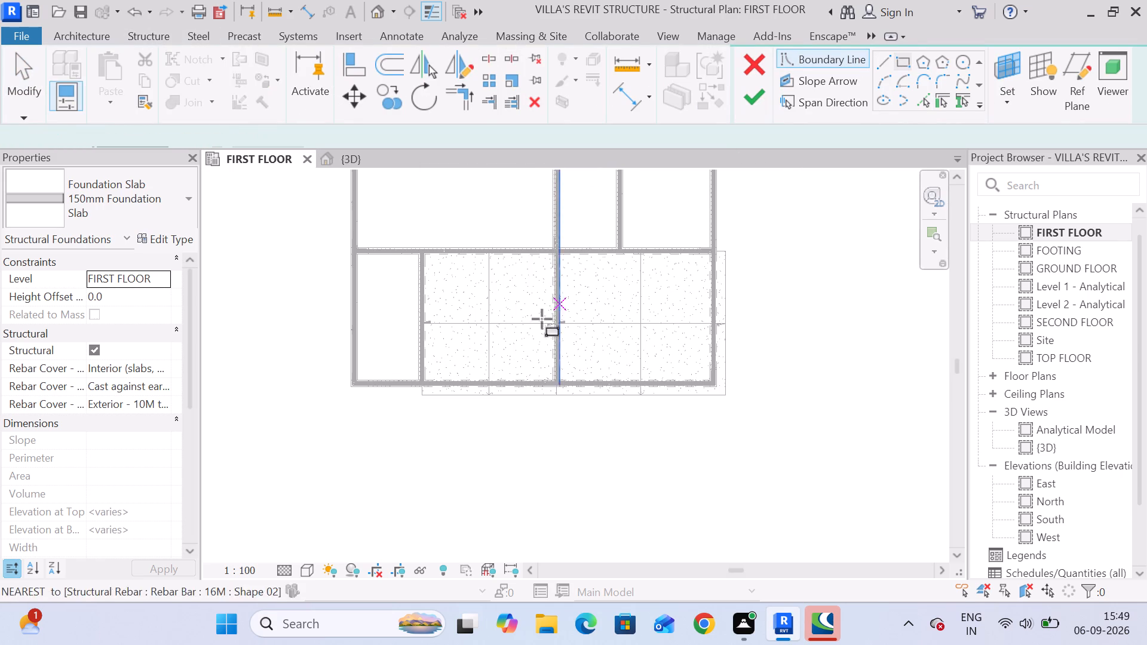
scroll(428, 406, up, 2)
middle_drag(437, 404, 472, 404)
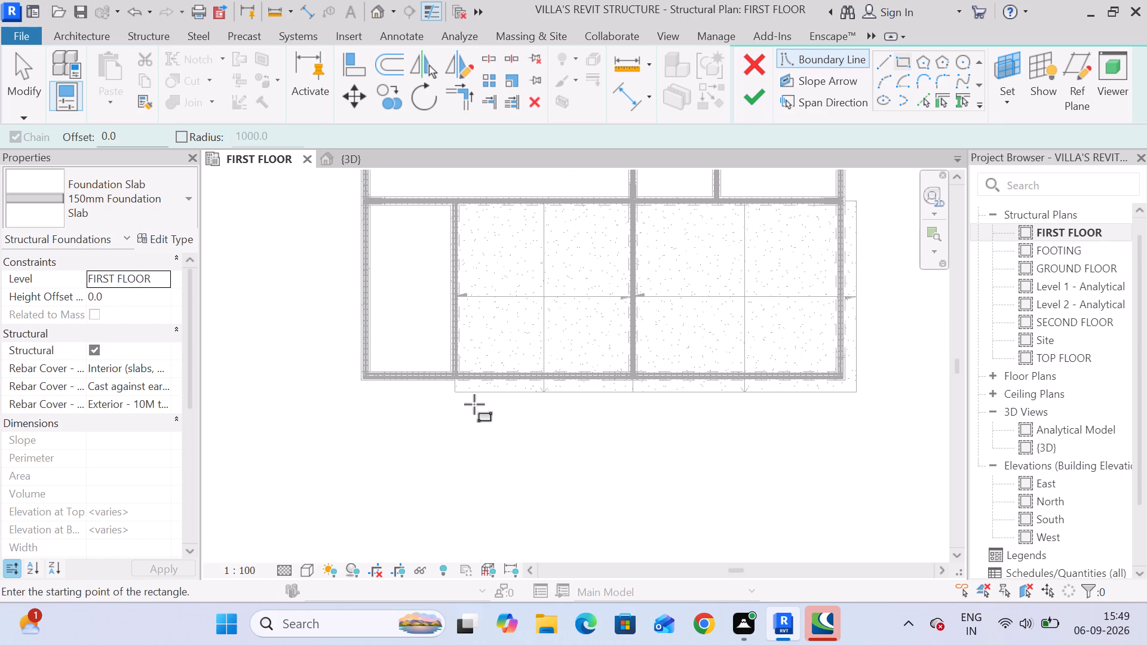
drag(129, 131, 84, 140)
text(0.0)
key(1)
key(shift+quotedbl)
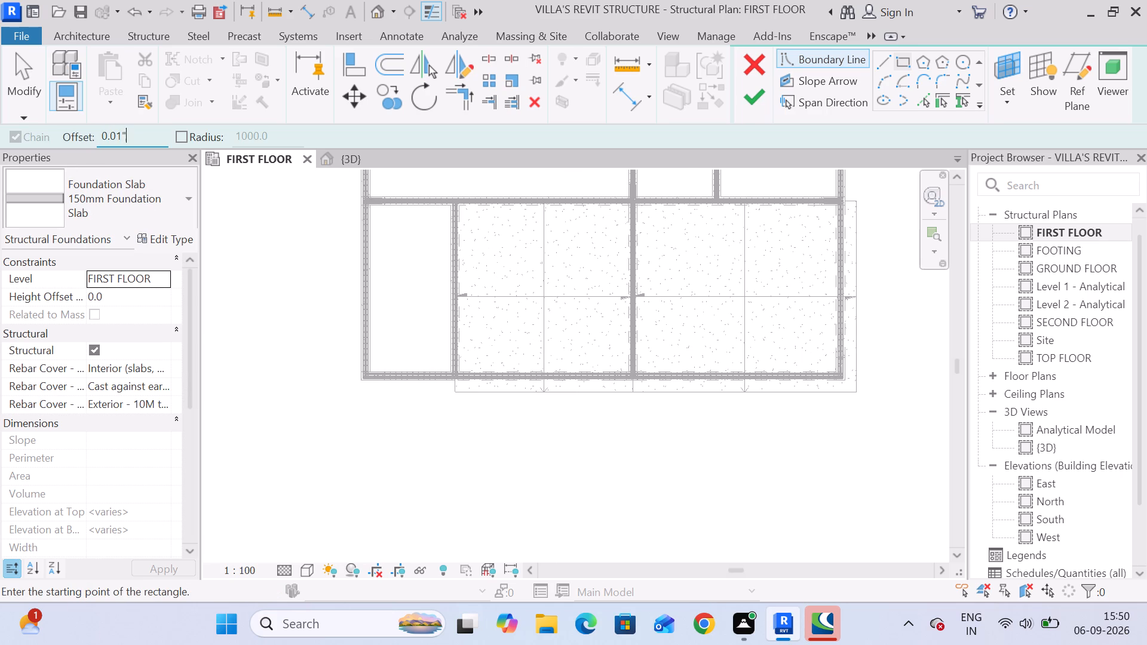
key(Return)
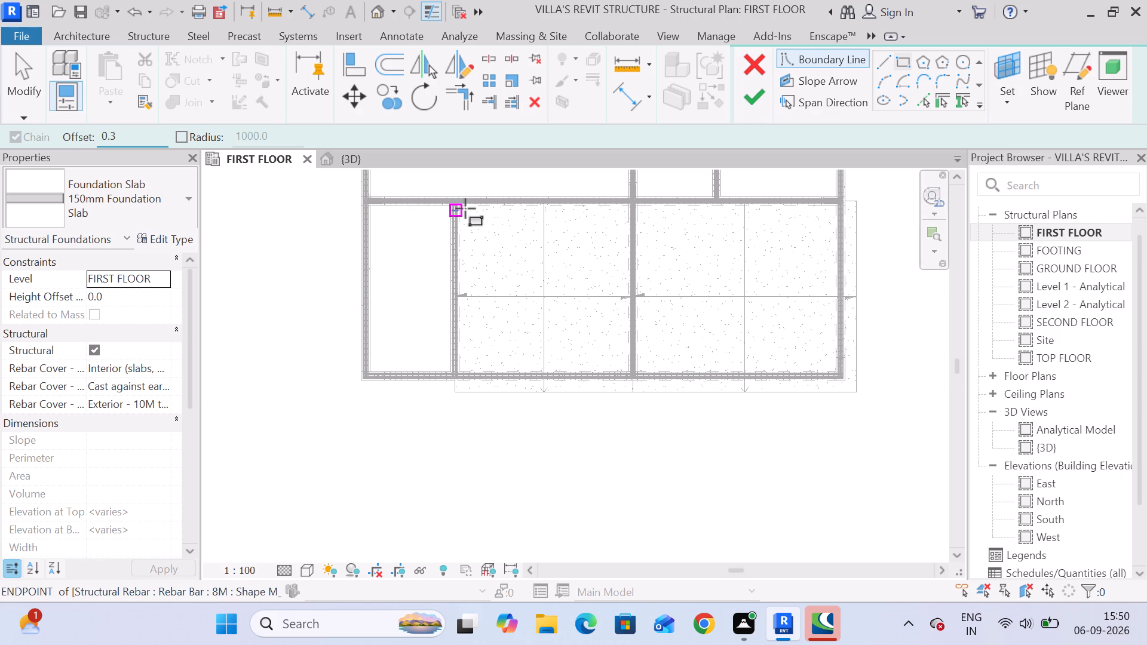
scroll(468, 208, up, 19)
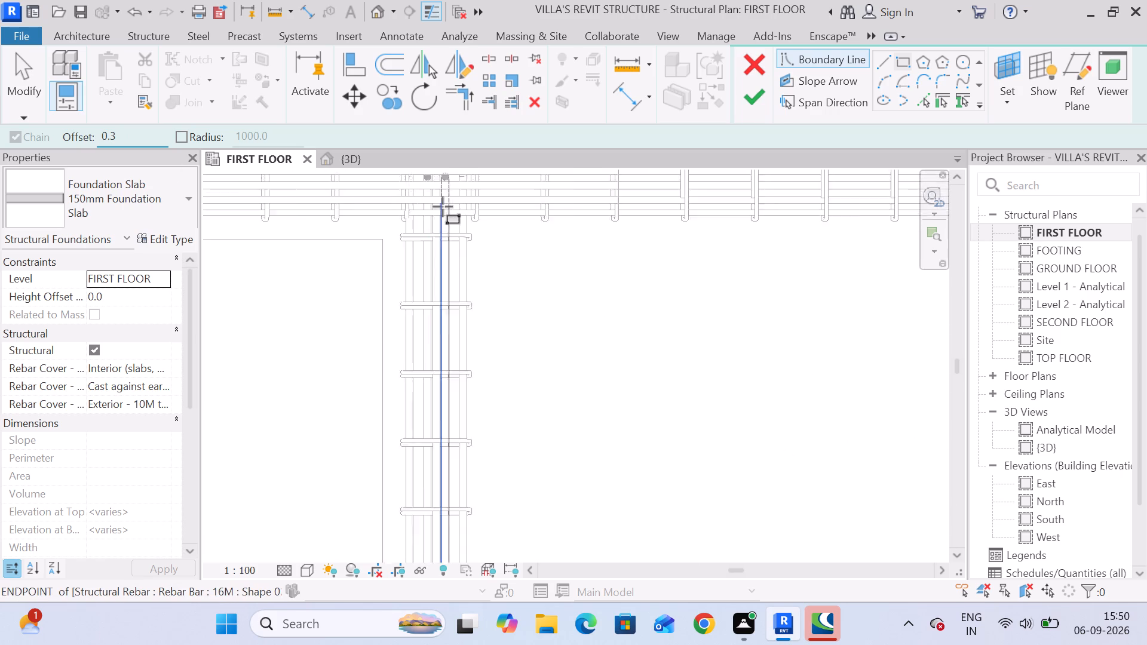
scroll(443, 207, up, 1)
middle_drag(446, 213, 467, 294)
scroll(456, 265, up, 4)
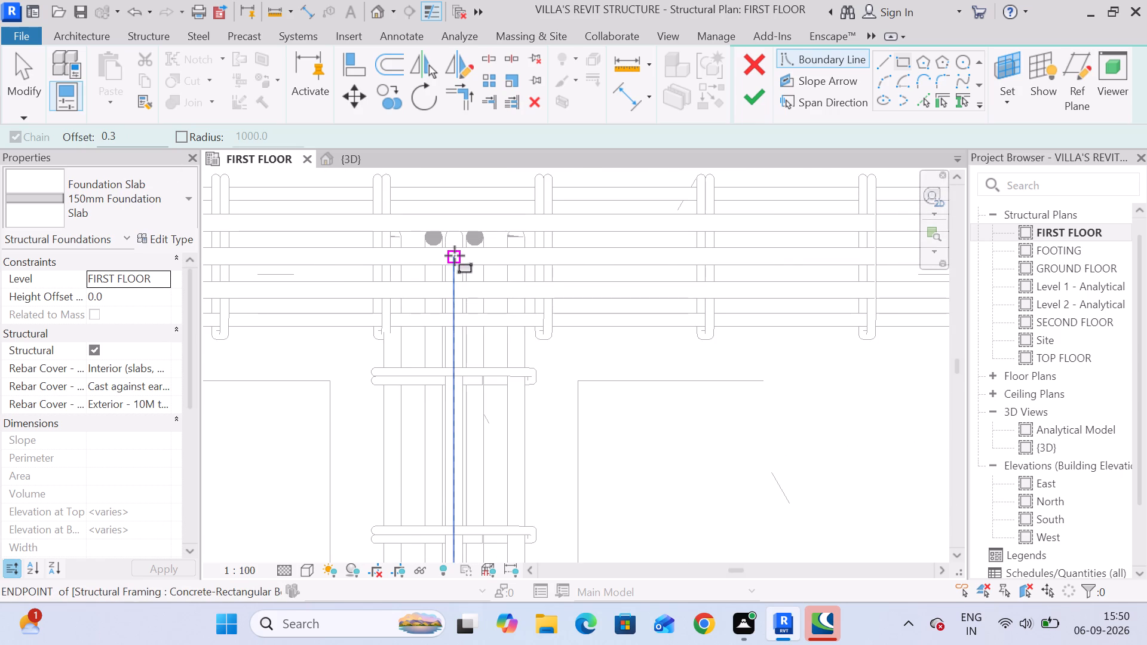
click(455, 256)
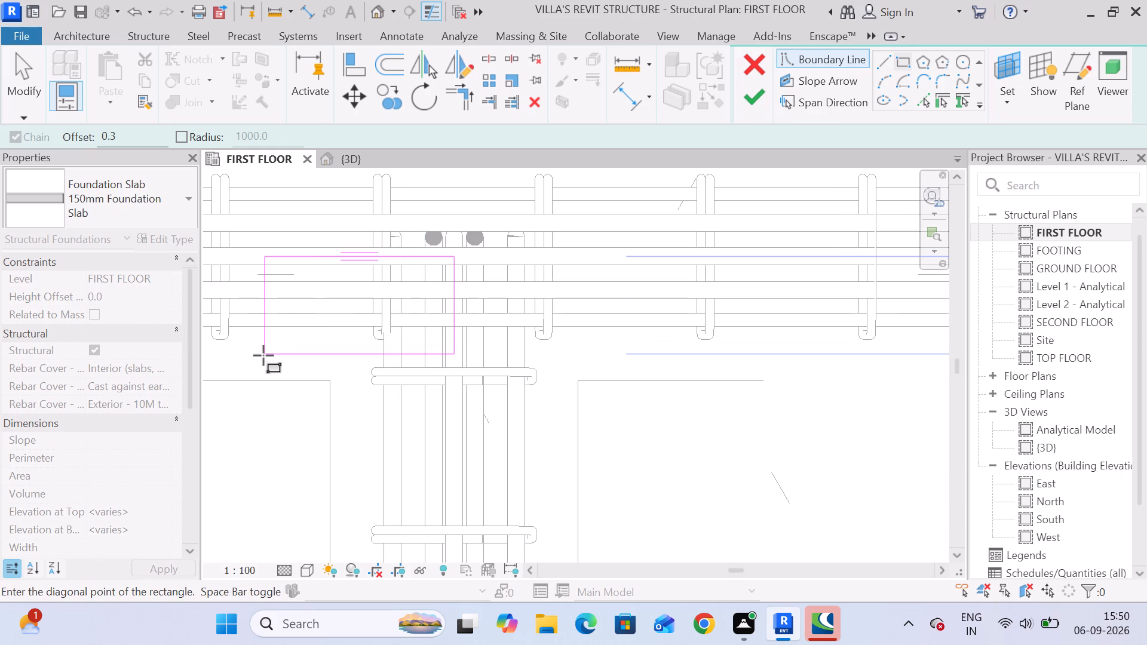
key(space)
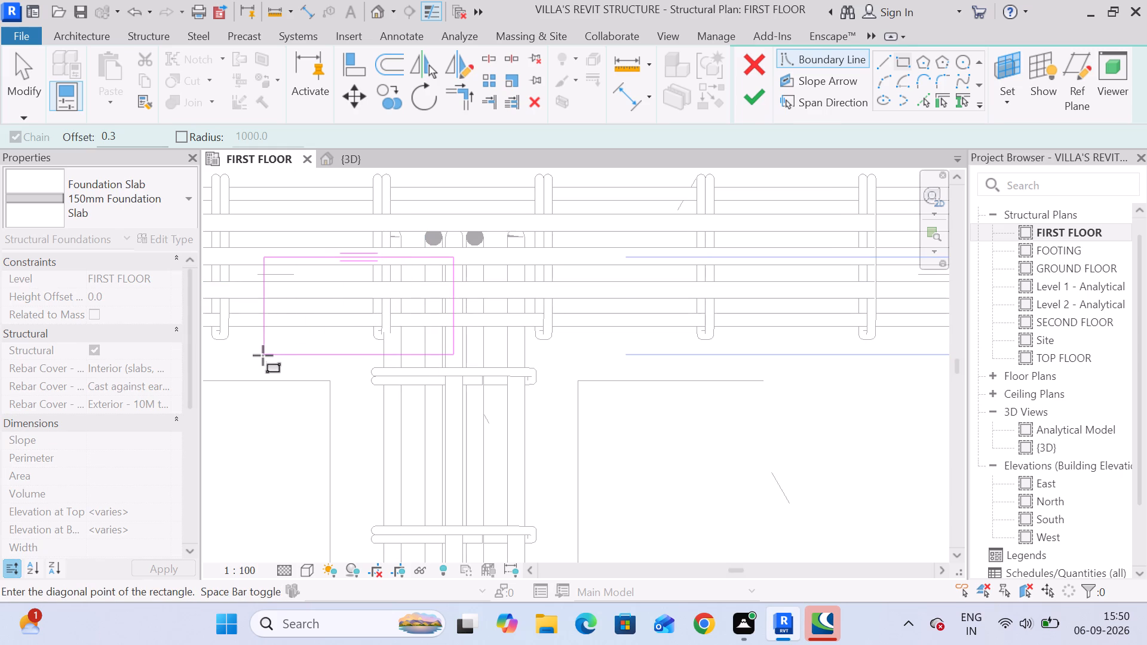
scroll(268, 355, down, 11)
middle_drag(250, 392, 397, 285)
scroll(274, 406, down, 4)
middle_drag(274, 410, 422, 299)
scroll(419, 305, down, 5)
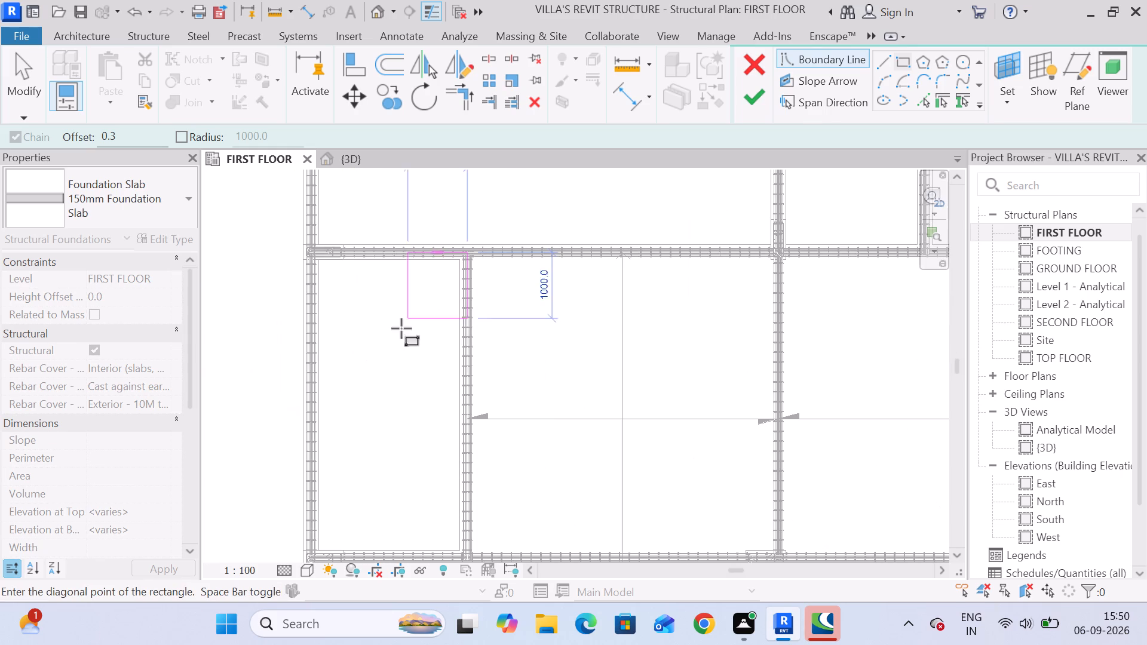
middle_drag(314, 548, 305, 385)
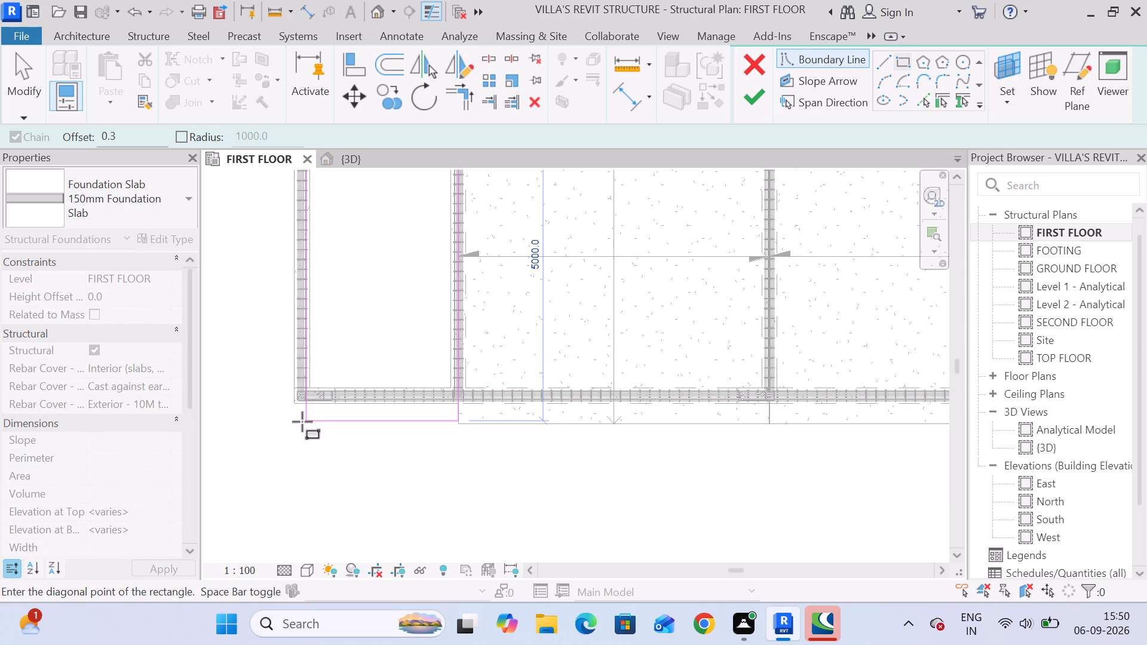
click(254, 413)
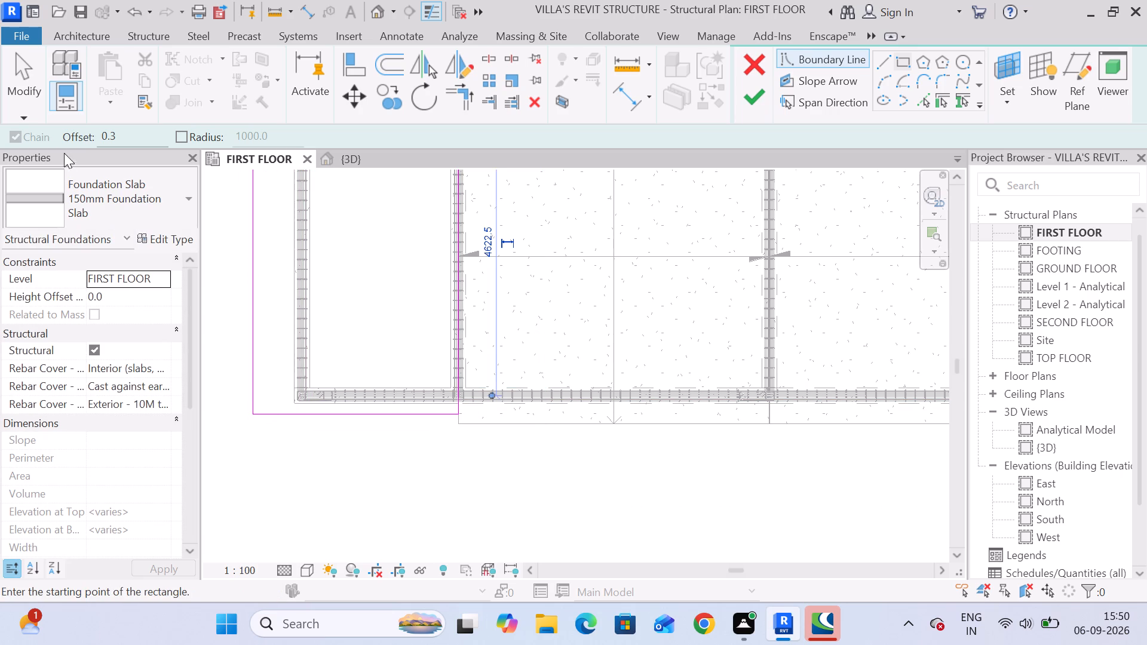
click(10, 83)
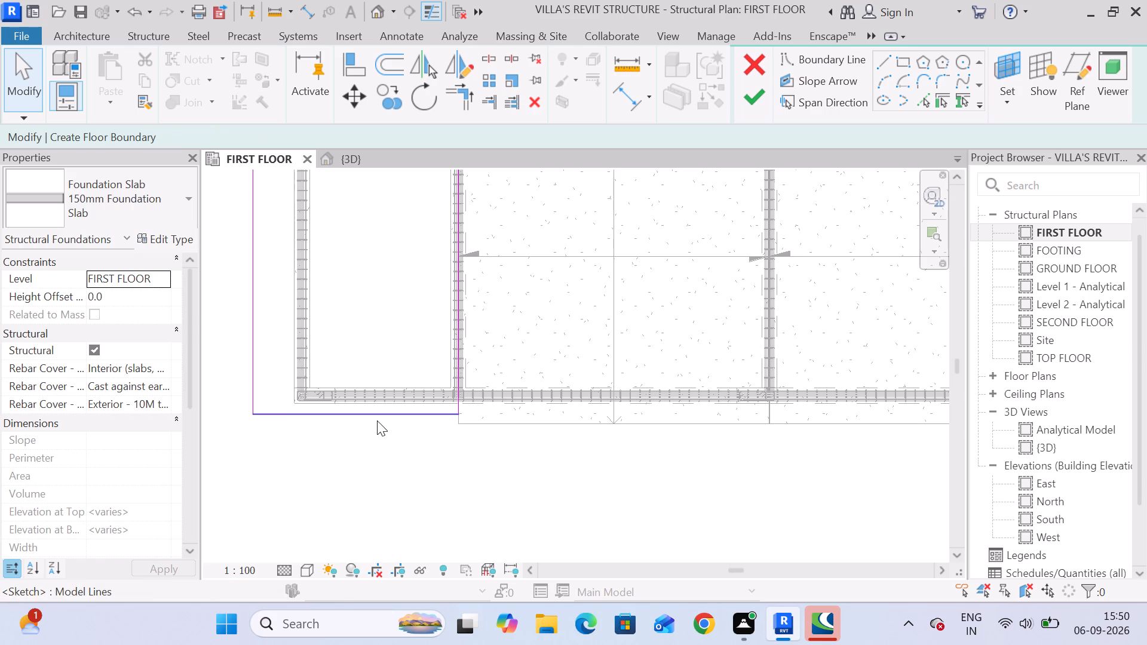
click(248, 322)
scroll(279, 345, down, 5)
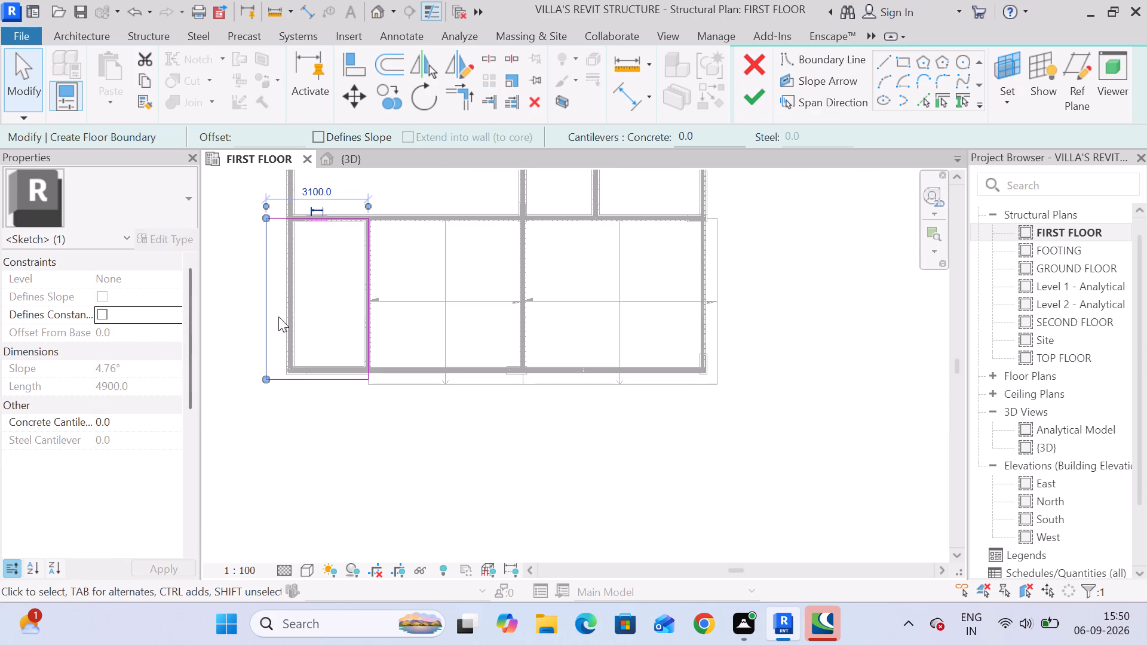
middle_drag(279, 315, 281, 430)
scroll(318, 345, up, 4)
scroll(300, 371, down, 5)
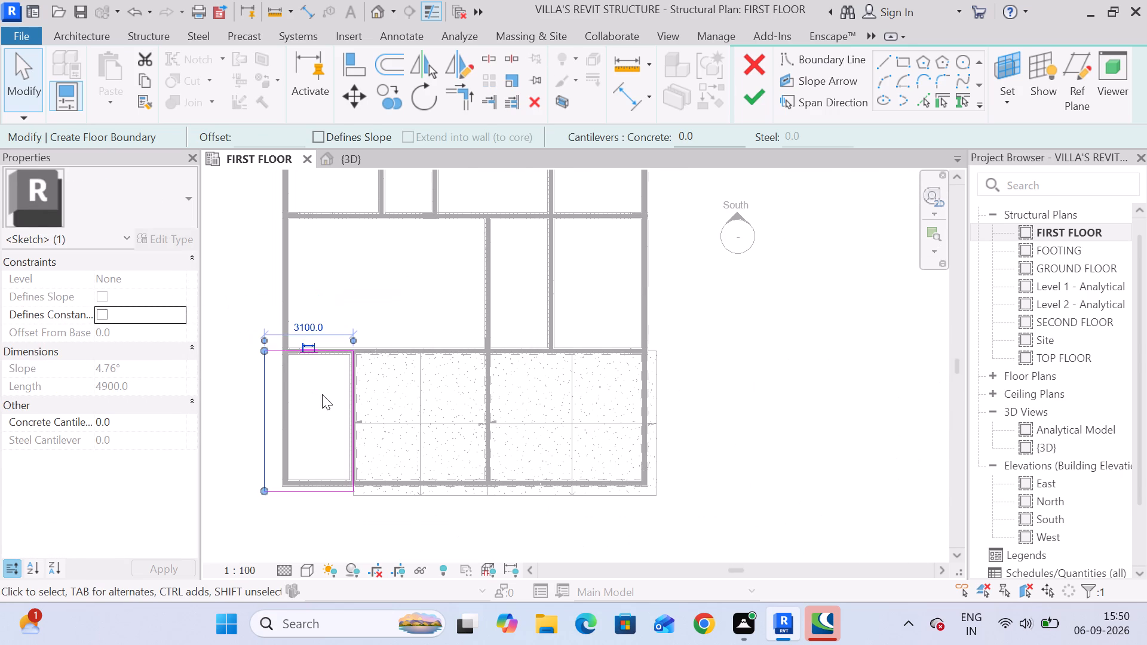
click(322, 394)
Align the boundary's lower edge with the outer edge of the adjacent existing slab.
middle_drag(345, 464, 344, 352)
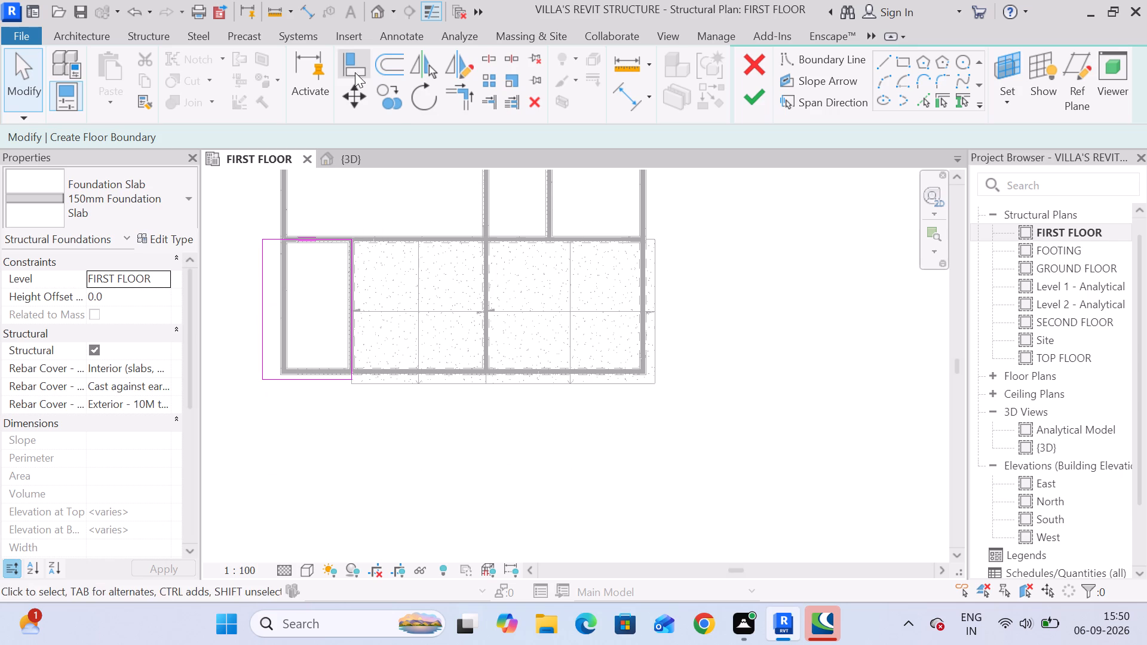
click(352, 70)
click(375, 385)
click(328, 377)
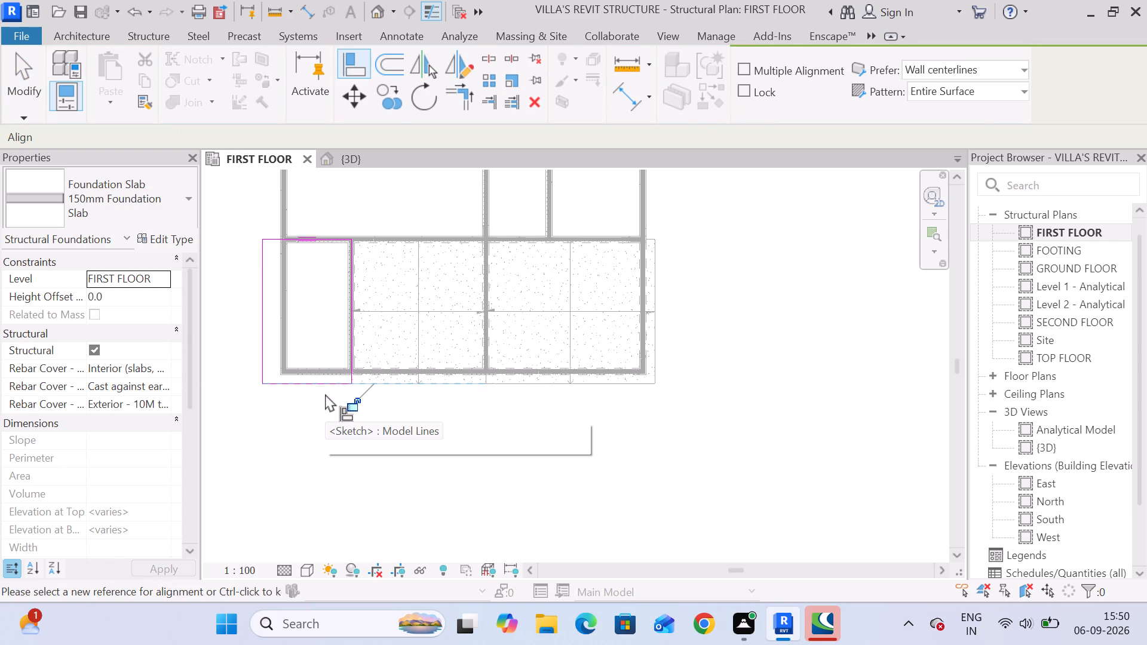
click(19, 72)
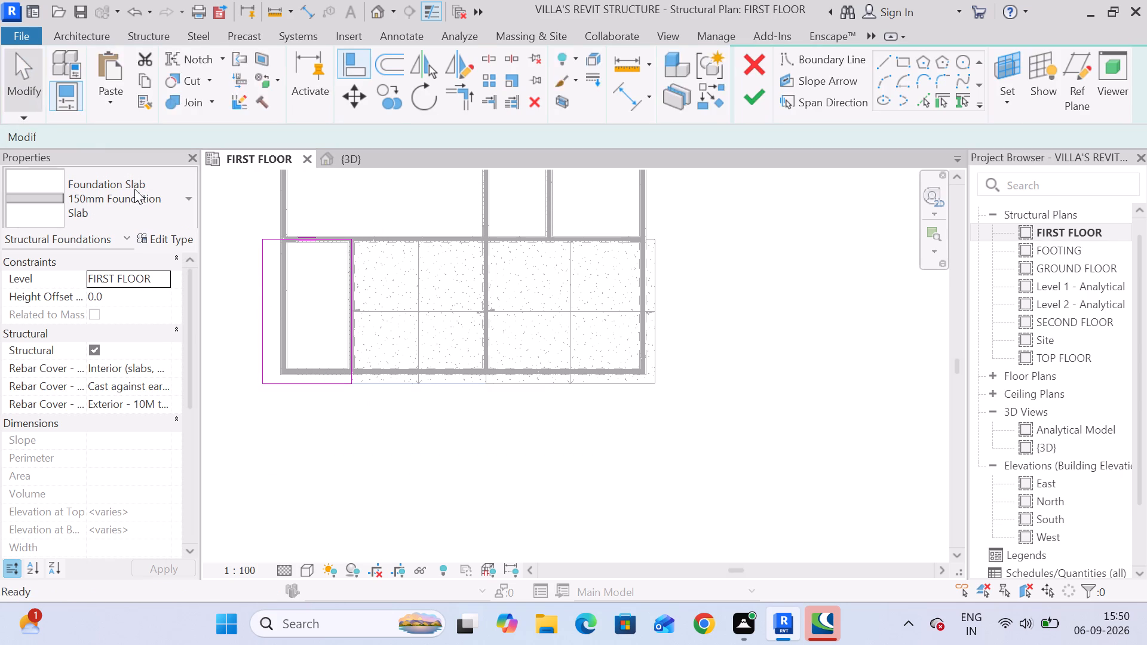
Align the boundary's outer vertical edge with the outer face of the corner bay's edge beam.
click(265, 246)
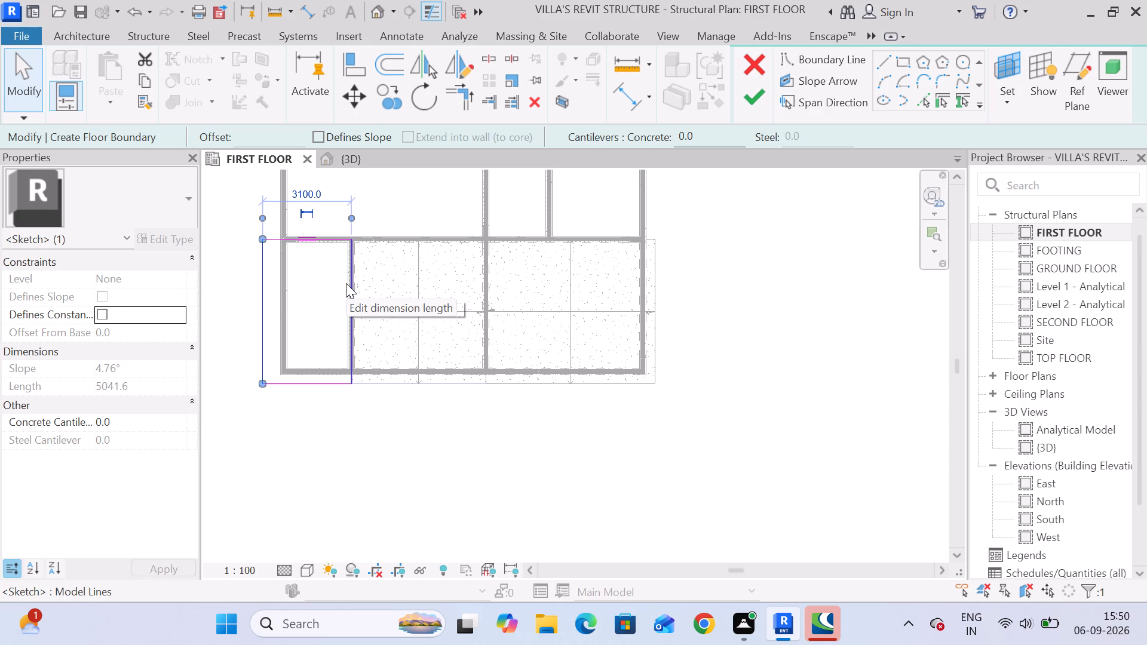
click(345, 67)
scroll(278, 307, up, 4)
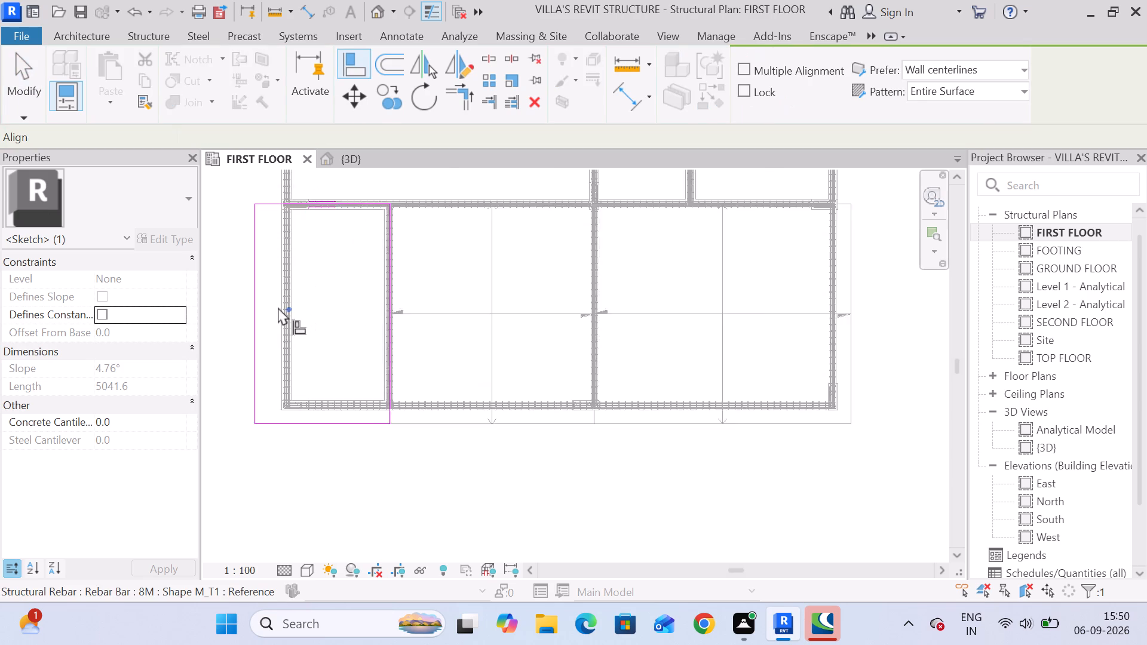
scroll(278, 307, up, 2)
middle_drag(285, 306, 407, 290)
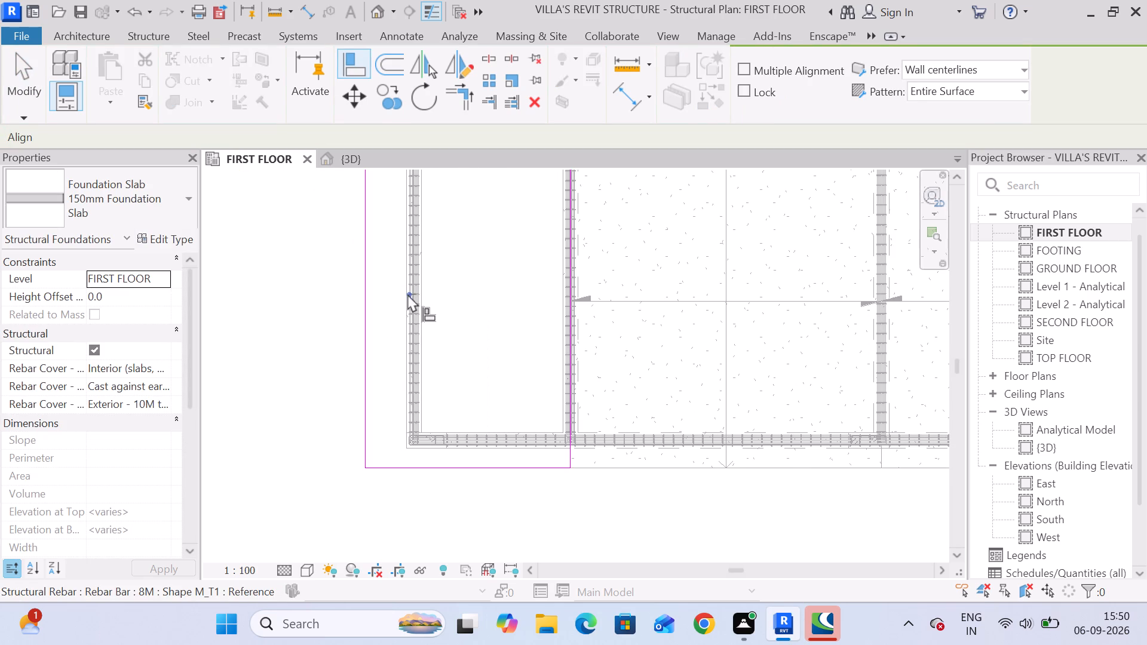
scroll(409, 291, up, 5)
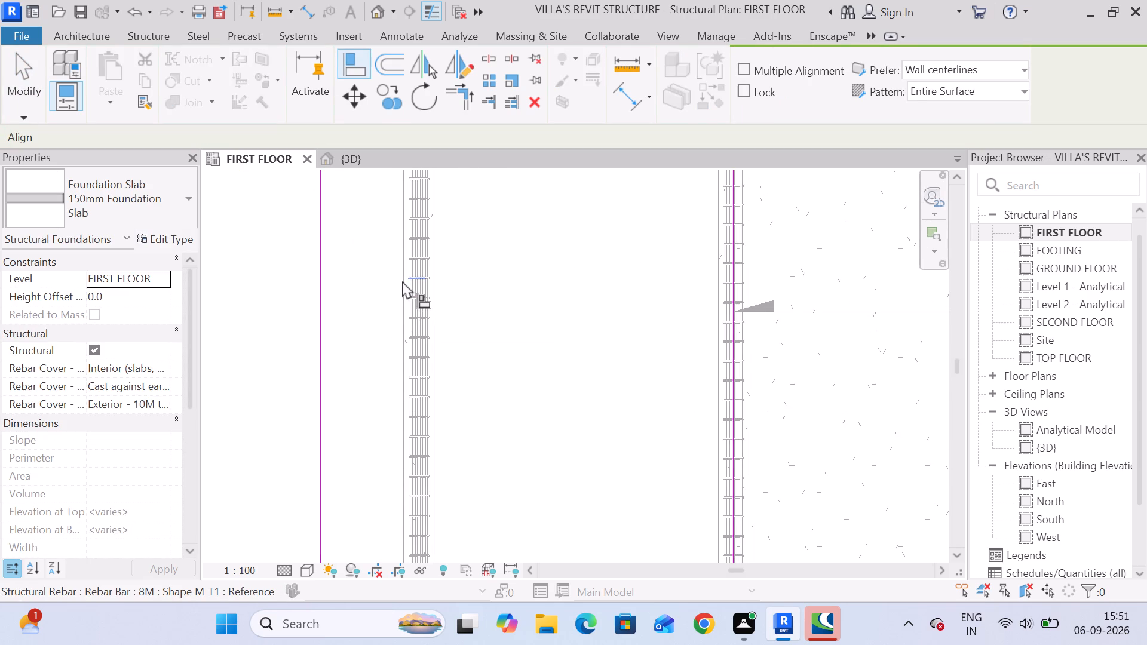
click(401, 303)
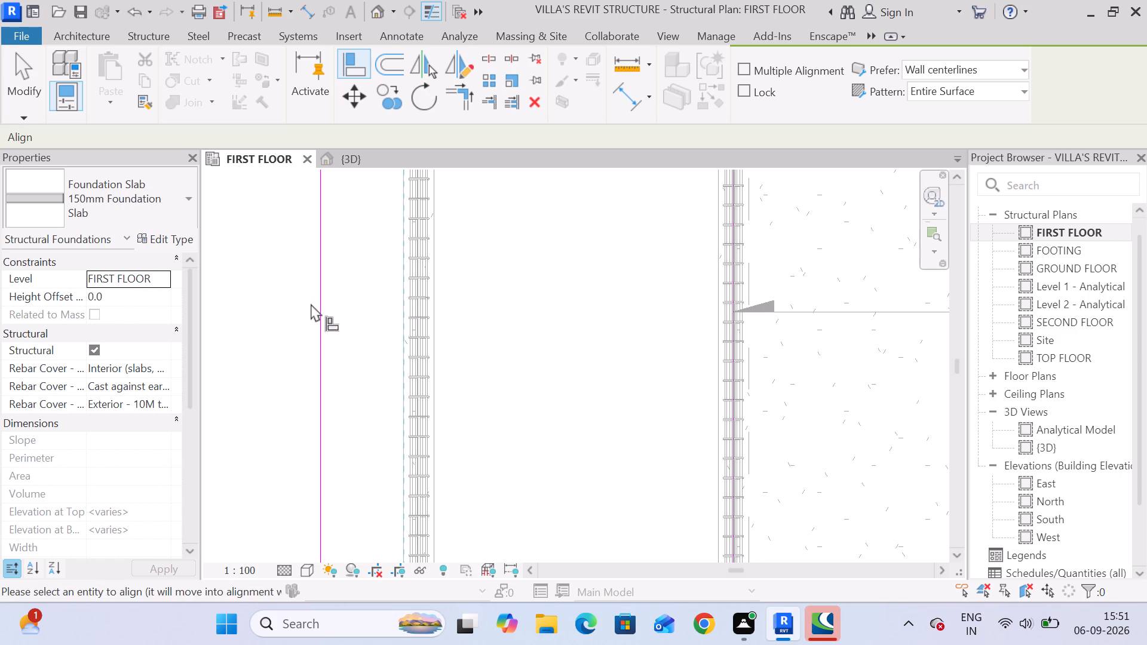
click(314, 303)
middle_drag(356, 340, 326, 239)
scroll(327, 266, down, 5)
middle_drag(324, 272, 324, 394)
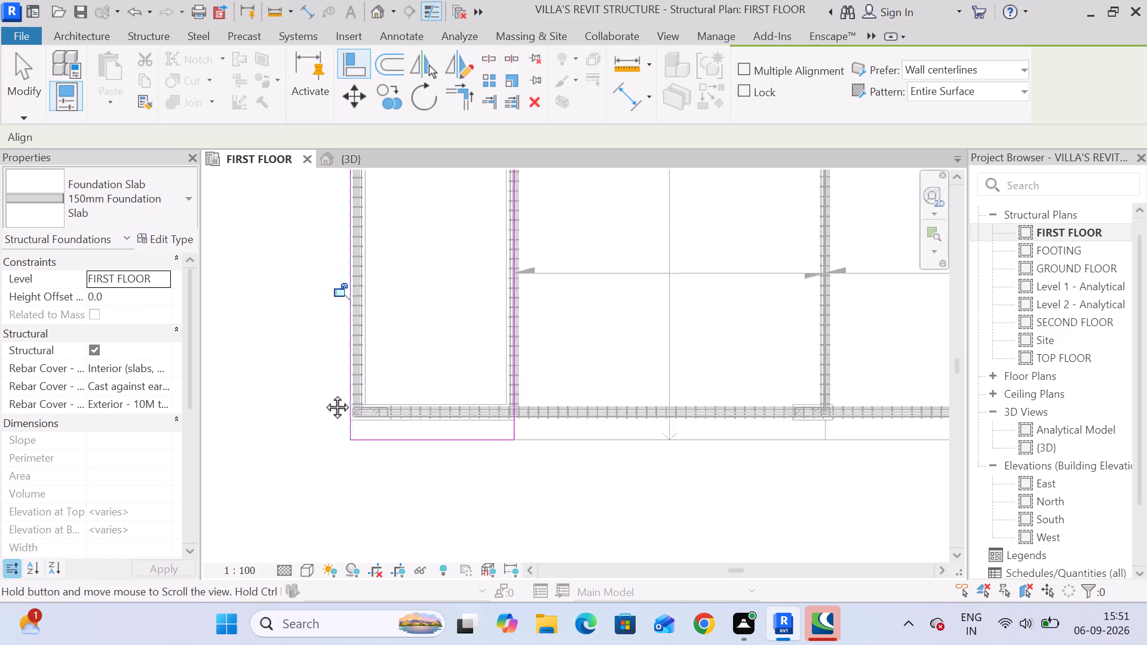
middle_drag(324, 394, 335, 473)
click(25, 82)
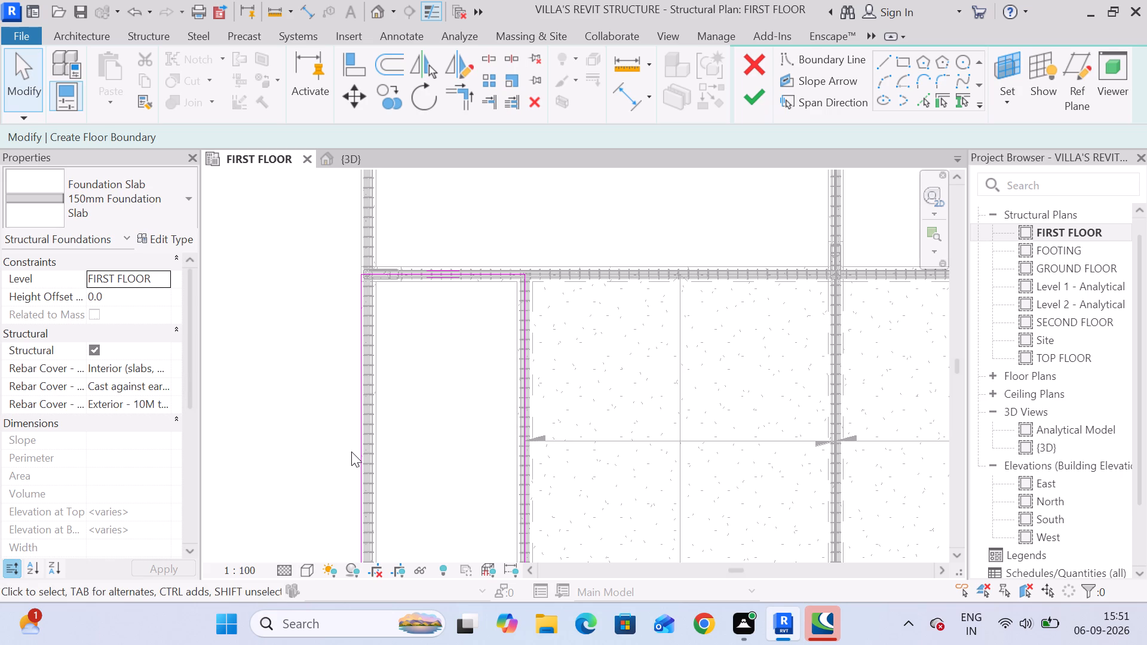
Set the distance from the boundary's outer vertical edge to its opposite edge to 2780 mm.
middle_drag(371, 398, 371, 536)
scroll(357, 394, up, 8)
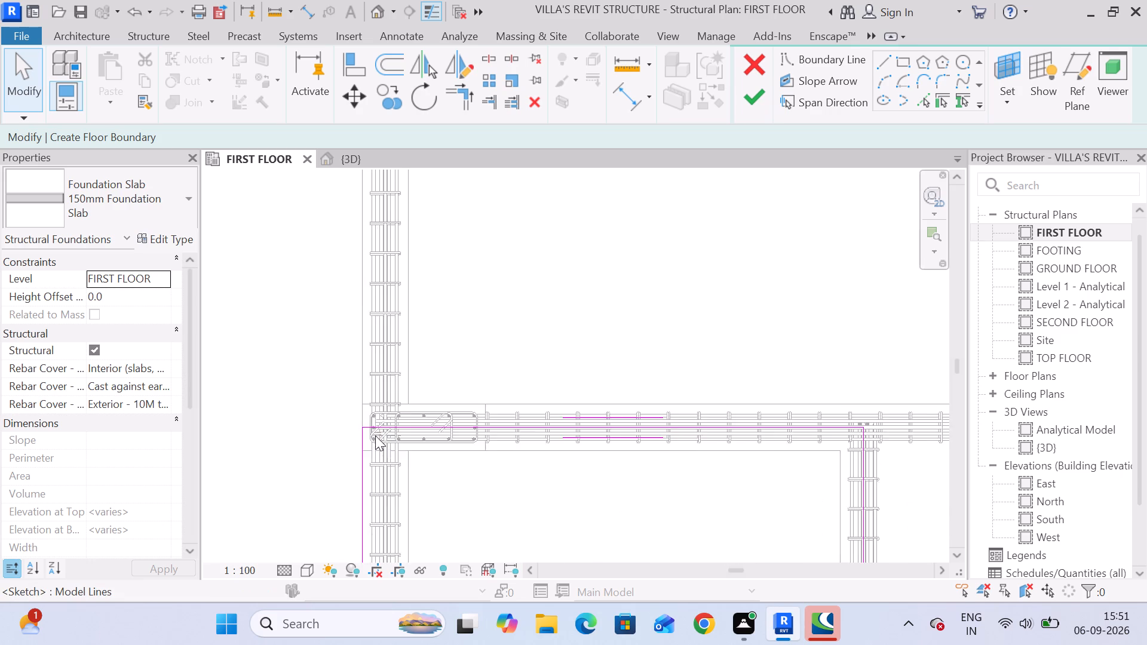
scroll(375, 435, up, 1)
click(361, 453)
middle_drag(507, 489, 410, 428)
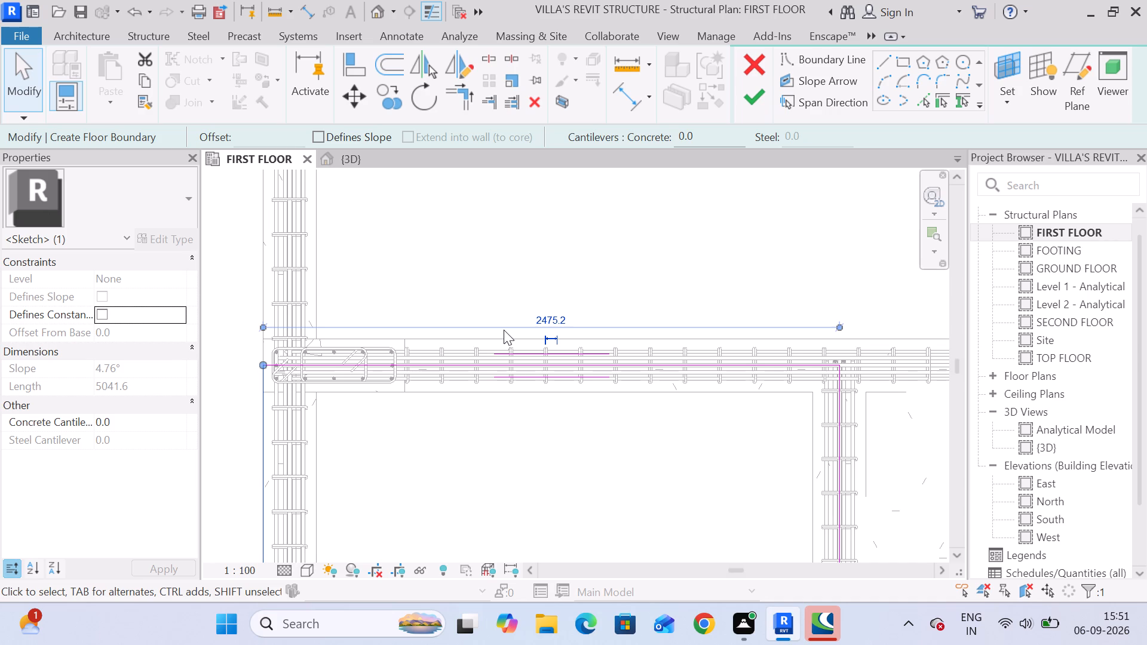
click(536, 318)
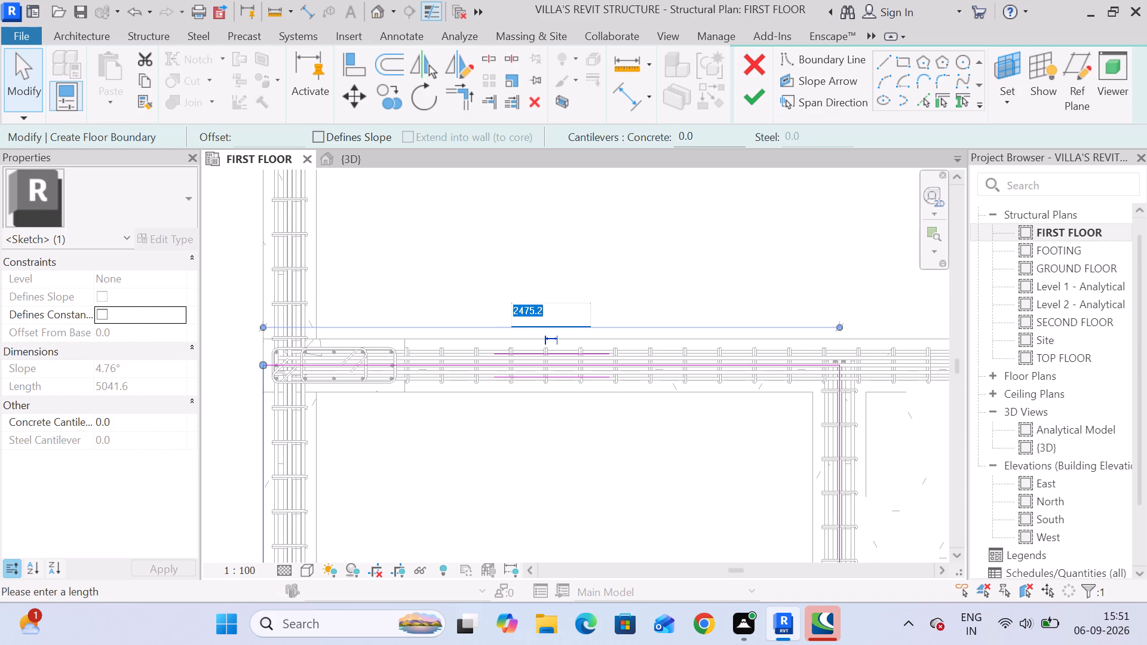
text(2780)
key(Return)
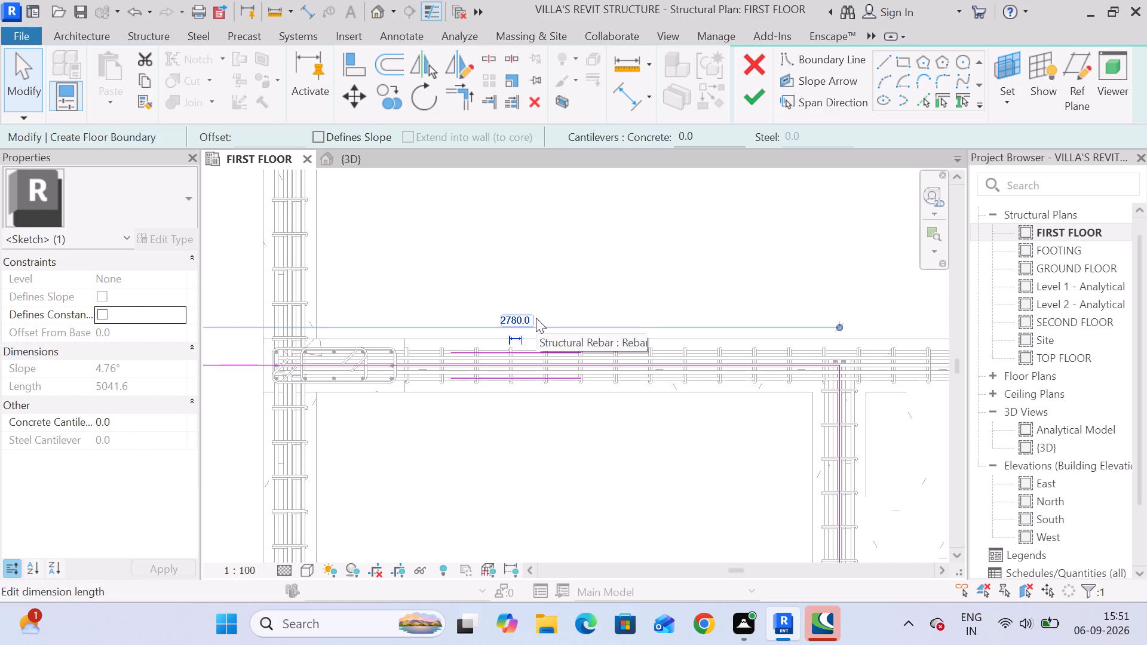
scroll(537, 318, down, 7)
click(373, 402)
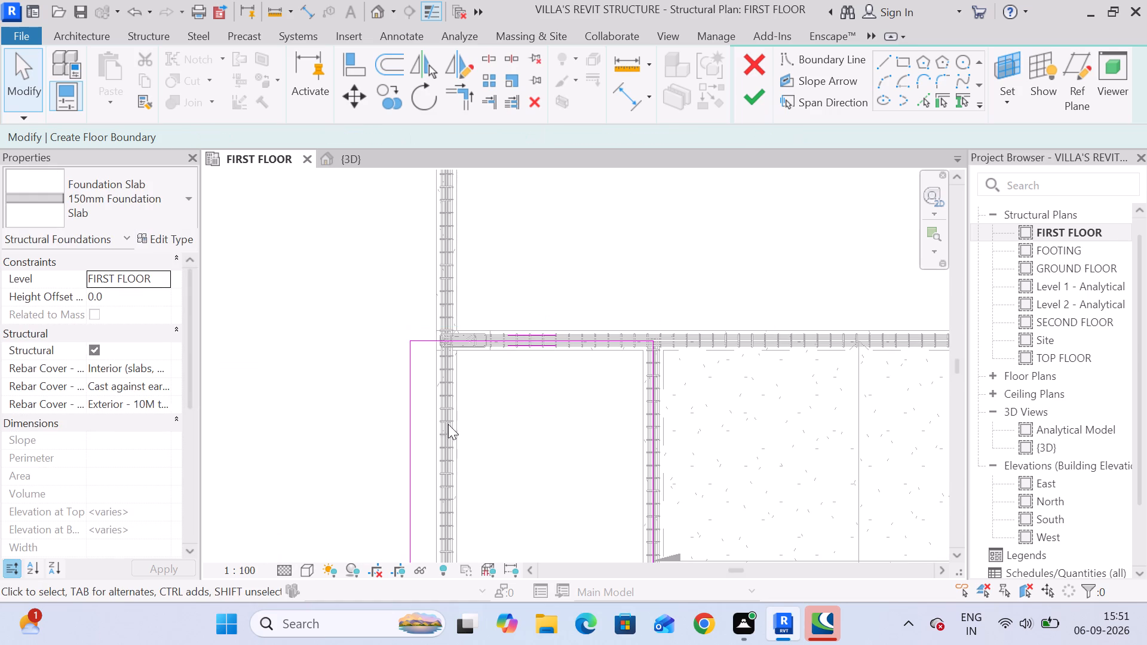
middle_drag(590, 440, 579, 251)
scroll(578, 283, down, 6)
middle_drag(566, 371, 464, 315)
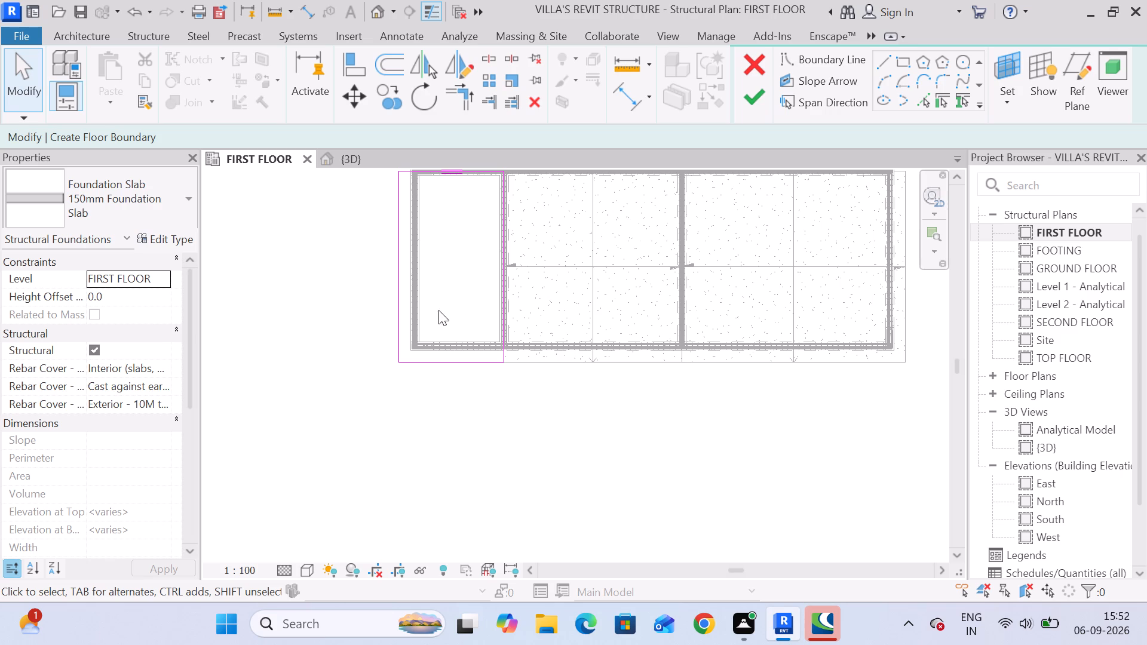
Finish the corner bay's foundation slab sketch to create the 150mm slab.
scroll(431, 296, down, 3)
middle_drag(439, 308, 403, 327)
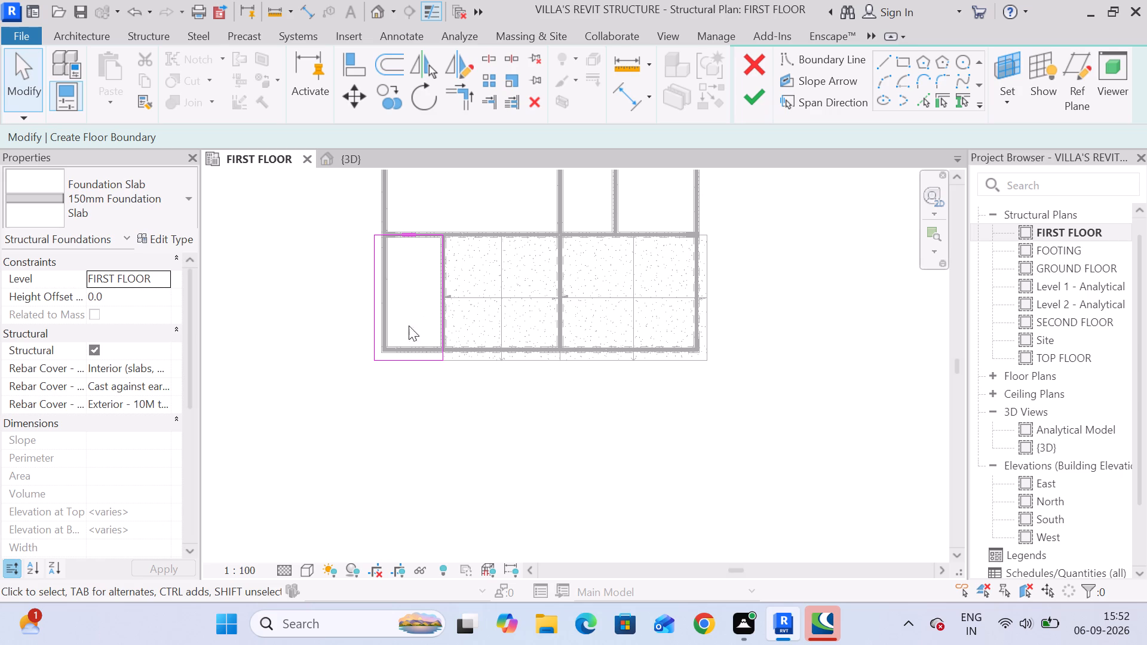
click(760, 99)
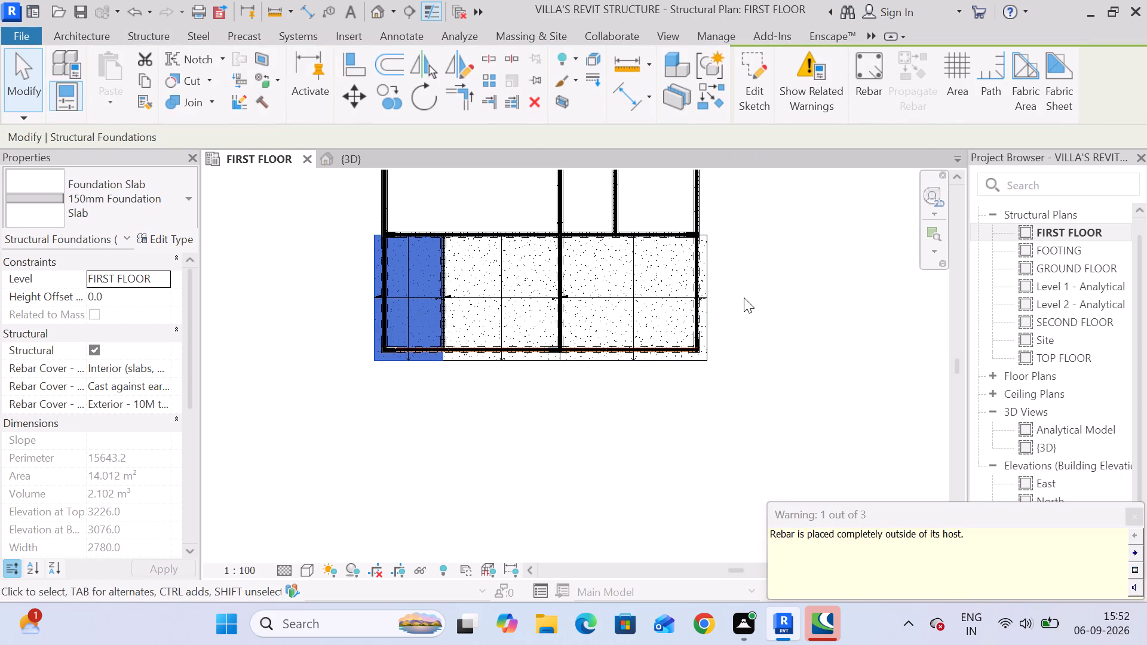
Nudge the new corner slab one increment away from the adjacent slab to separate their shared edge.
scroll(427, 367, up, 18)
scroll(463, 346, up, 6)
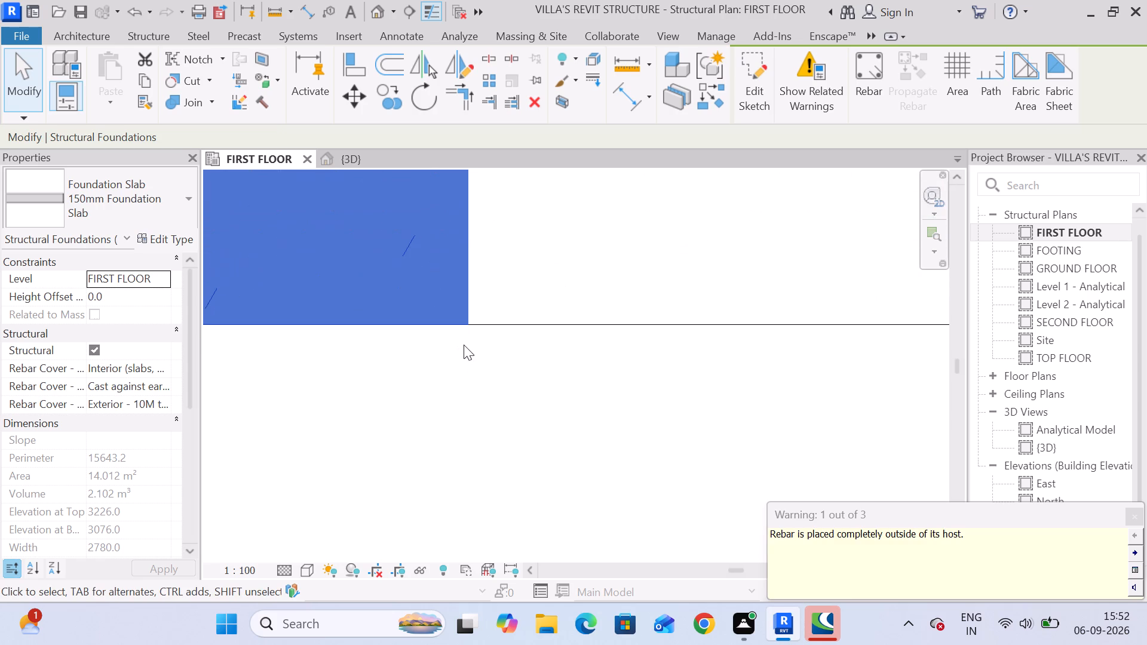
scroll(470, 340, down, 5)
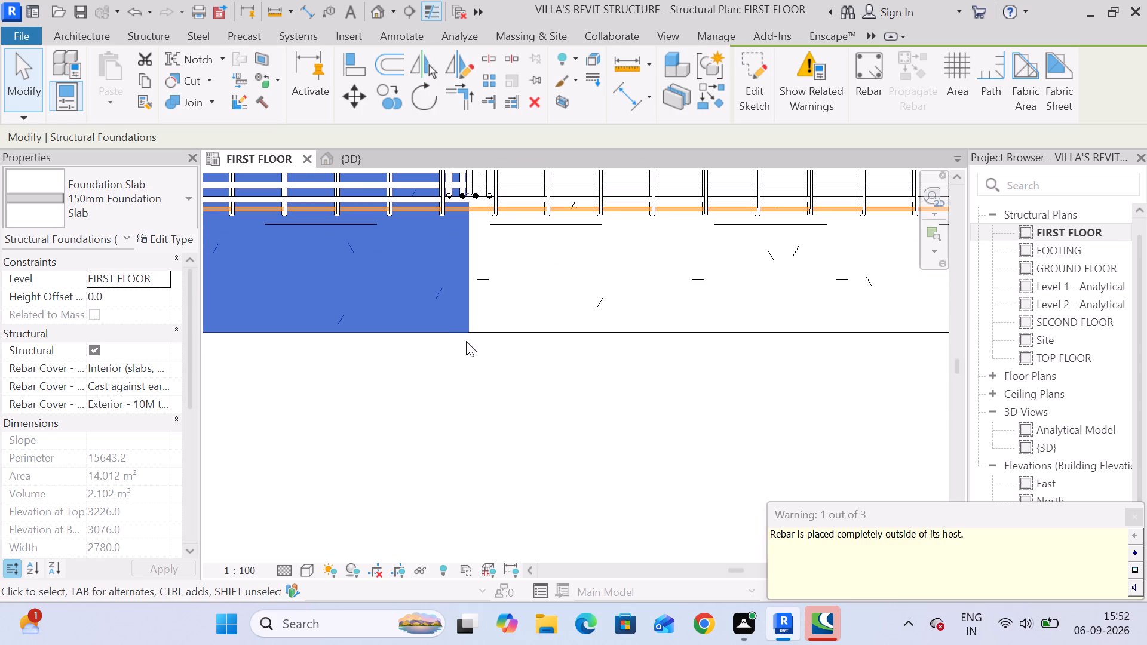
key(Left)
Nudge the corner slab back toward the adjacent slab in fine increments, leaving only a hairline gap between their edges, and deselect it.
scroll(466, 341, up, 6)
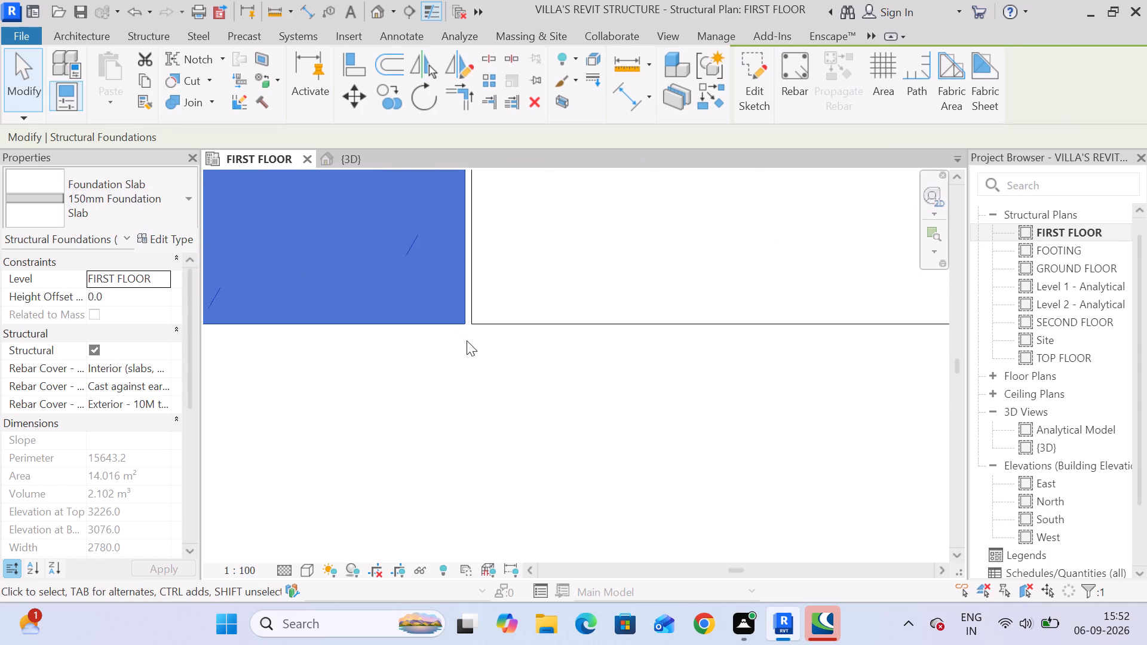
scroll(472, 339, up, 12)
scroll(463, 288, up, 6)
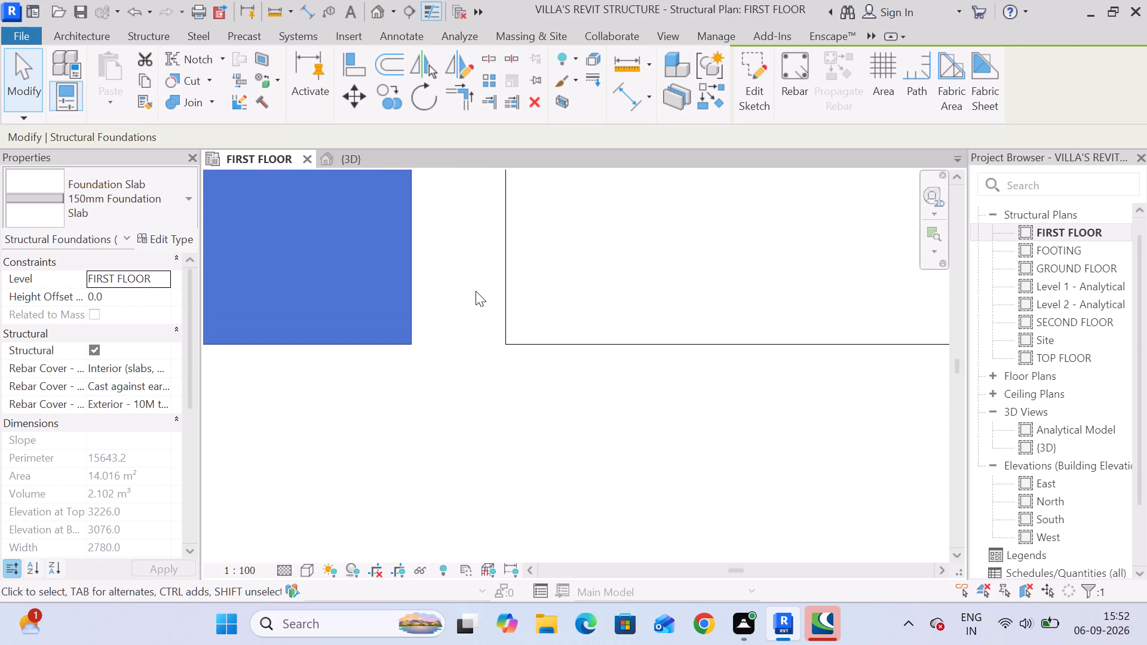
key(Right)
key(Right)
key(Right)
key(Right)
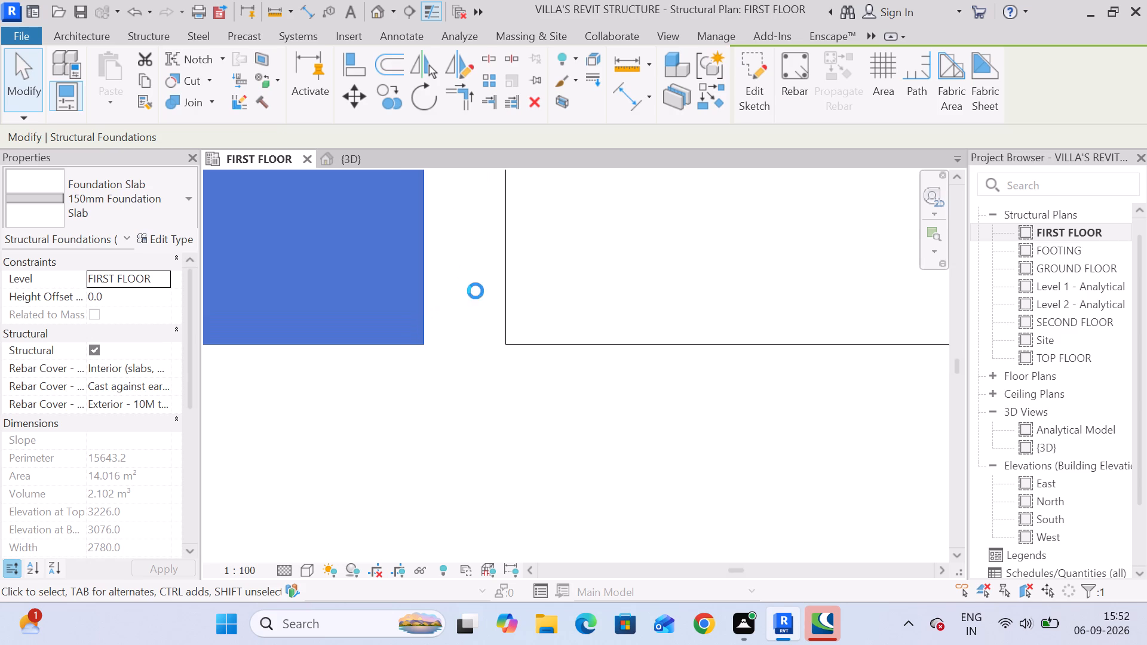
key(Right)
key(Right)
key(Right)
key(Right)
key(Right)
key(Right)
key(Right)
key(Right)
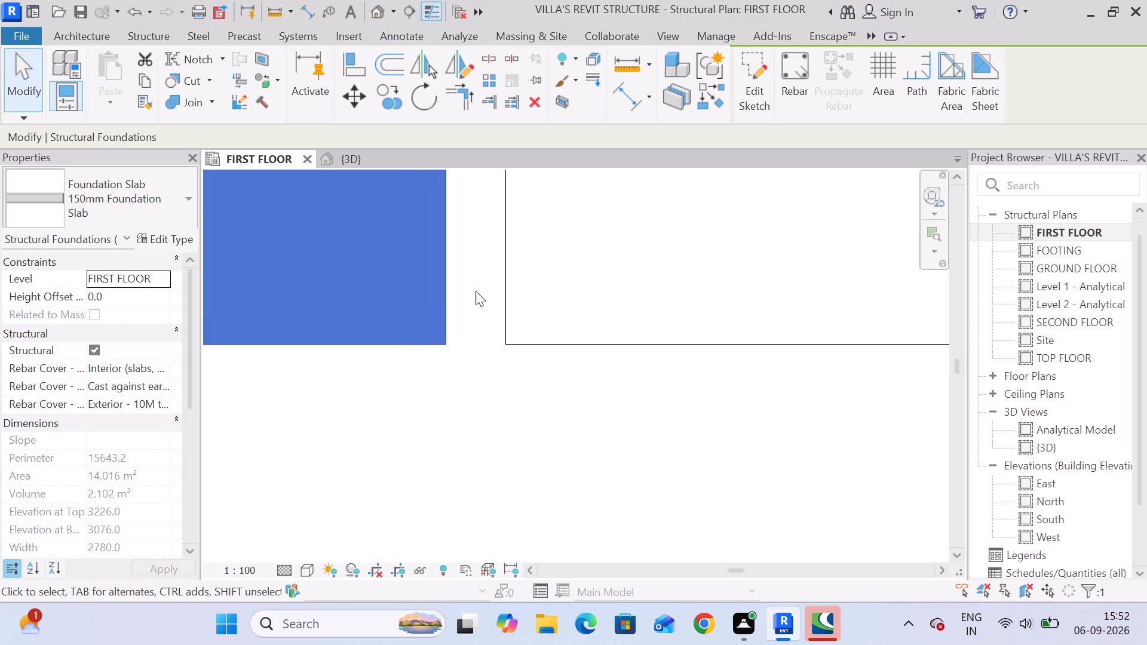
key(Right)
key(Right)
key(Right)
key(Right)
key(Right)
key(Right)
key(Right)
key(Right)
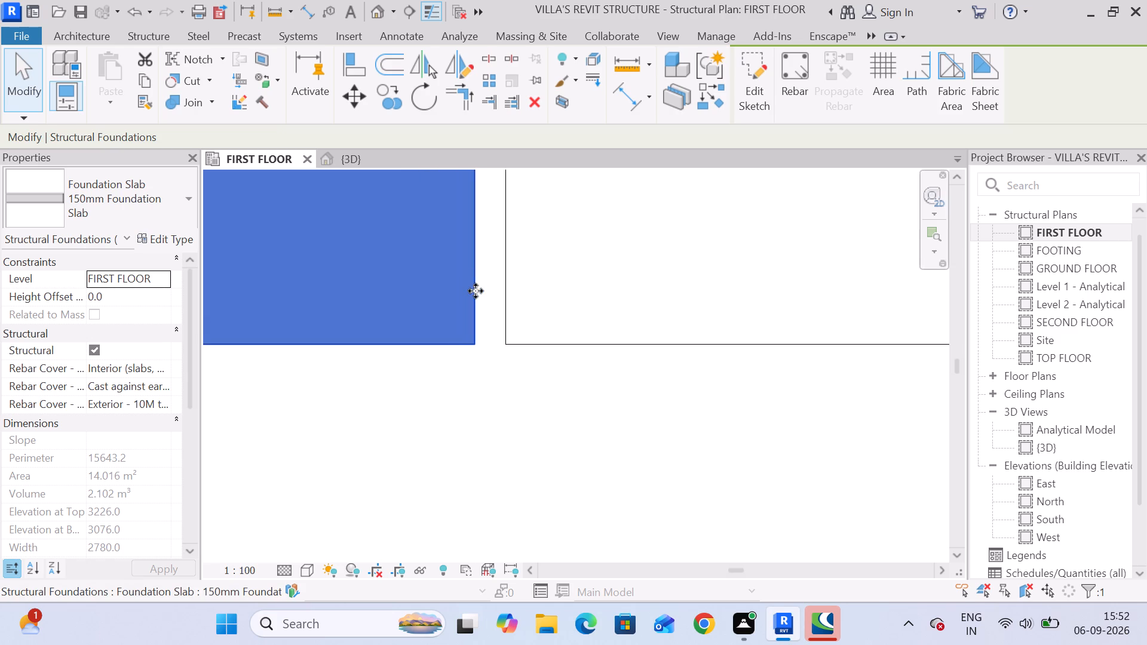
key(Right)
key(Right)
key(Right)
key(Right)
key(Right)
key(Right)
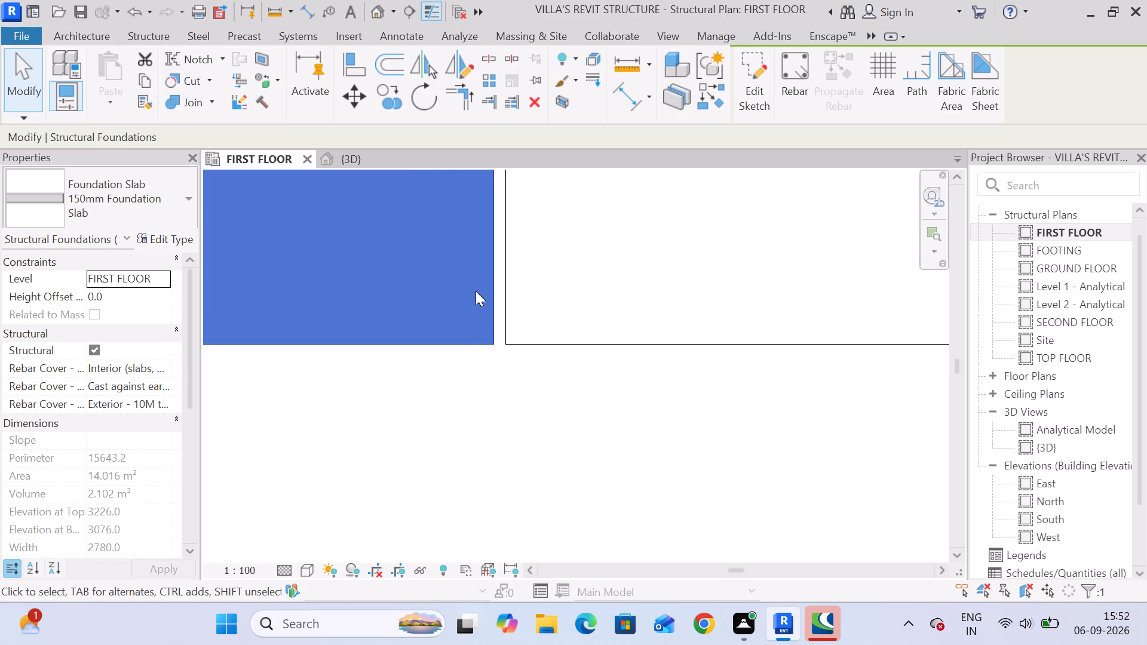
key(Right)
key(Right)
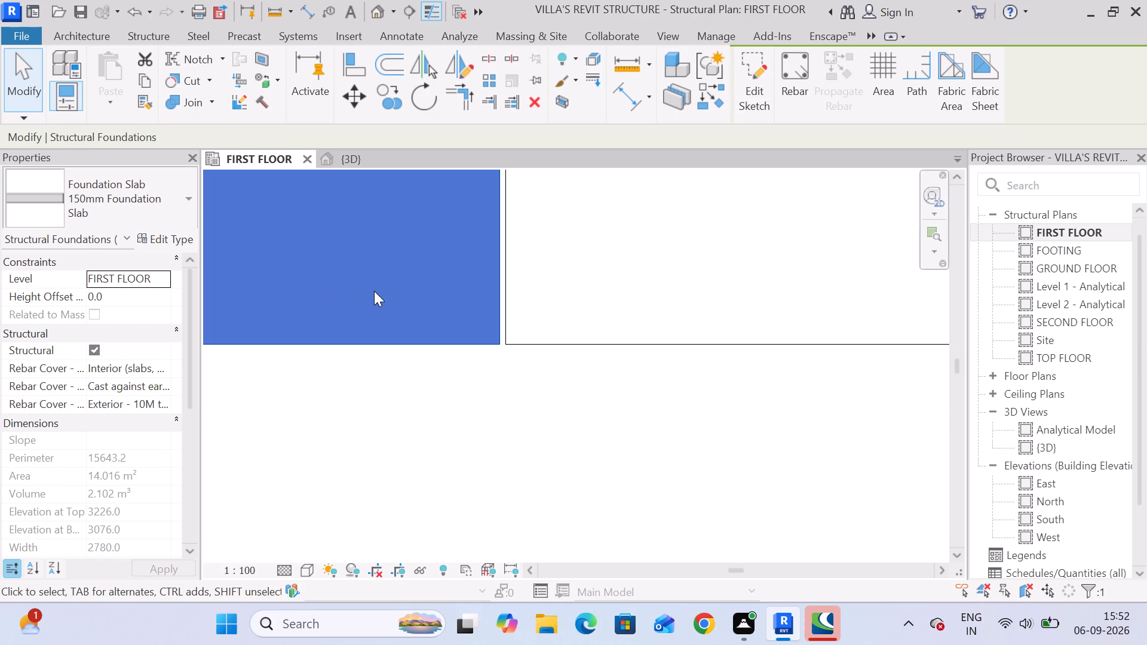
scroll(439, 634, down, 6)
scroll(462, 566, down, 14)
scroll(568, 194, down, 13)
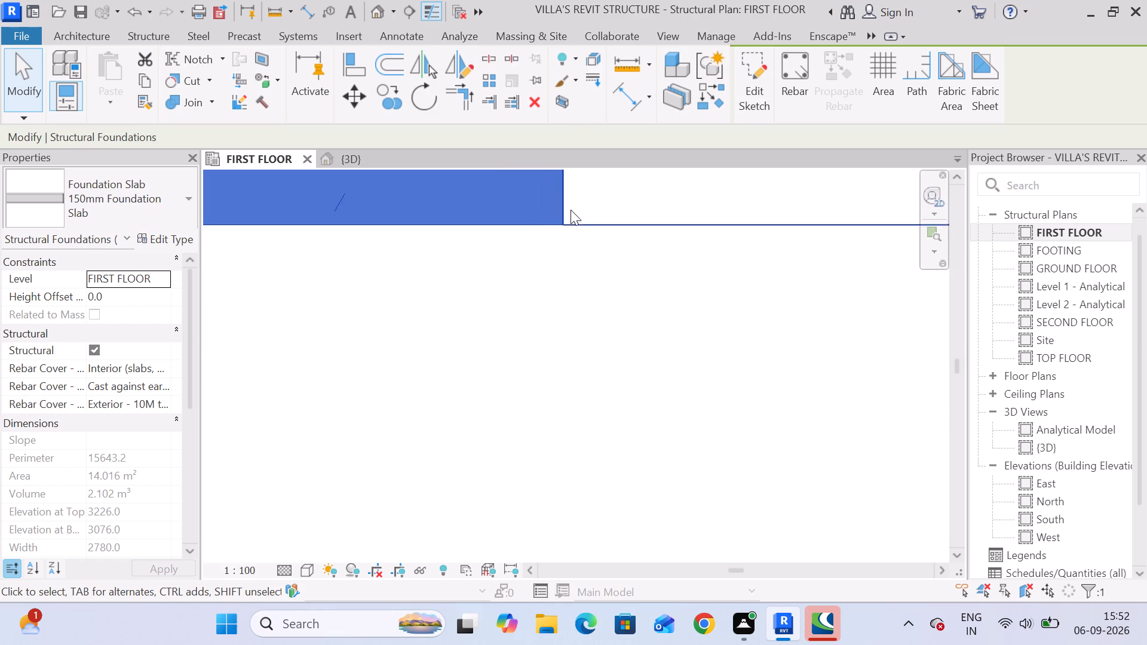
scroll(571, 210, down, 8)
click(573, 241)
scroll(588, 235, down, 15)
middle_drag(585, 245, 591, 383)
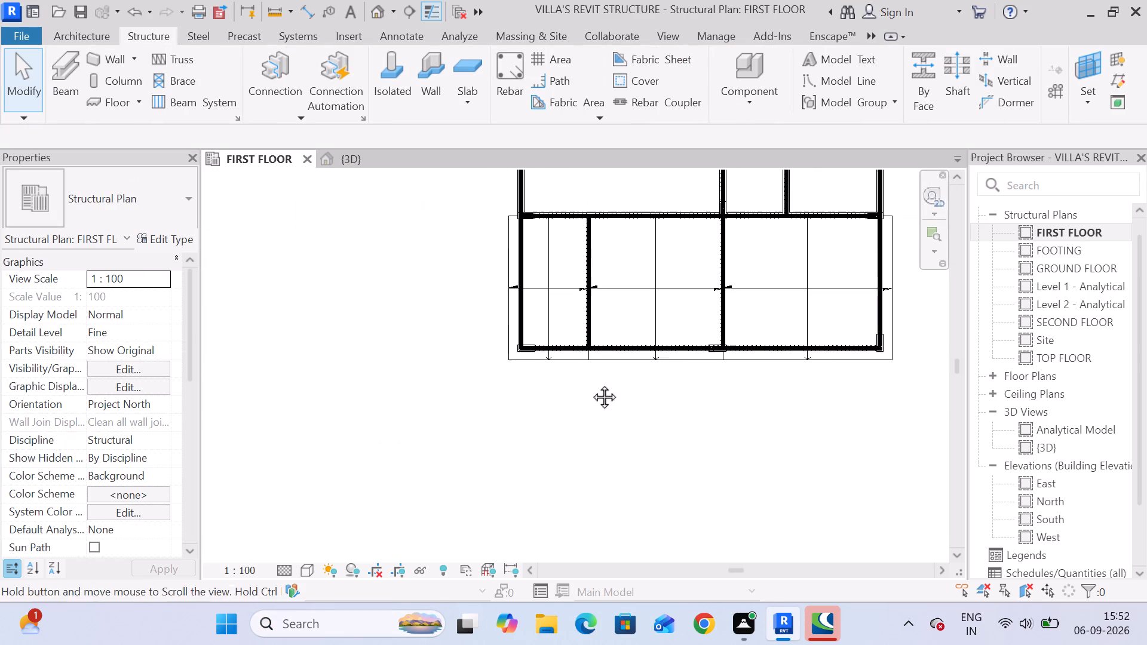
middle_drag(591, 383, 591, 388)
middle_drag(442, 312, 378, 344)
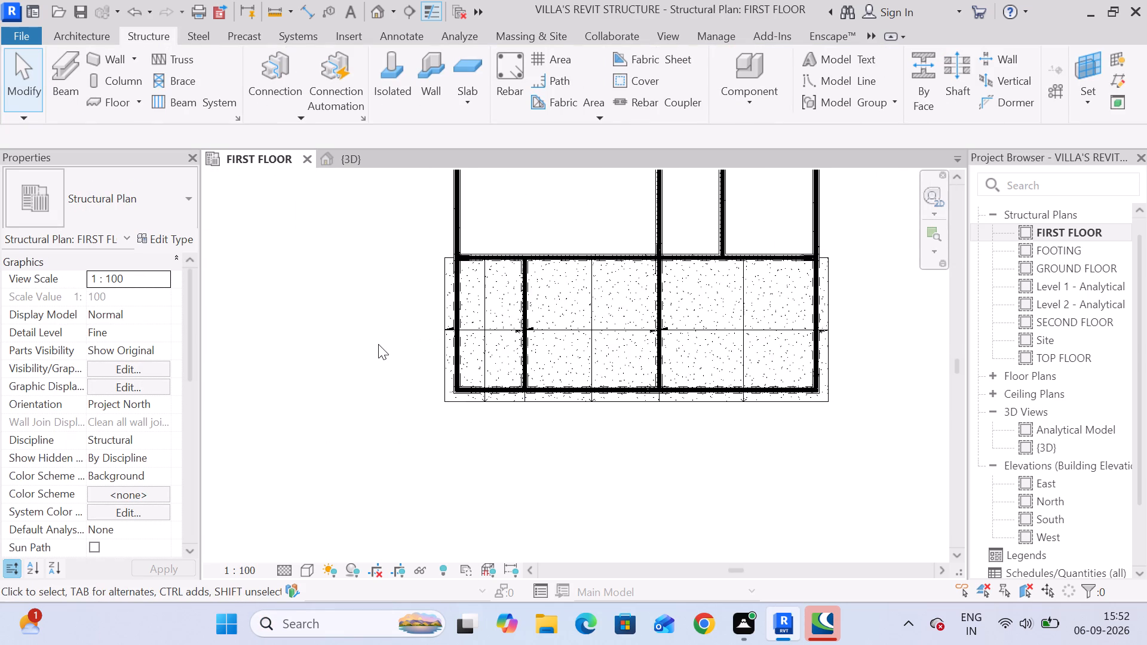
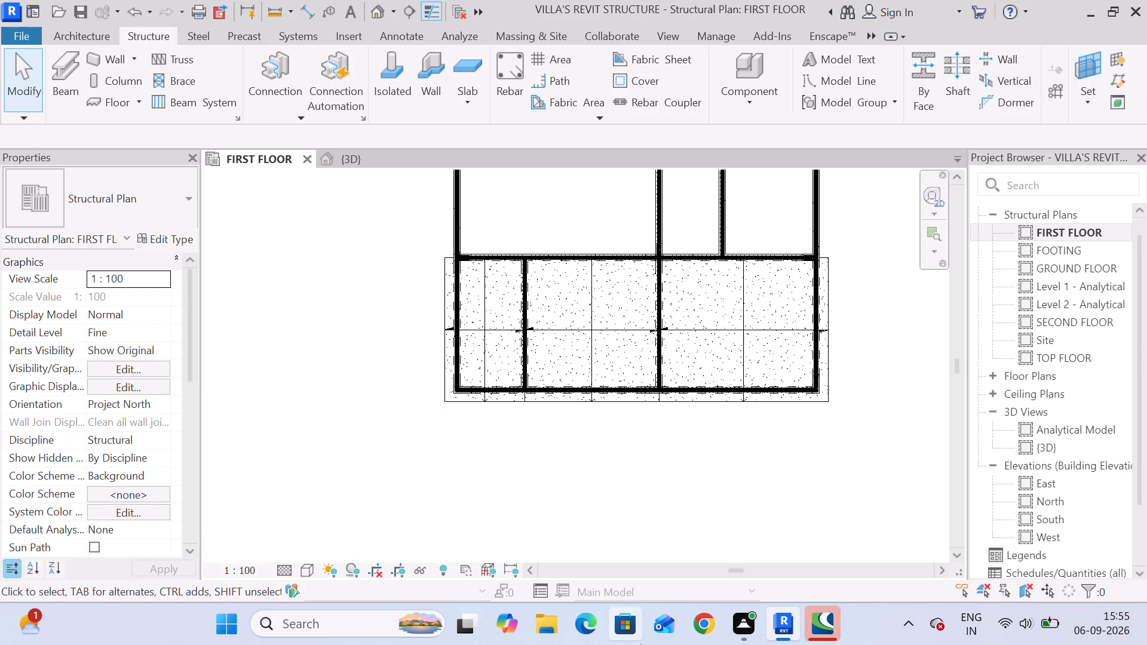
Draw a rectangular foundation slab boundary about 2192 by 4724 mm on the narrow bay north of the slab row, with 0.01" offset, direction flipped.
scroll(583, 235, down, 8)
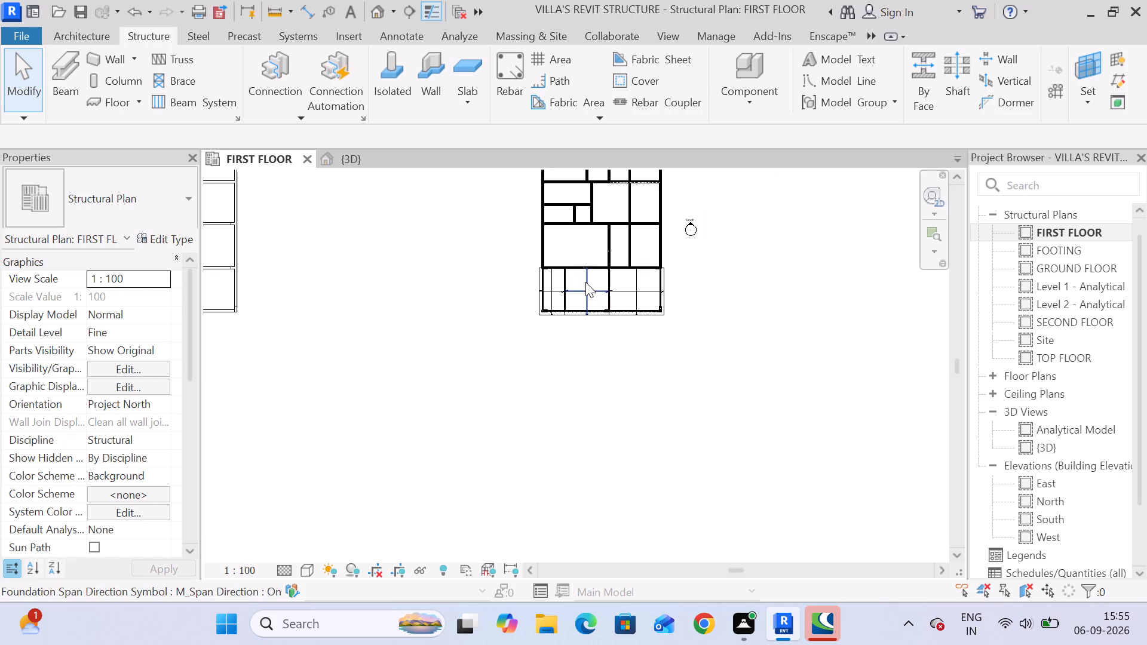
middle_drag(645, 266, 571, 353)
scroll(517, 348, up, 4)
scroll(689, 359, up, 3)
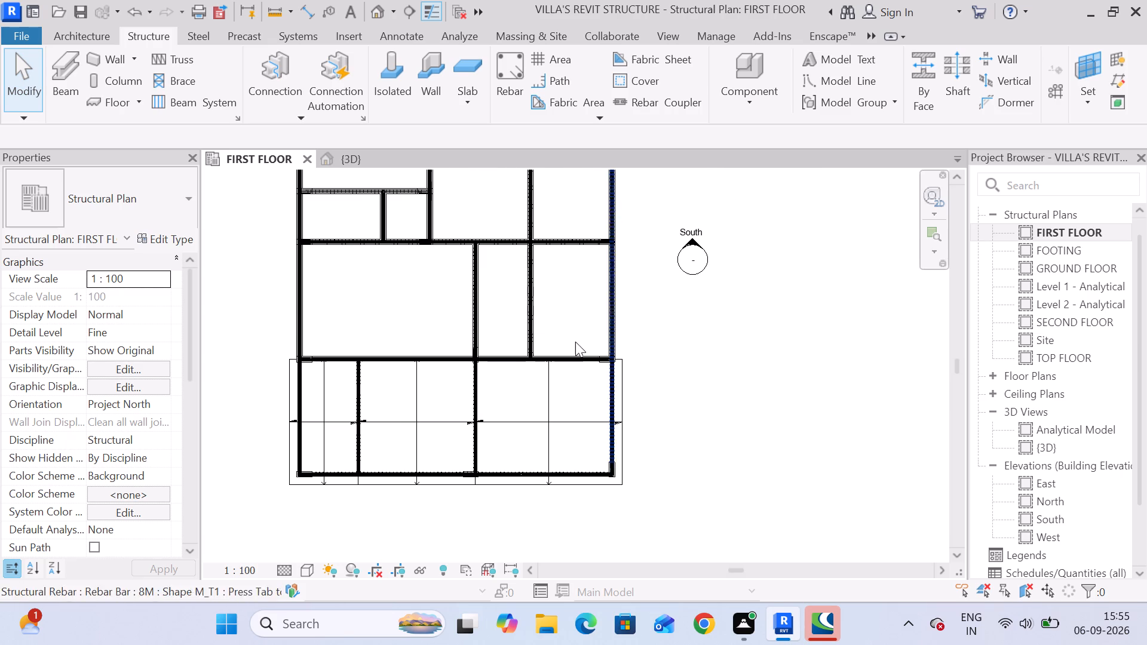
click(474, 66)
scroll(608, 363, up, 3)
click(905, 62)
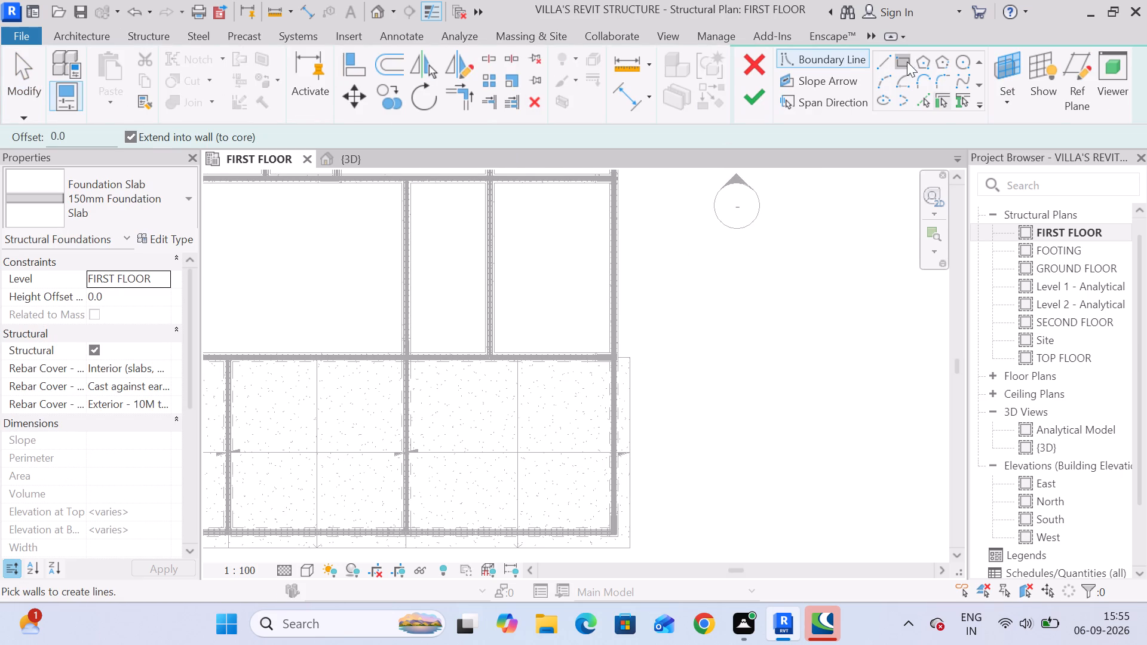
drag(133, 127, 0, 153)
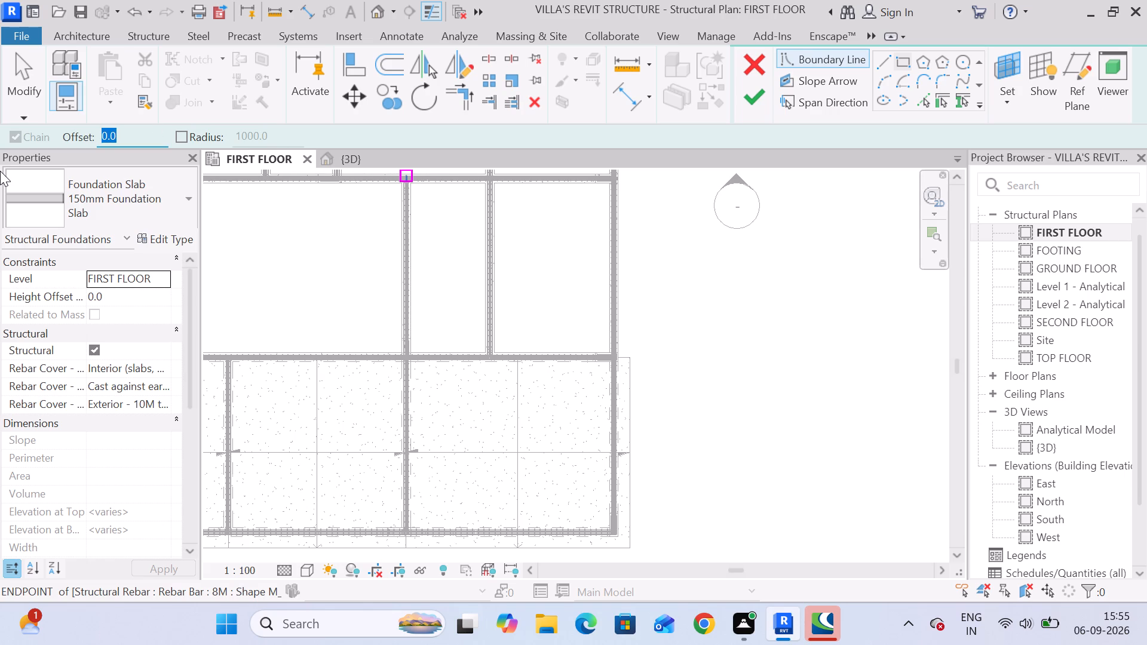
text(0.01)
text(/;)
key(BackSpace)
key(BackSpace)
key(shift+quotedbl)
key(Return)
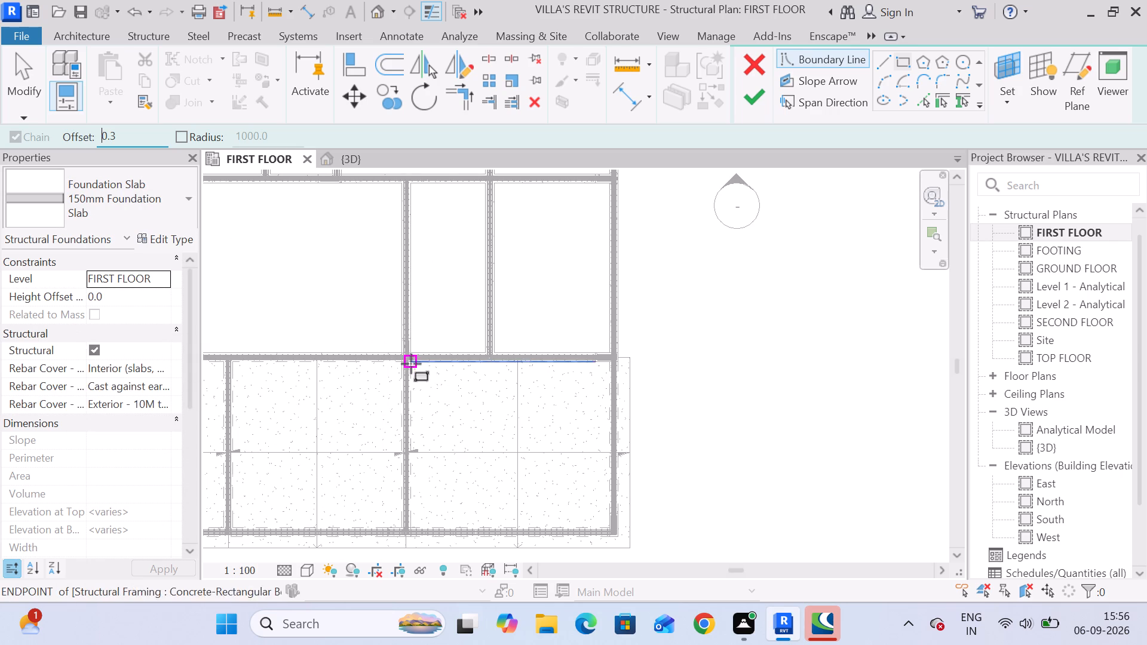
scroll(409, 361, up, 18)
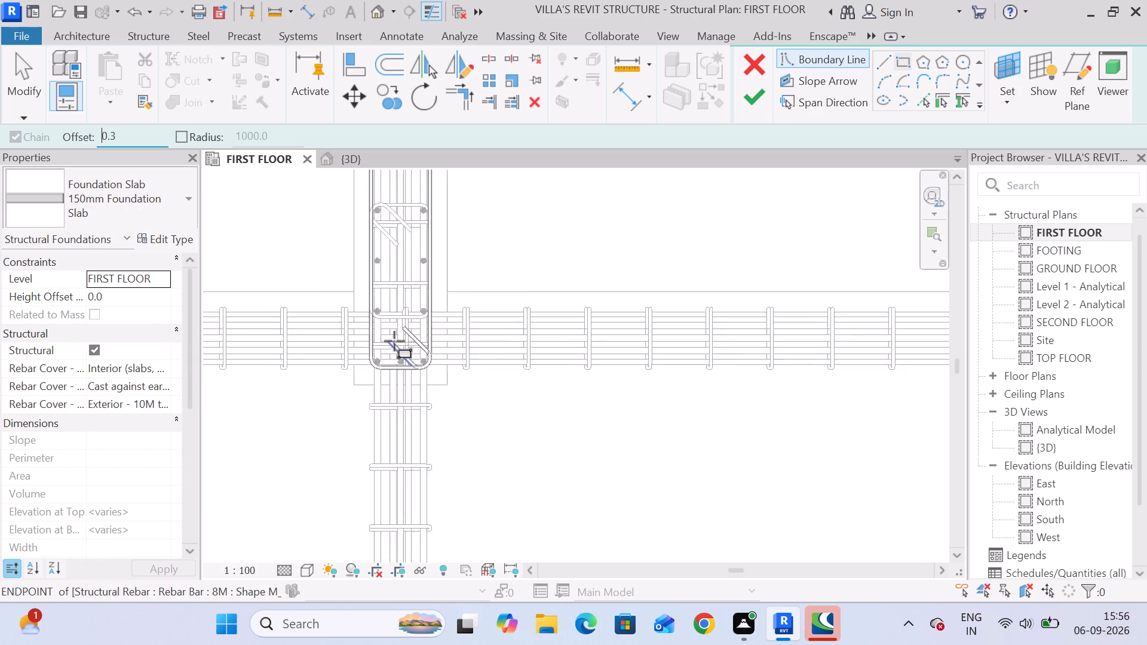
scroll(394, 341, up, 1)
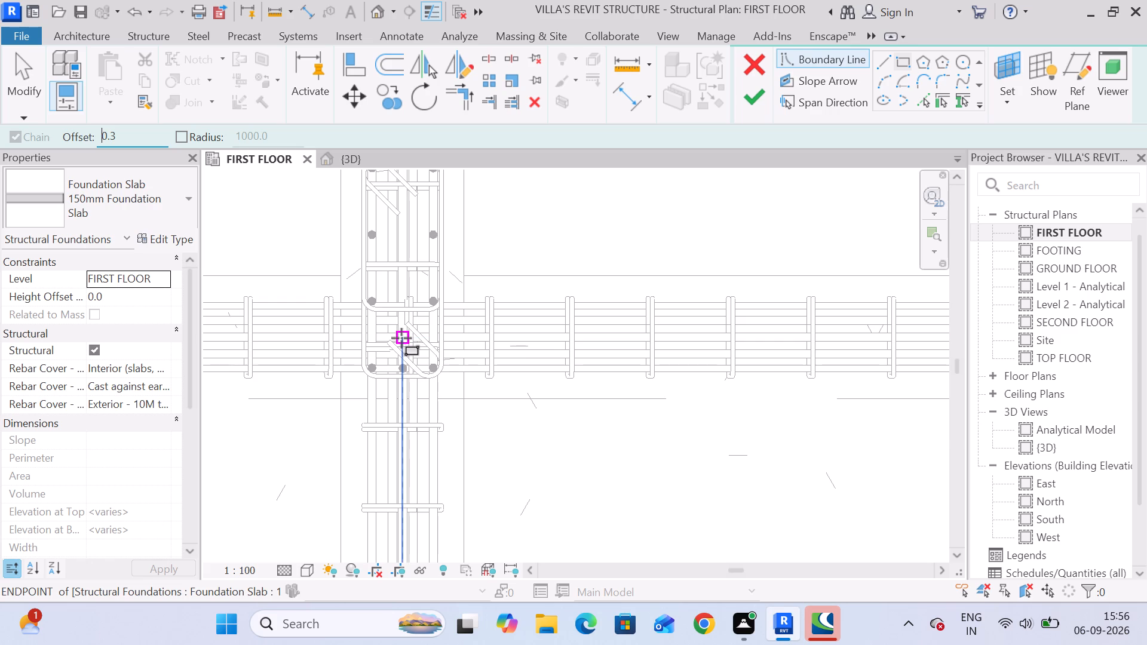
click(401, 338)
scroll(531, 240, down, 1)
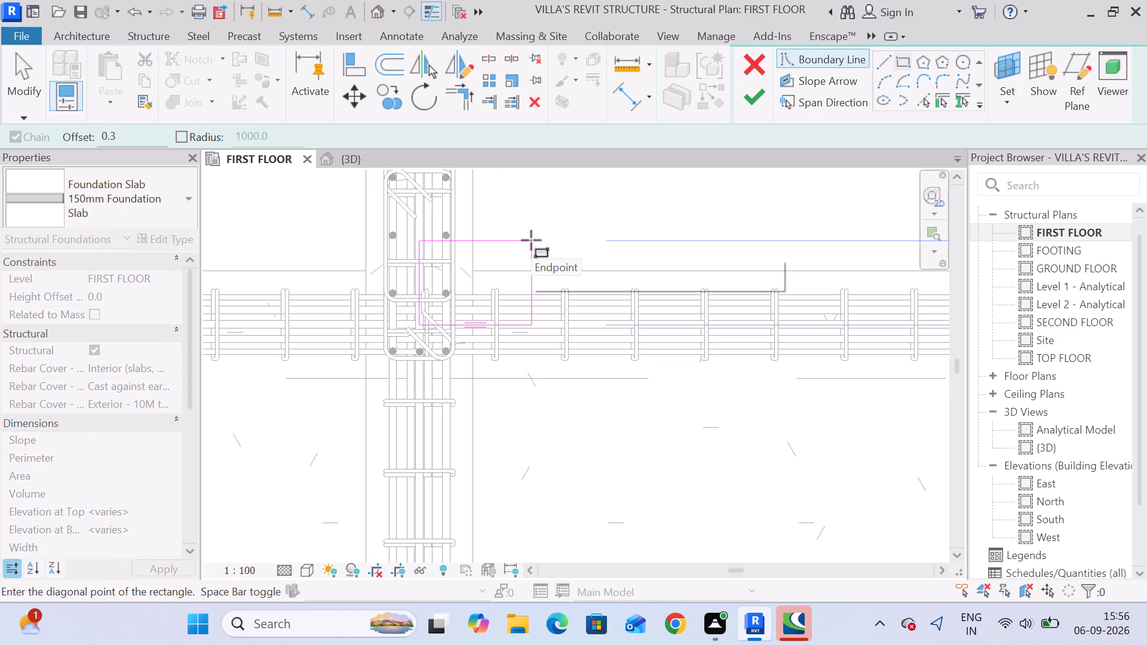
key(space)
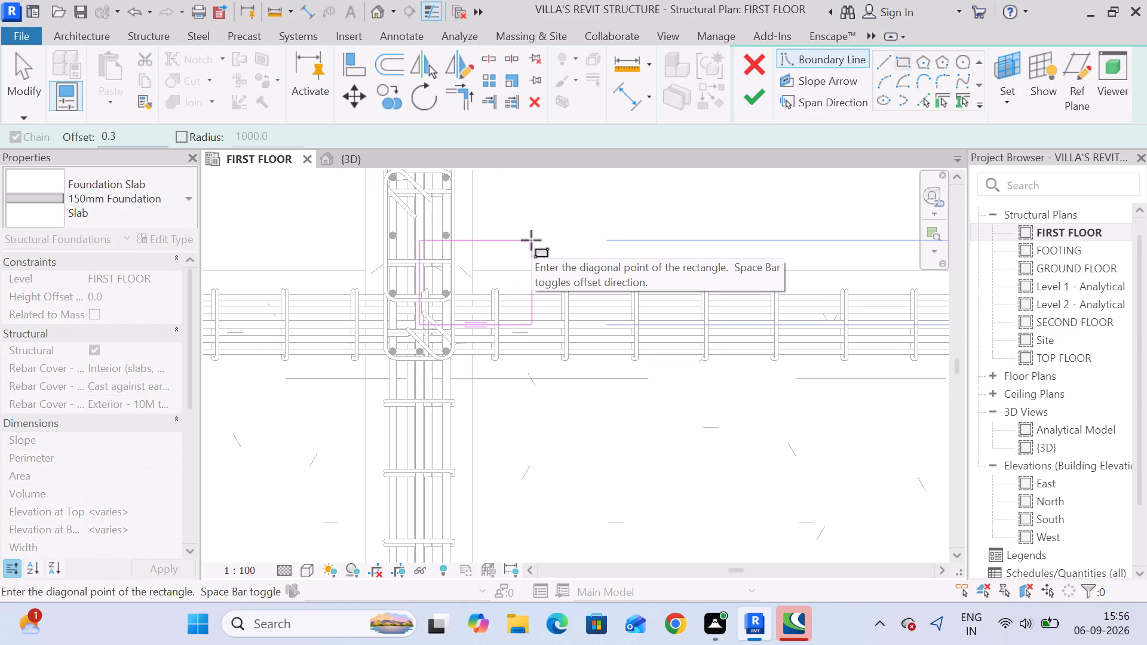
scroll(550, 222, down, 6)
middle_drag(580, 206, 357, 351)
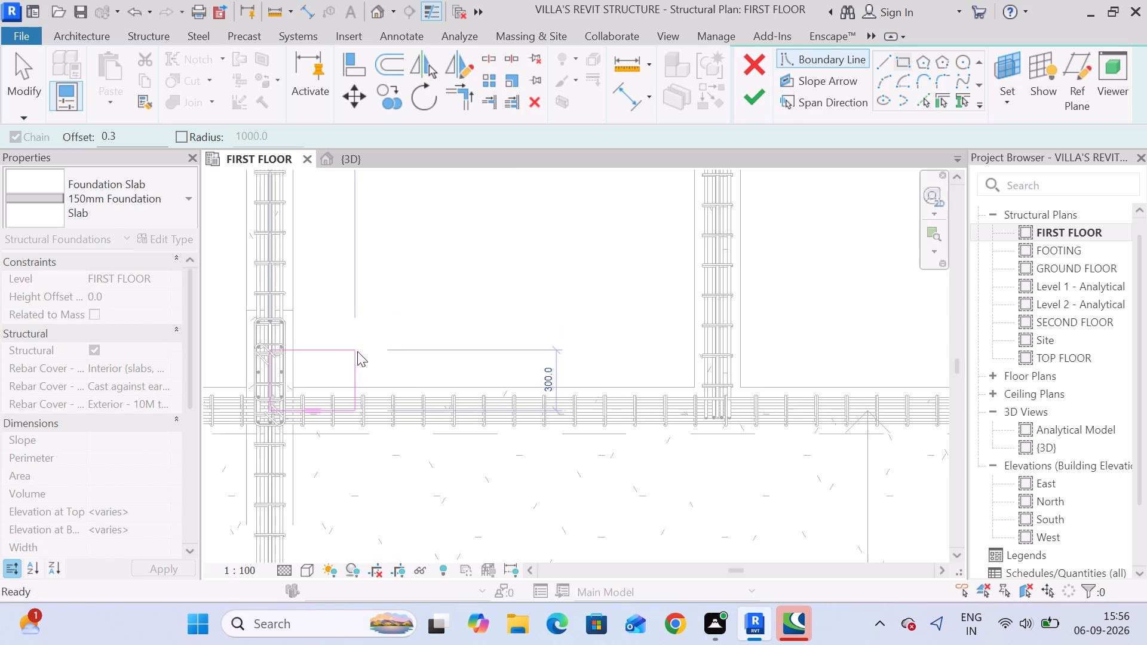
scroll(529, 257, down, 5)
middle_drag(528, 256, 318, 414)
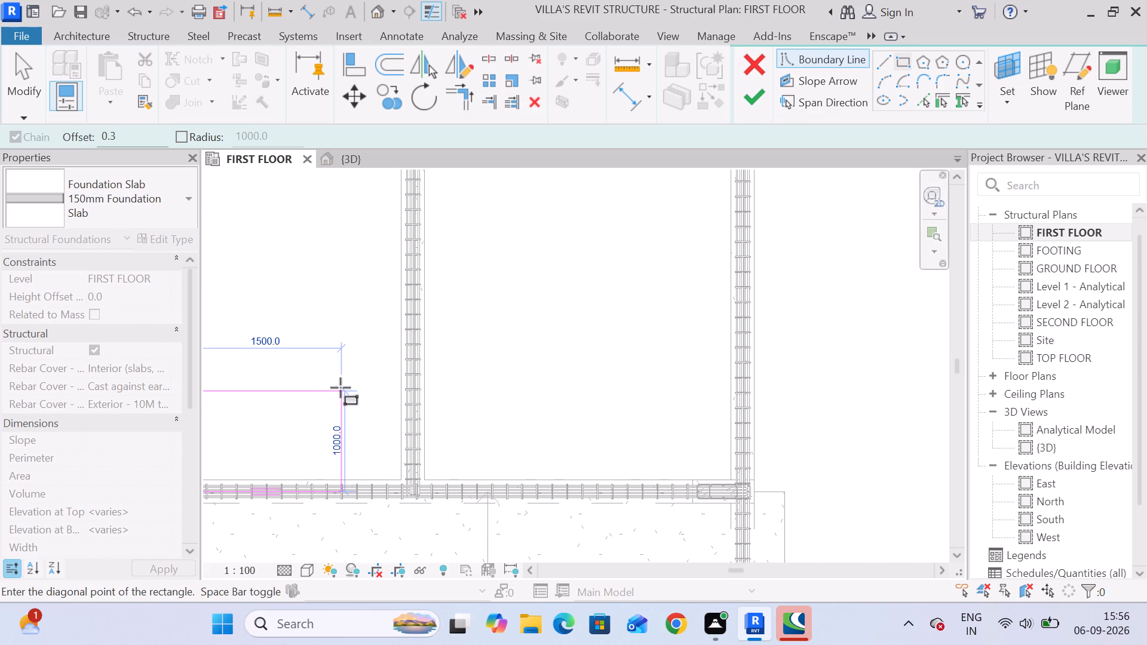
scroll(341, 388, down, 4)
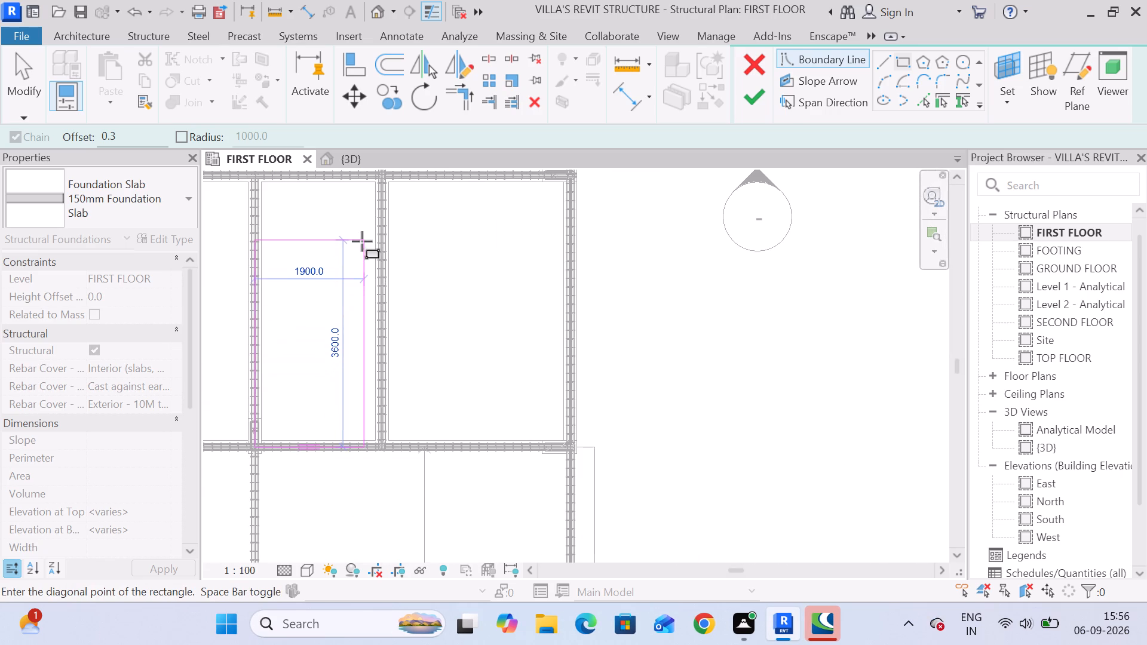
scroll(386, 236, down, 1)
middle_drag(386, 247, 386, 322)
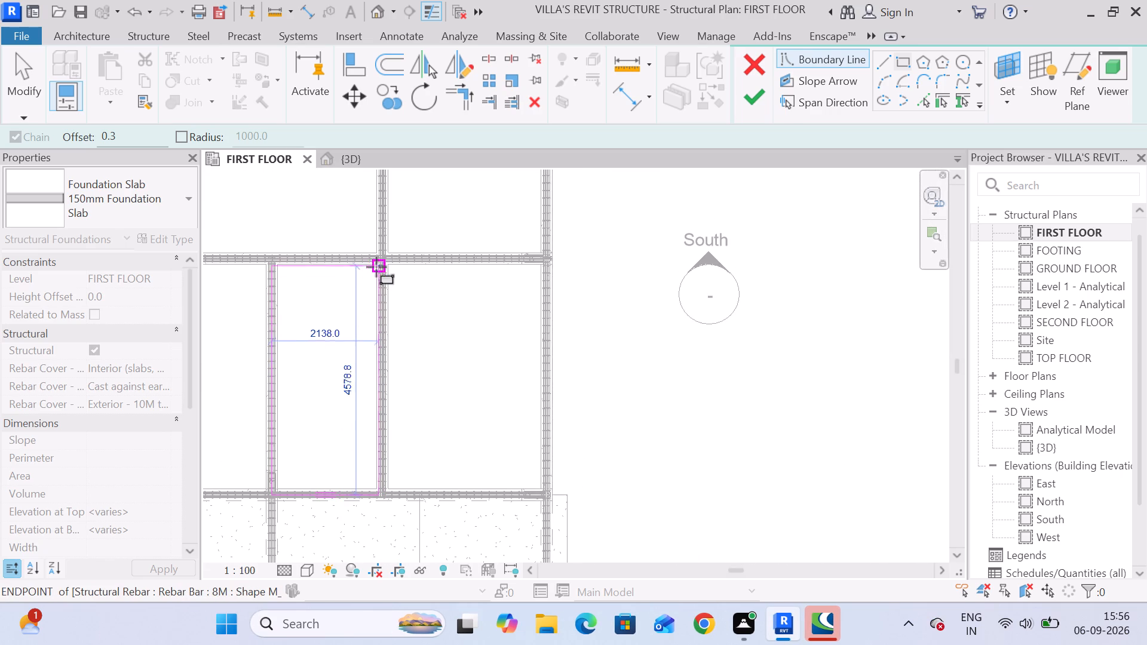
scroll(380, 261, up, 13)
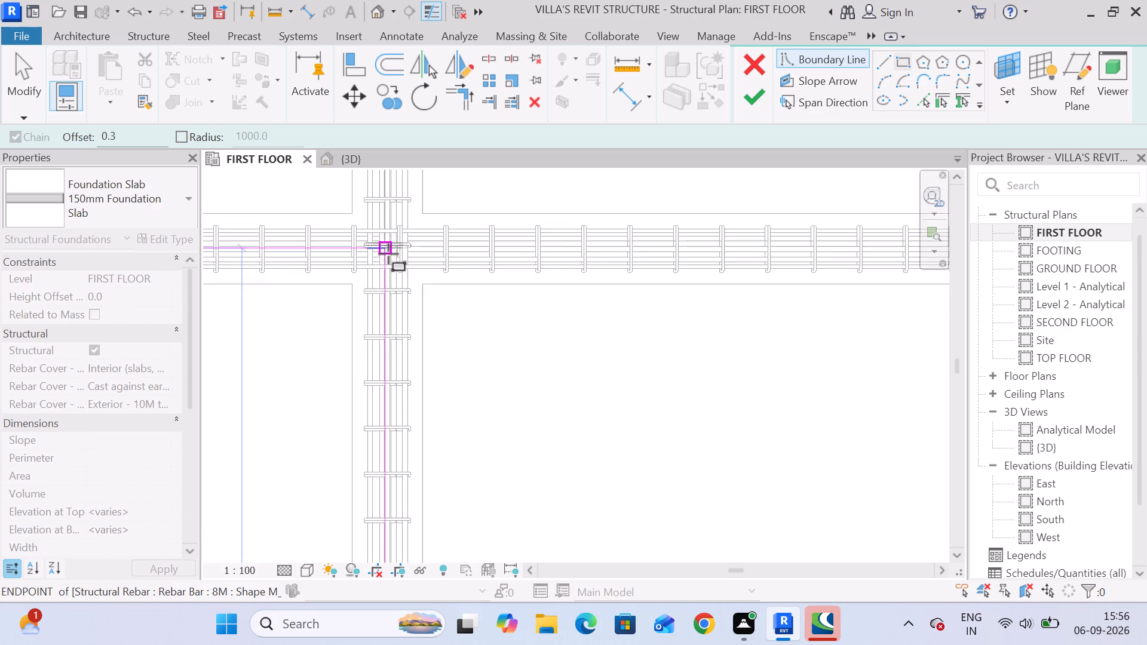
scroll(388, 254, up, 9)
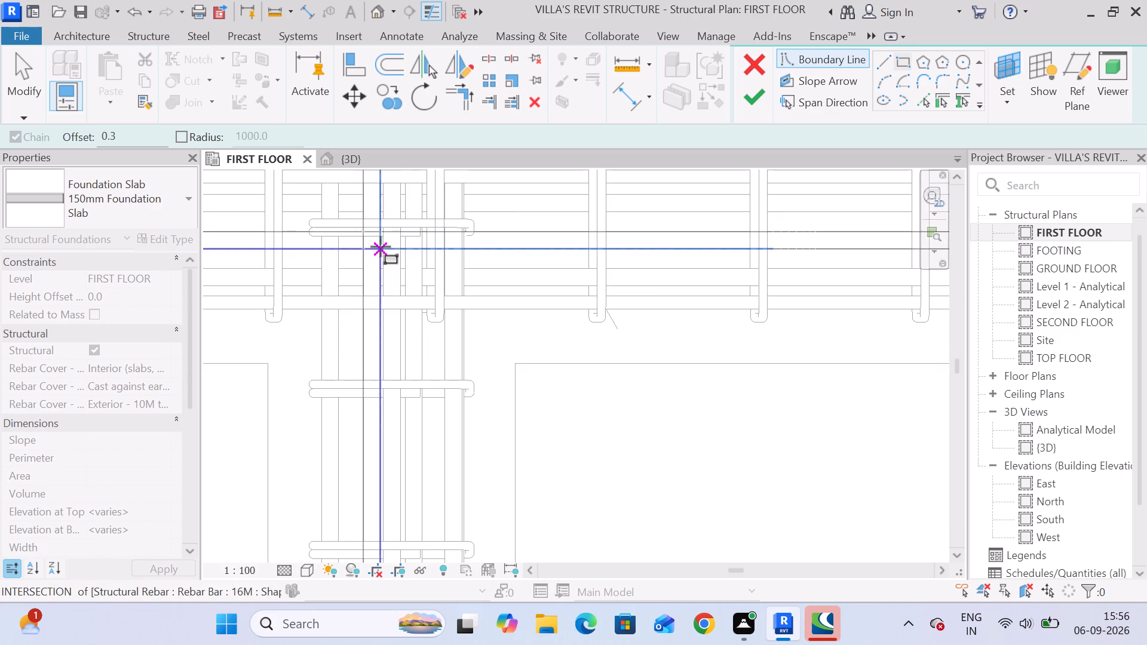
click(376, 244)
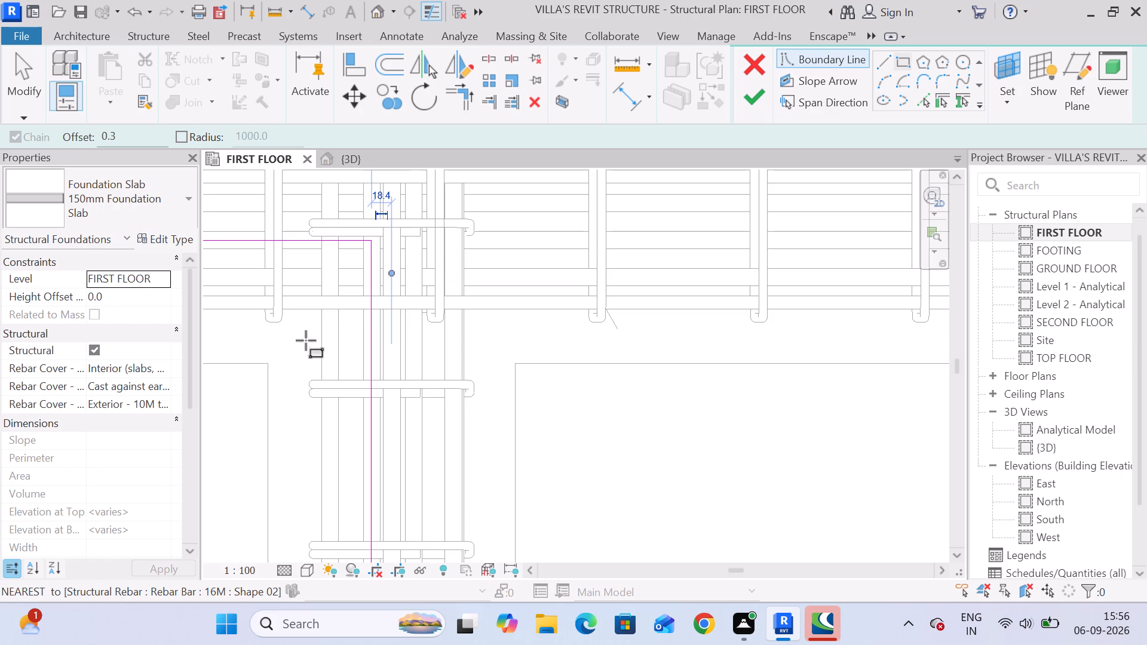
Finish the narrow bay's boundary sketch to create the 150mm foundation slab.
scroll(306, 340, down, 17)
middle_drag(363, 373, 591, 315)
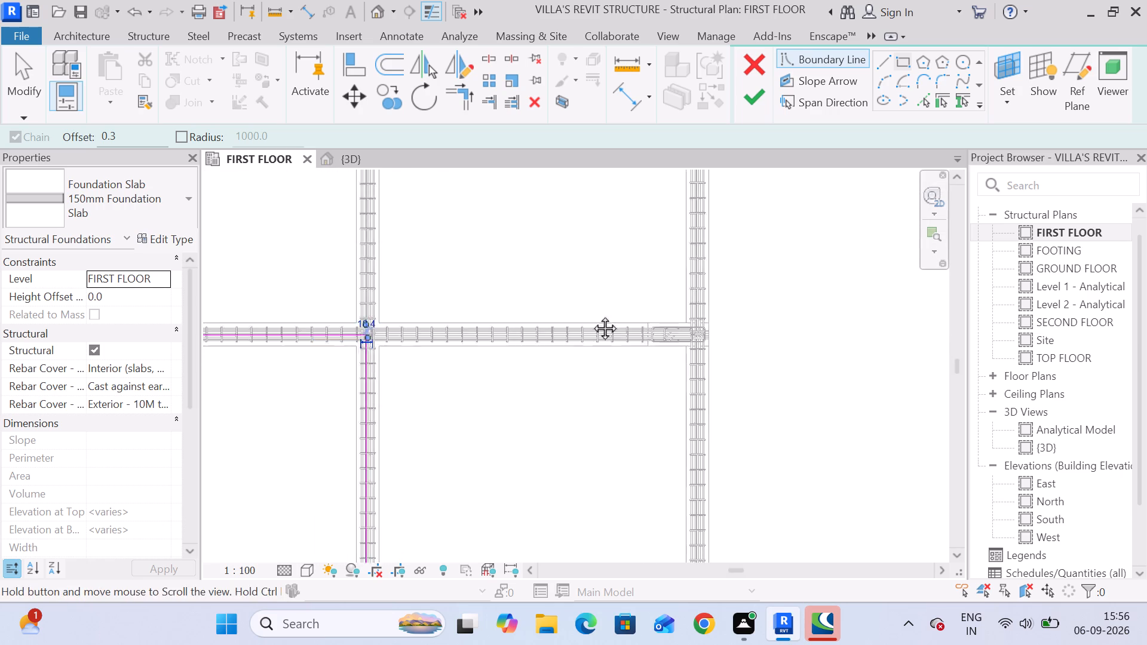
middle_drag(591, 315, 623, 300)
scroll(624, 300, up, 1)
scroll(628, 299, down, 6)
middle_drag(683, 387, 683, 334)
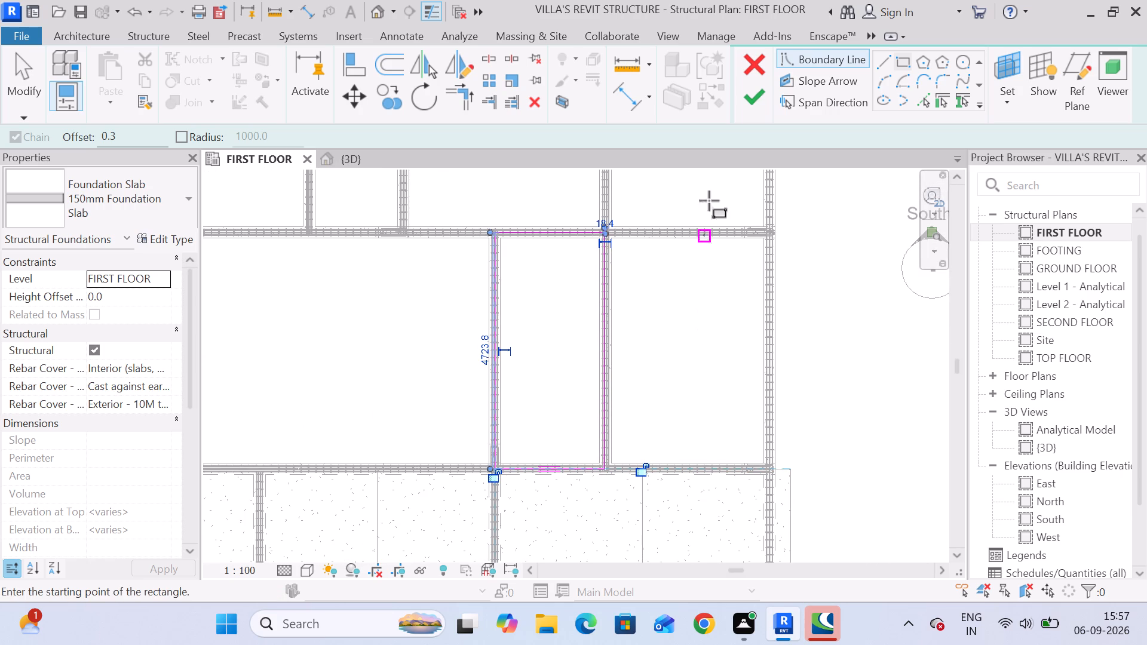
click(747, 106)
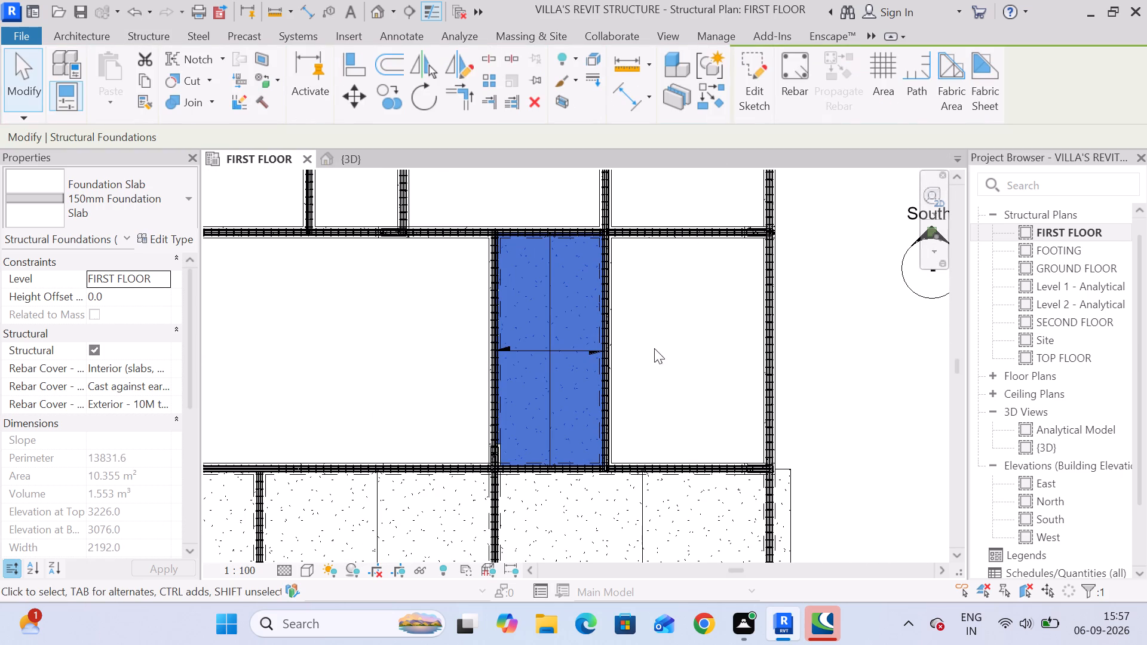
Draw a rectangular foundation slab boundary on the bay east of the narrow slab, overhanging the outer beam, with 0.01" offset, direction flipped.
middle_drag(678, 430, 533, 404)
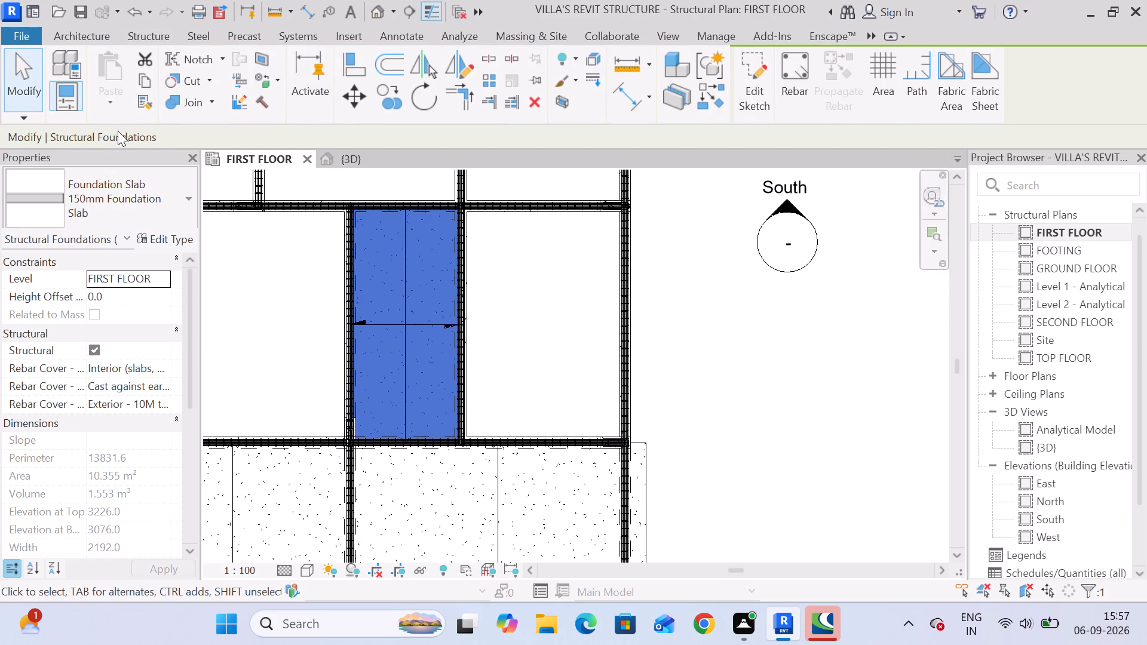
click(142, 35)
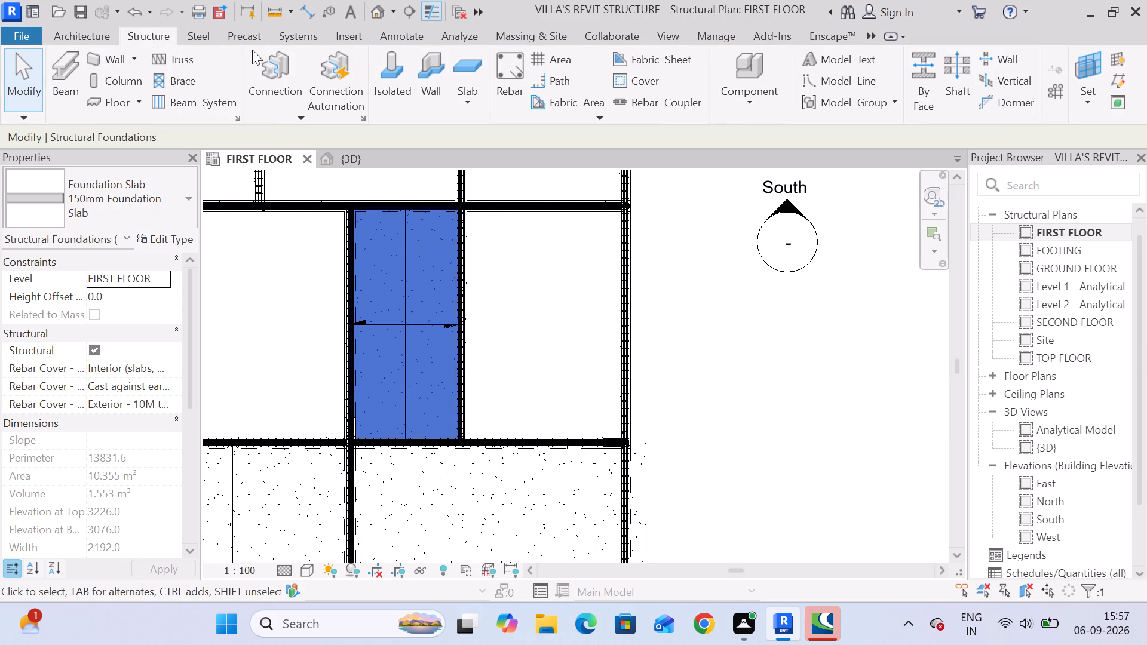
click(470, 56)
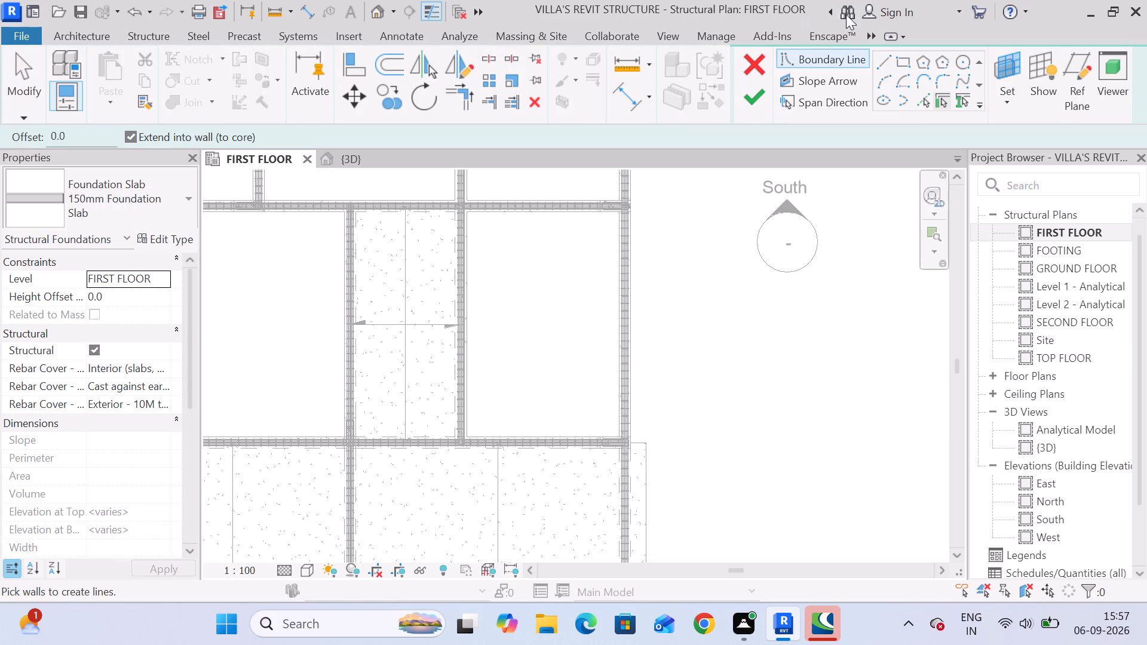
click(901, 64)
scroll(464, 442, up, 4)
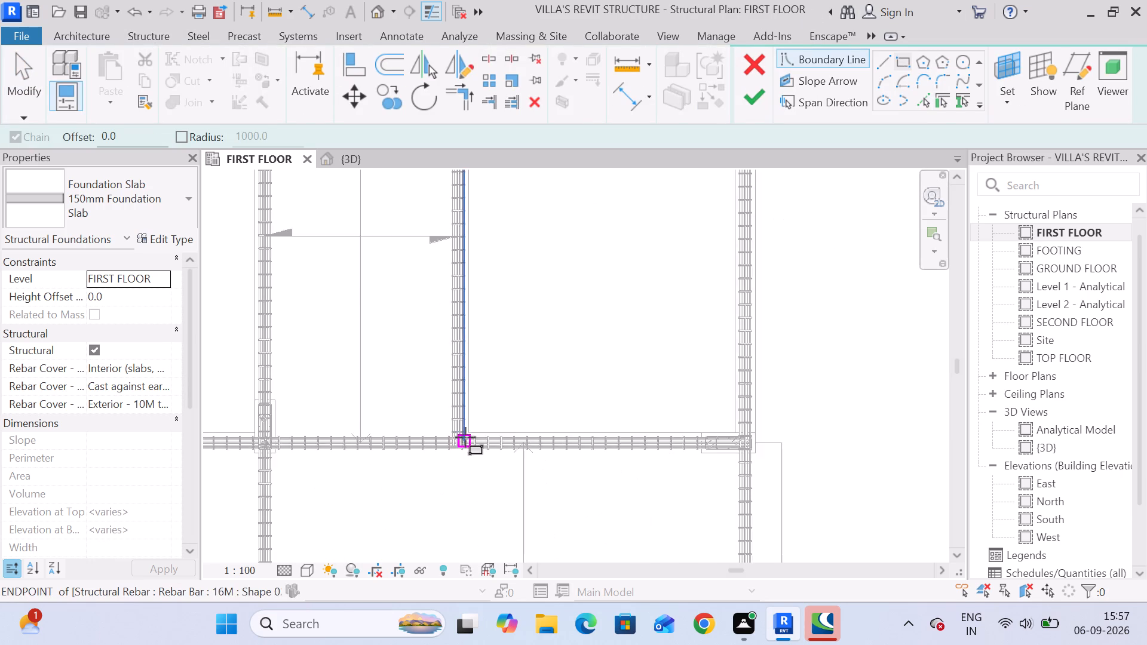
scroll(465, 437, up, 19)
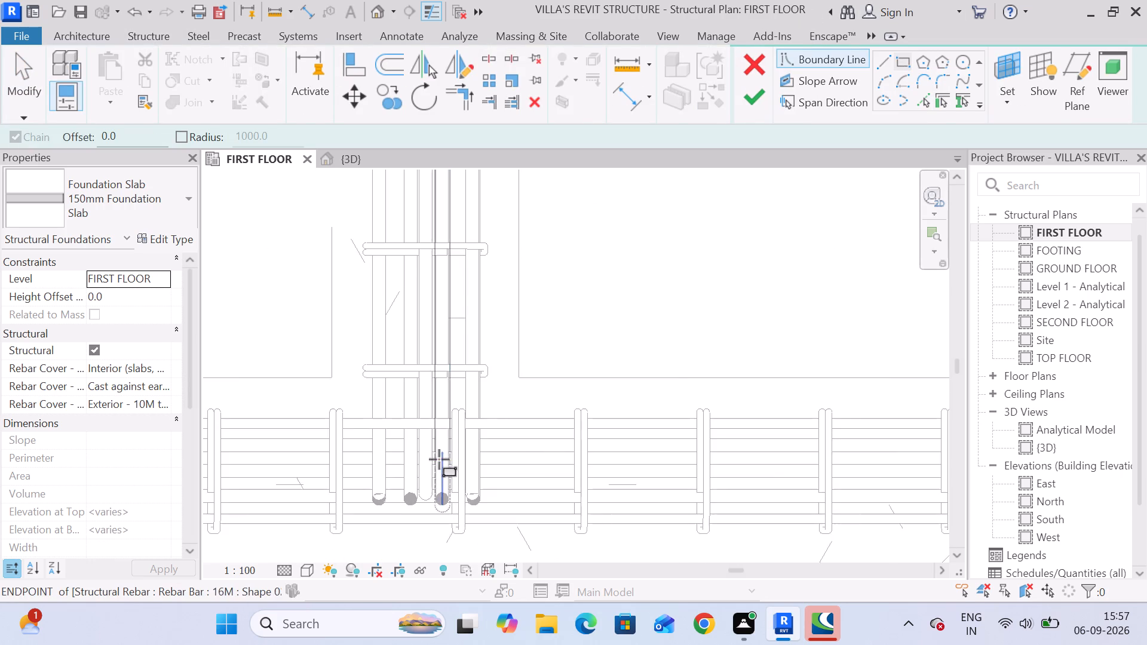
scroll(439, 459, up, 1)
scroll(394, 477, down, 2)
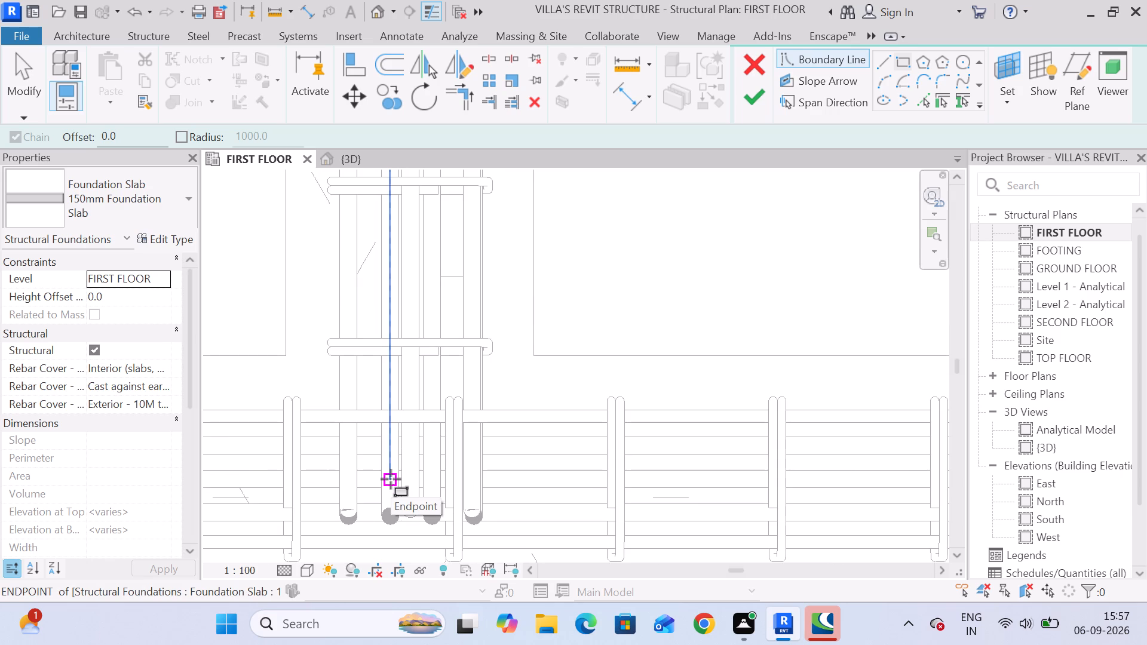
drag(131, 134, 32, 134)
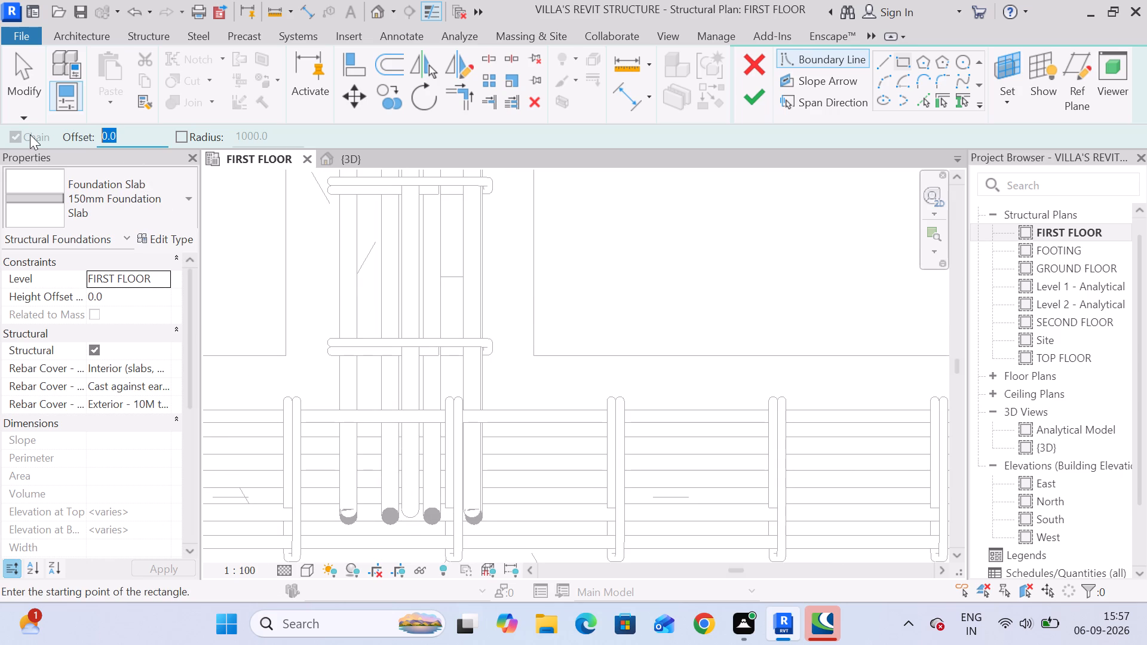
text(0.01)
key(shift+quotedbl)
key(Return)
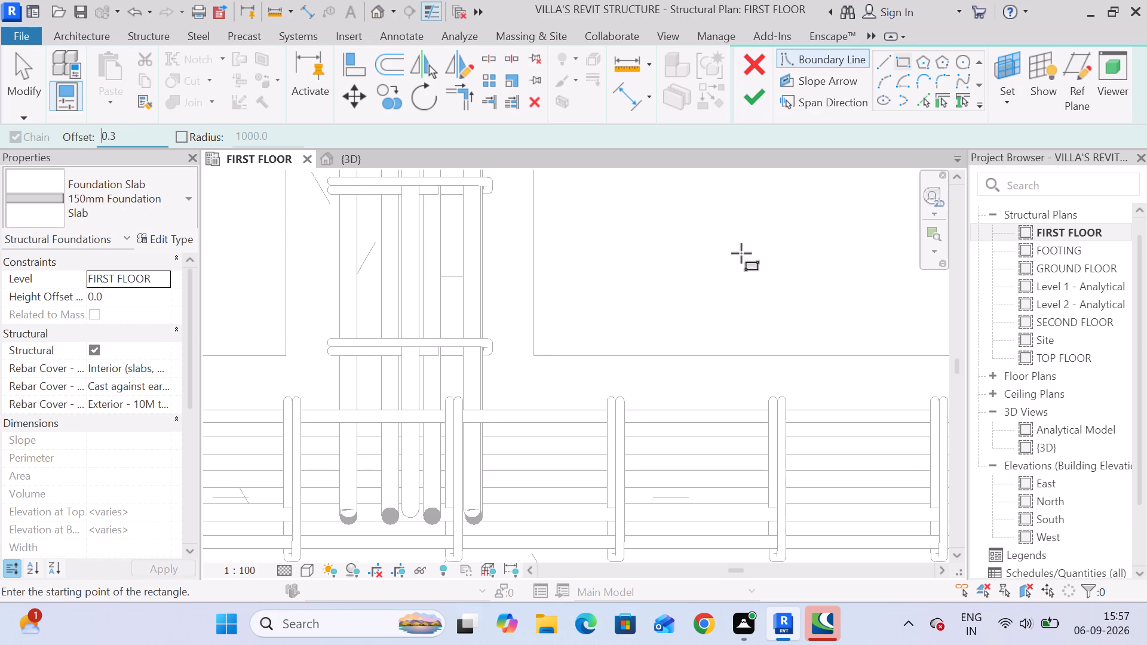
scroll(422, 489, down, 1)
middle_drag(422, 489, 420, 400)
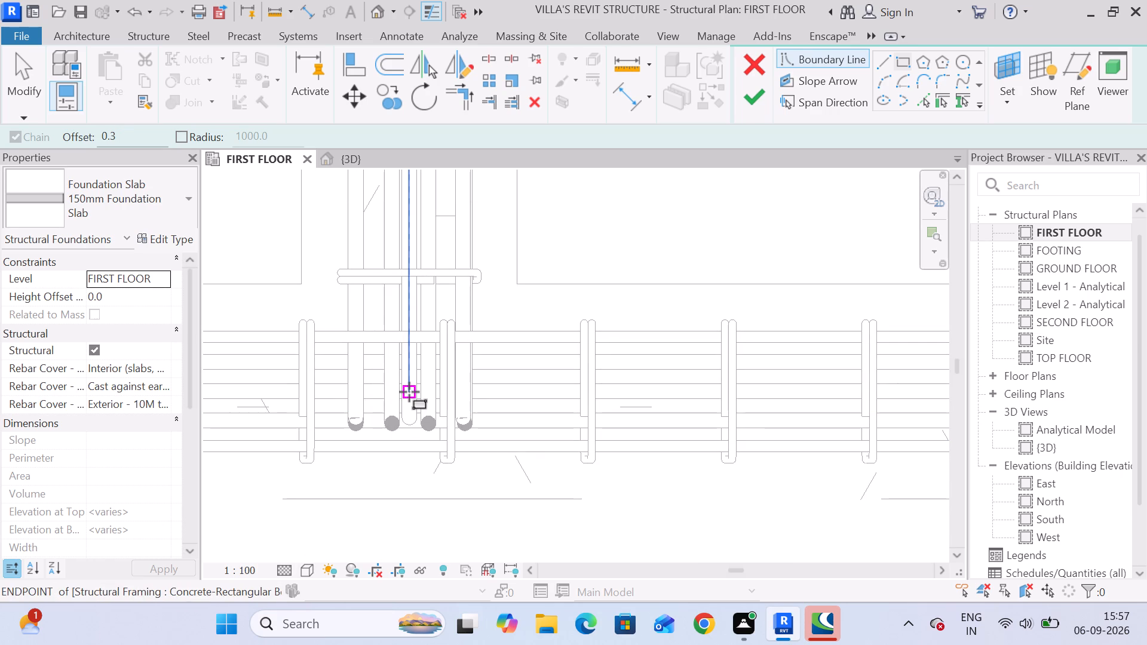
click(409, 392)
scroll(741, 243, down, 4)
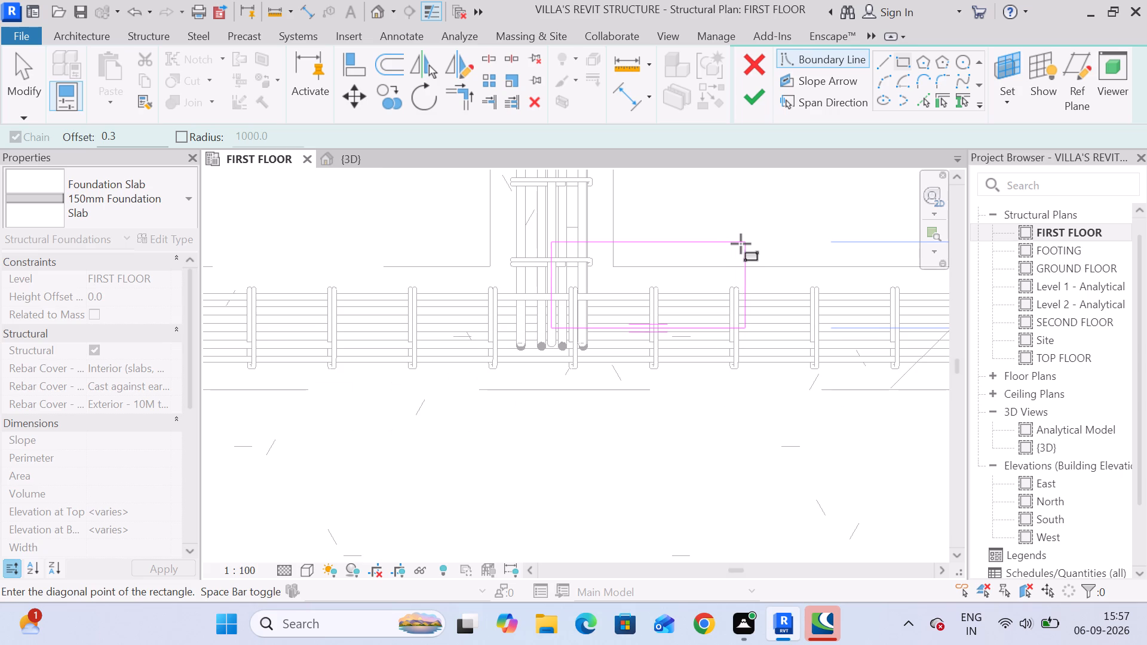
key(space)
middle_drag(744, 244, 440, 421)
scroll(844, 216, down, 13)
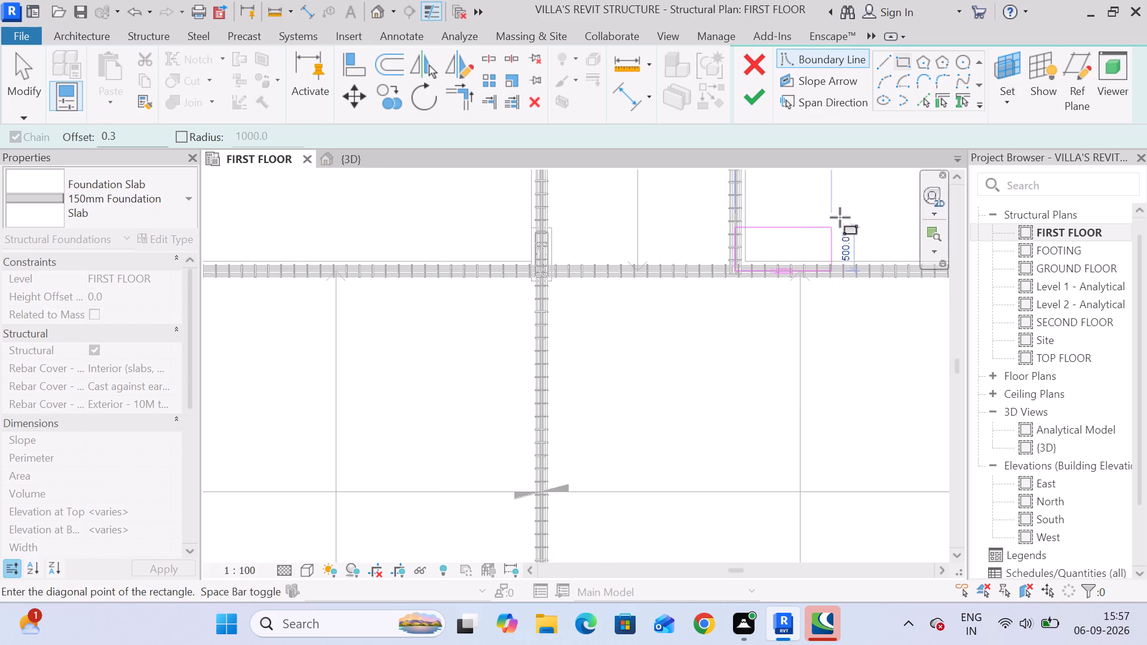
middle_drag(838, 219, 407, 471)
scroll(634, 244, down, 4)
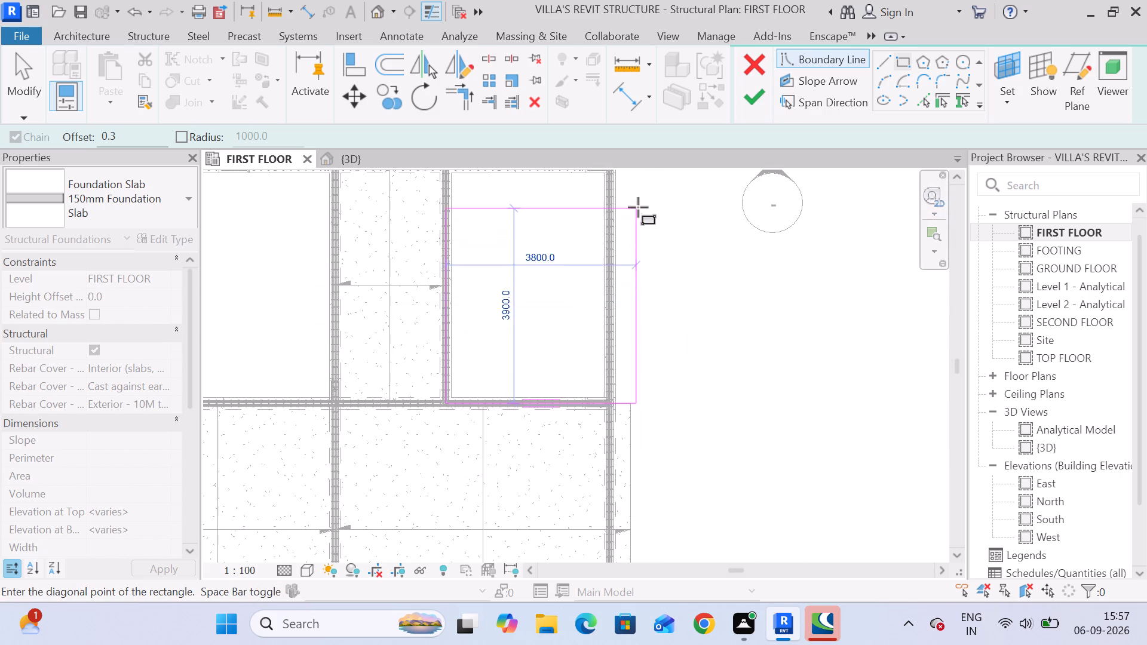
middle_drag(638, 219, 599, 430)
scroll(592, 379, up, 10)
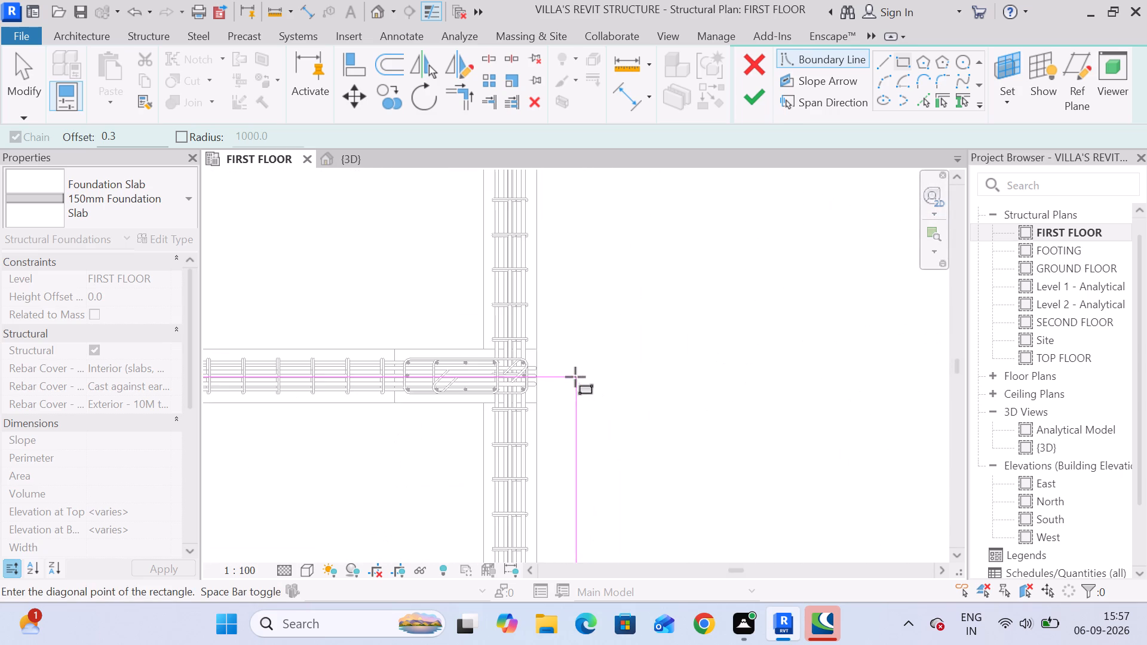
scroll(575, 377, up, 5)
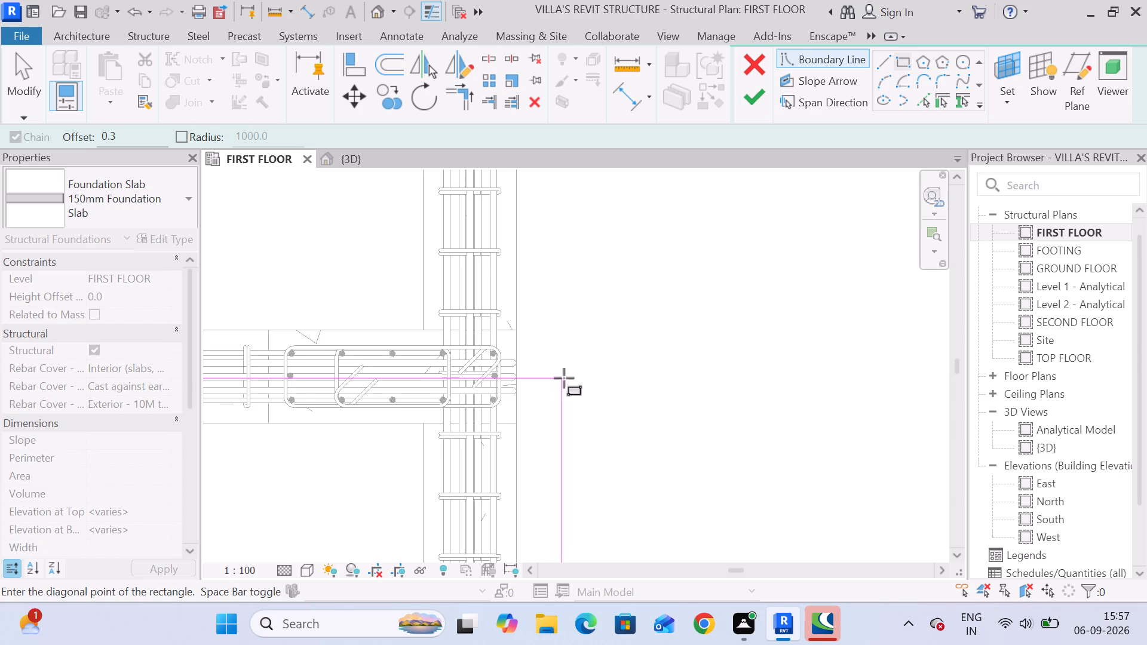
scroll(567, 376, up, 5)
click(534, 375)
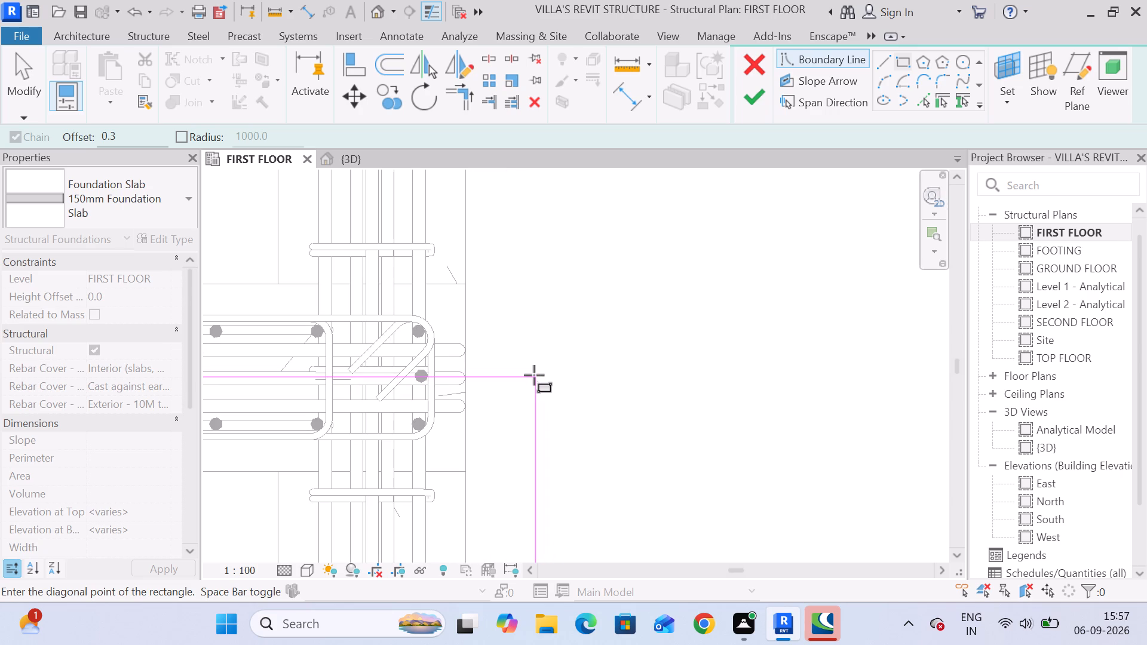
scroll(593, 371, down, 5)
middle_drag(636, 397, 630, 297)
scroll(636, 397, down, 1)
scroll(631, 296, up, 1)
scroll(633, 305, down, 6)
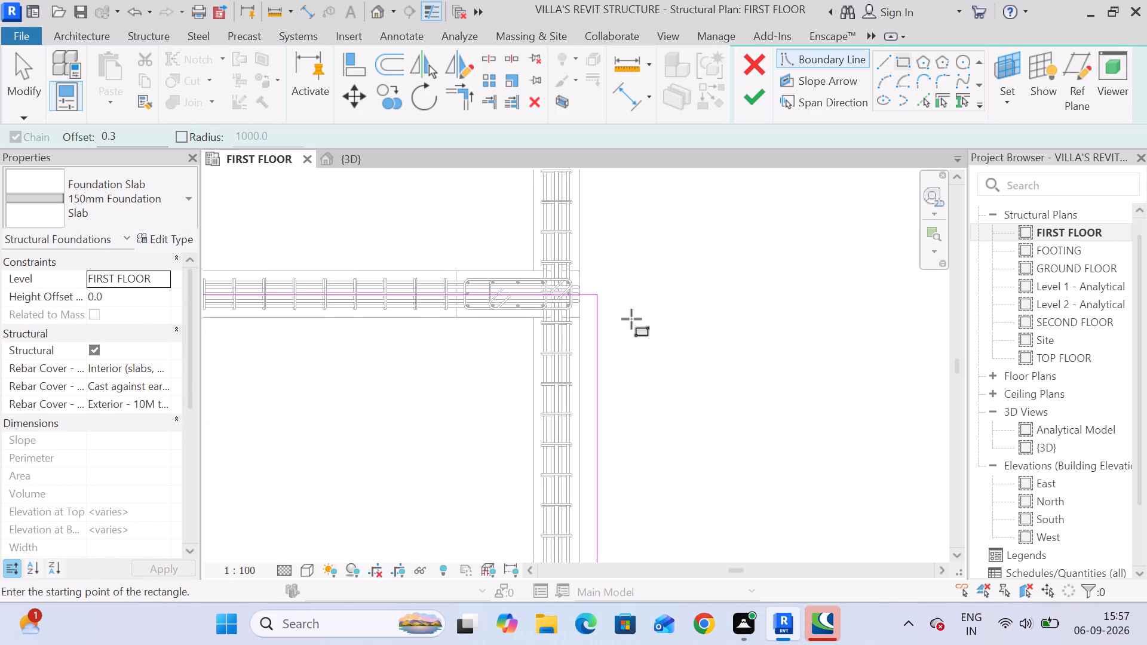
scroll(631, 319, down, 6)
middle_drag(738, 386, 670, 231)
click(25, 69)
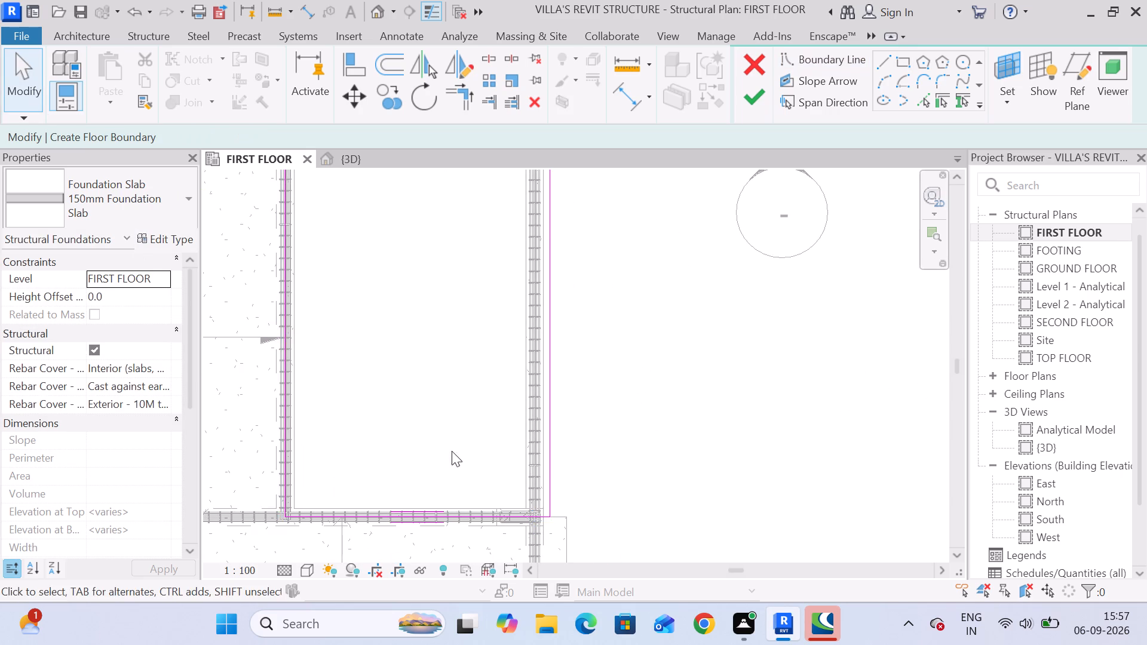
Align the new boundary's outer east edge with the overhanging east edge of the slab directly south of it.
scroll(489, 512, up, 4)
middle_drag(674, 503, 648, 392)
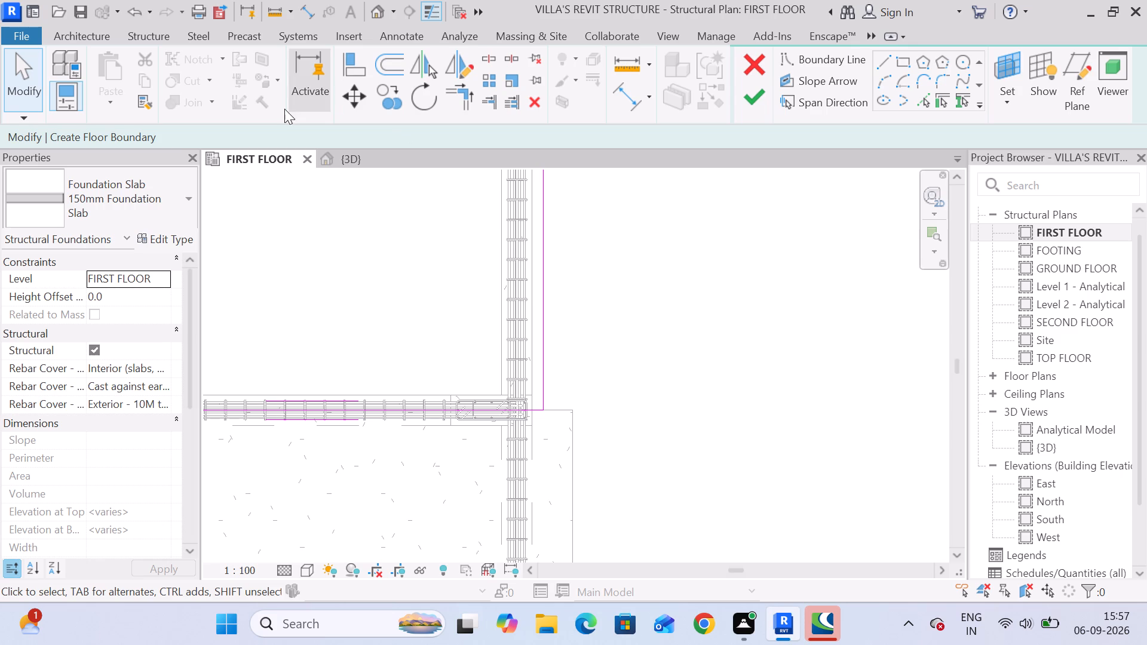
click(365, 72)
click(573, 443)
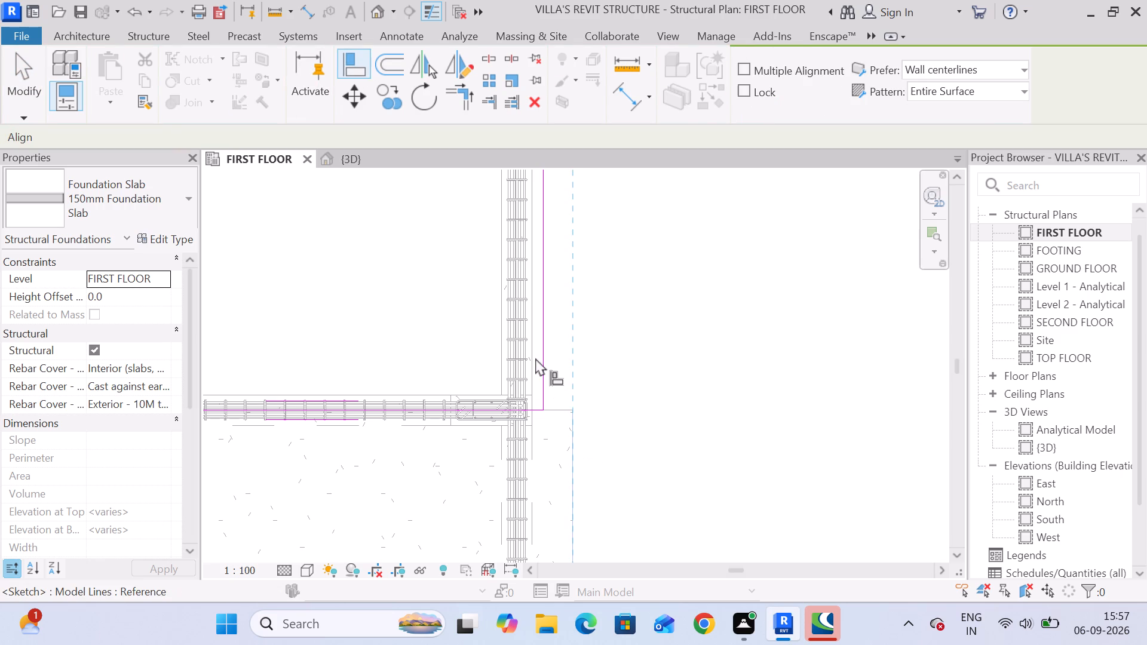
click(535, 358)
click(631, 431)
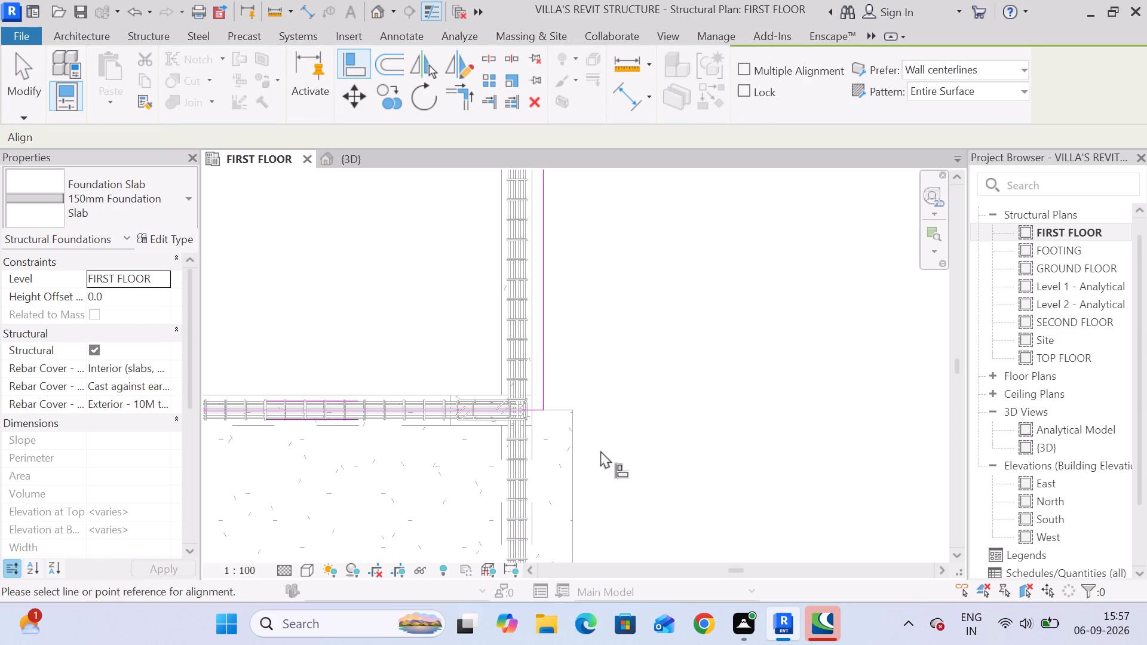
click(574, 457)
click(543, 375)
click(649, 401)
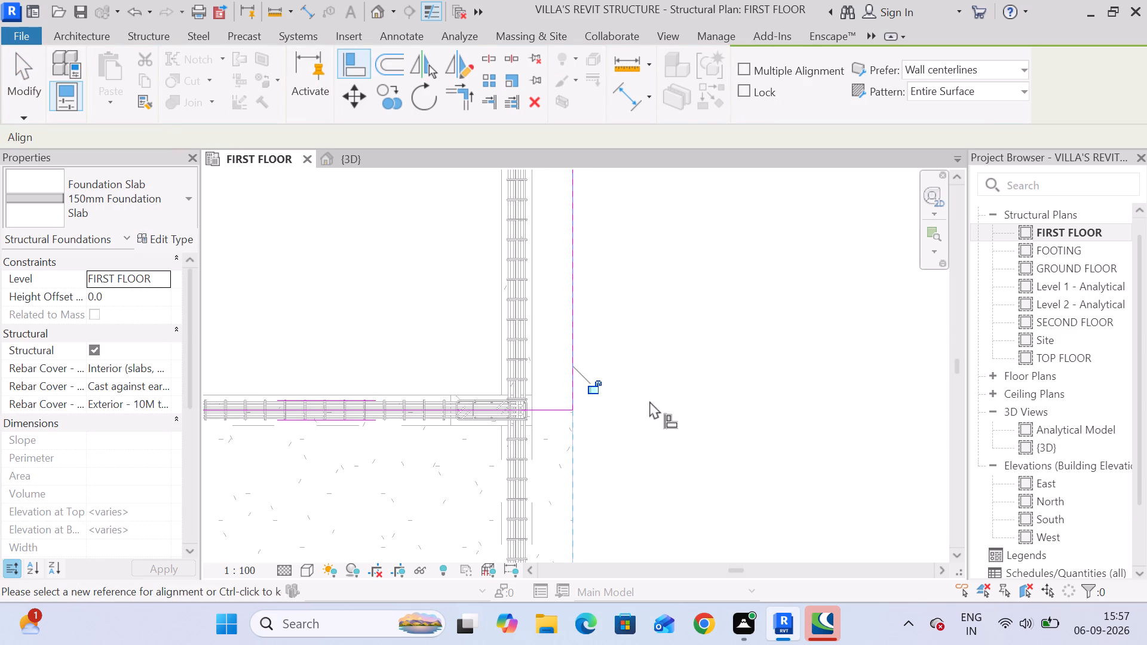
scroll(664, 401, down, 5)
click(26, 78)
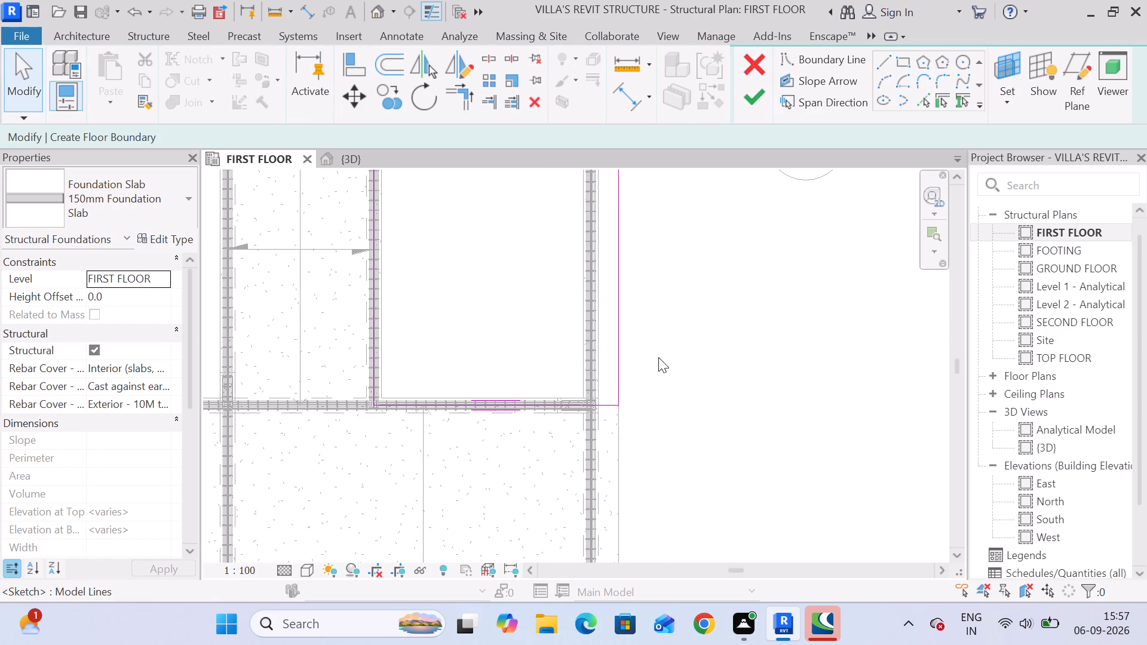
Finish the east bay's boundary sketch to create the 150mm foundation slab, and deselect it.
scroll(727, 314, down, 5)
click(744, 102)
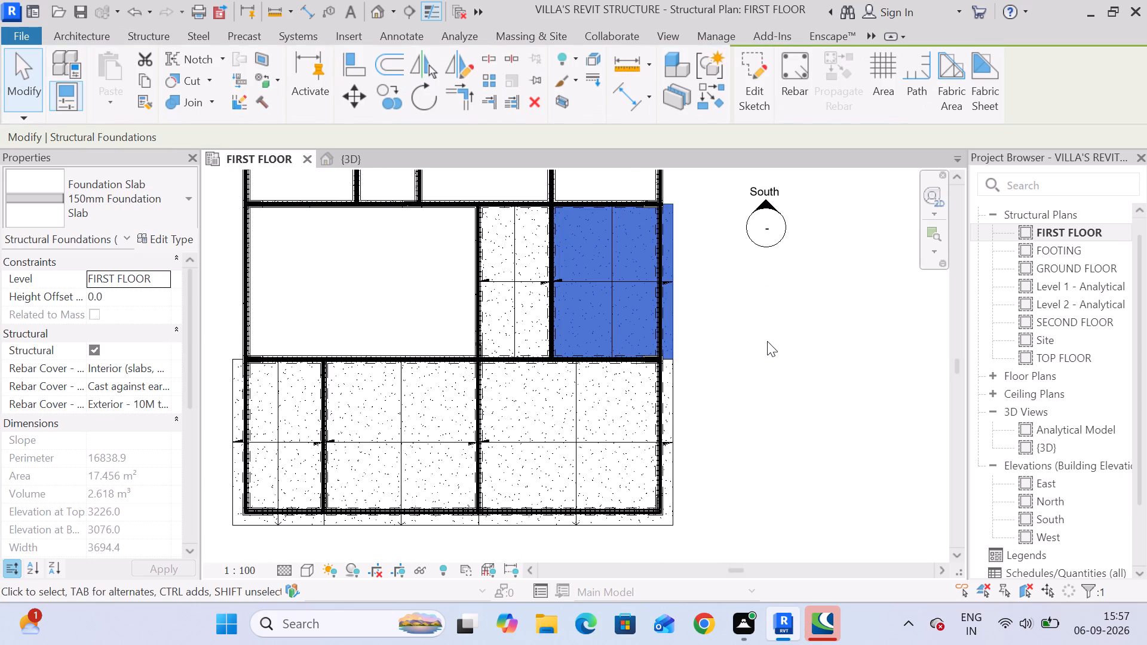
click(767, 341)
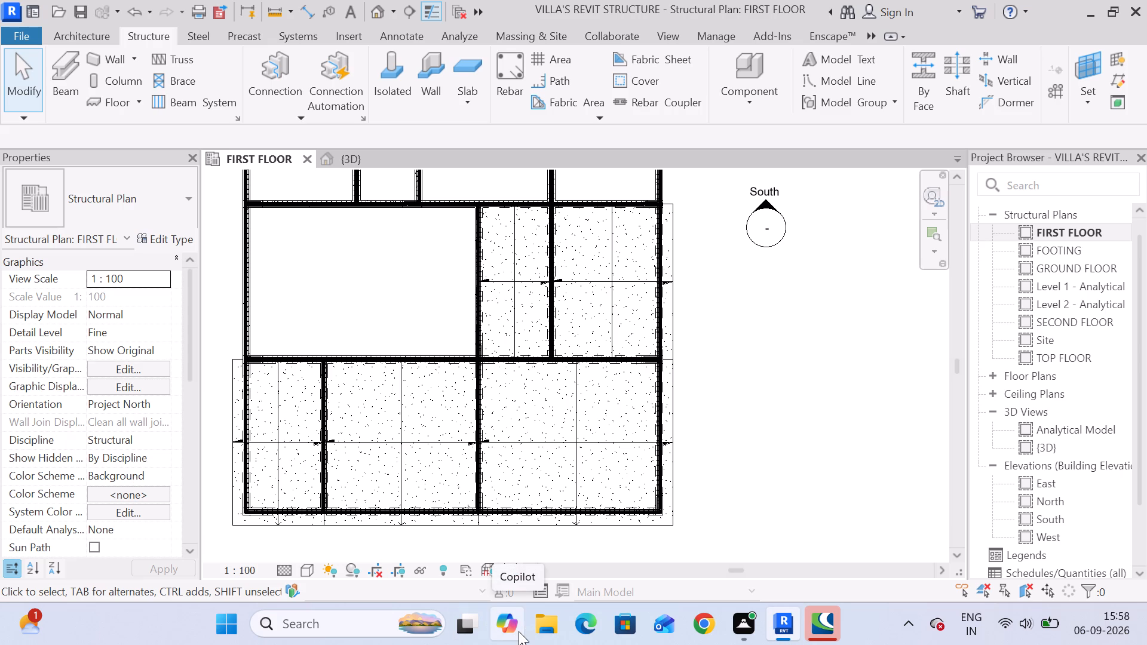
Draw a rectangular 150mm foundation slab boundary on the large empty west bay, overhanging the outer beam, with 0.01" offset, direction flipped.
scroll(510, 644, down, 5)
scroll(397, 634, down, 4)
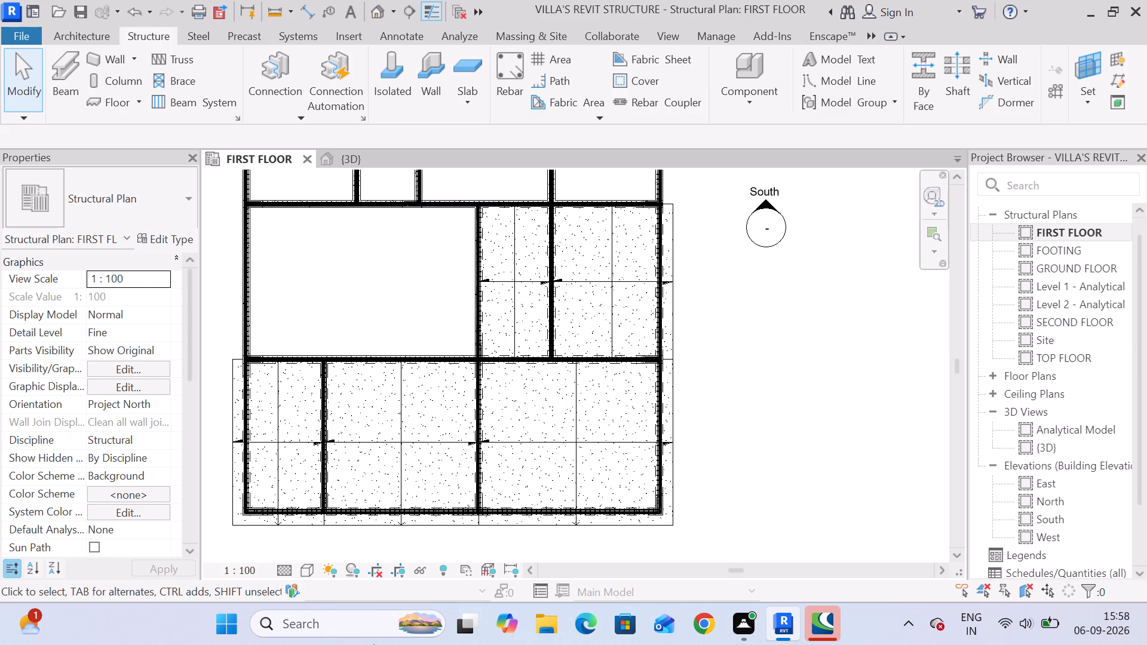
scroll(522, 394, down, 5)
middle_drag(516, 401, 585, 362)
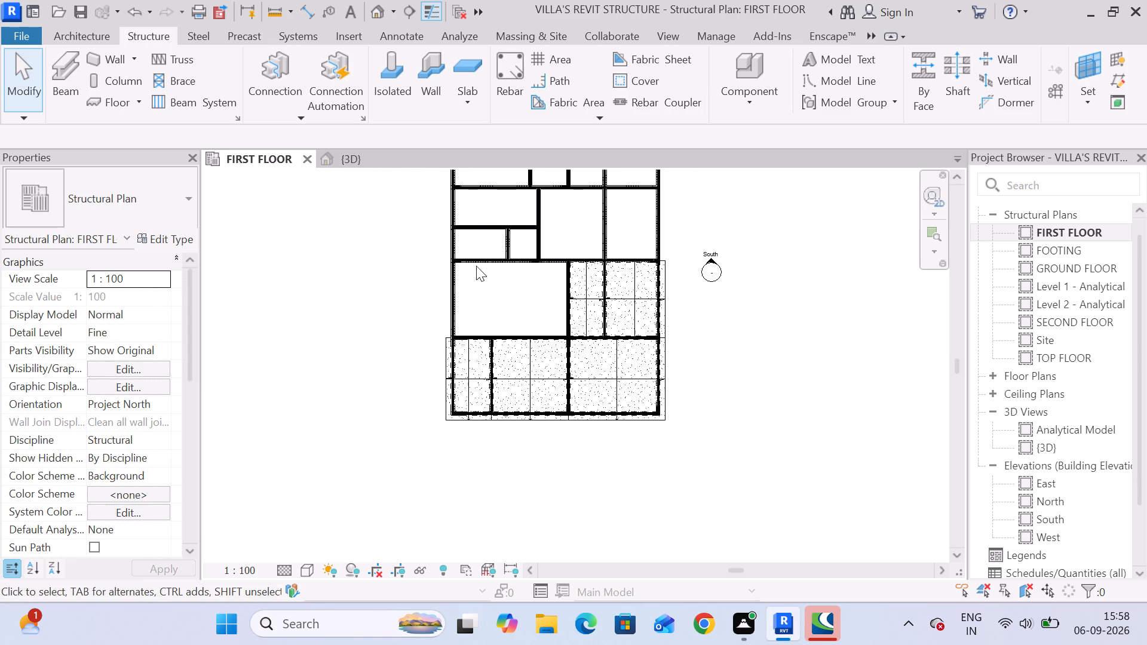
scroll(476, 265, up, 2)
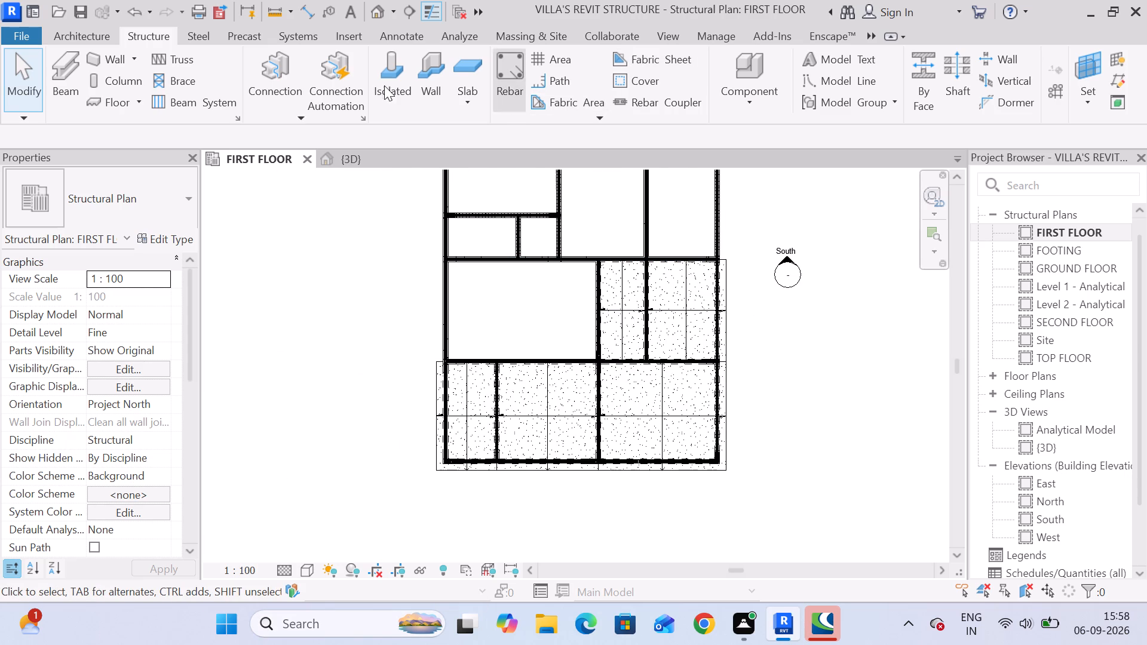
click(449, 64)
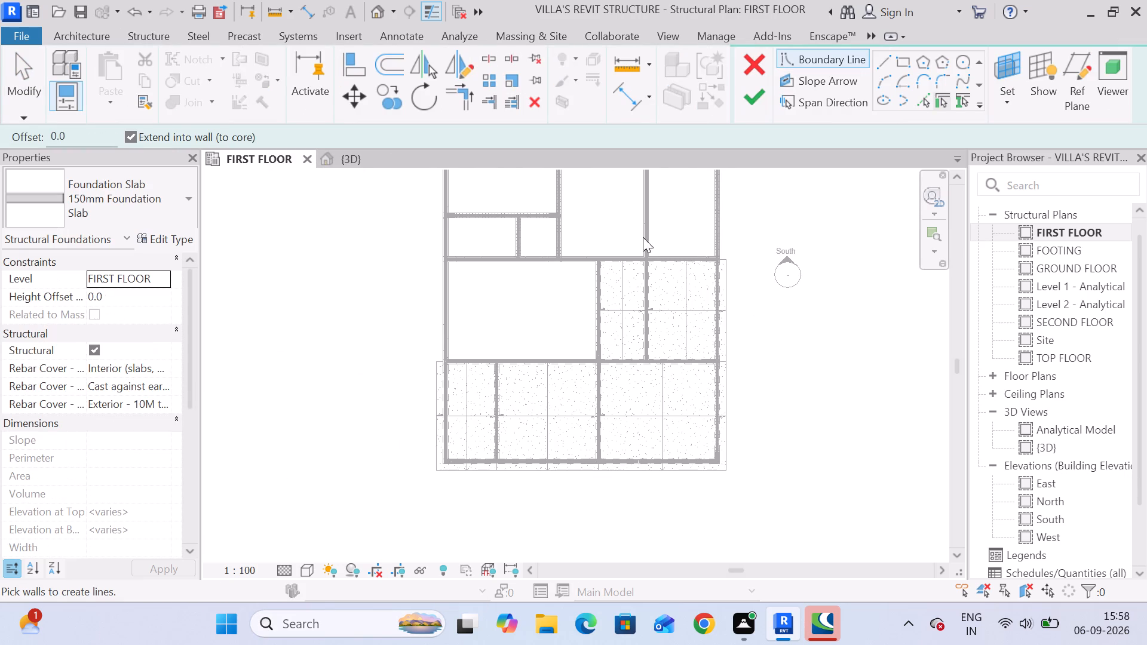
click(903, 63)
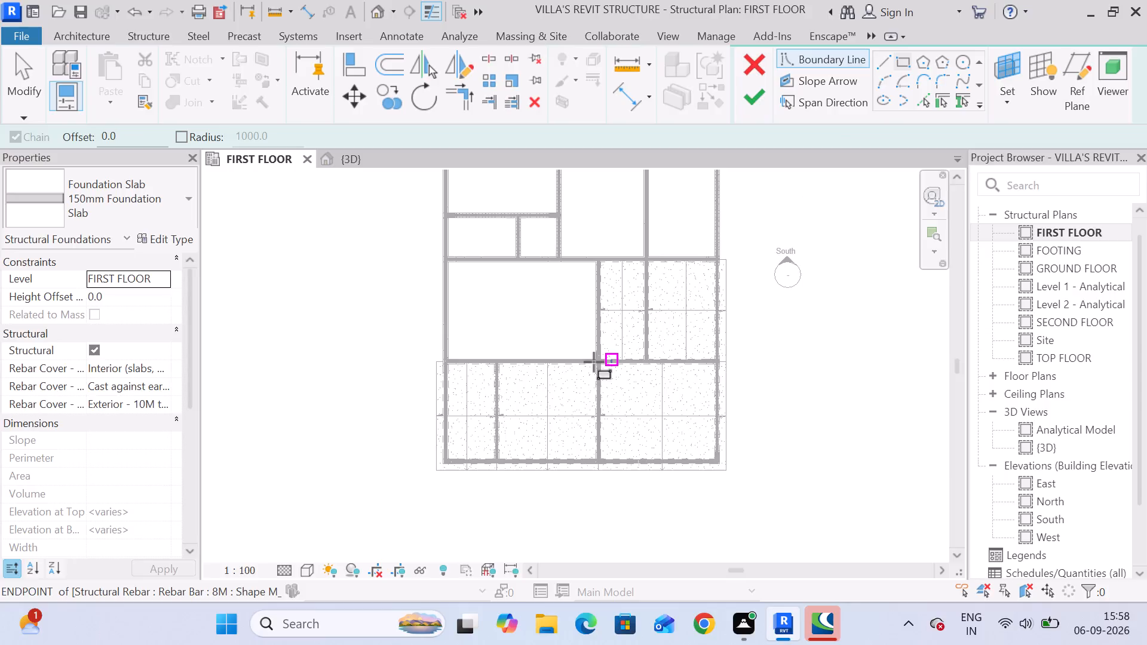
scroll(578, 361, up, 11)
scroll(633, 386, up, 11)
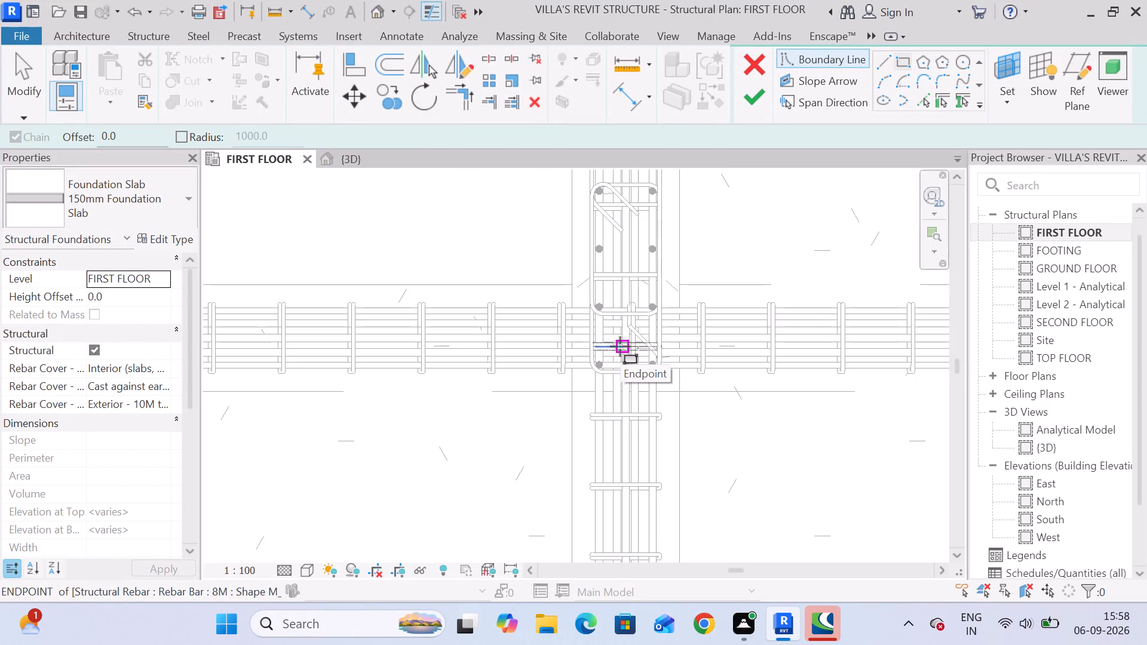
drag(157, 133, 71, 133)
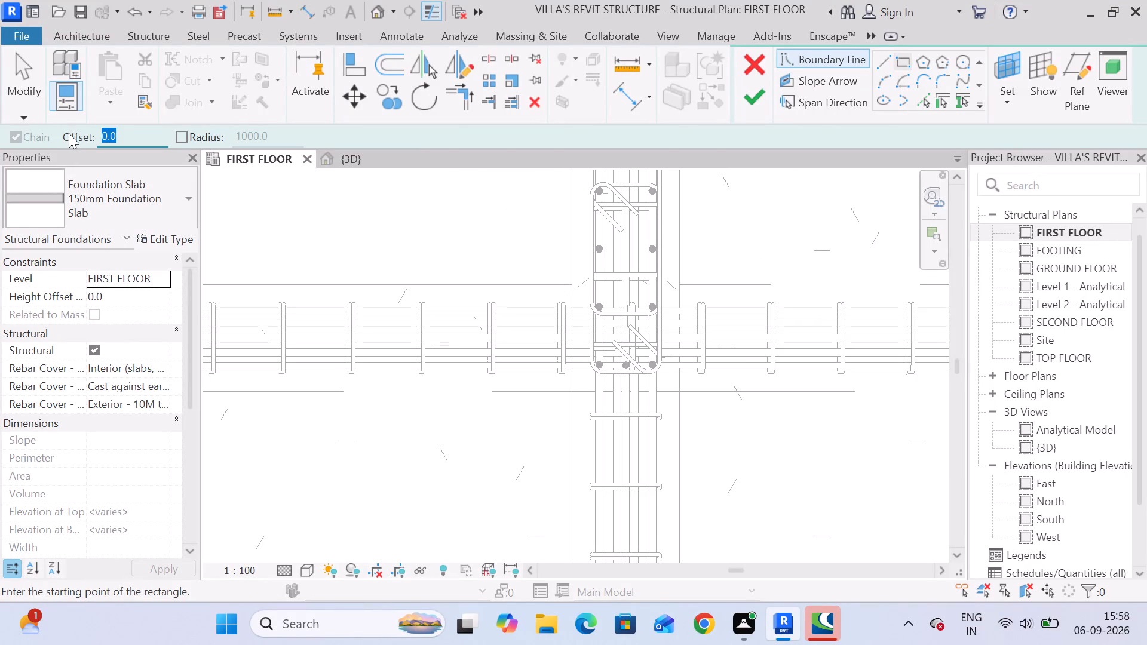
text(0.01)
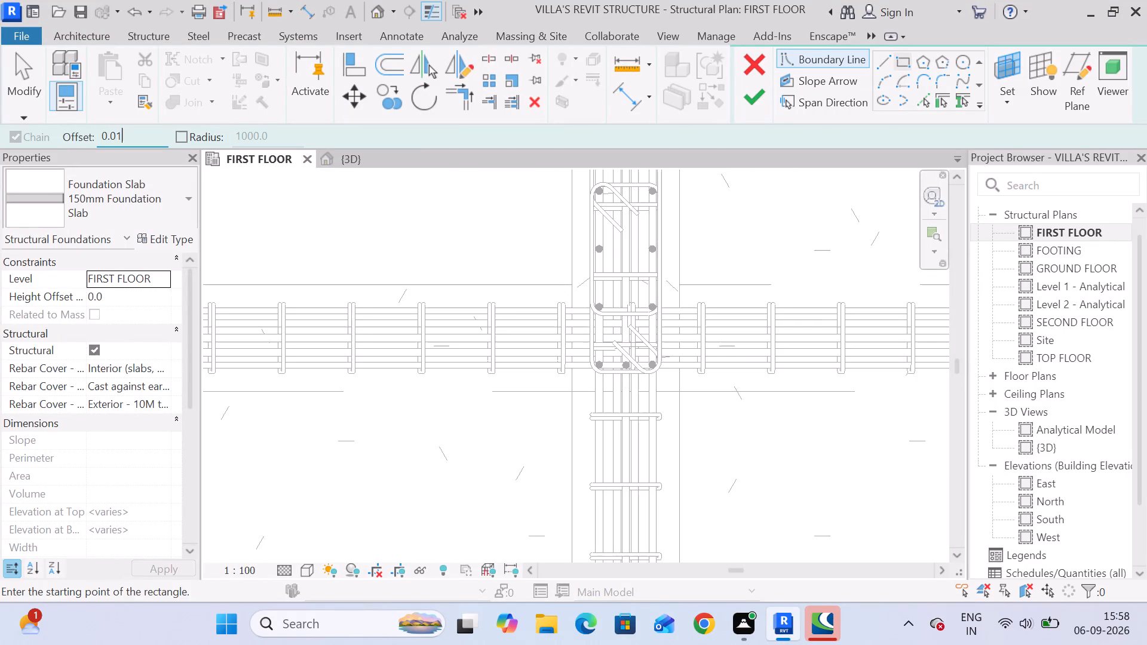
key(shift+quotedbl)
key(Return)
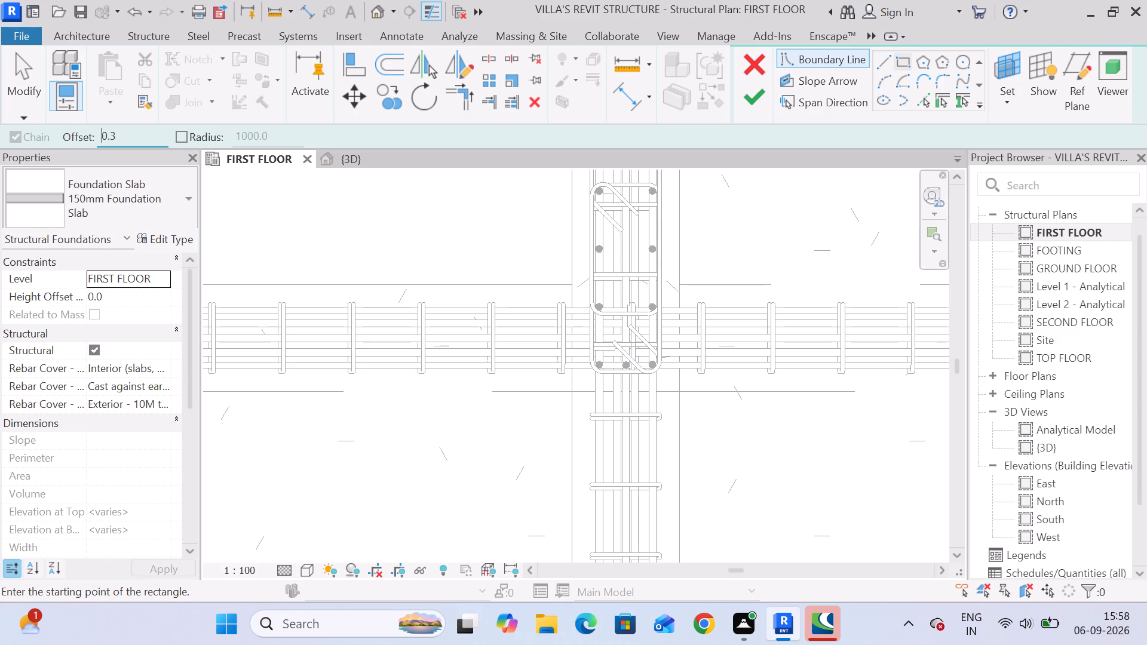
scroll(627, 339, up, 8)
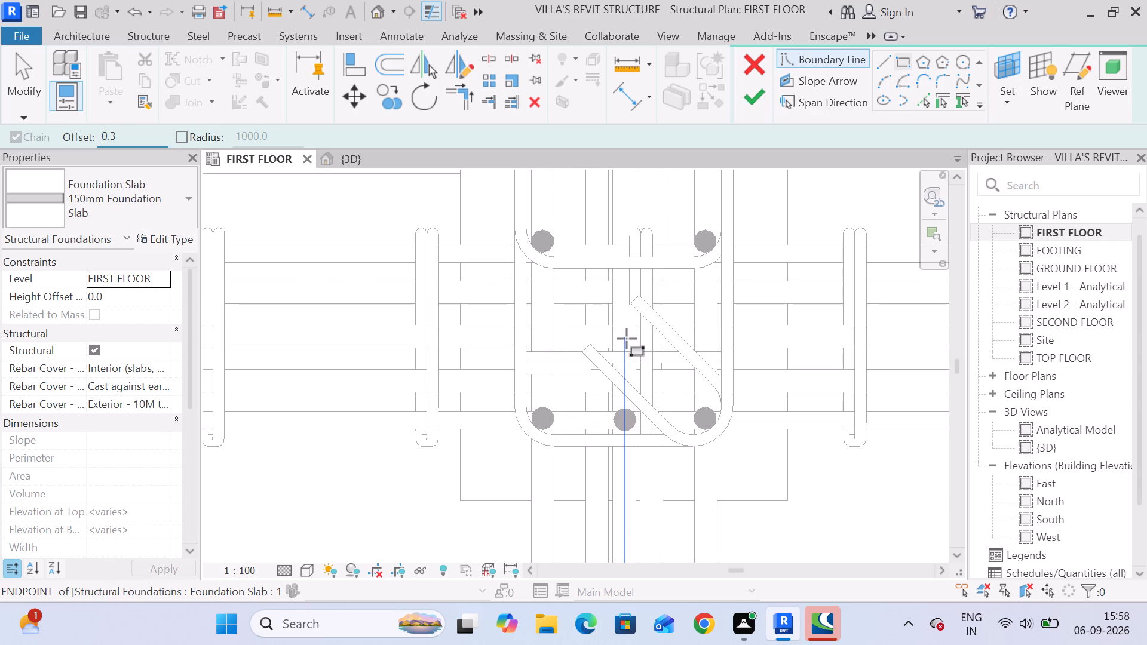
click(625, 337)
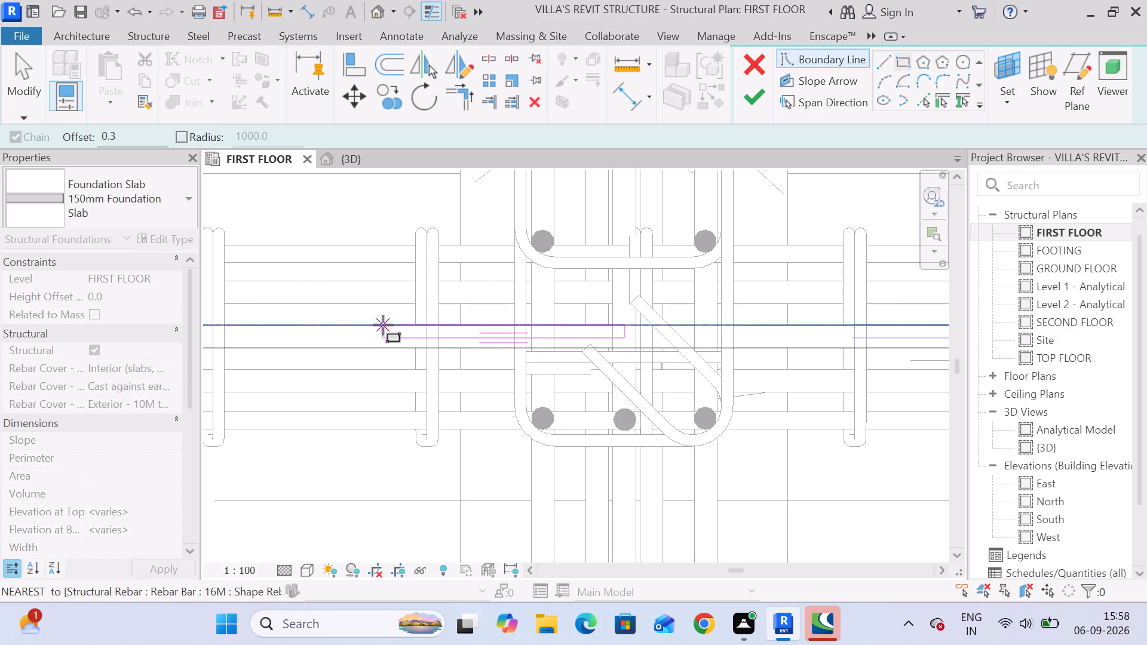
key(space)
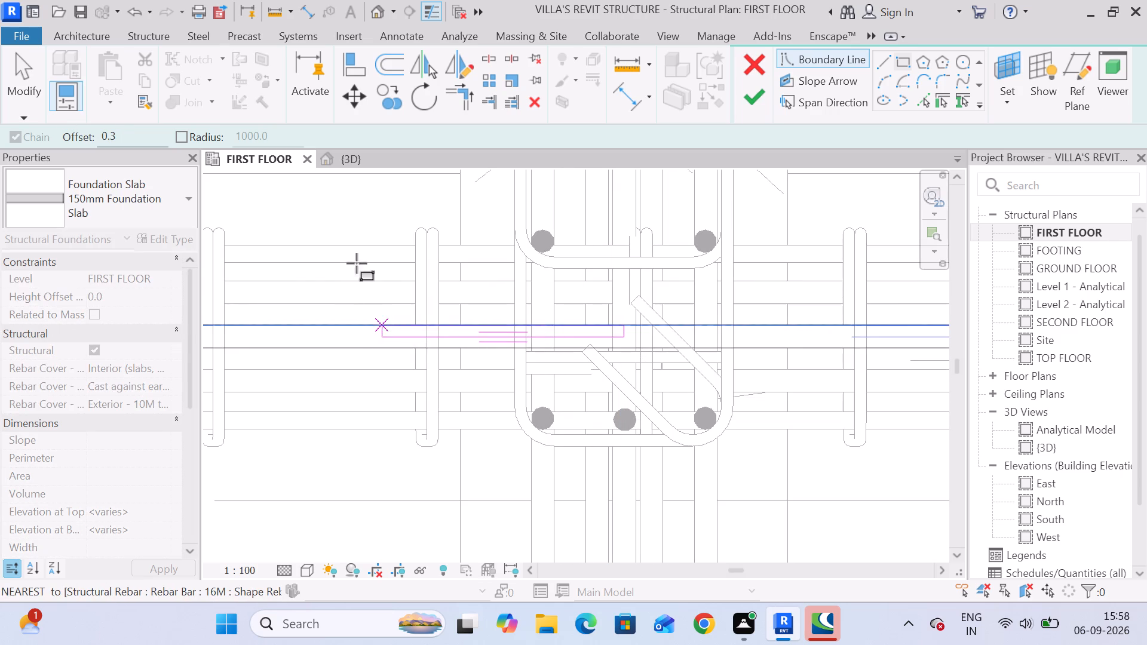
scroll(330, 235, down, 11)
middle_drag(336, 247, 679, 443)
scroll(401, 247, down, 13)
middle_drag(401, 247, 780, 472)
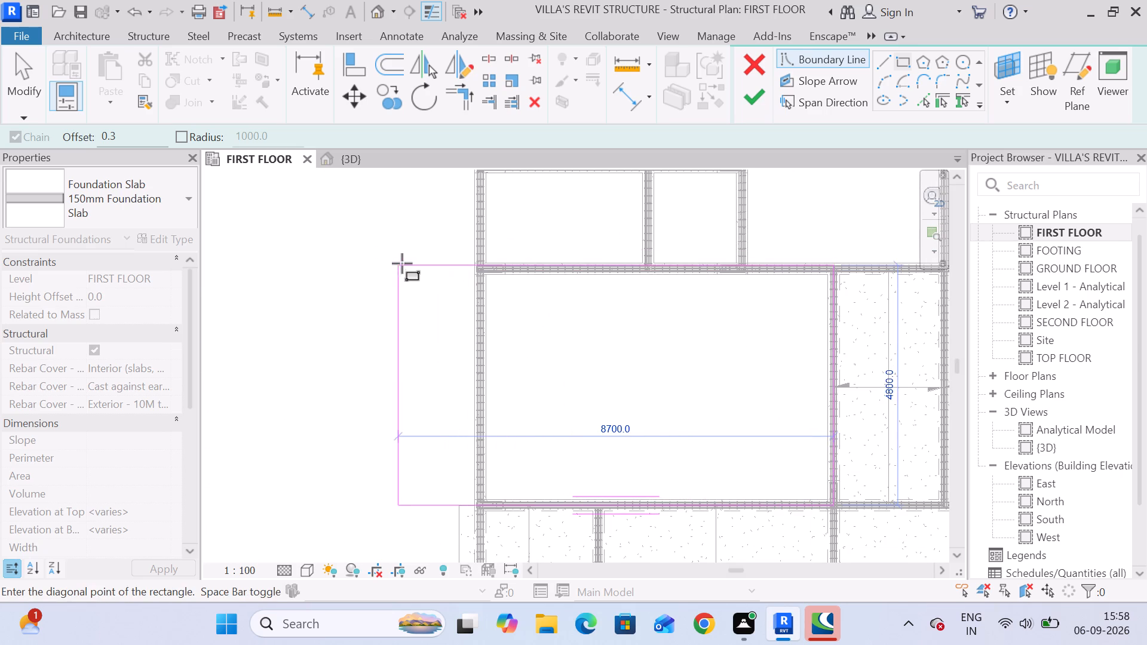
scroll(426, 271, up, 14)
middle_drag(576, 256, 437, 261)
scroll(437, 261, up, 3)
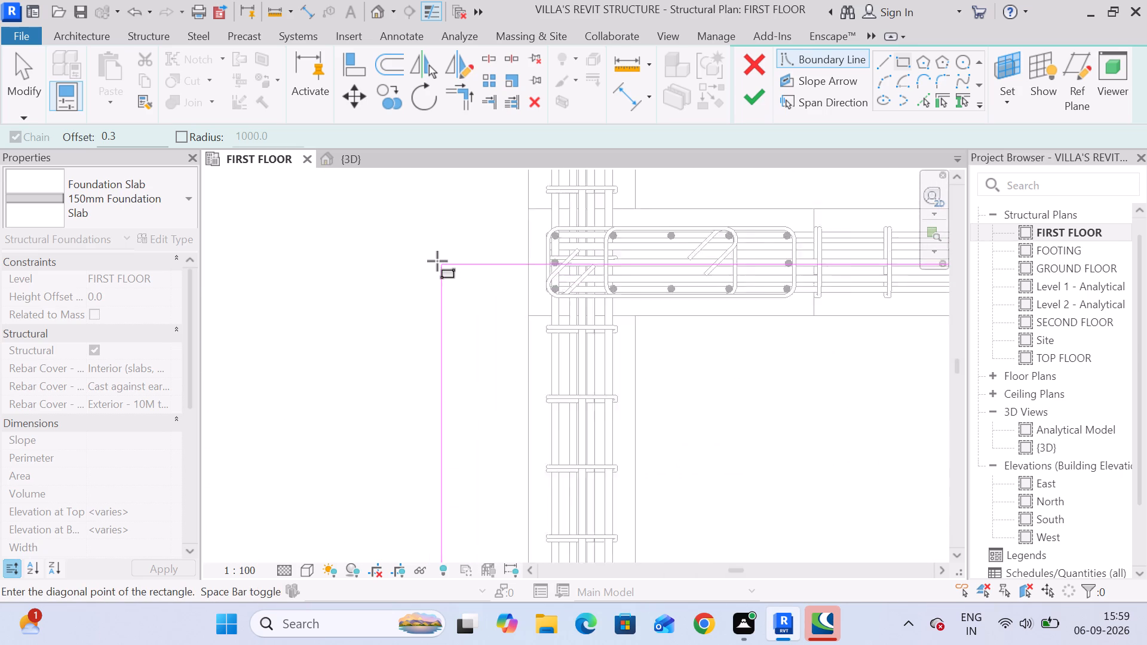
scroll(469, 261, up, 5)
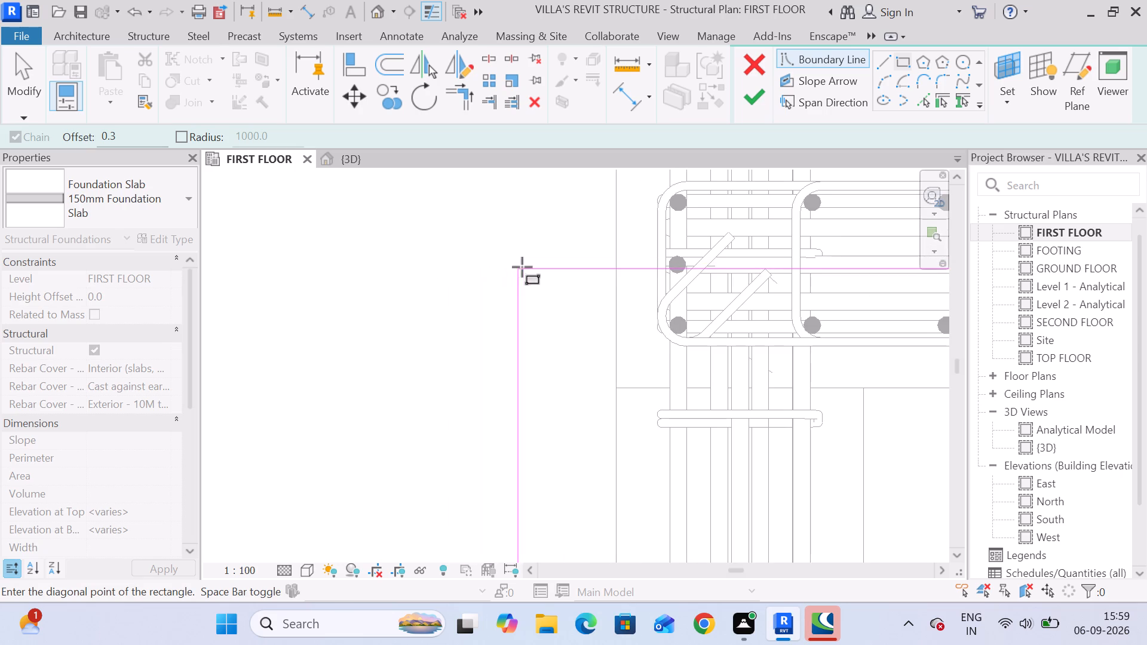
middle_drag(523, 267, 310, 282)
click(320, 278)
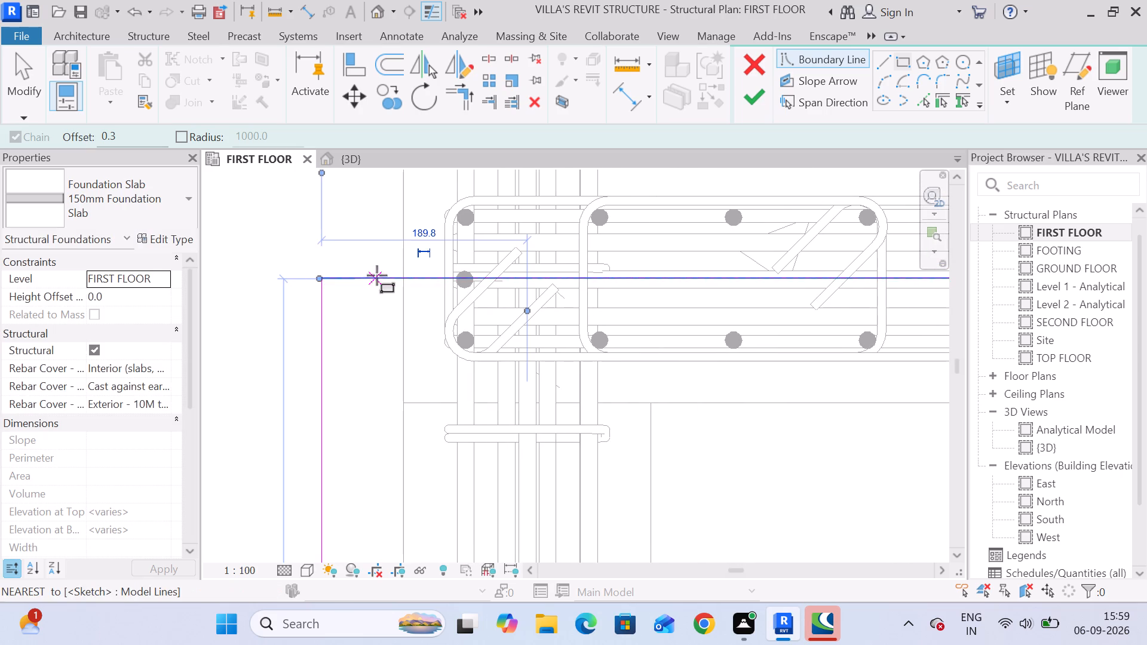
scroll(385, 262, down, 15)
middle_drag(406, 332, 418, 199)
scroll(419, 234, down, 2)
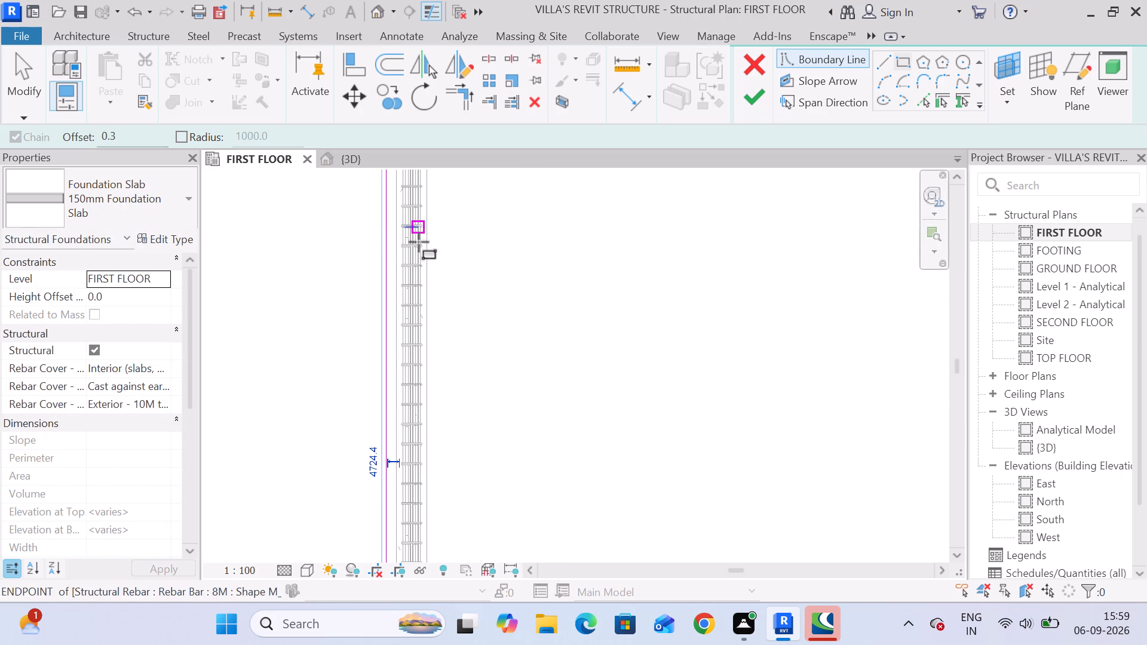
scroll(419, 242, down, 8)
click(44, 92)
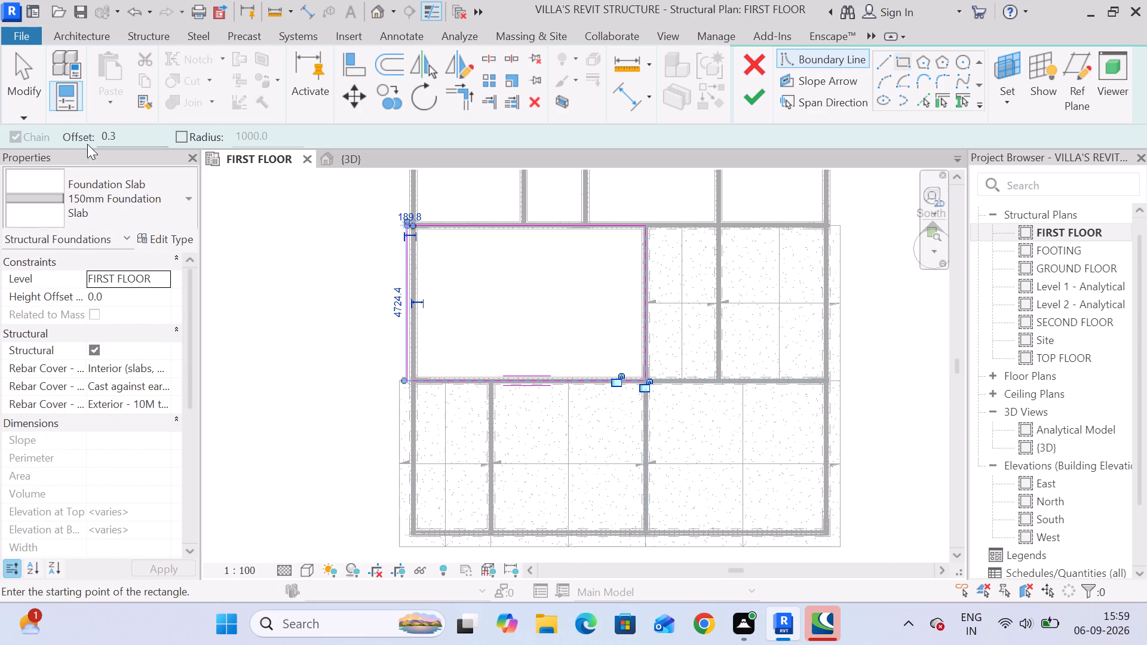
click(21, 78)
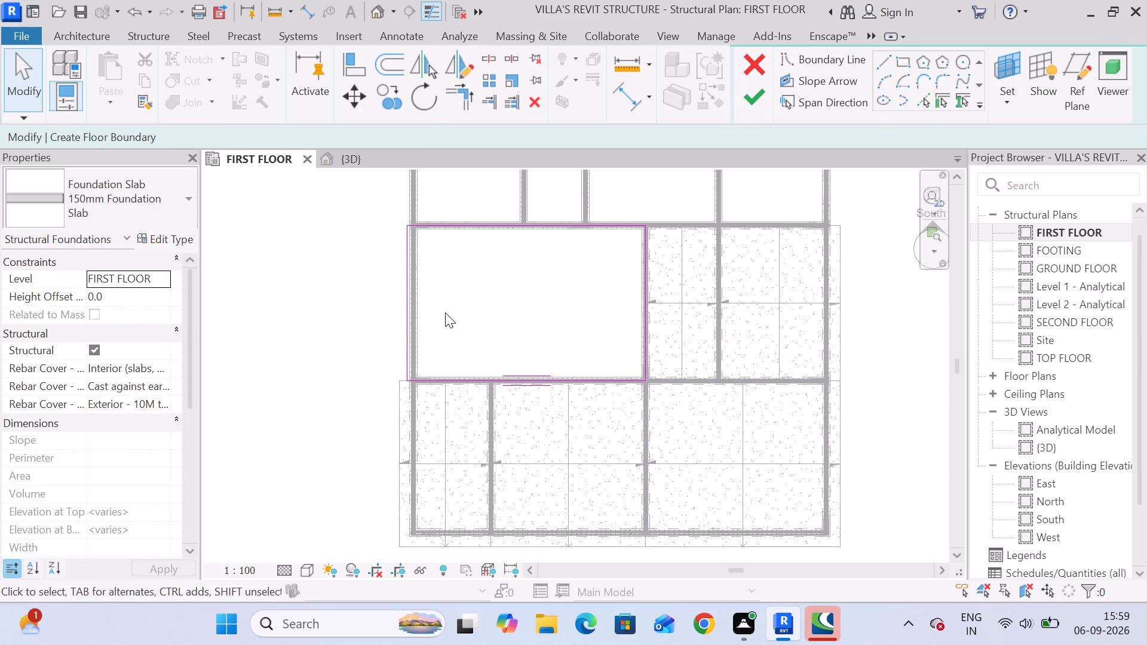
Align the new boundary's outer west edge with the overhanging west edge of the slab directly south of it.
scroll(390, 375, up, 10)
middle_drag(510, 422, 484, 358)
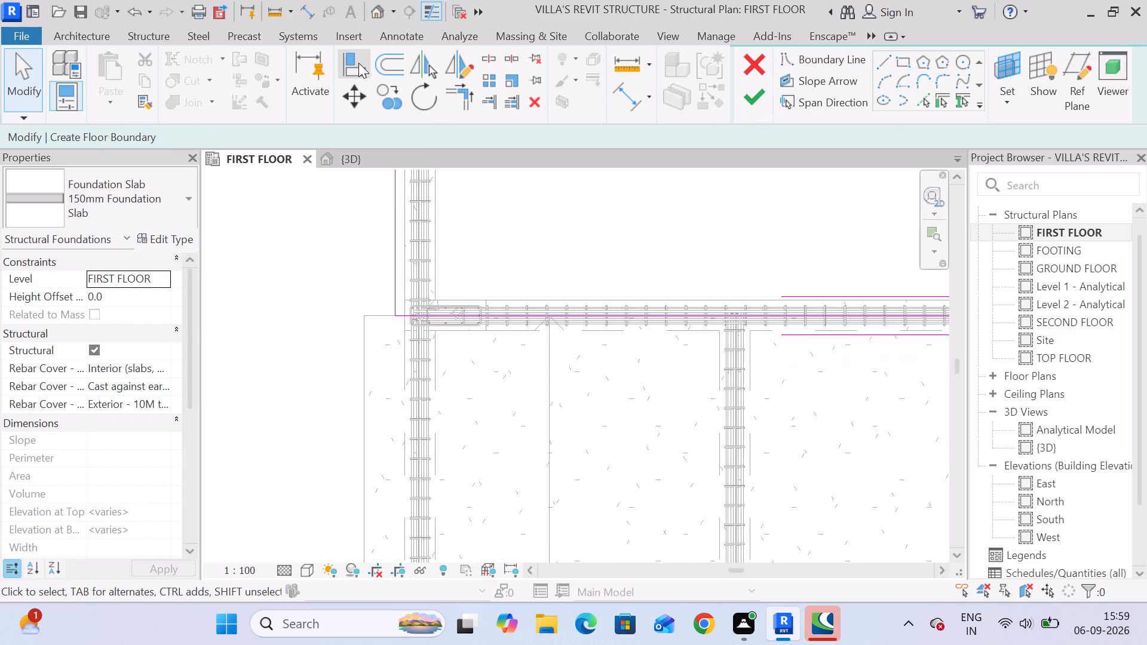
click(358, 63)
click(368, 365)
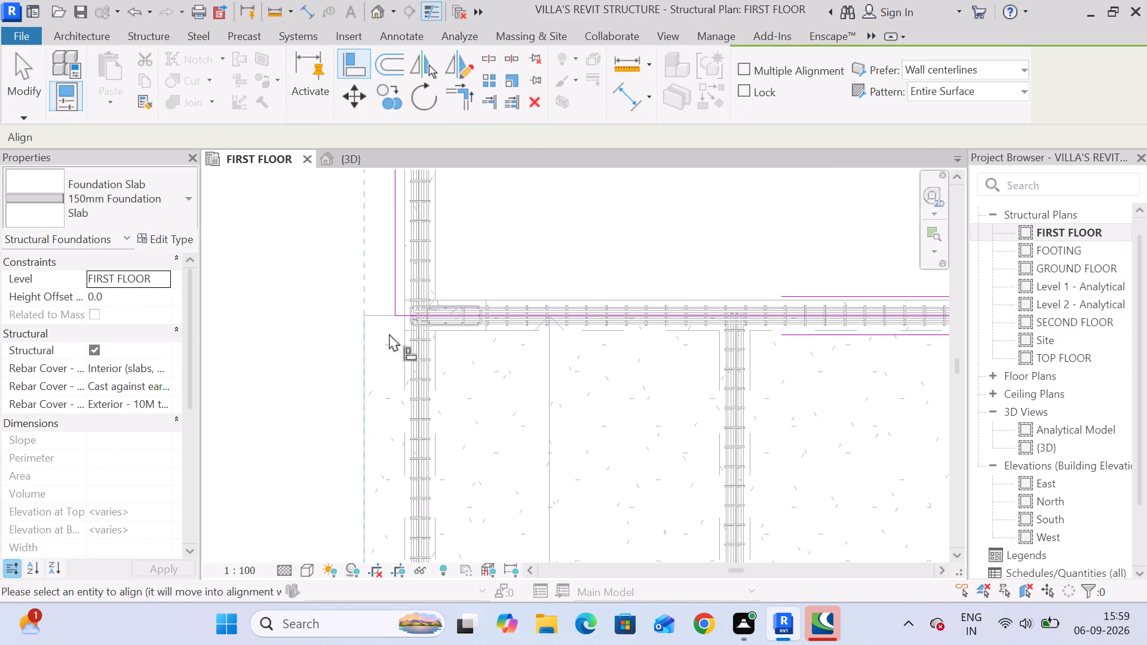
click(392, 282)
scroll(409, 293, down, 17)
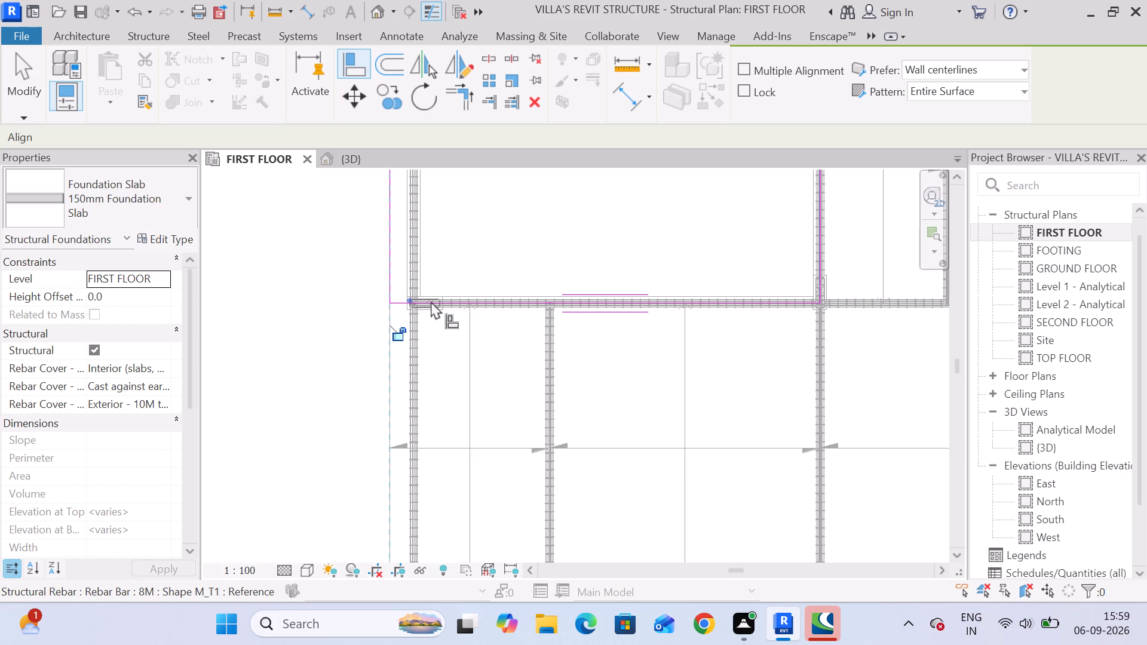
middle_drag(545, 275, 498, 410)
scroll(421, 404, up, 3)
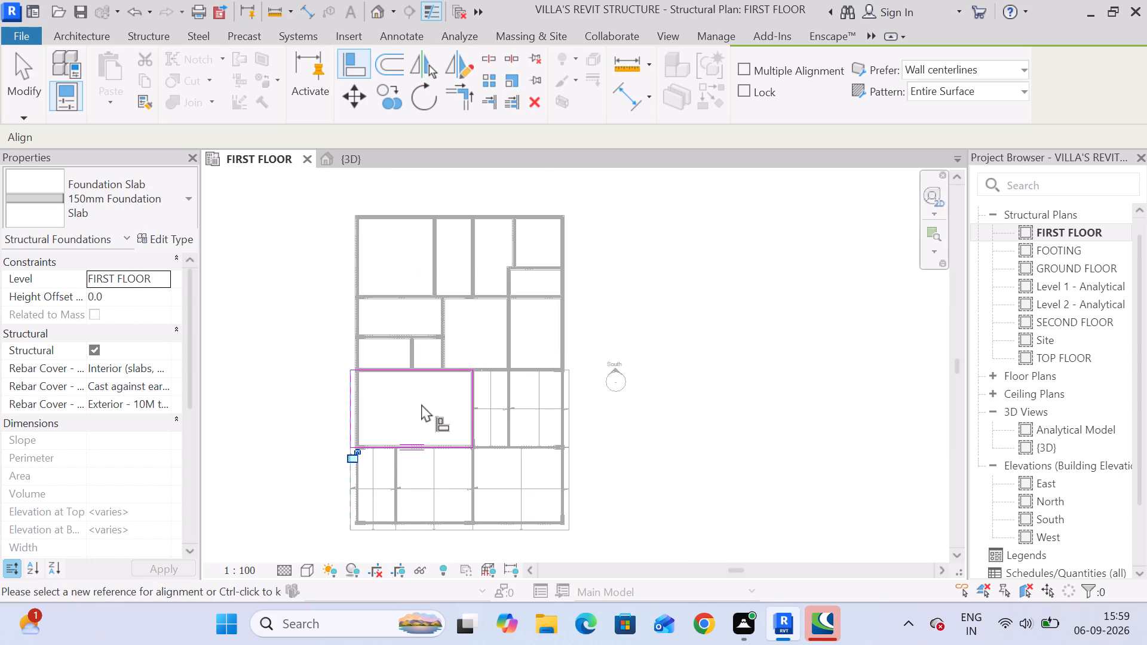
scroll(455, 420, up, 1)
middle_drag(455, 420, 456, 350)
scroll(338, 293, up, 2)
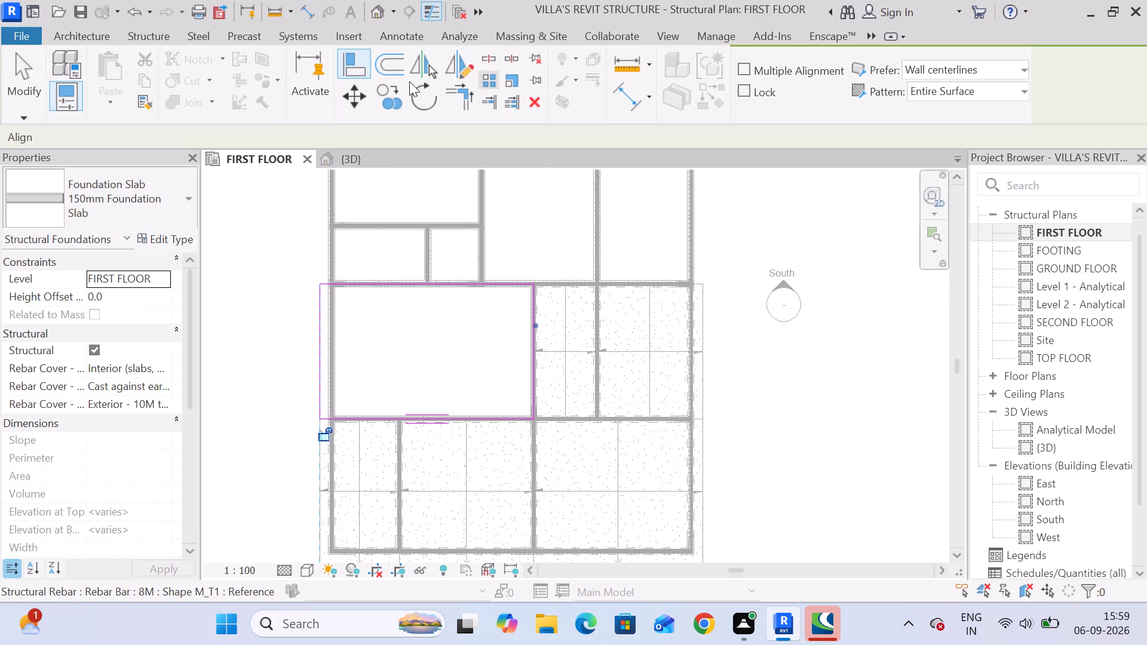
click(39, 73)
Finish the large west bay's boundary sketch to create the 150mm foundation slab, and deselect it.
click(750, 97)
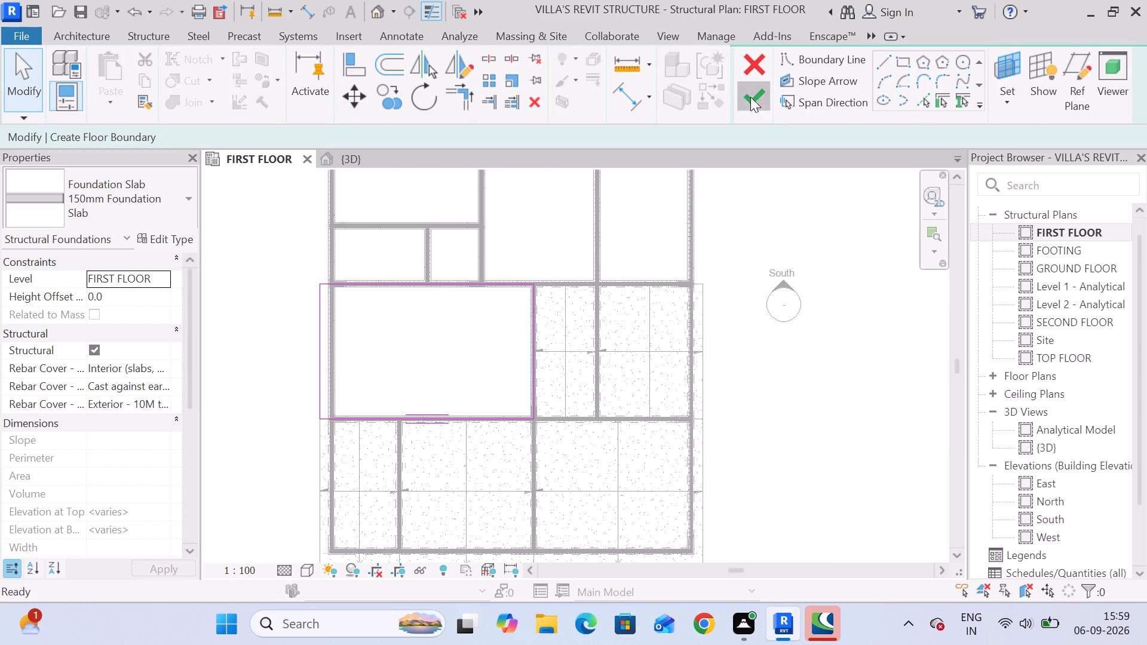
click(753, 204)
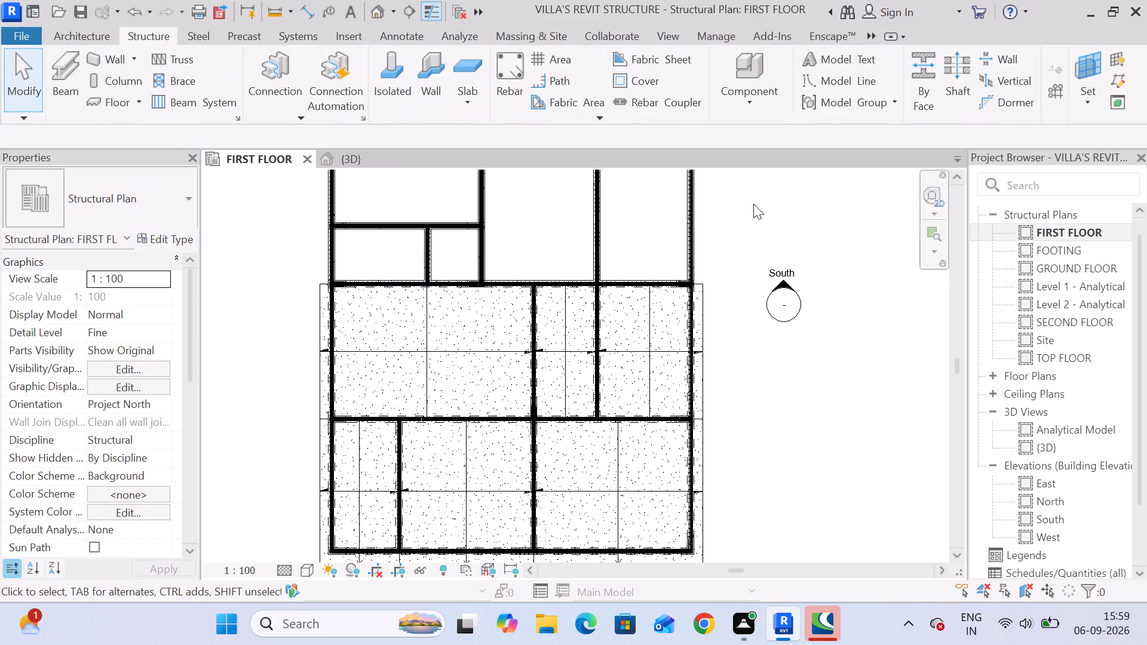
Save the project.
key(ctrl+s)
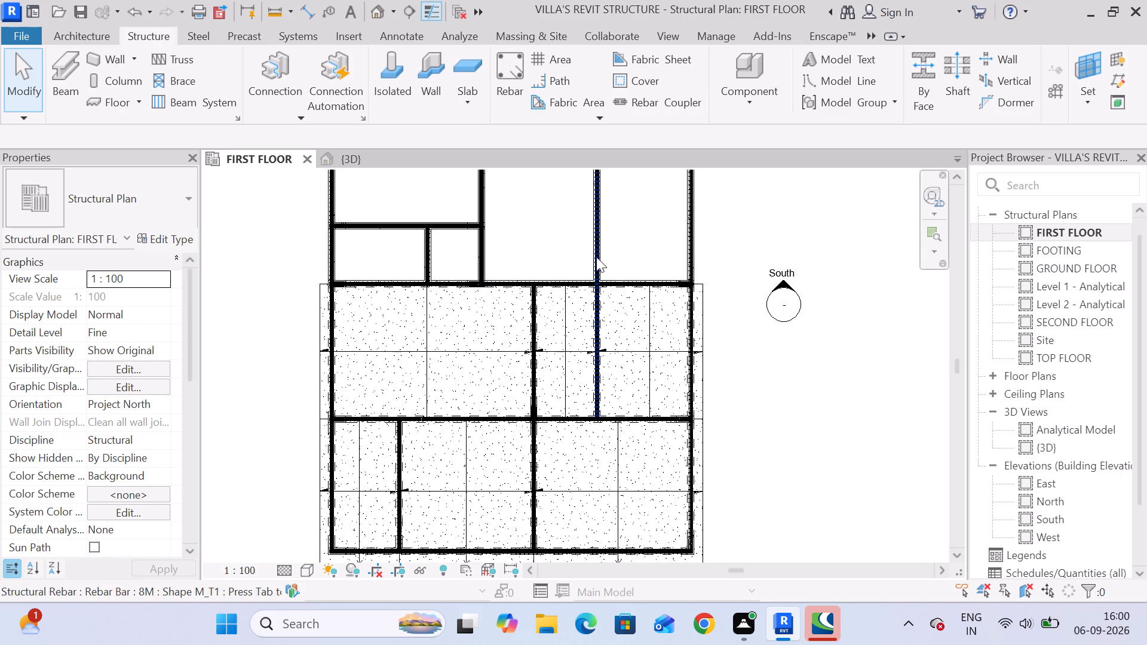
Change the span direction symbols of the southeast slab and the middle slab in the southern row to Two Way Slab.
click(610, 497)
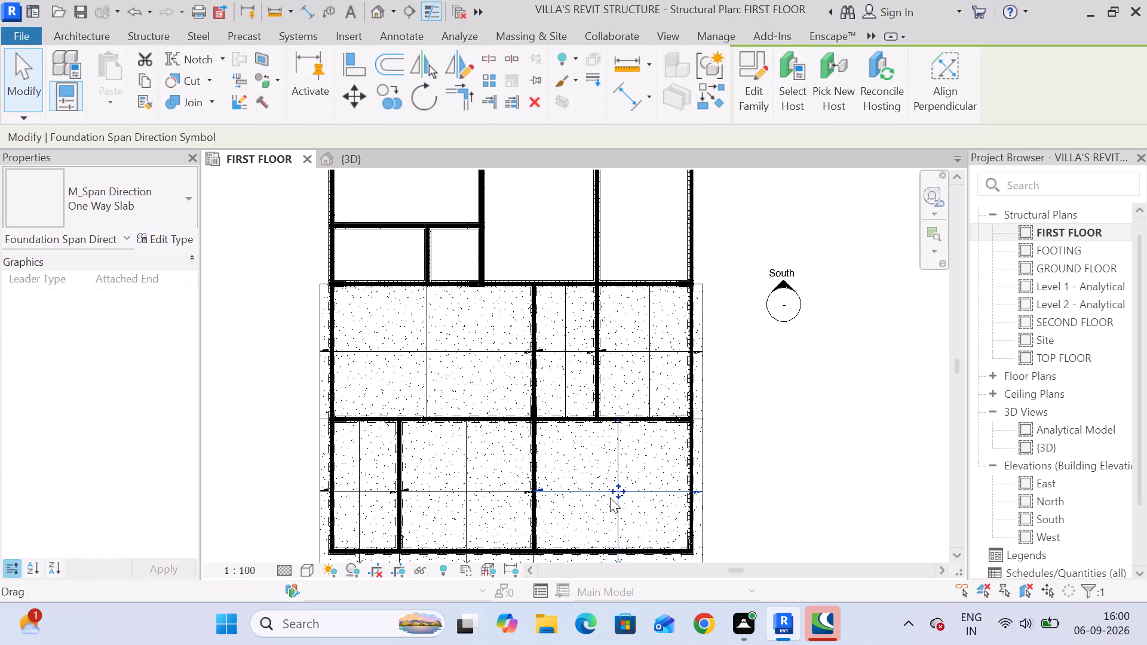
middle_drag(638, 487, 613, 427)
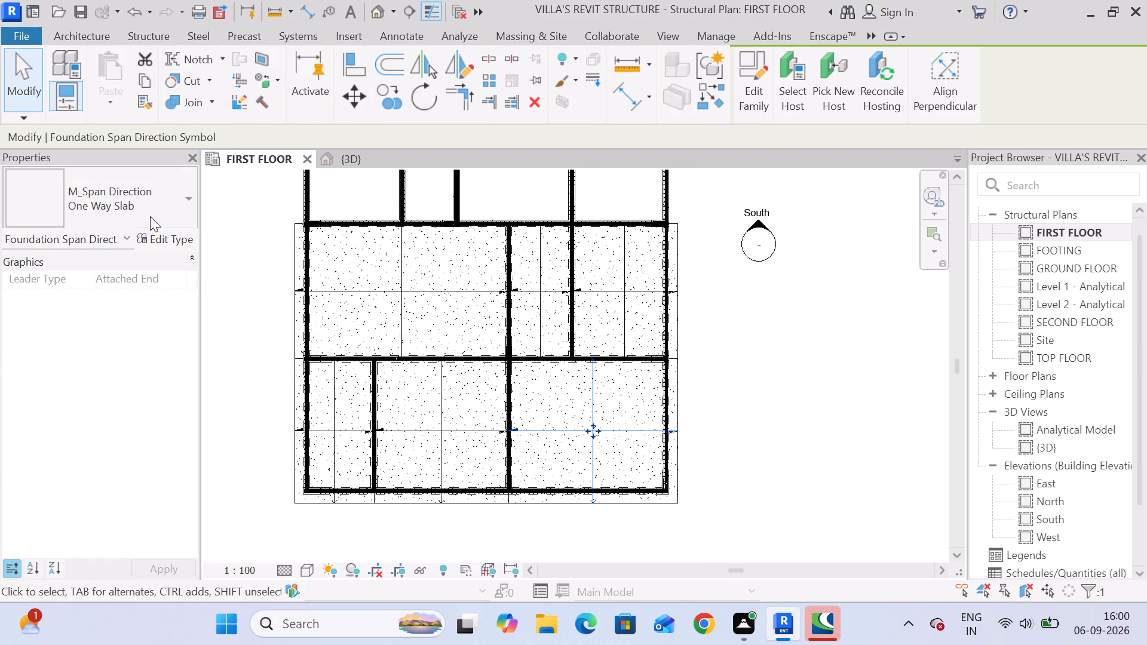
click(150, 216)
click(142, 305)
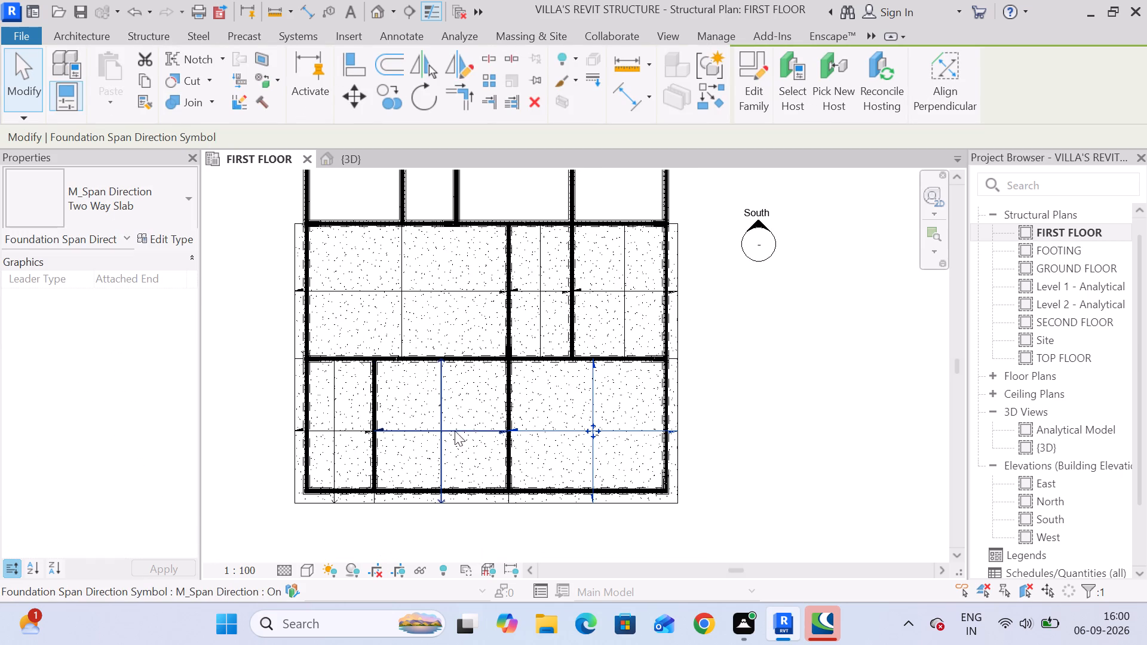
click(449, 431)
drag(116, 195, 122, 202)
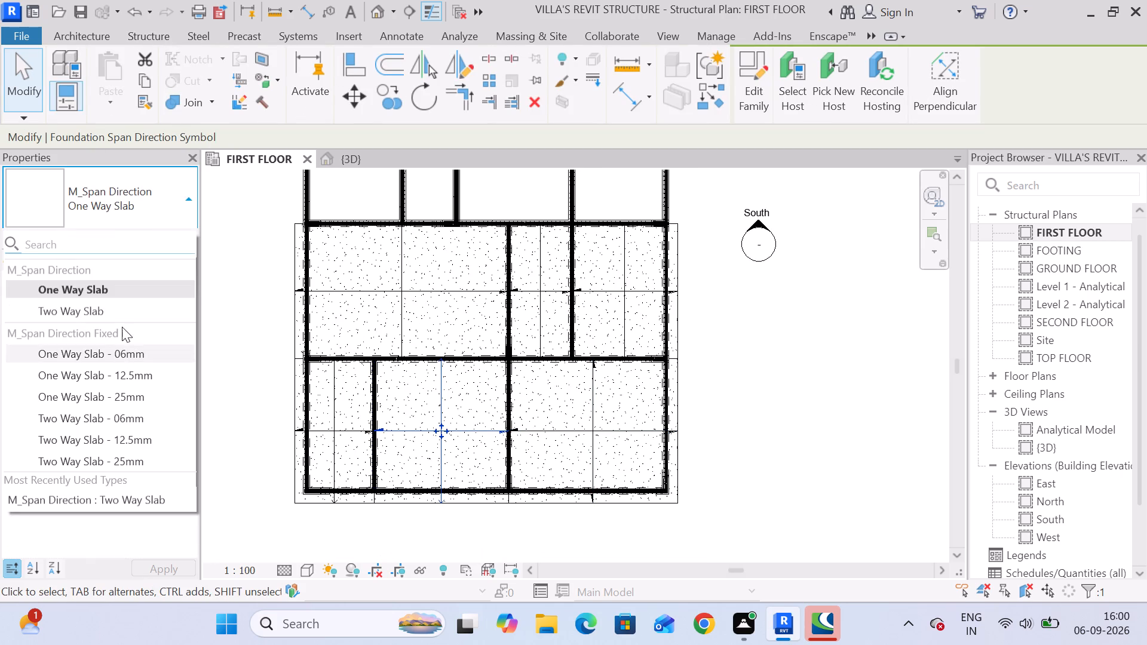
click(118, 317)
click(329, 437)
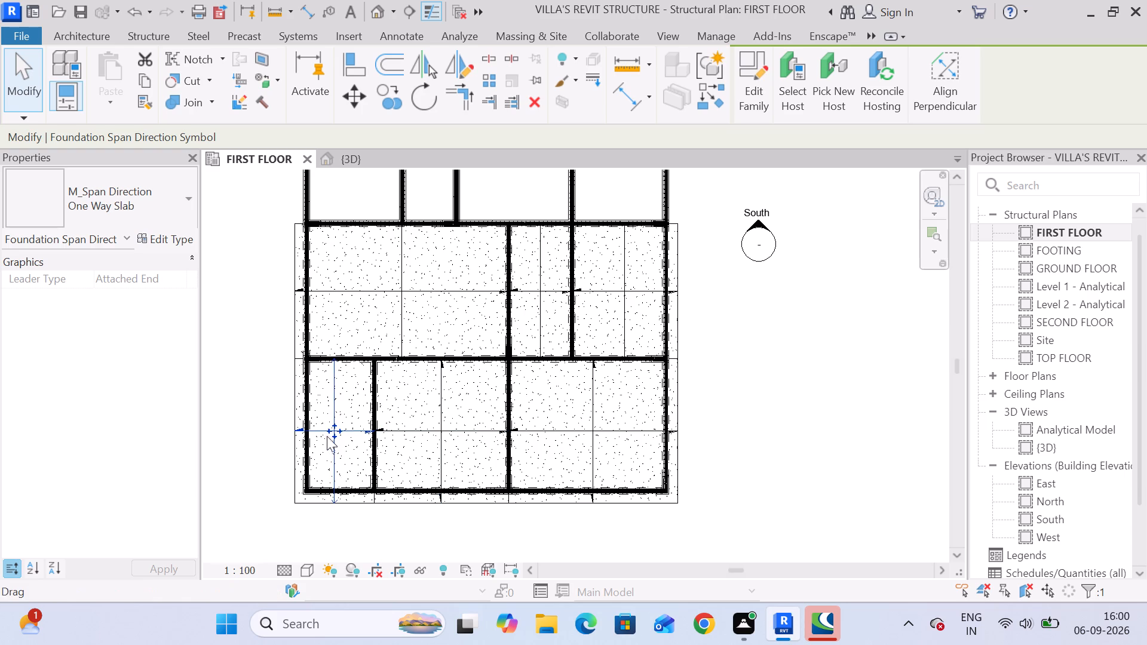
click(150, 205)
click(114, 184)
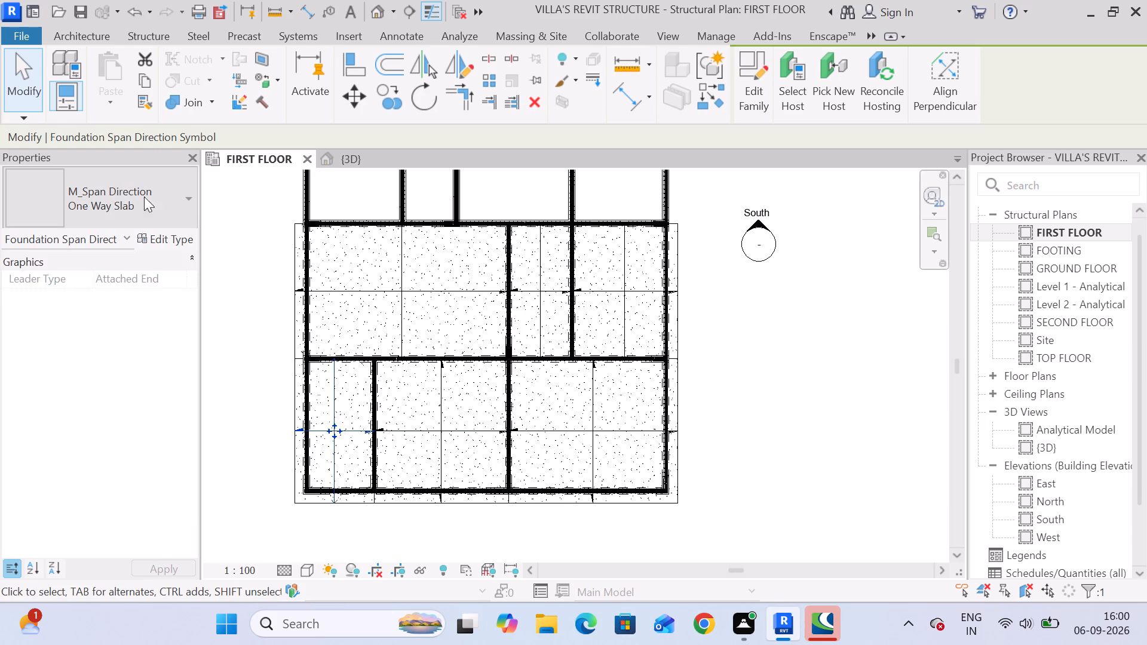
Change the span direction symbols of the large west slab and the easternmost slab in the northern slab row to Two Way Slab.
click(401, 294)
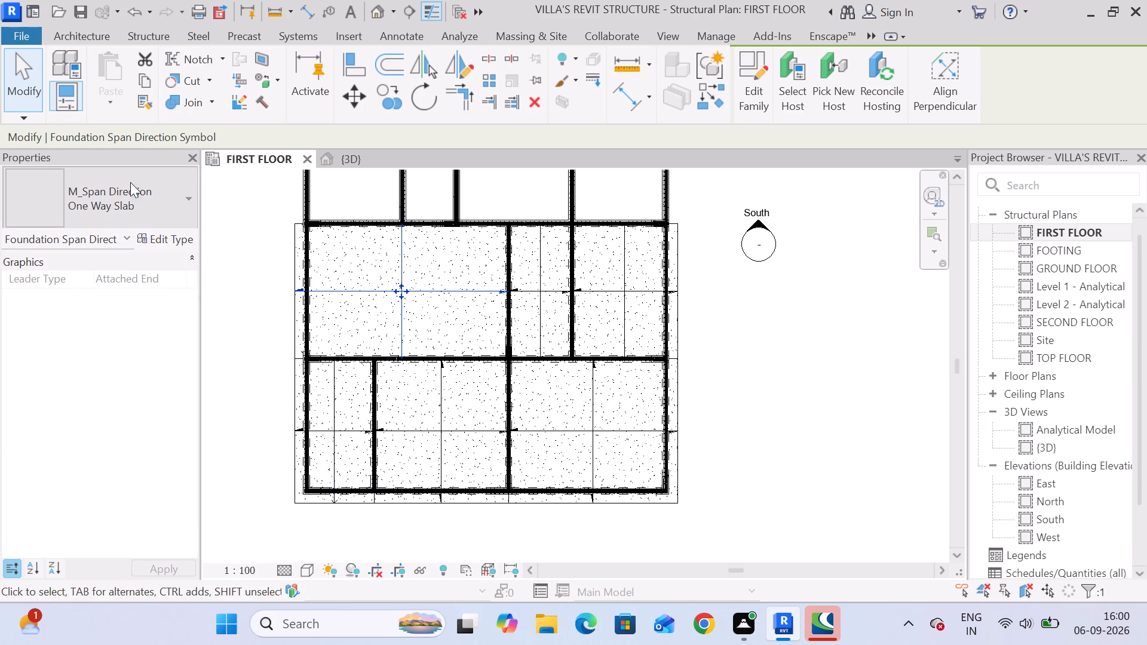
drag(133, 196, 138, 196)
click(97, 314)
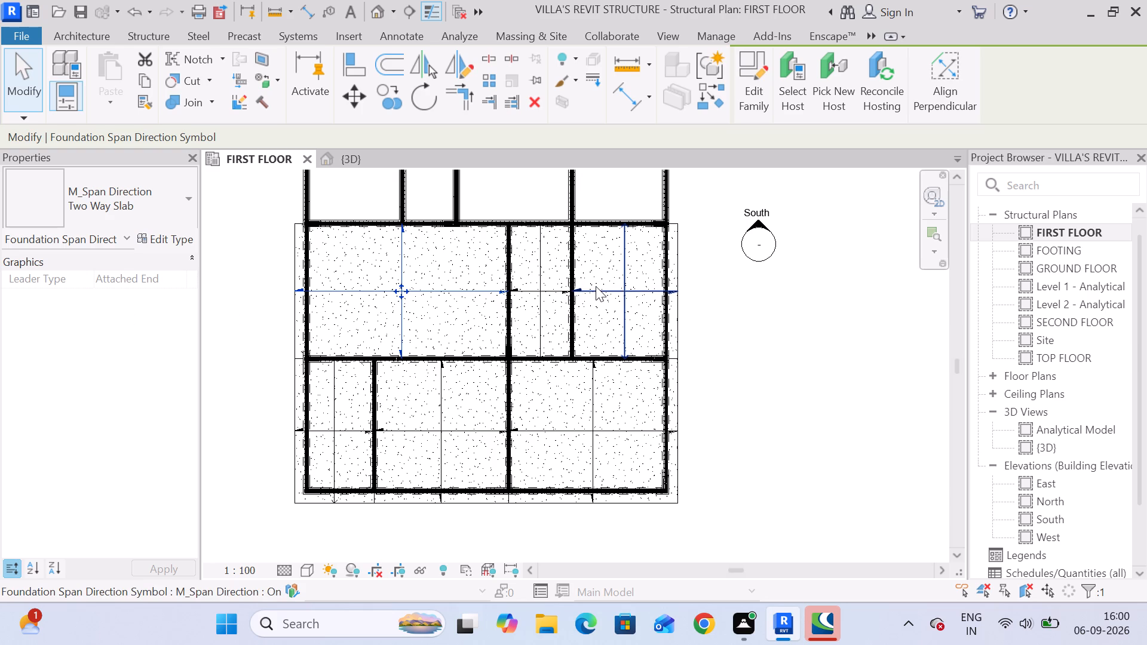
click(596, 286)
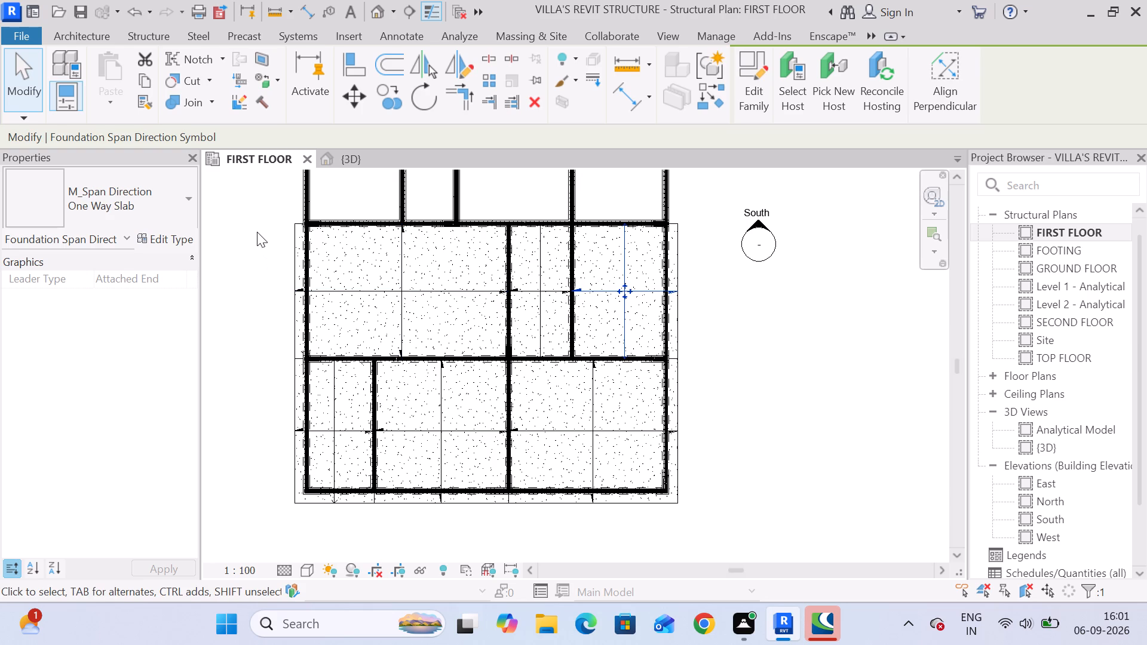
click(143, 204)
click(149, 308)
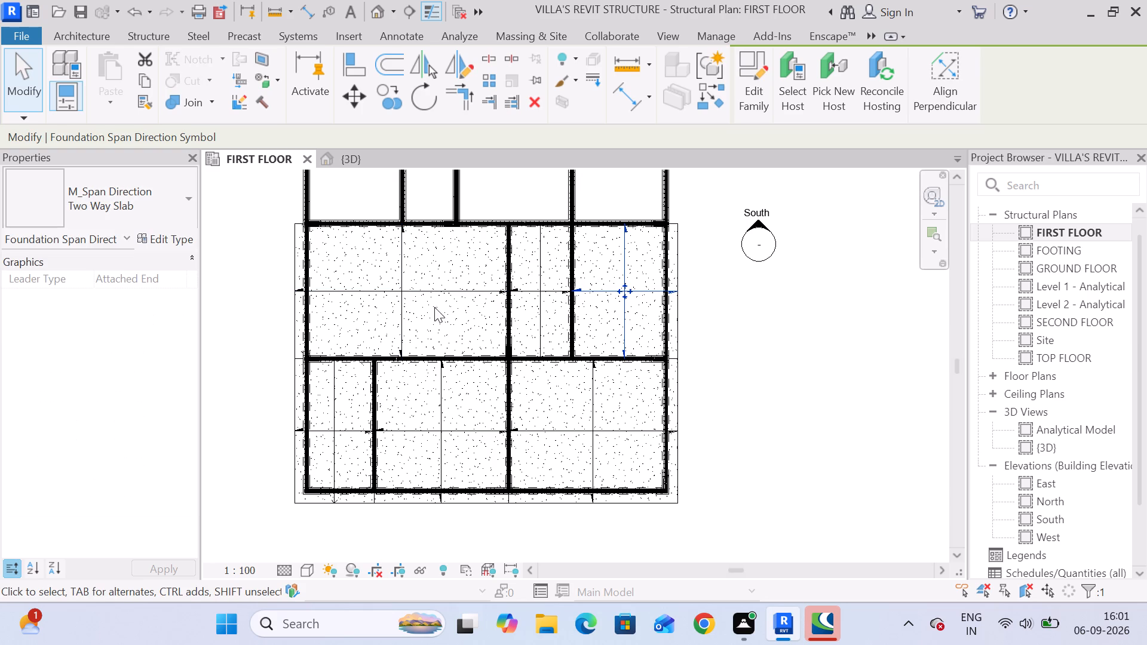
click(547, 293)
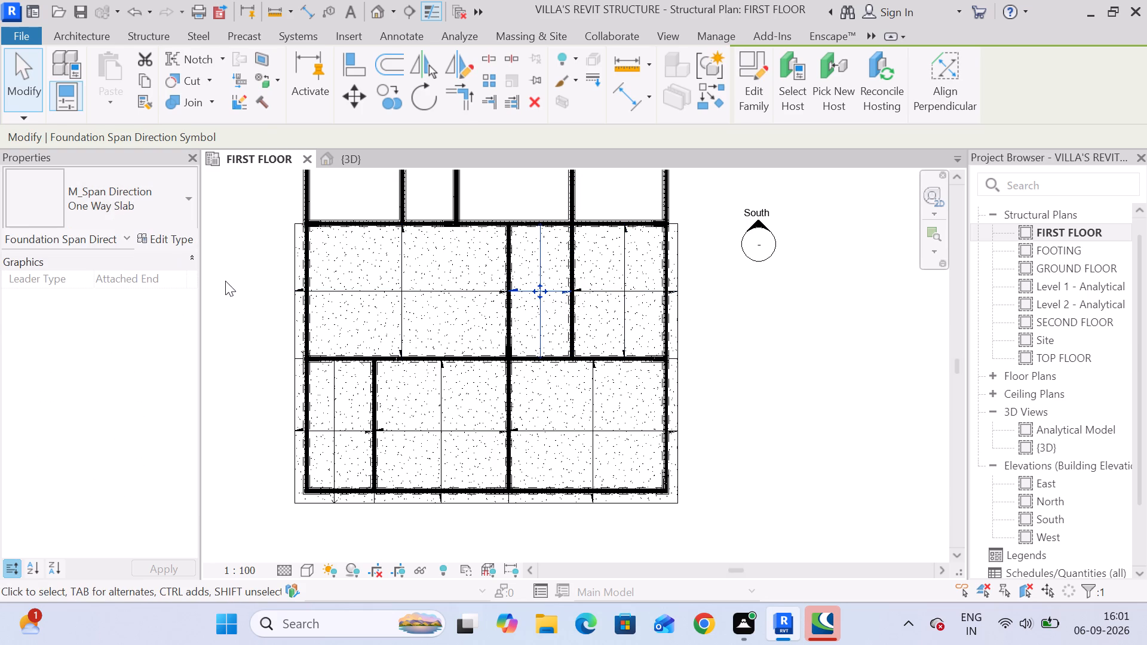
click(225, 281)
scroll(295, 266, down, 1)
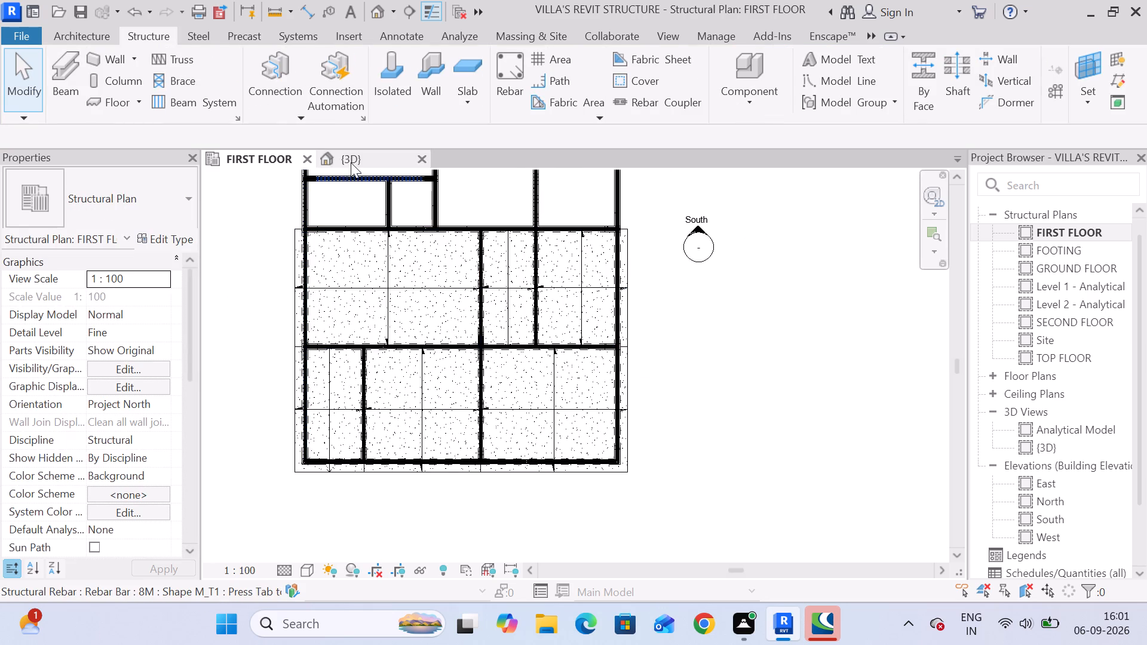
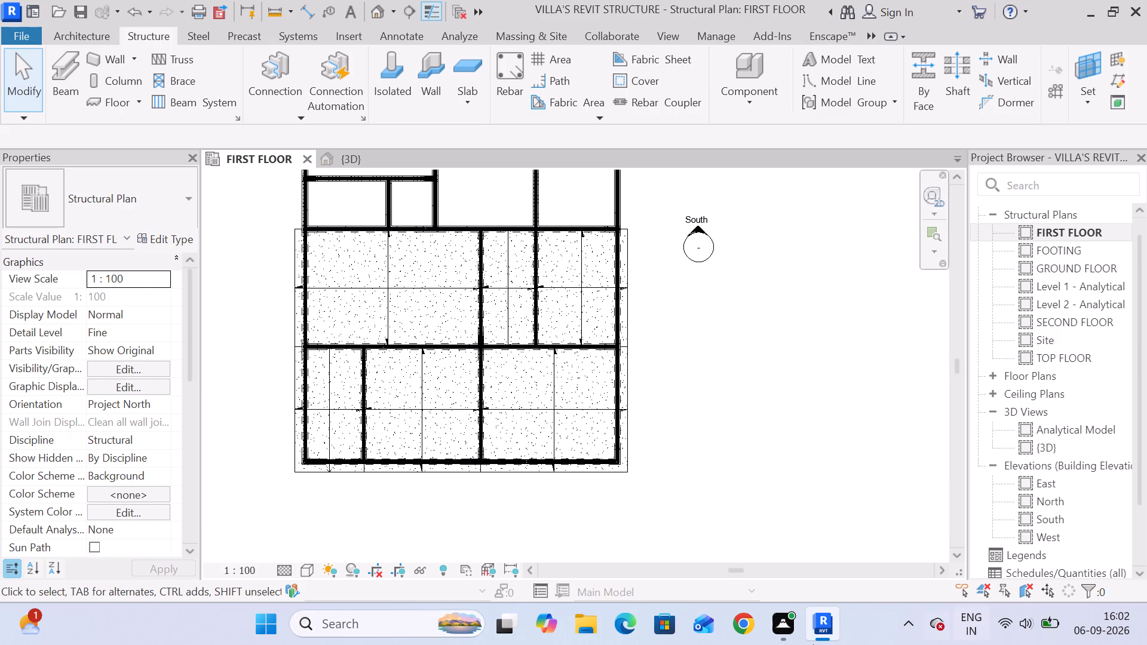
Start a 150mm foundation slab with a 0.01" offset and sketch its rectangular boundary over the east bay north of the existing slab row.
scroll(590, 317, down, 5)
middle_drag(573, 282, 532, 366)
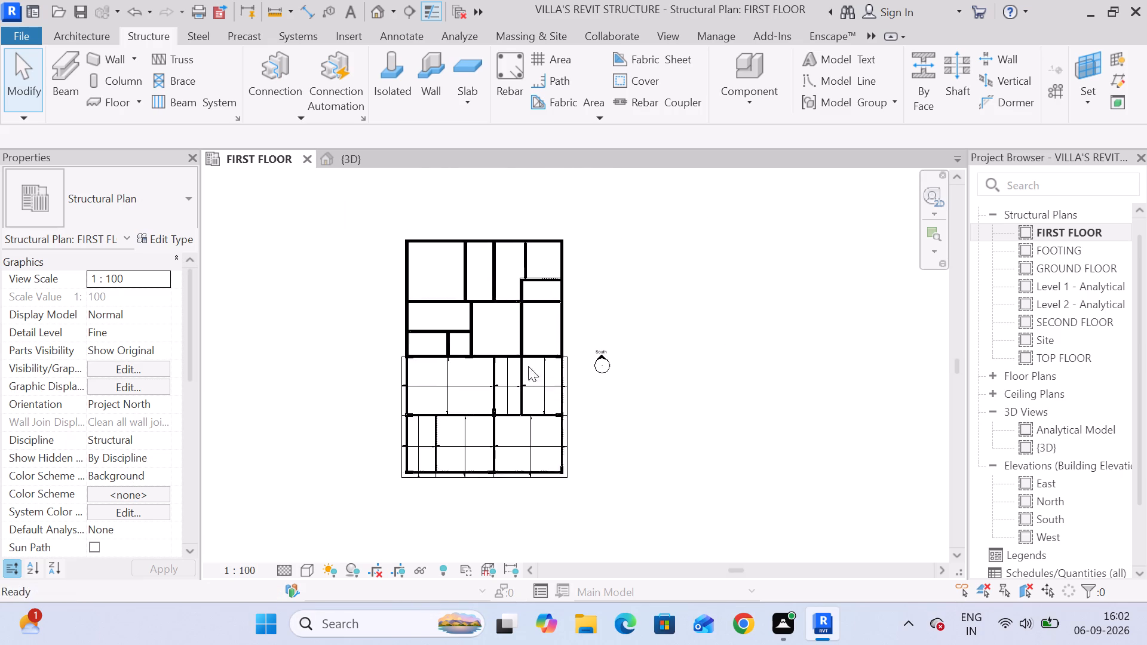
scroll(486, 332, up, 6)
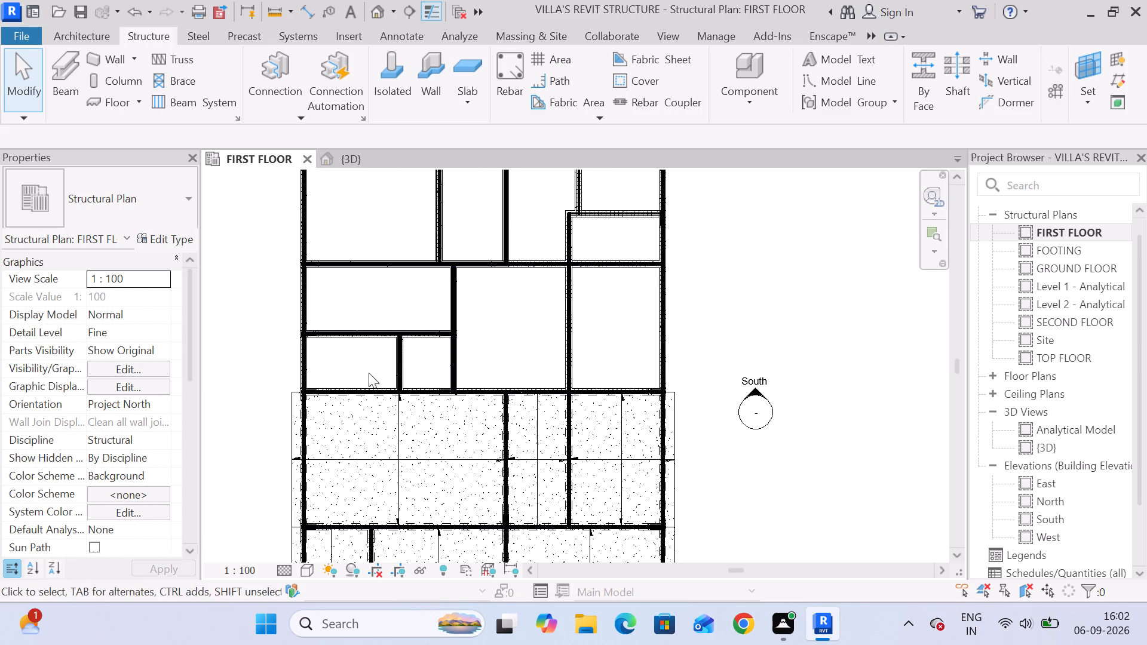
scroll(441, 423, up, 1)
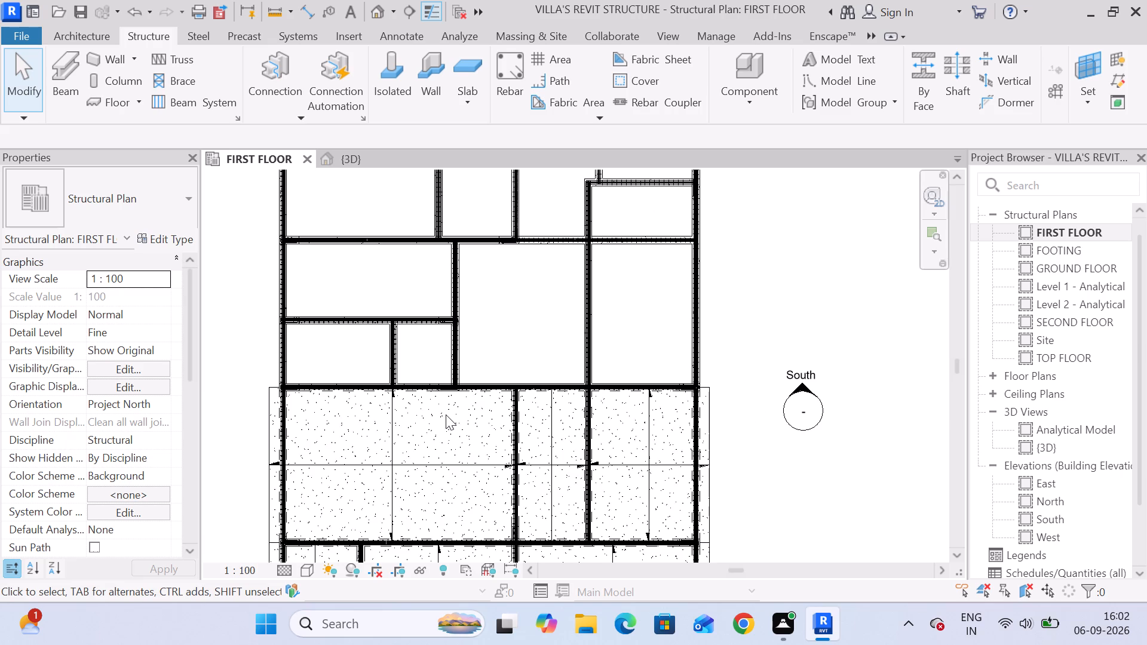
click(473, 70)
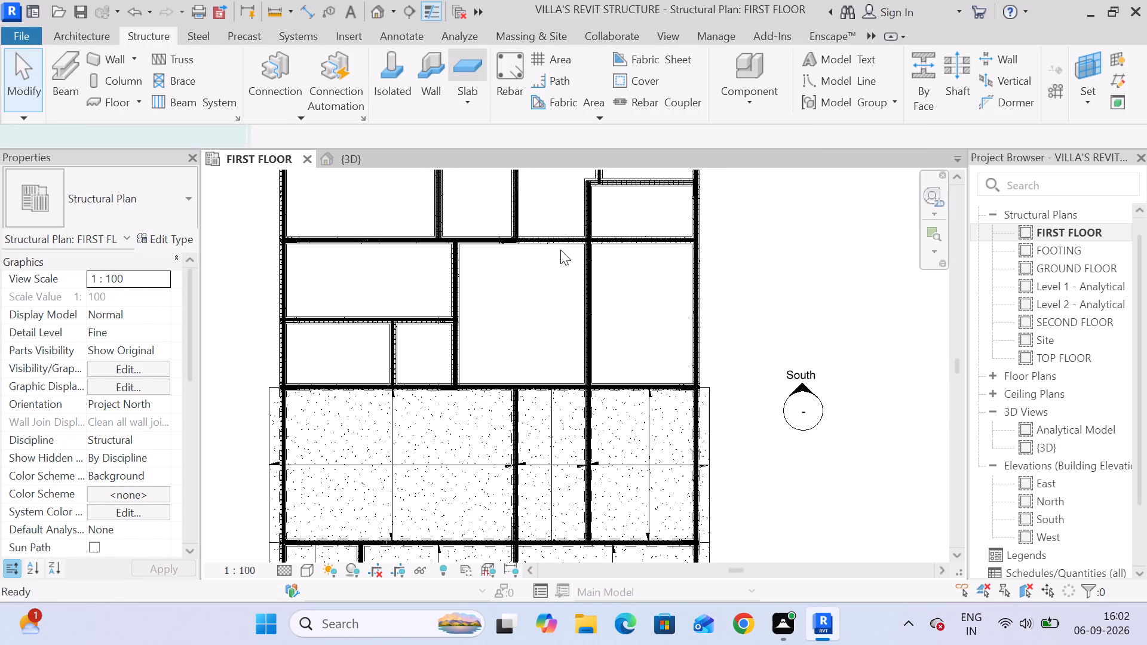
click(910, 56)
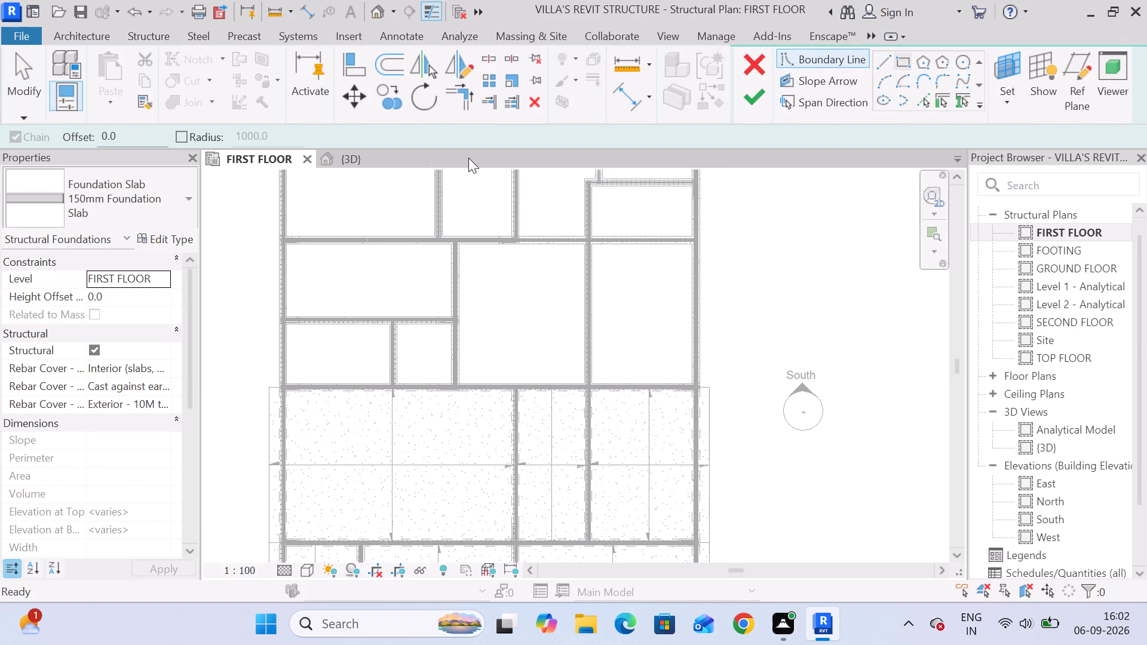
drag(125, 131, 78, 143)
text(0.01)
key(shift+quotedbl)
key(Return)
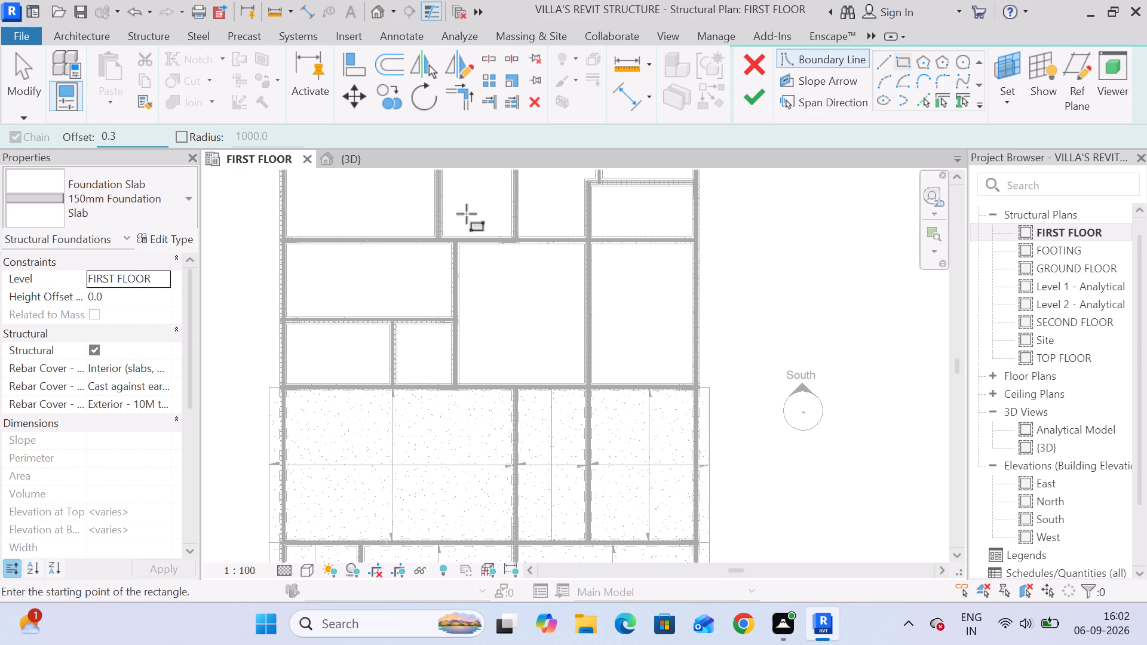
middle_drag(651, 382, 491, 351)
scroll(436, 347, up, 11)
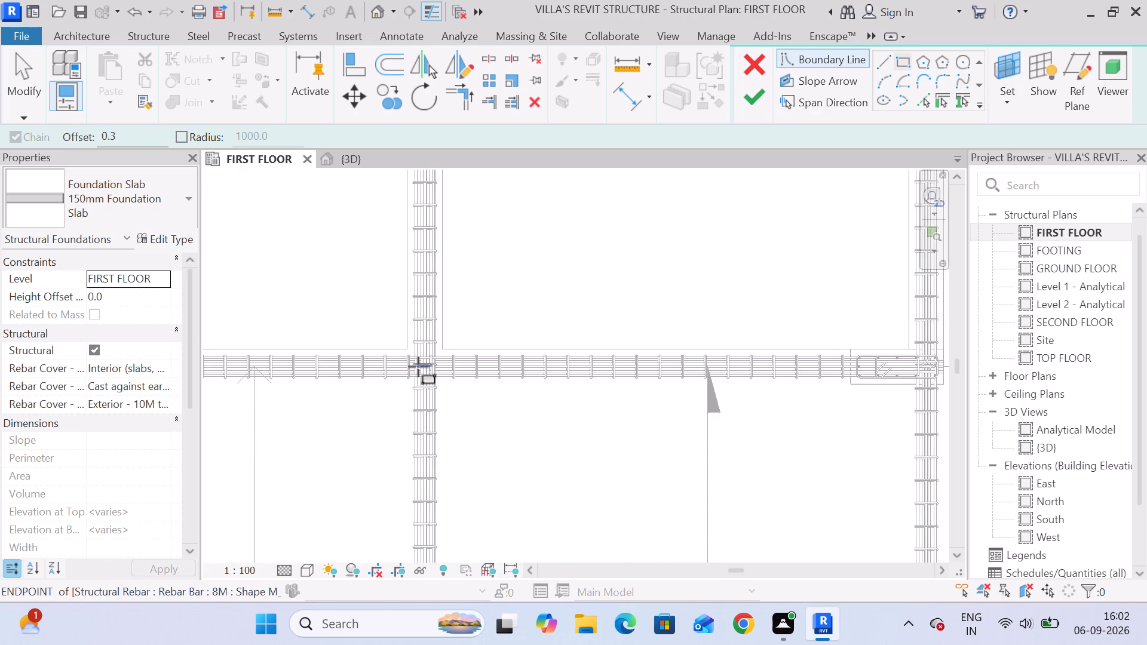
scroll(418, 367, up, 12)
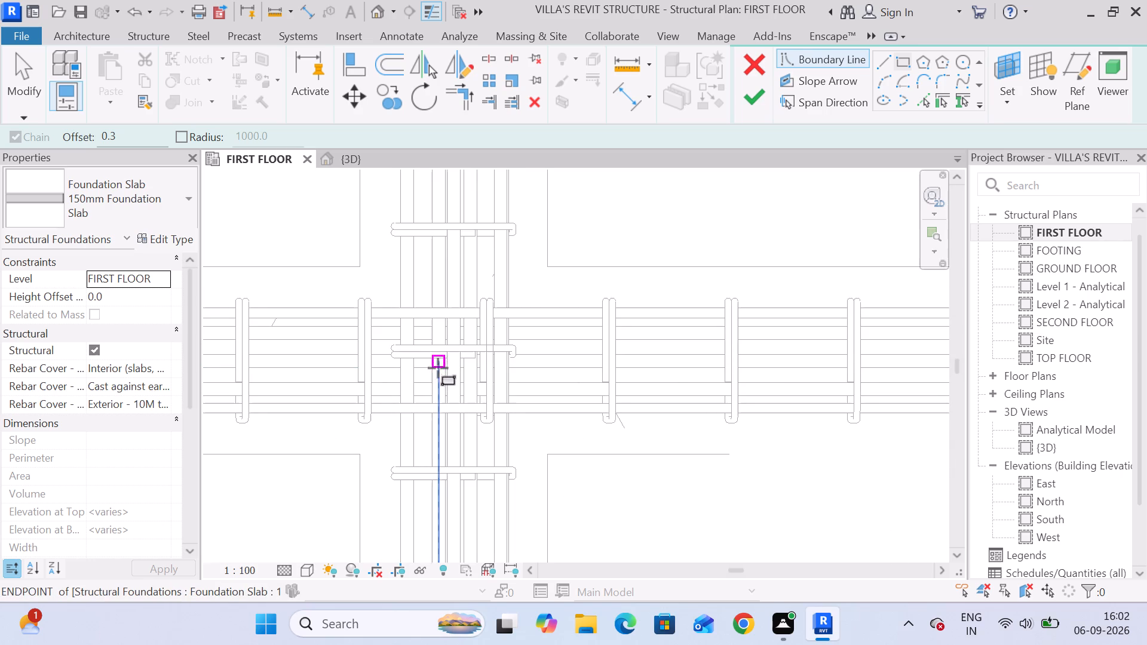
click(437, 365)
key(space)
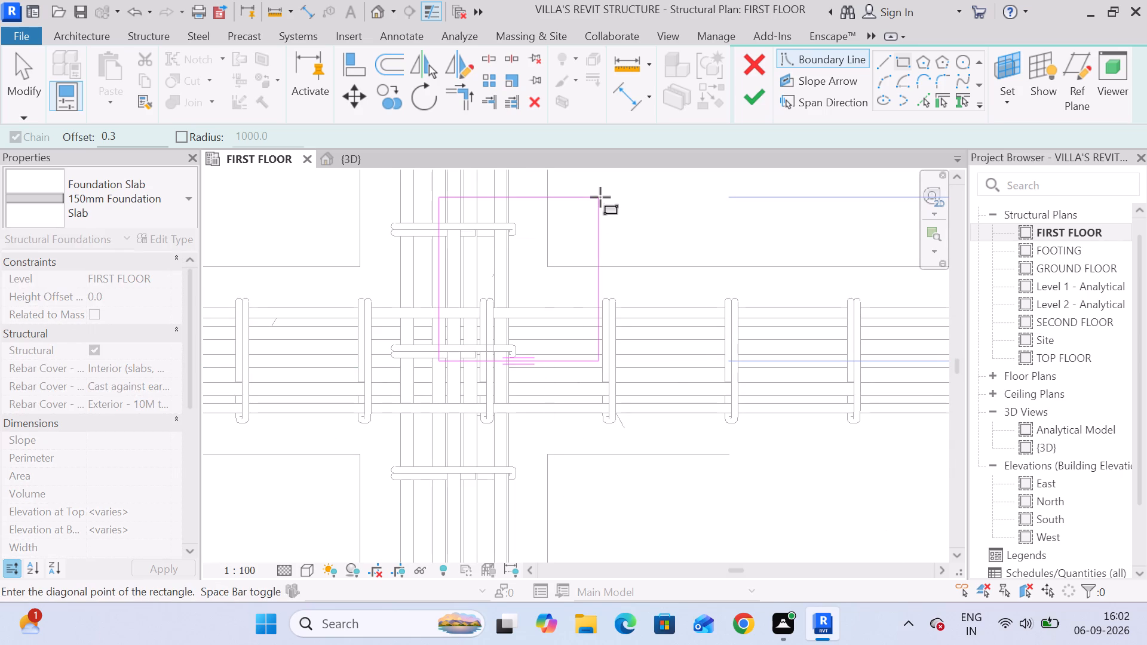
scroll(643, 221, down, 15)
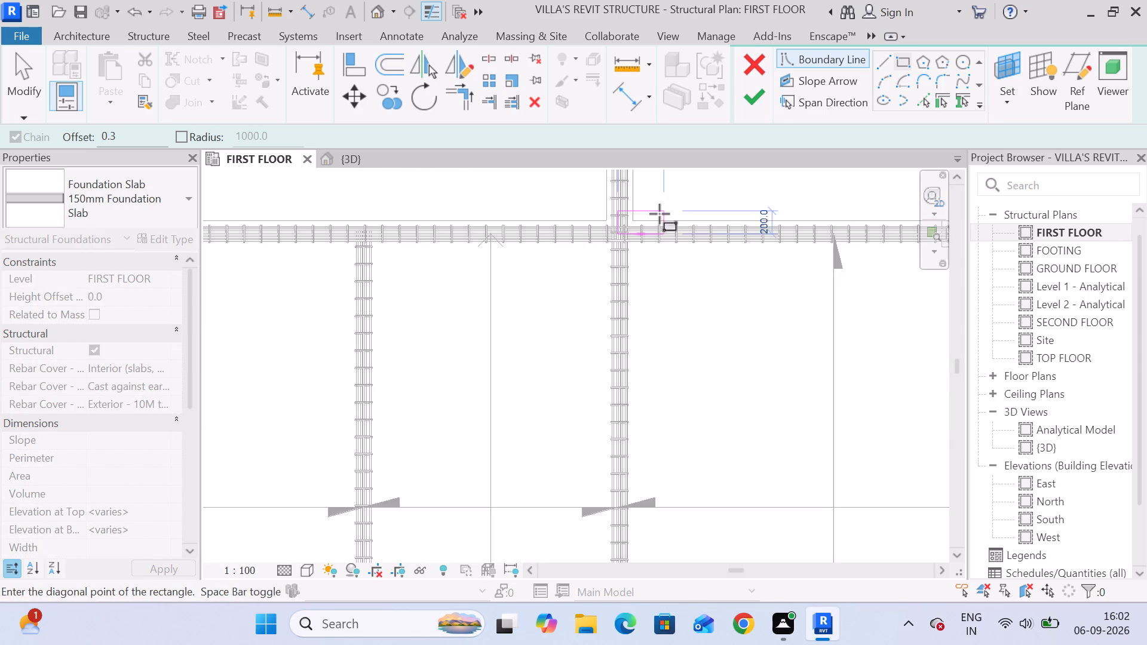
scroll(660, 207, down, 3)
middle_drag(663, 204, 346, 435)
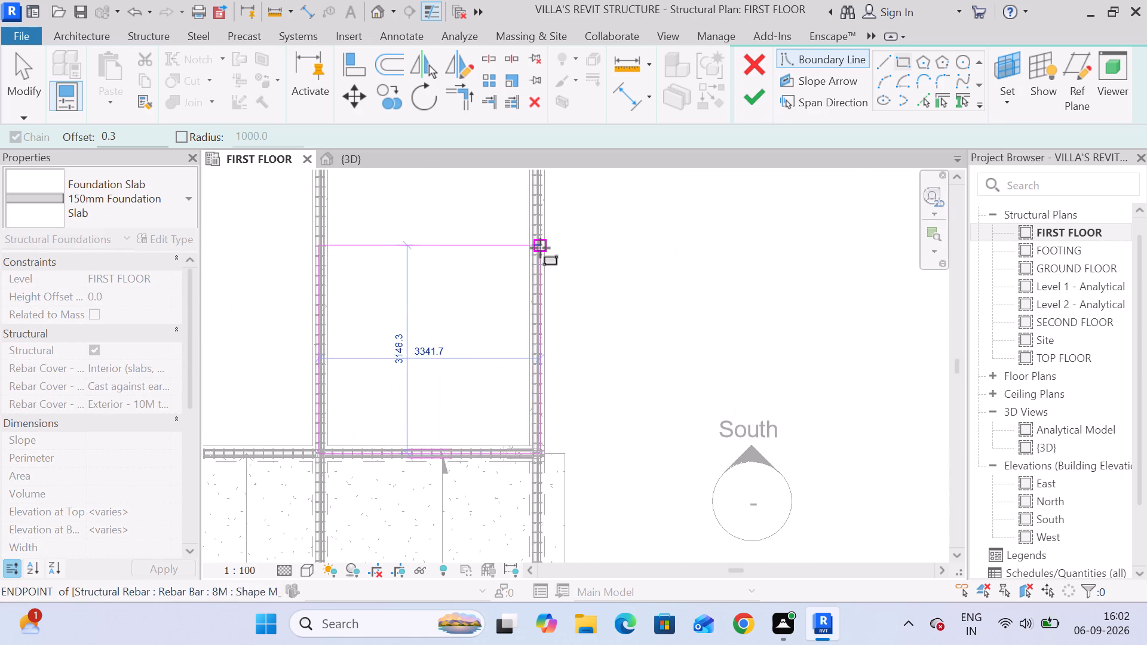
scroll(540, 248, down, 4)
scroll(555, 187, up, 8)
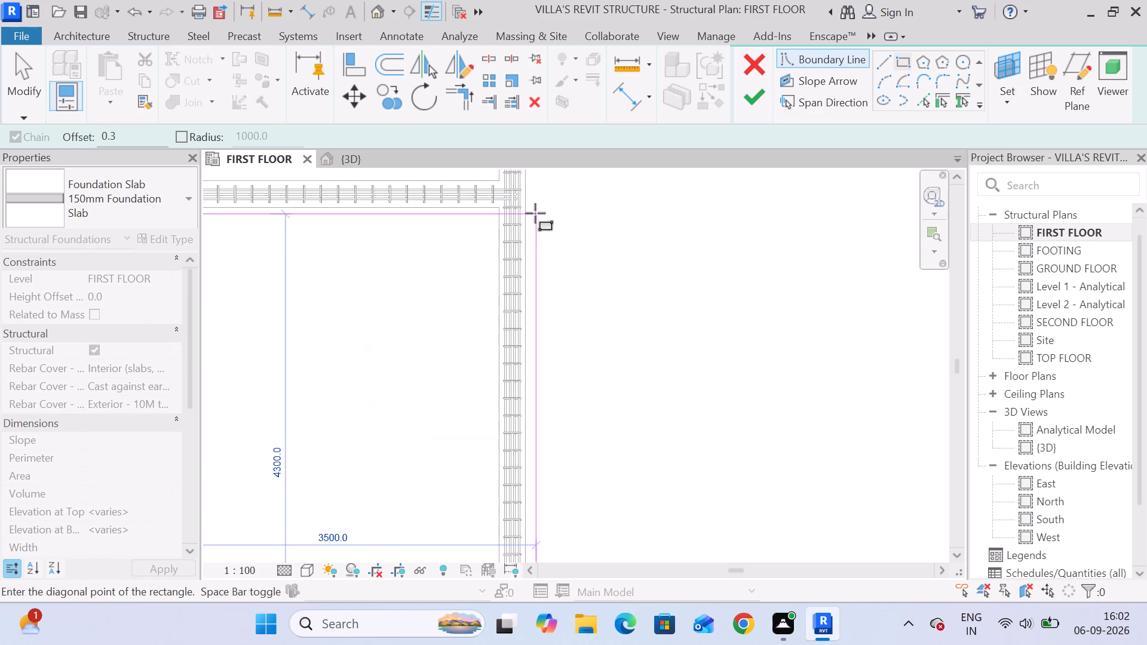
scroll(530, 202, up, 3)
middle_drag(545, 195, 545, 244)
scroll(545, 244, up, 5)
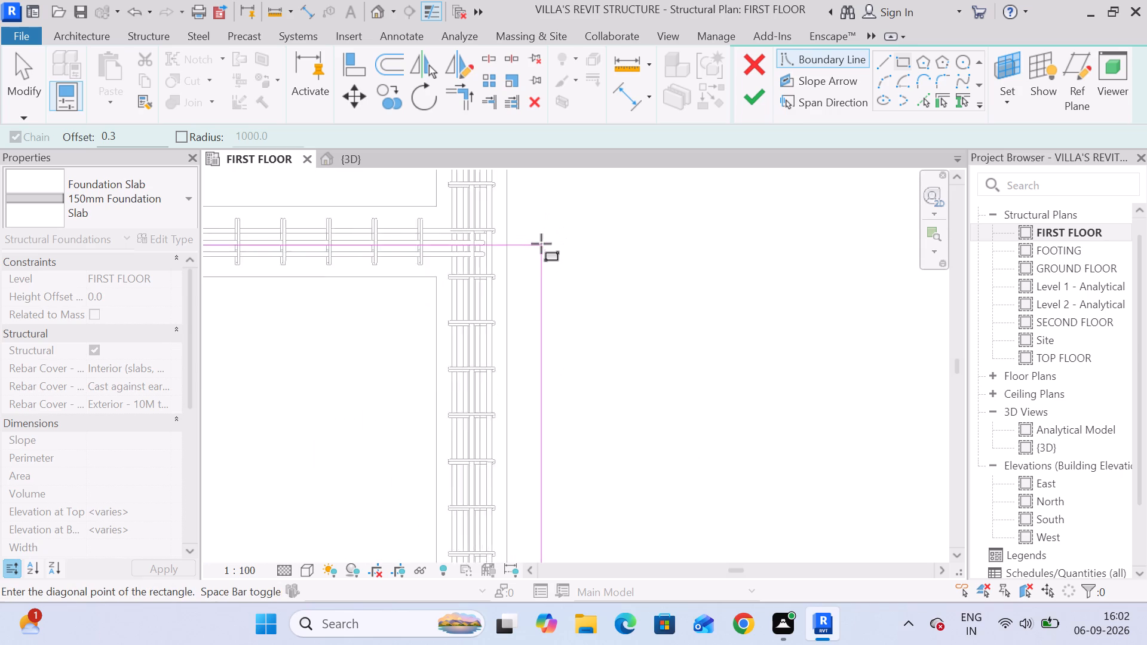
scroll(541, 244, up, 2)
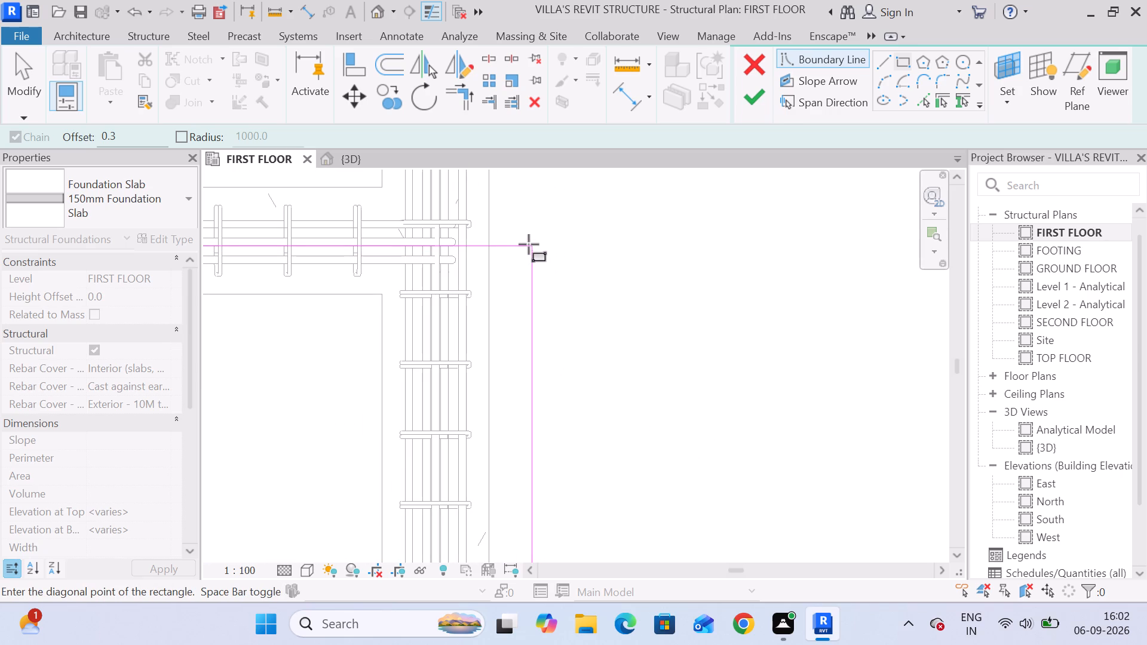
scroll(511, 259, up, 4)
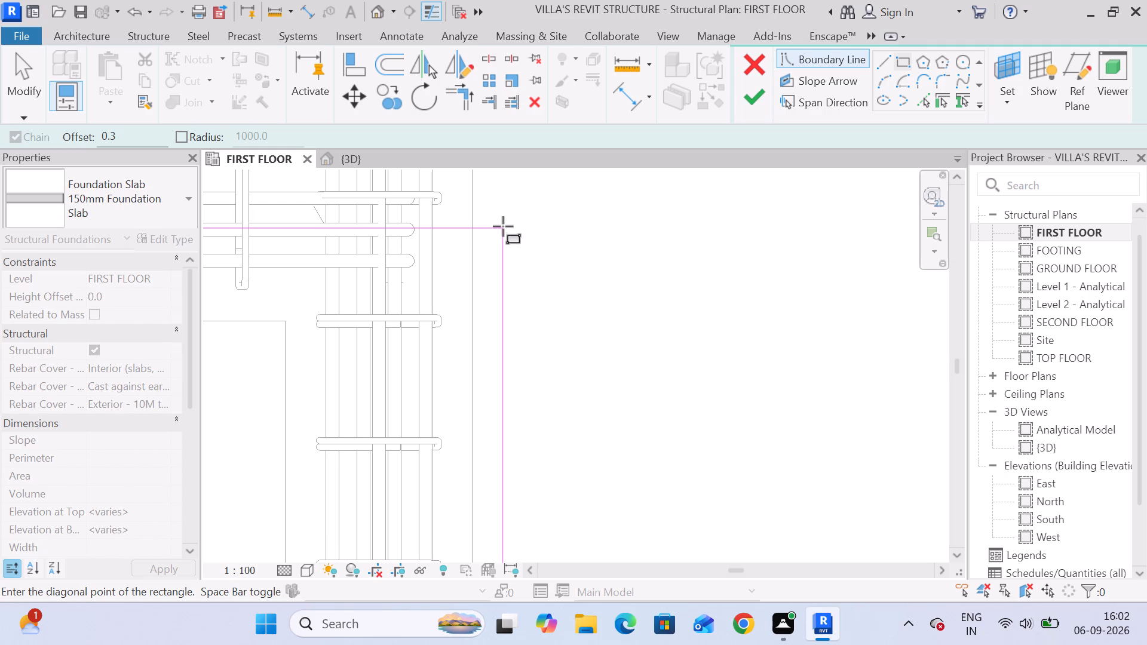
click(503, 226)
scroll(541, 251, down, 10)
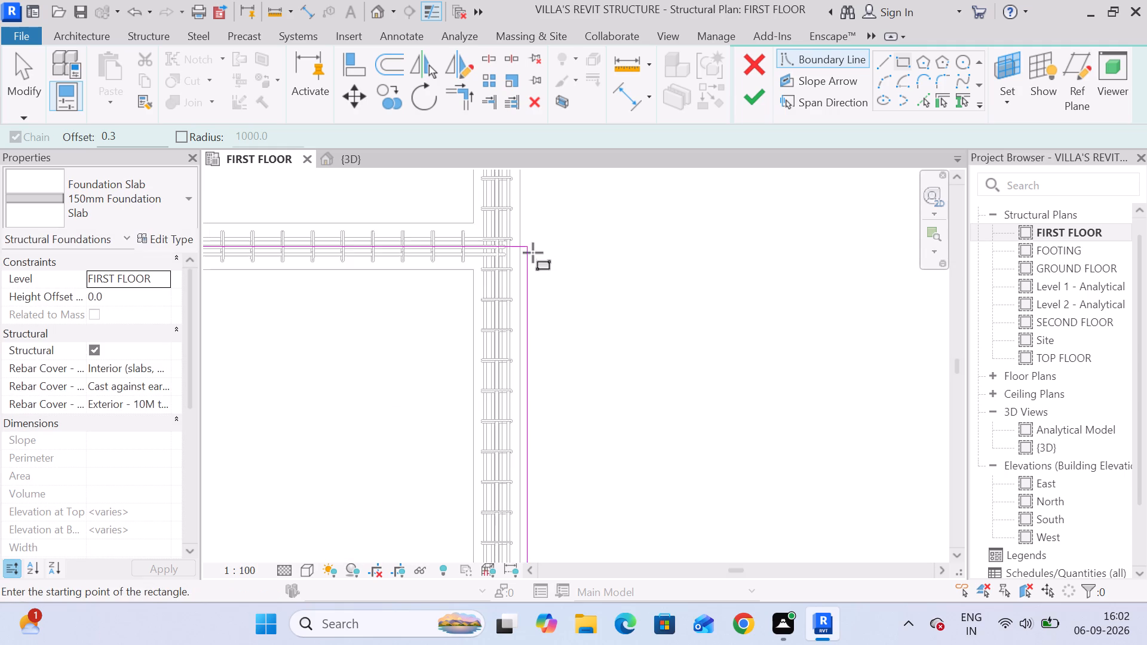
scroll(528, 254, down, 4)
click(32, 82)
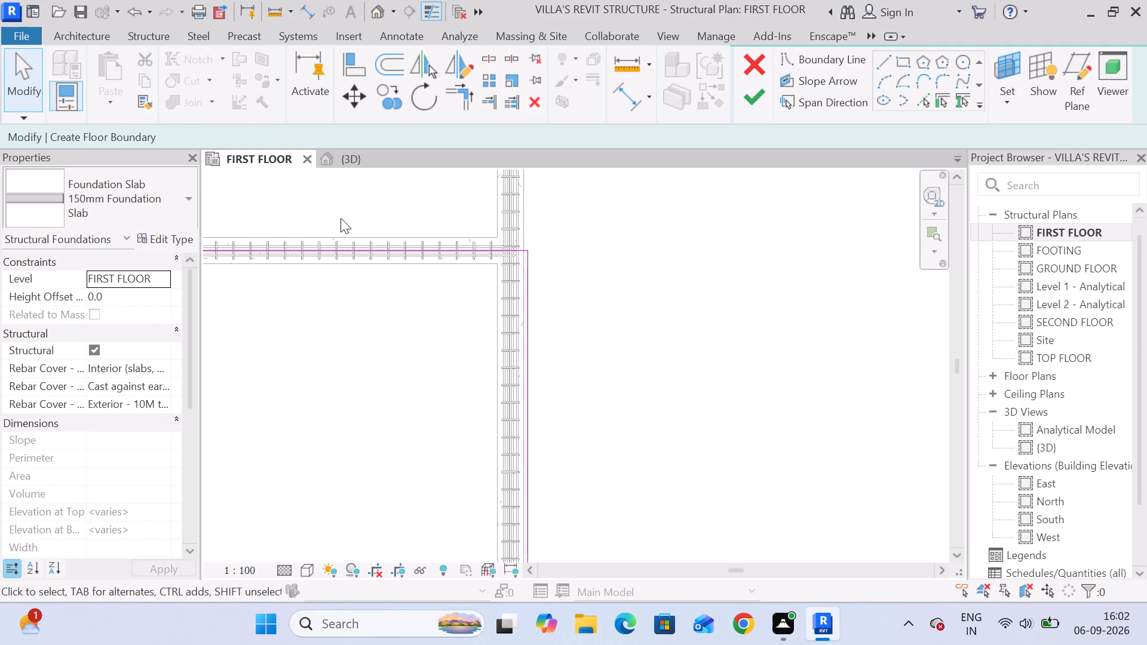
Align the new boundary's east line with the overhanging east edge of the existing slab to the south.
scroll(491, 260, down, 5)
middle_drag(541, 432, 454, 282)
scroll(449, 334, up, 10)
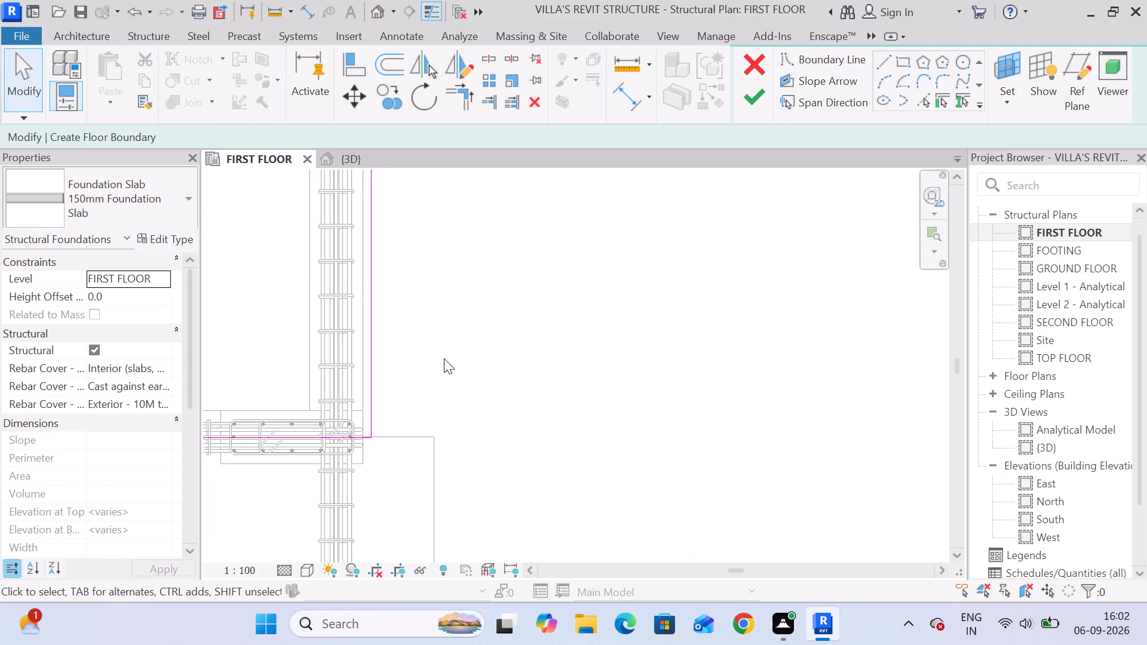
middle_drag(474, 378, 447, 308)
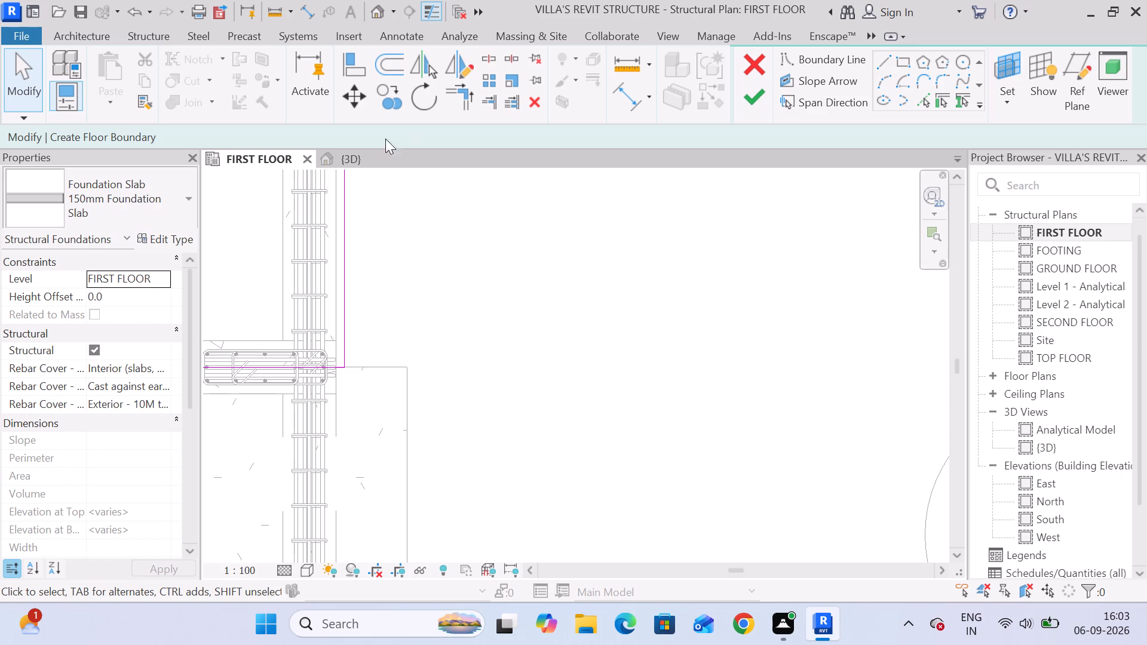
click(359, 67)
click(405, 428)
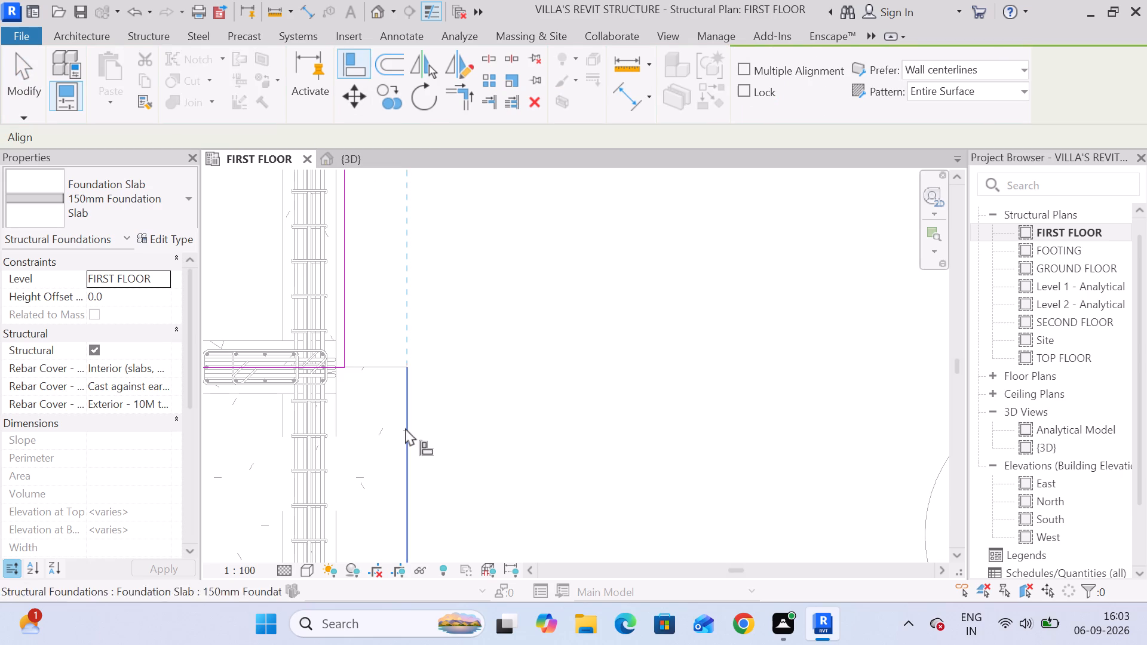
click(342, 299)
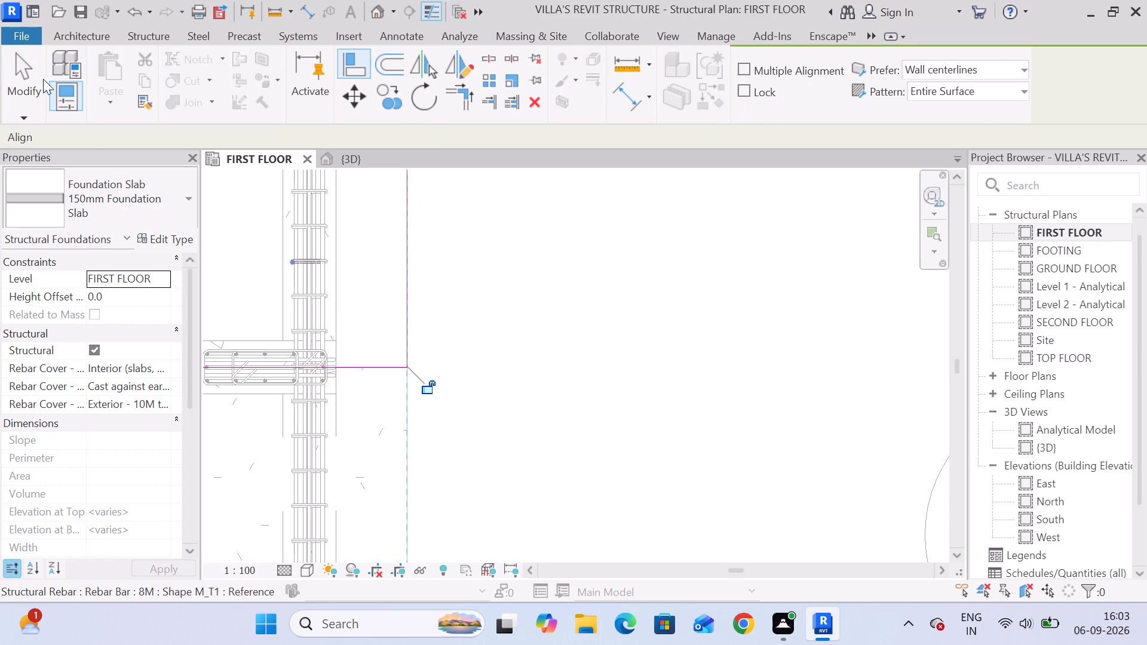
click(31, 76)
Finish the boundary sketch to create the east bay's foundation slab, then undo its span direction symbol placement and deselect everything.
scroll(575, 231, down, 10)
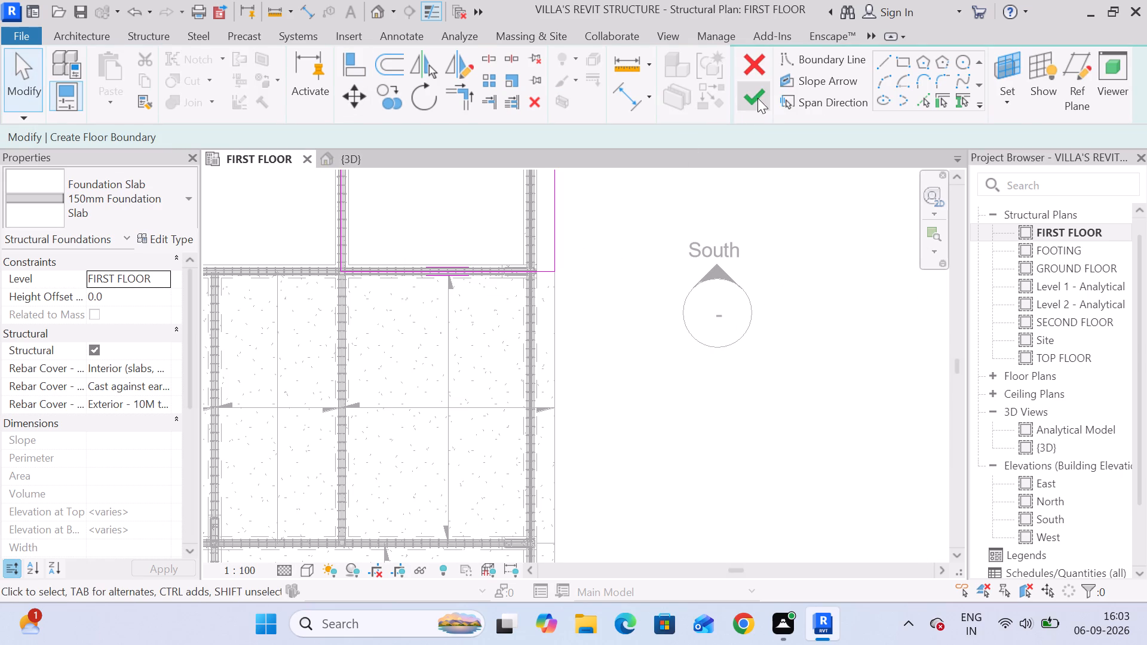
click(757, 98)
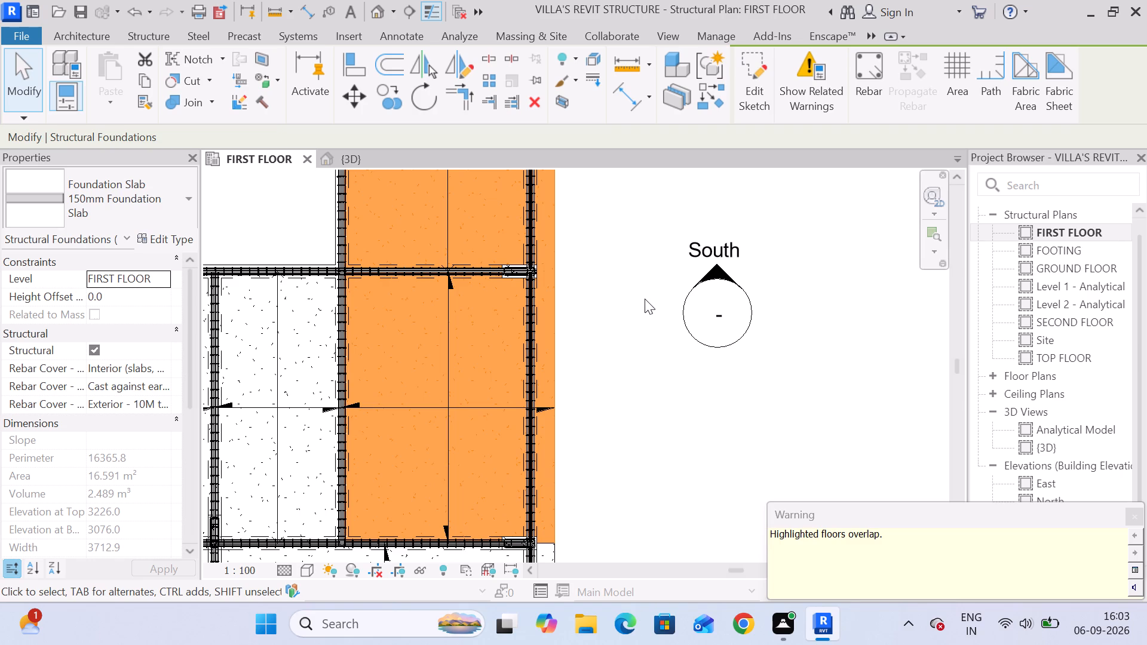
key(ctrl+z)
click(627, 294)
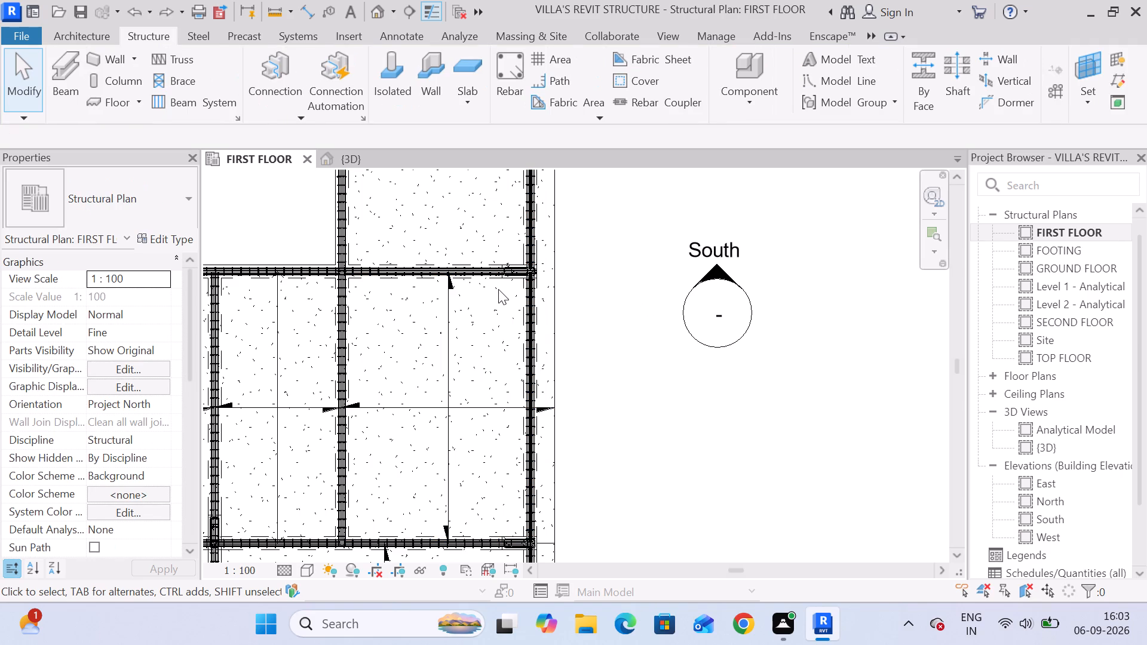
Select the new east slab and nudge it slightly north, clear of the existing slab to the south.
click(548, 254)
scroll(554, 274, up, 11)
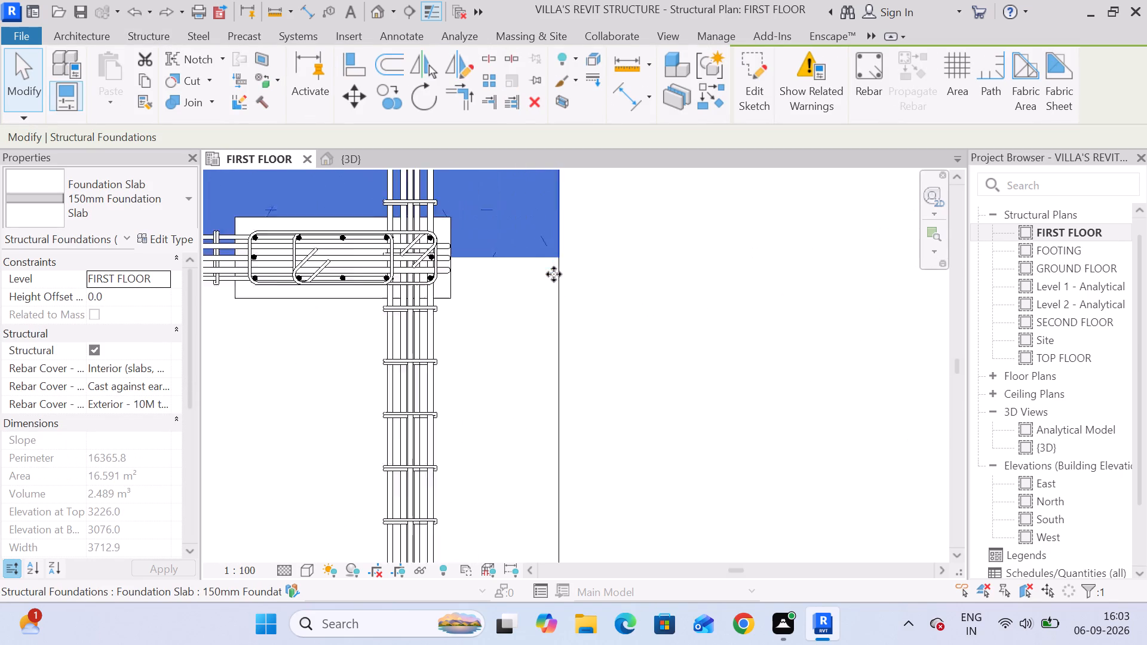
scroll(554, 274, up, 9)
key(Up)
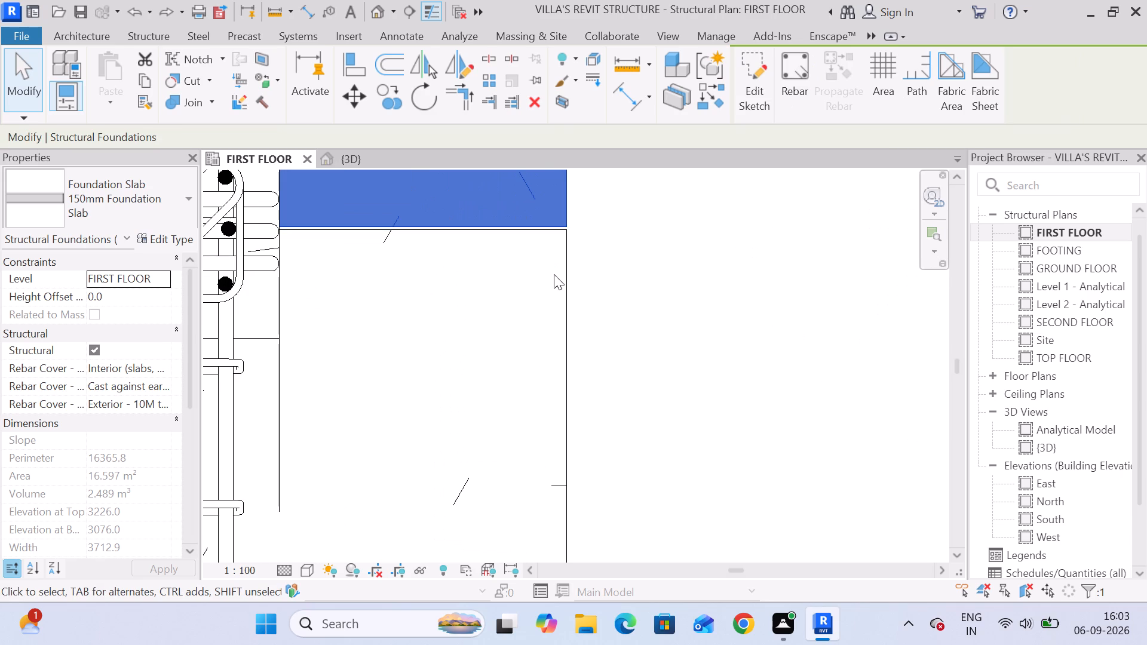
scroll(566, 275, down, 6)
scroll(545, 268, up, 20)
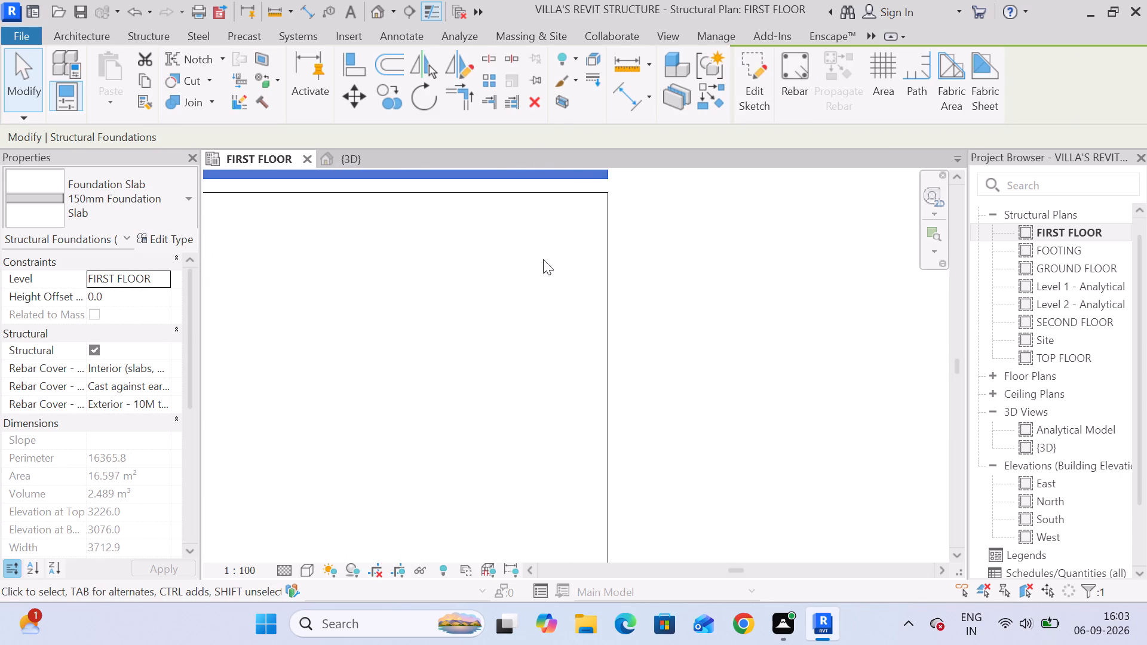
scroll(543, 250, up, 2)
middle_drag(543, 245, 558, 451)
scroll(551, 388, up, 11)
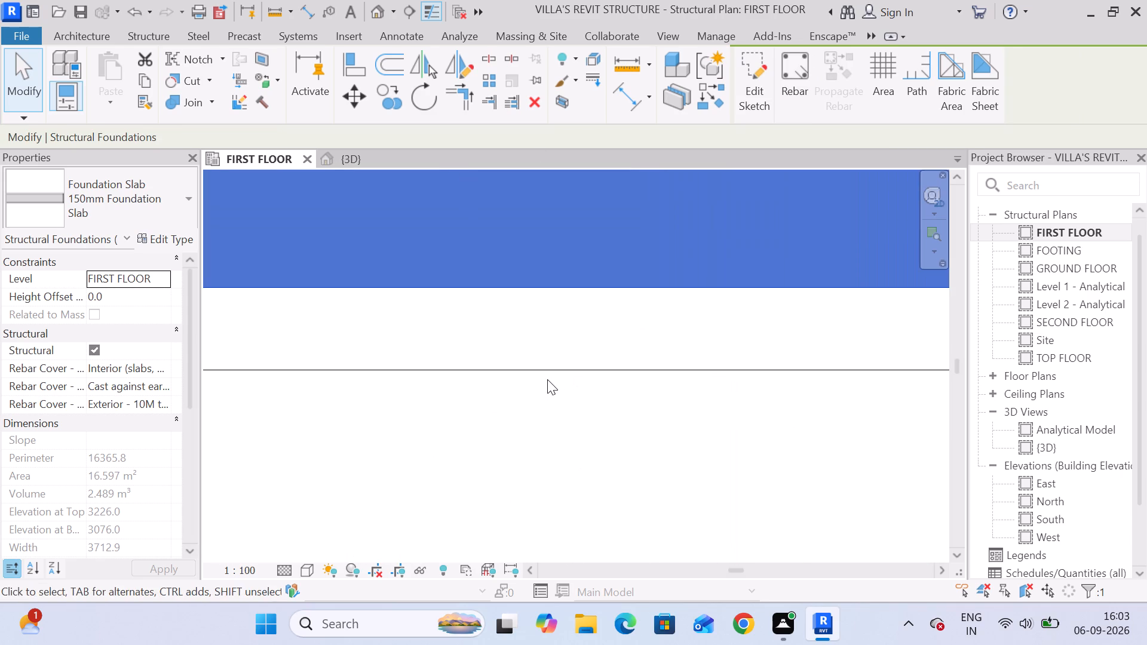
Nudge the new east slab south in fine increments until only a hairline gap separates it from the slab below.
scroll(590, 252, down, 5)
key(Down)
key(Down)
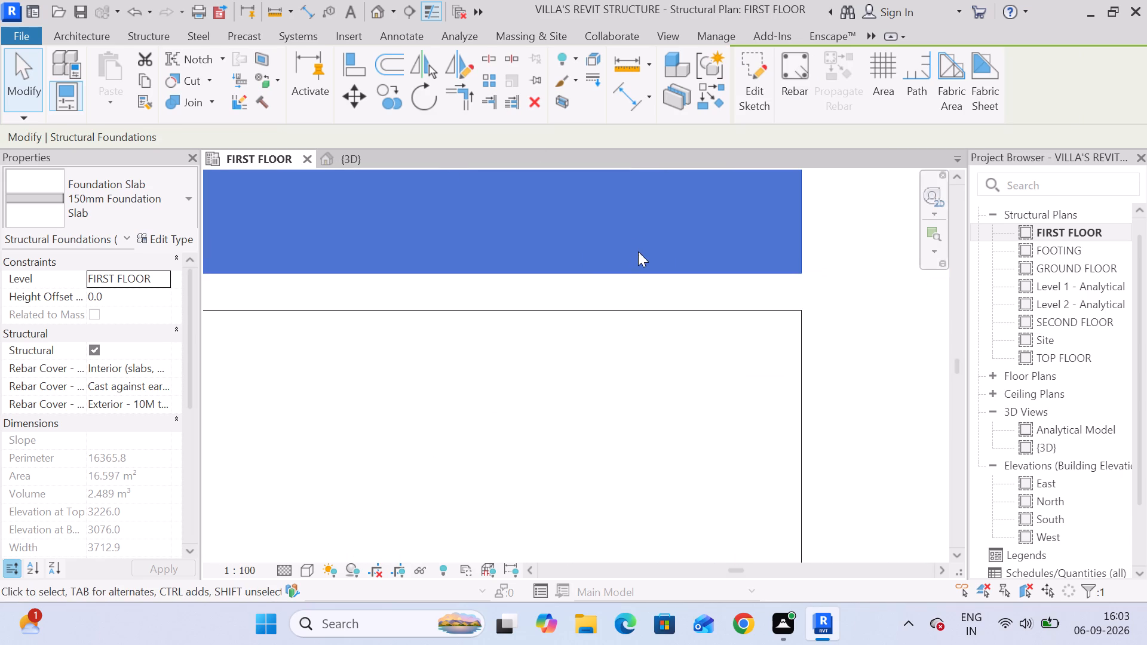
key(Down)
key(Down)
key(Down)
key(Down)
key(Down)
key(Down)
key(Down)
key(Down)
key(Down)
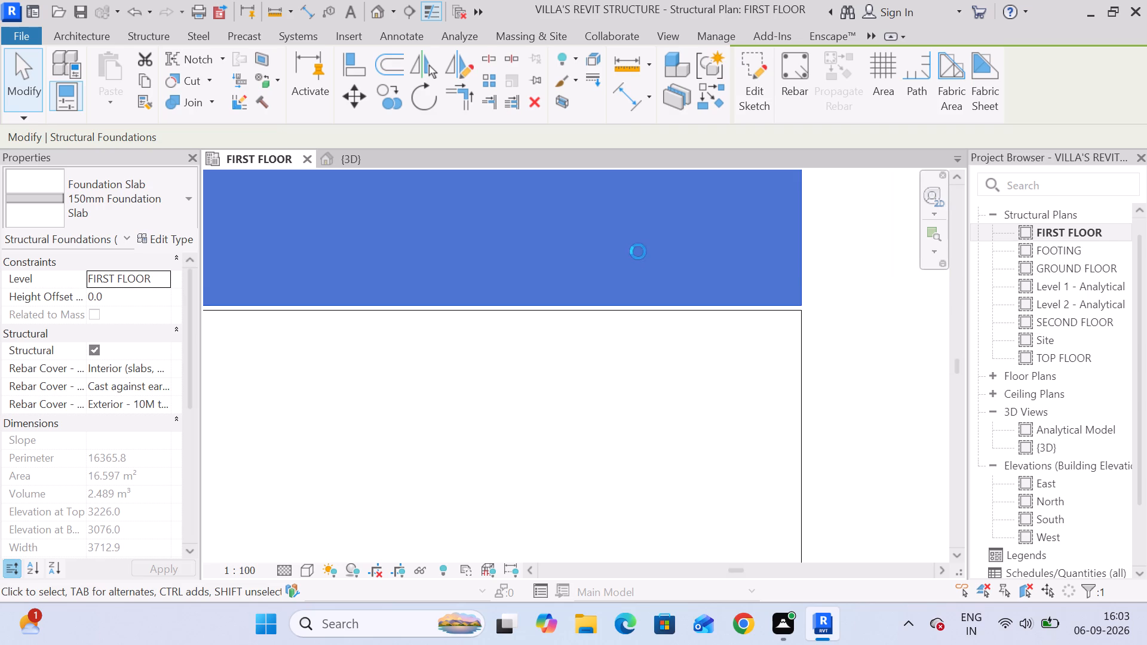
key(Up)
scroll(638, 251, up, 6)
scroll(875, 452, up, 5)
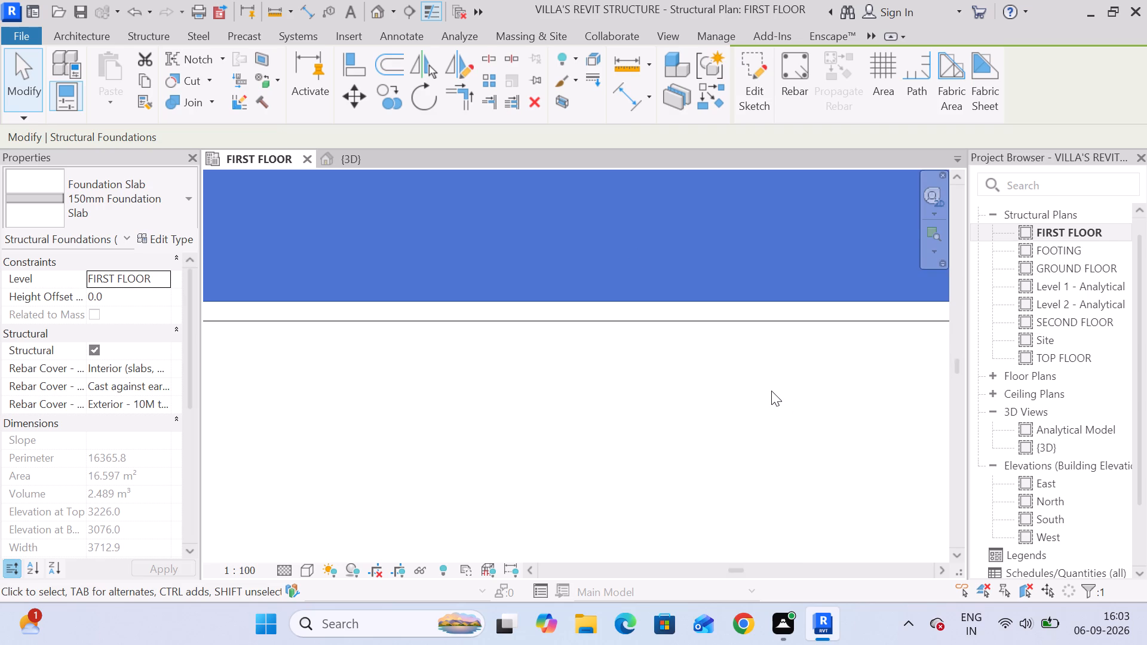
key(Down)
key(Down)
key(Down)
key(Down)
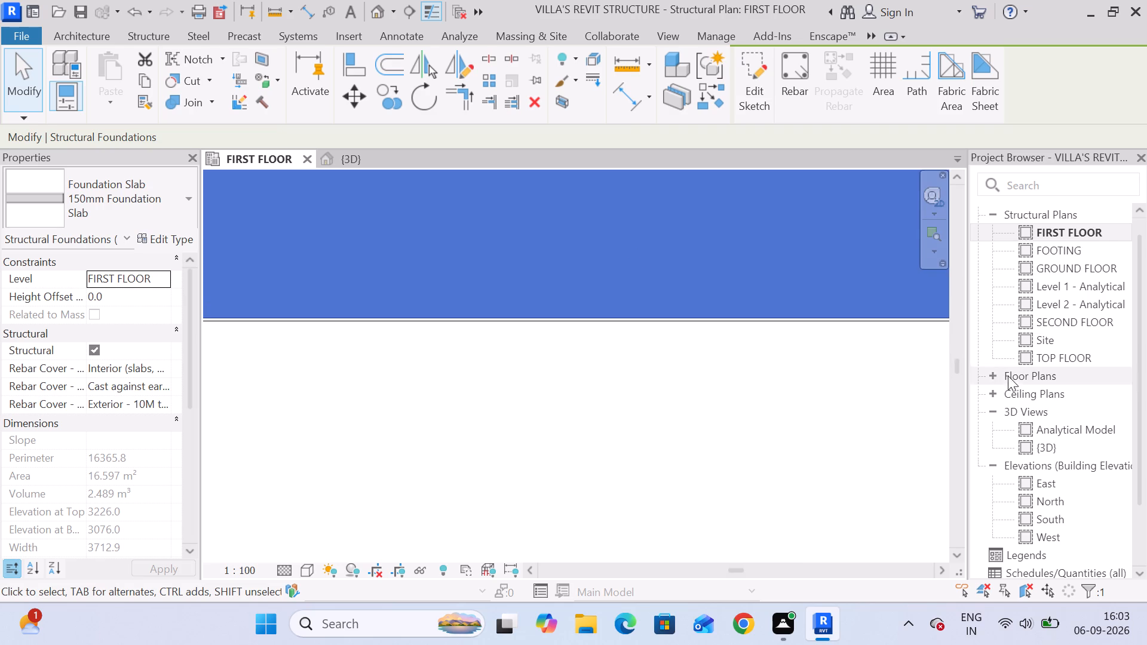
scroll(940, 376, down, 20)
scroll(940, 376, down, 19)
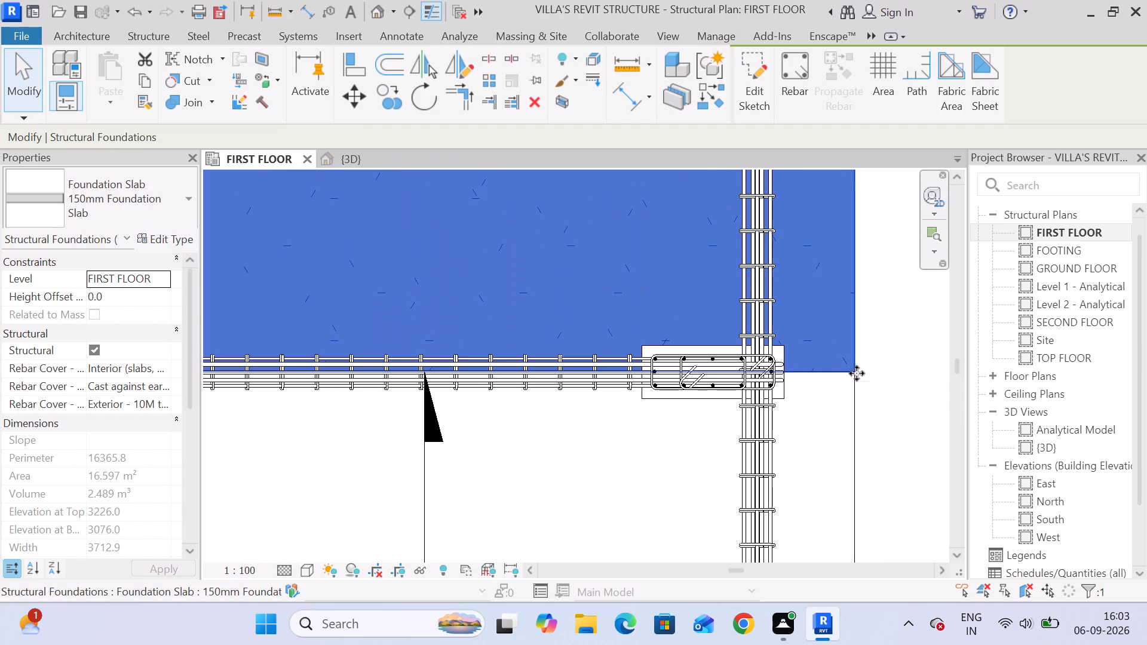
Deselect the repositioned east foundation slab.
middle_drag(852, 373, 473, 437)
scroll(506, 428, down, 7)
click(565, 373)
scroll(570, 370, down, 6)
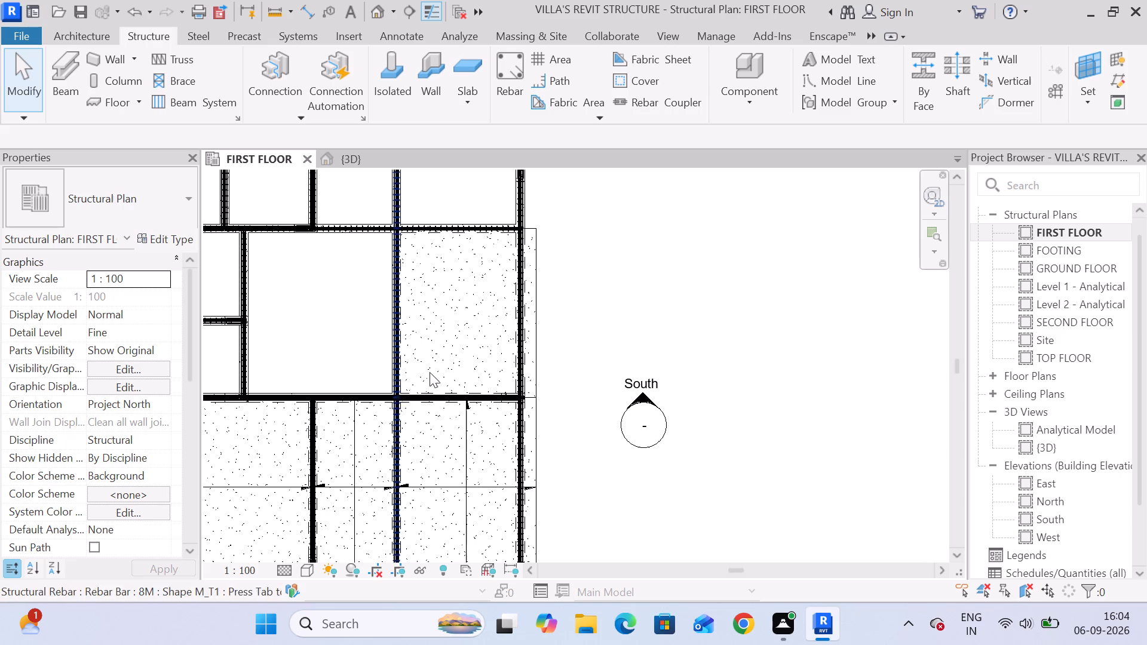
Draw a rectangular 150mm foundation slab boundary with a 0.01" offset over the bay west of the new east slab, flipping the offset side.
scroll(518, 304, down, 5)
scroll(407, 311, up, 4)
middle_drag(429, 317, 531, 318)
scroll(502, 303, up, 1)
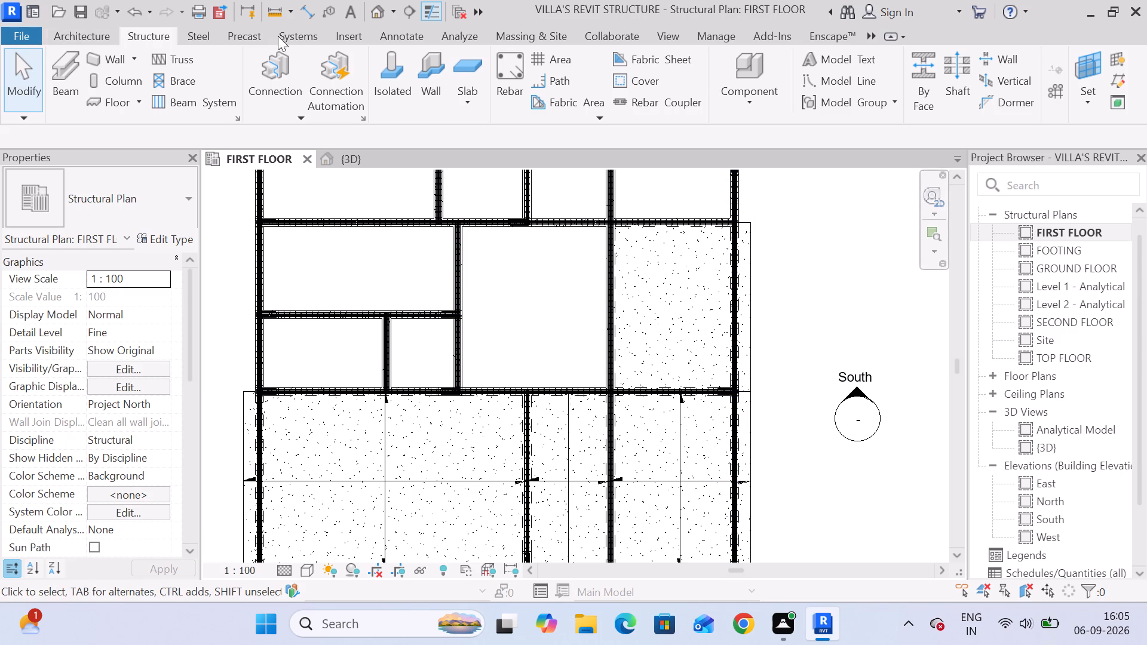
click(471, 57)
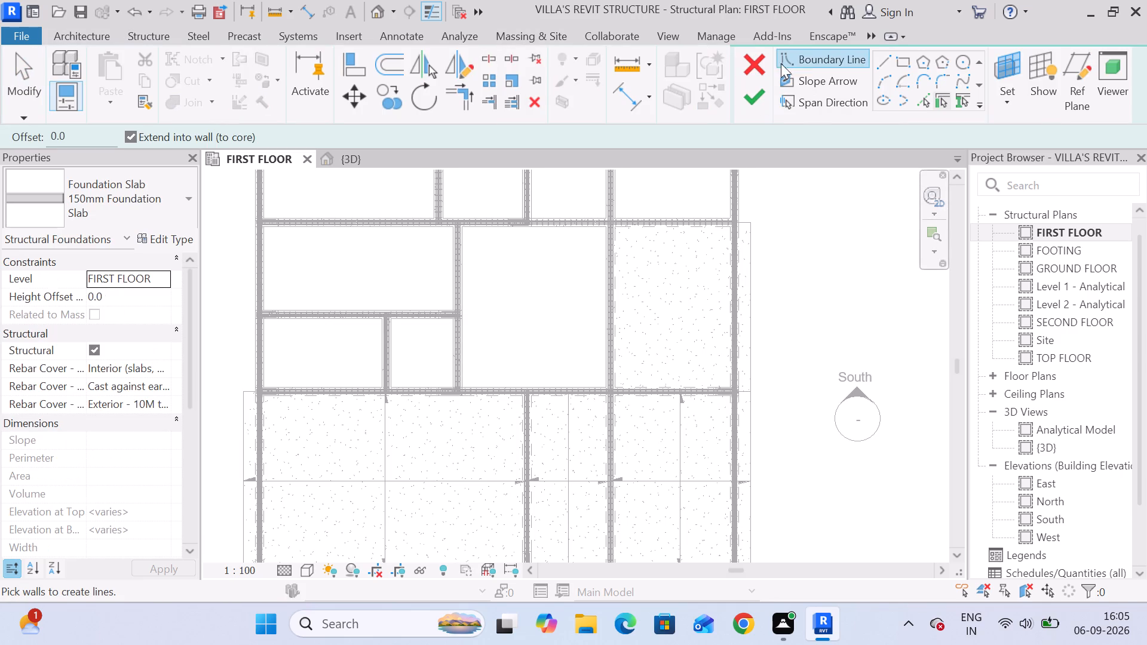
click(900, 66)
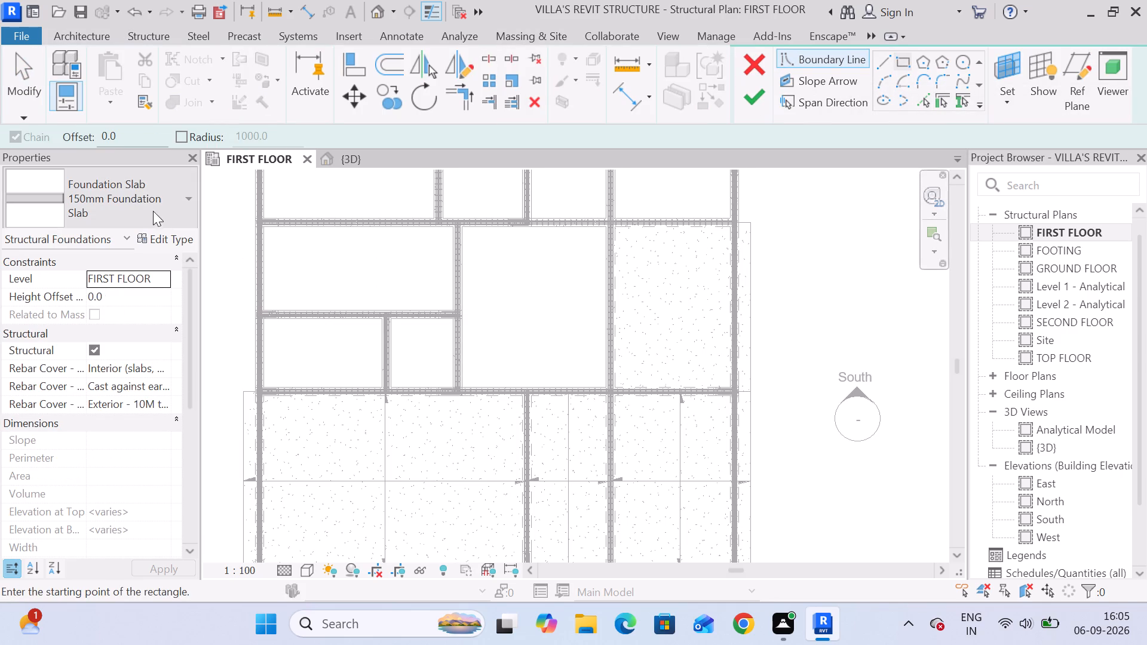
drag(130, 139, 26, 135)
key(0)
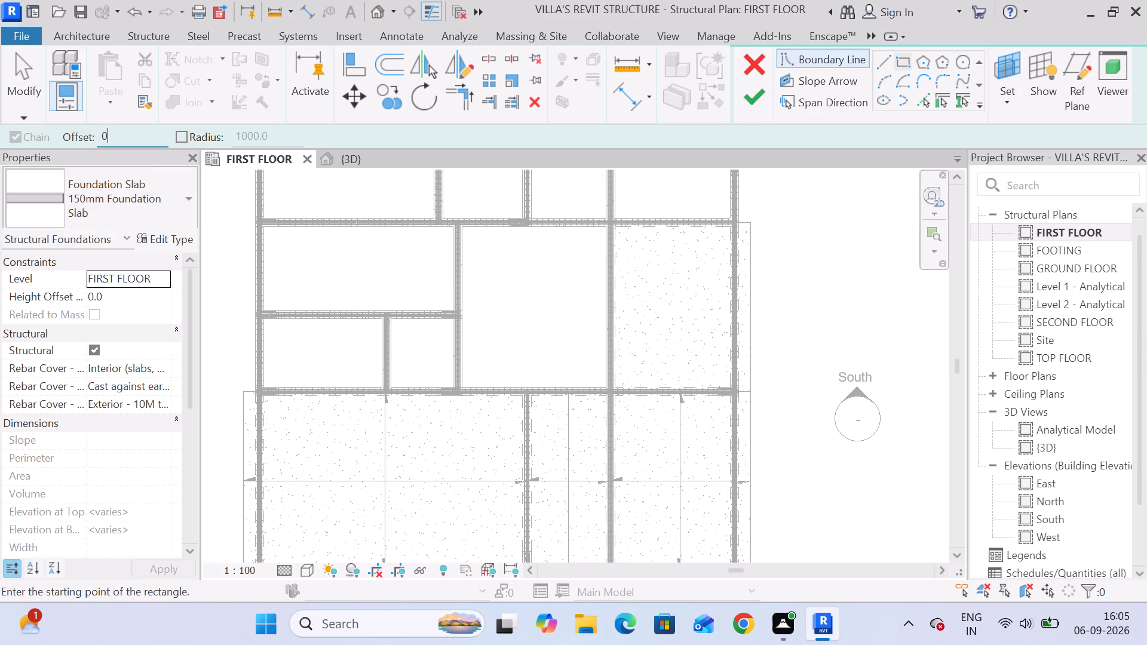
key(period)
key(0)
key(1)
key(shift+quotedbl)
key(Return)
scroll(597, 390, up, 4)
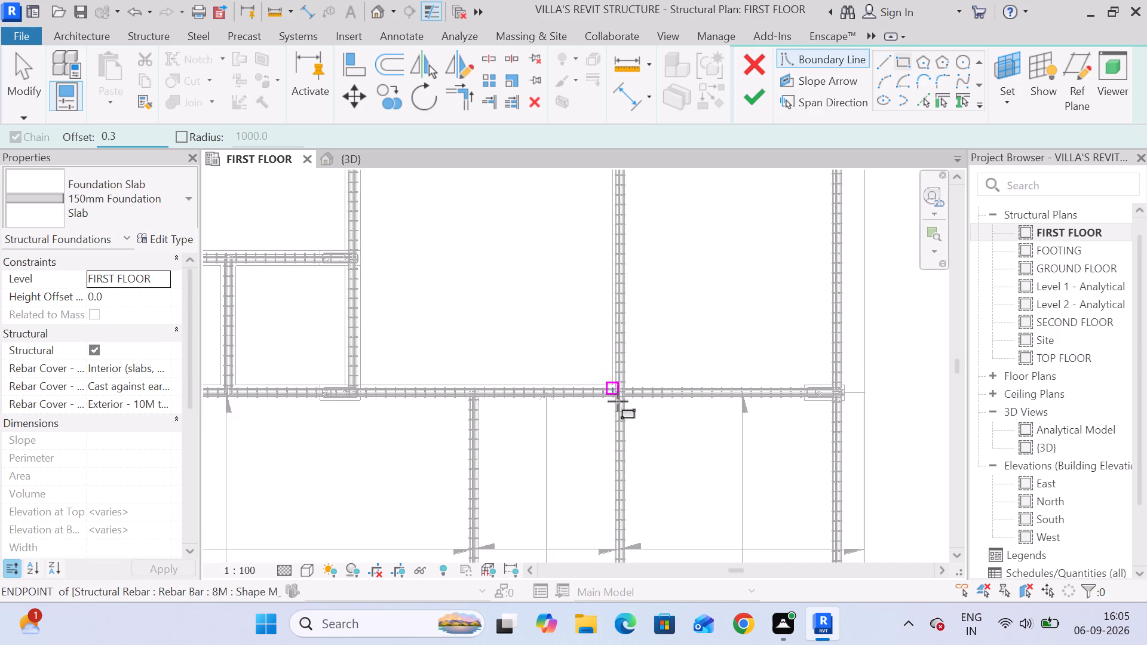
scroll(616, 404, up, 19)
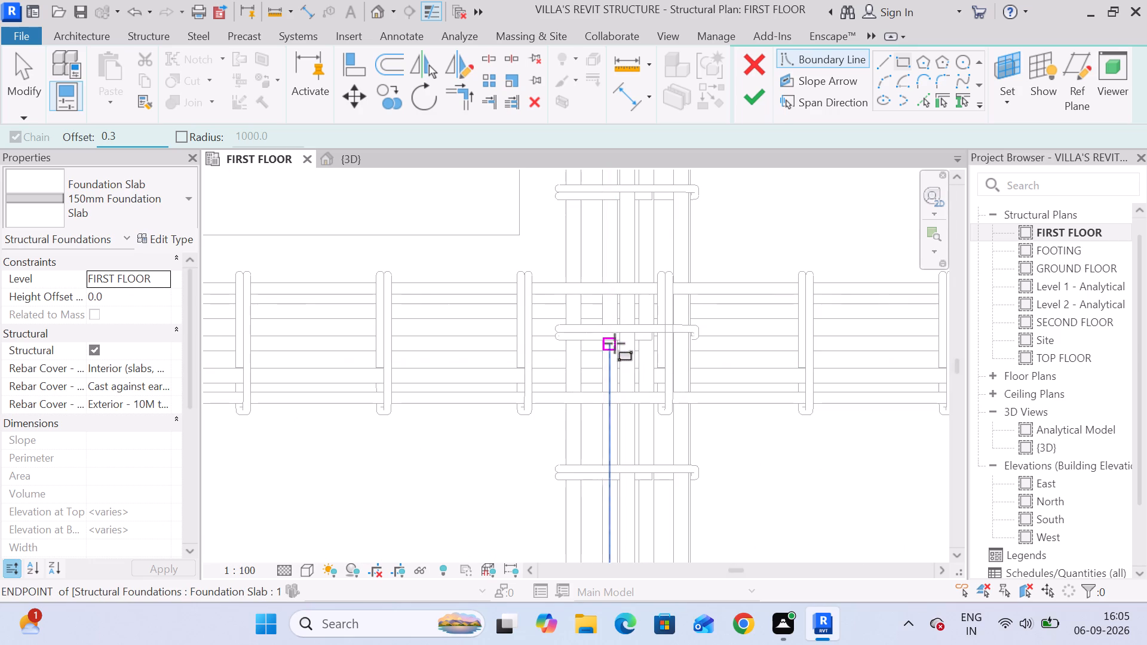
click(611, 345)
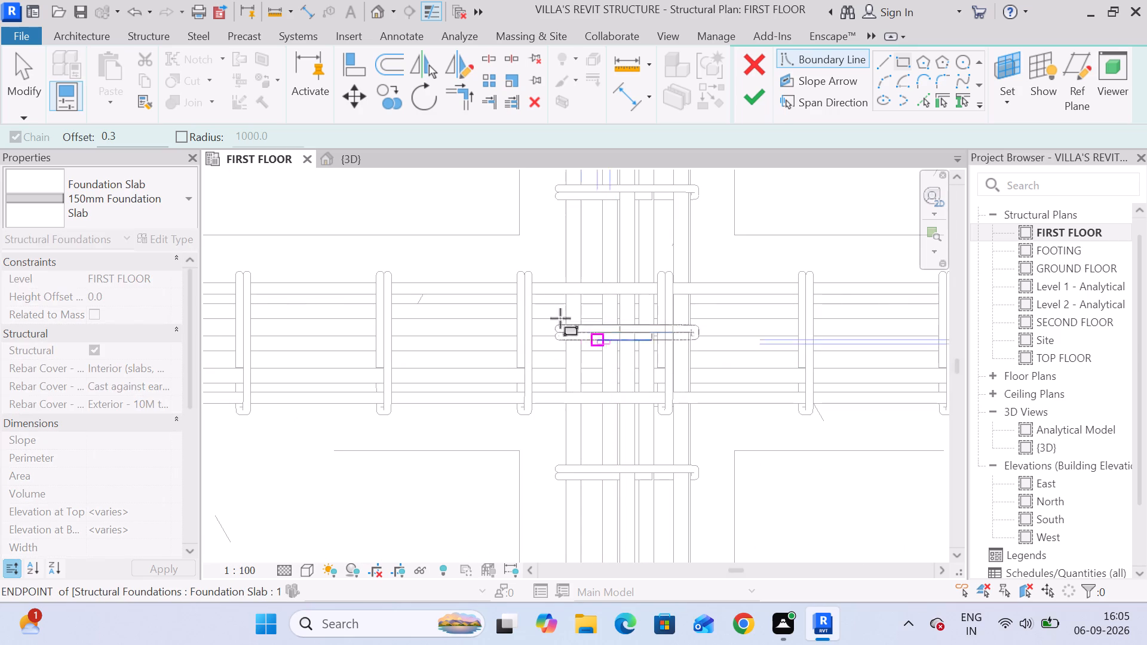
key(space)
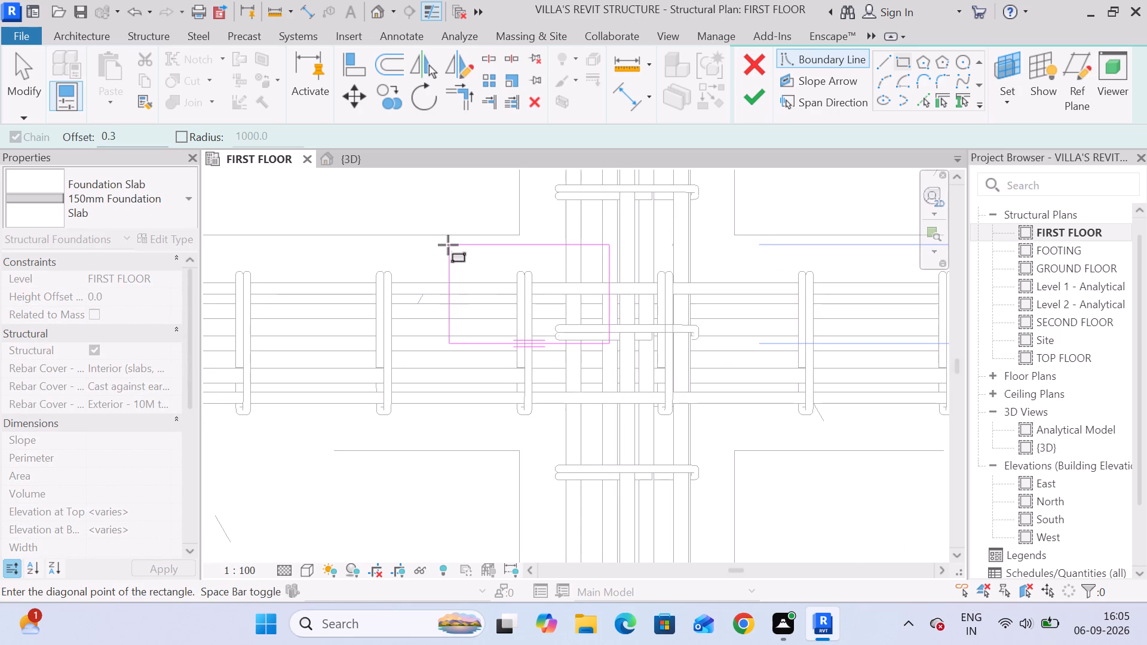
scroll(437, 238, down, 5)
middle_drag(424, 207, 643, 401)
scroll(495, 313, down, 6)
middle_drag(467, 238, 708, 455)
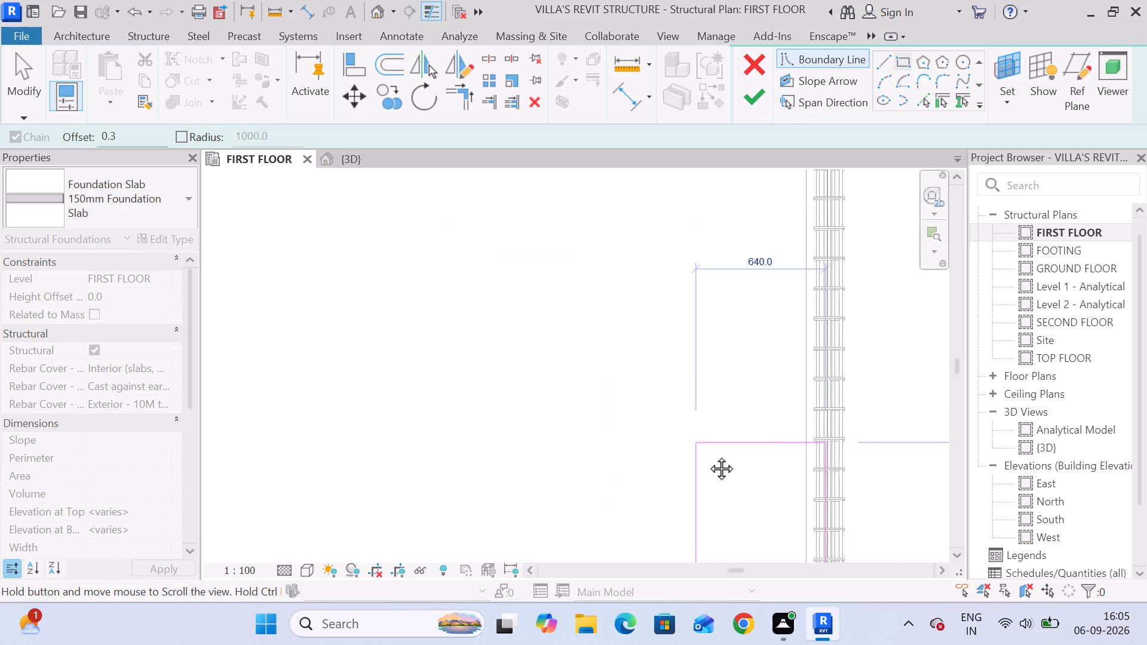
middle_drag(708, 455, 709, 456)
scroll(471, 322, down, 6)
middle_drag(468, 312, 598, 489)
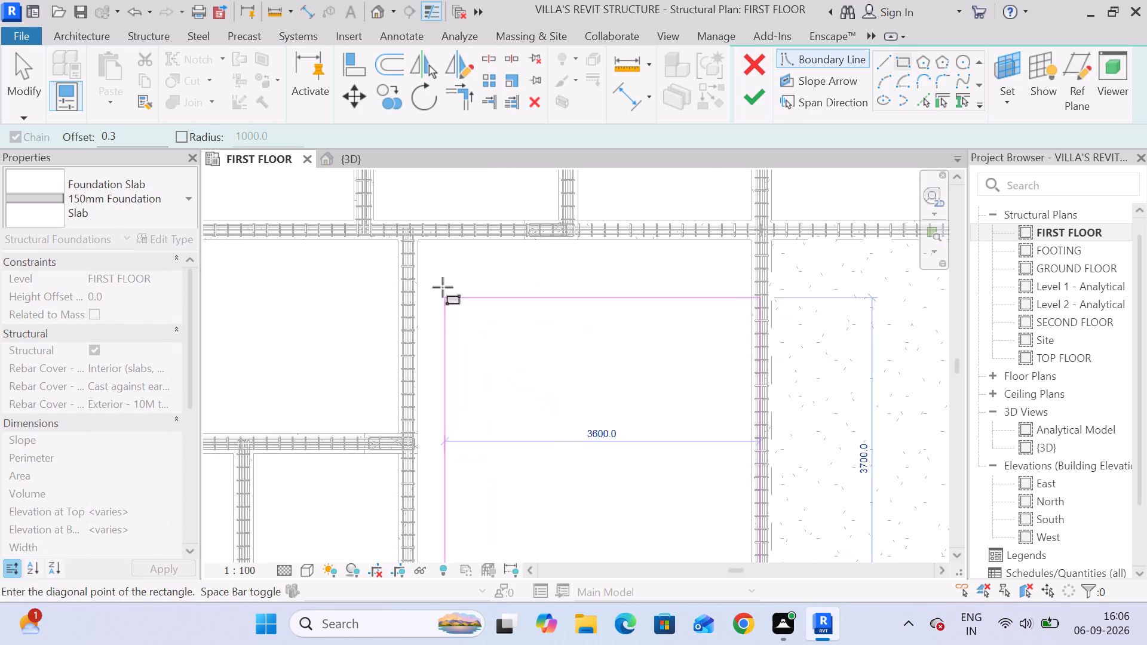
scroll(406, 232, up, 14)
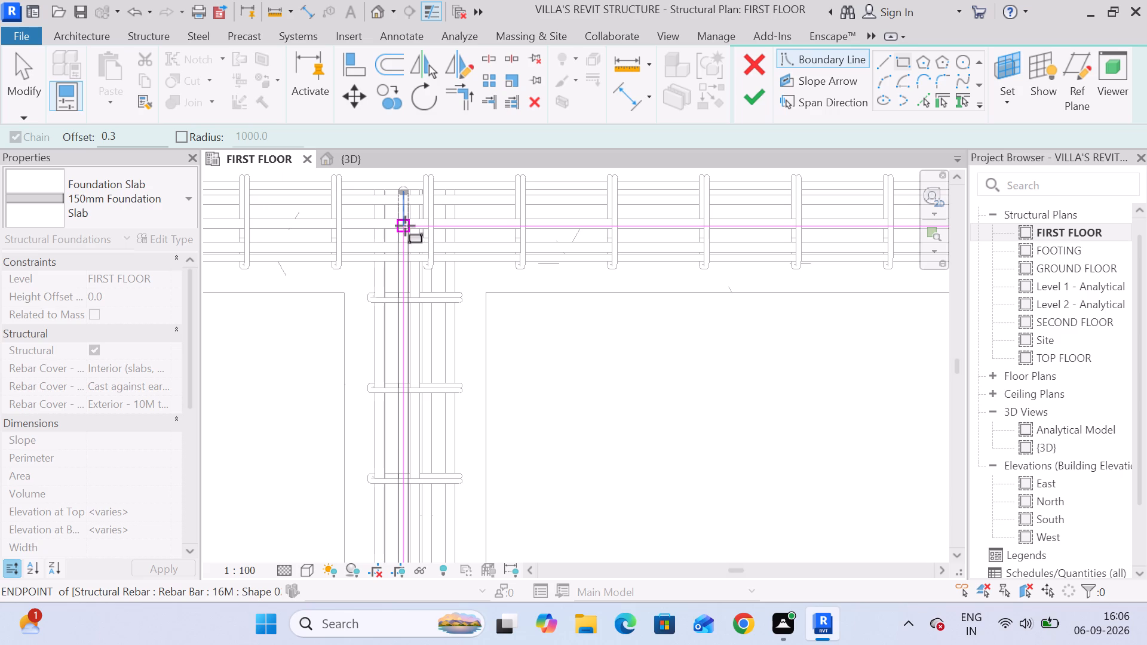
click(405, 226)
Align the new boundary's west line with the centreline of the bay's west beam and leave the Align command.
scroll(489, 352, down, 6)
scroll(576, 374, down, 5)
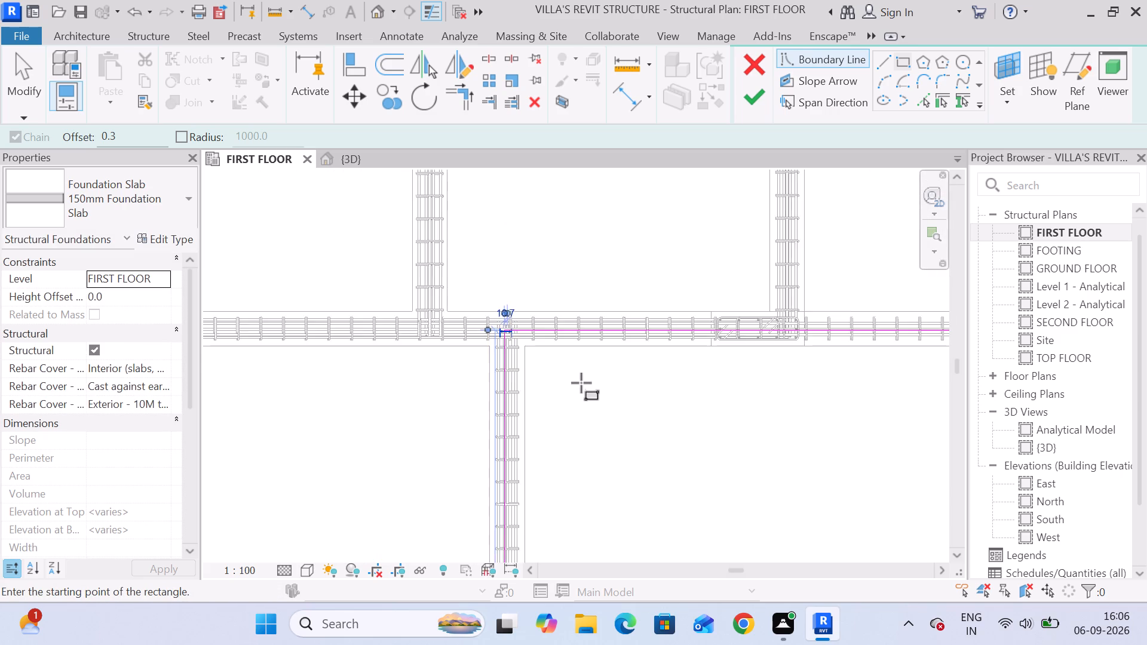
scroll(581, 383, down, 3)
middle_drag(632, 428, 493, 298)
scroll(403, 379, up, 11)
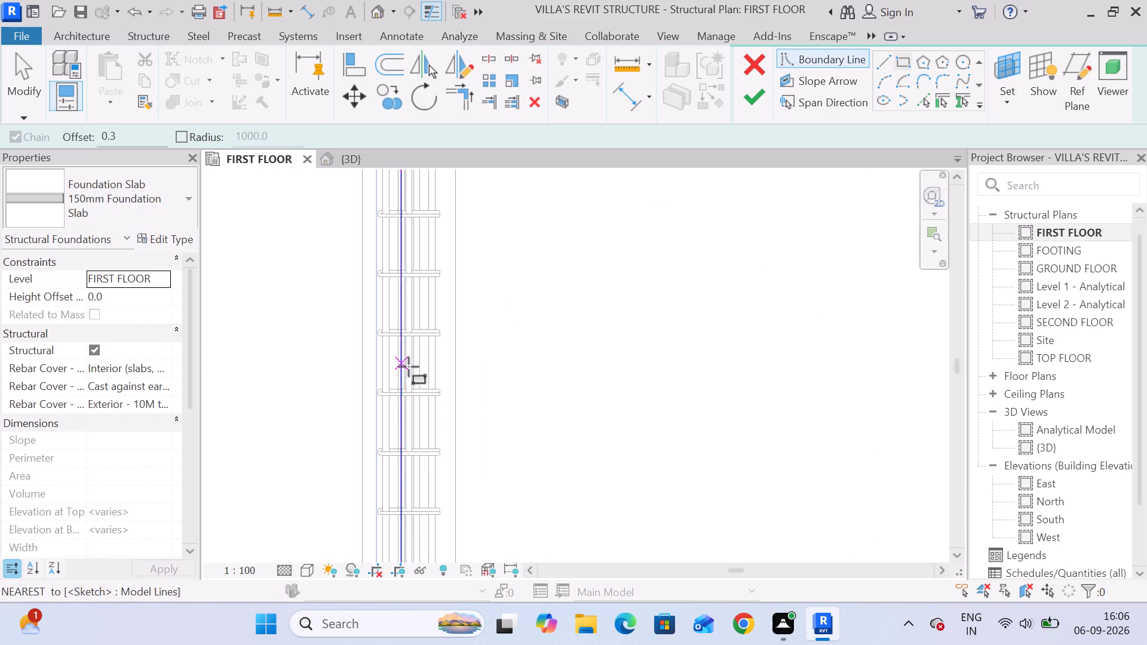
scroll(419, 371, up, 6)
scroll(495, 373, down, 4)
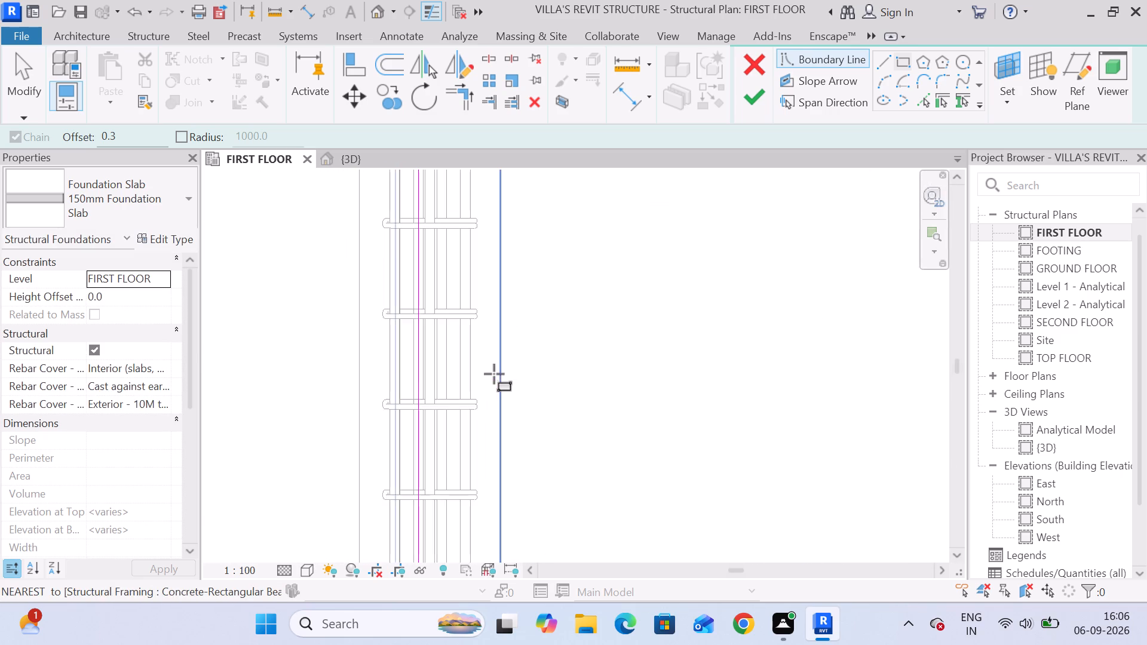
scroll(493, 374, up, 3)
click(355, 66)
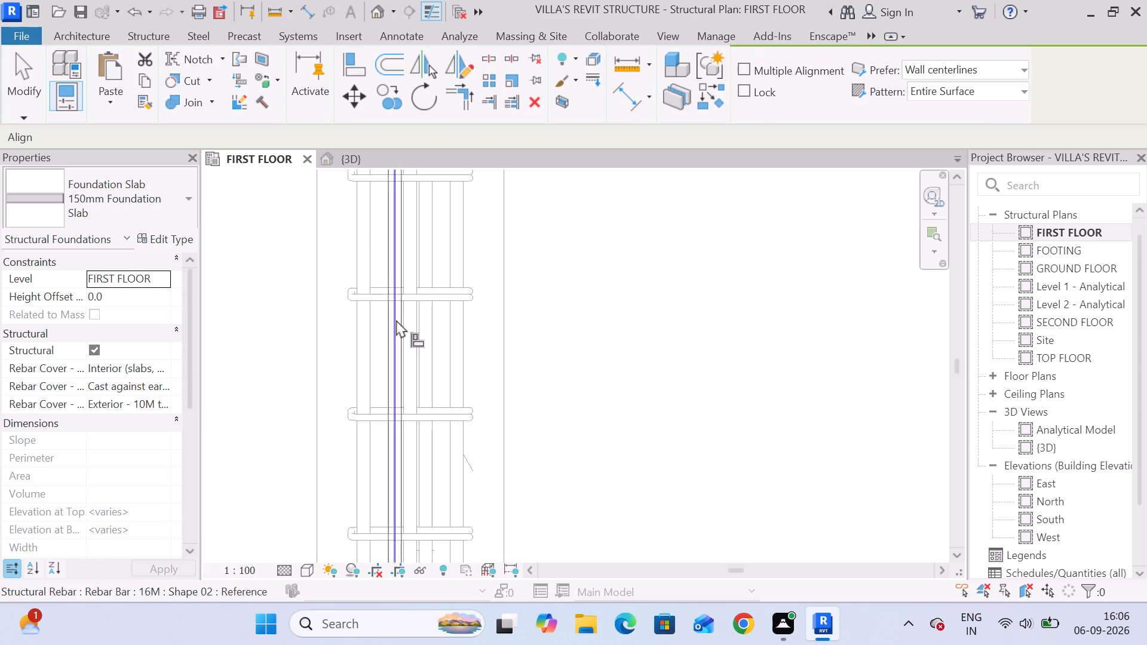
click(404, 322)
click(387, 320)
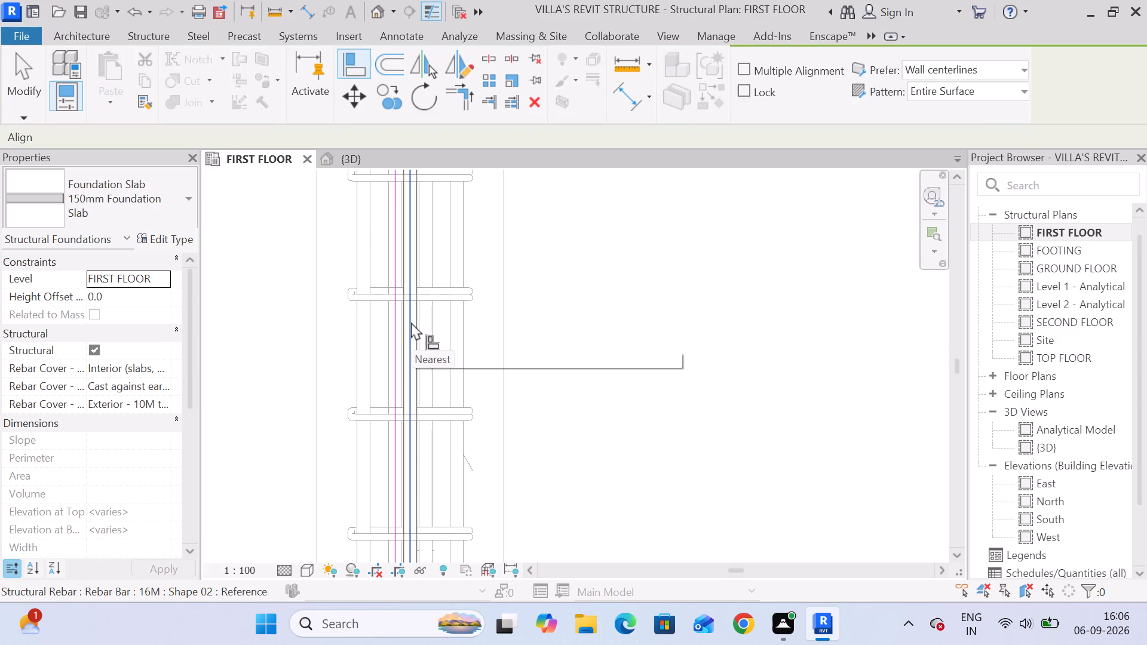
click(411, 322)
click(398, 316)
scroll(421, 308, down, 4)
middle_drag(441, 254, 441, 451)
scroll(488, 221, up, 1)
middle_drag(500, 283, 500, 502)
middle_drag(503, 282, 503, 474)
middle_drag(480, 244, 485, 490)
scroll(462, 340, up, 3)
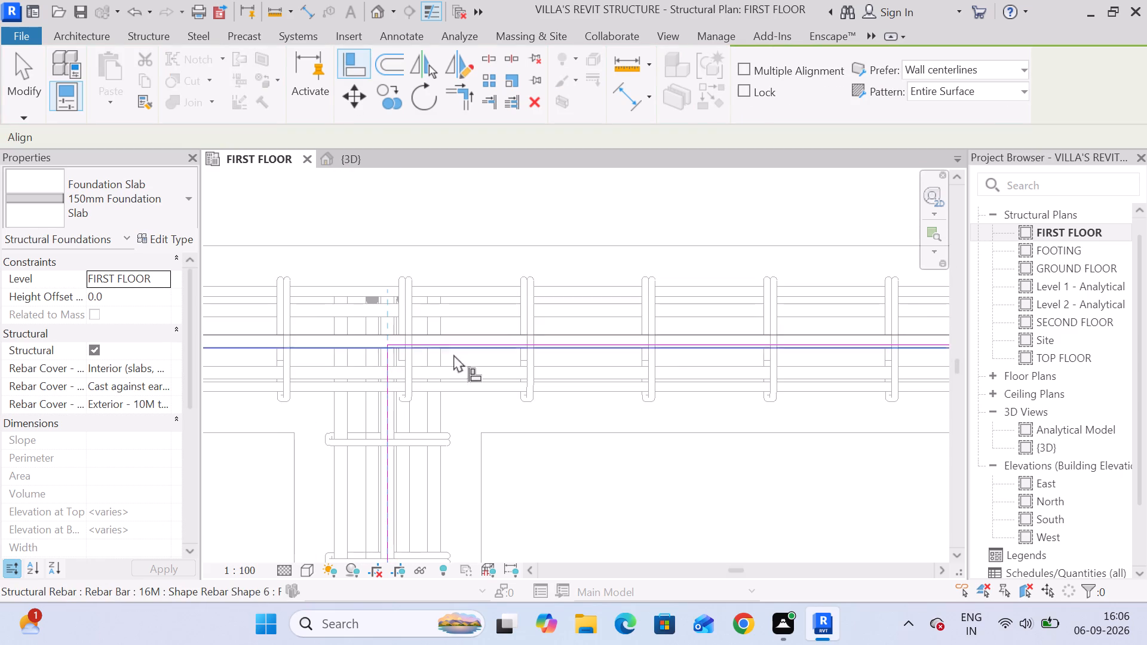
scroll(563, 404, down, 2)
middle_drag(556, 403, 517, 308)
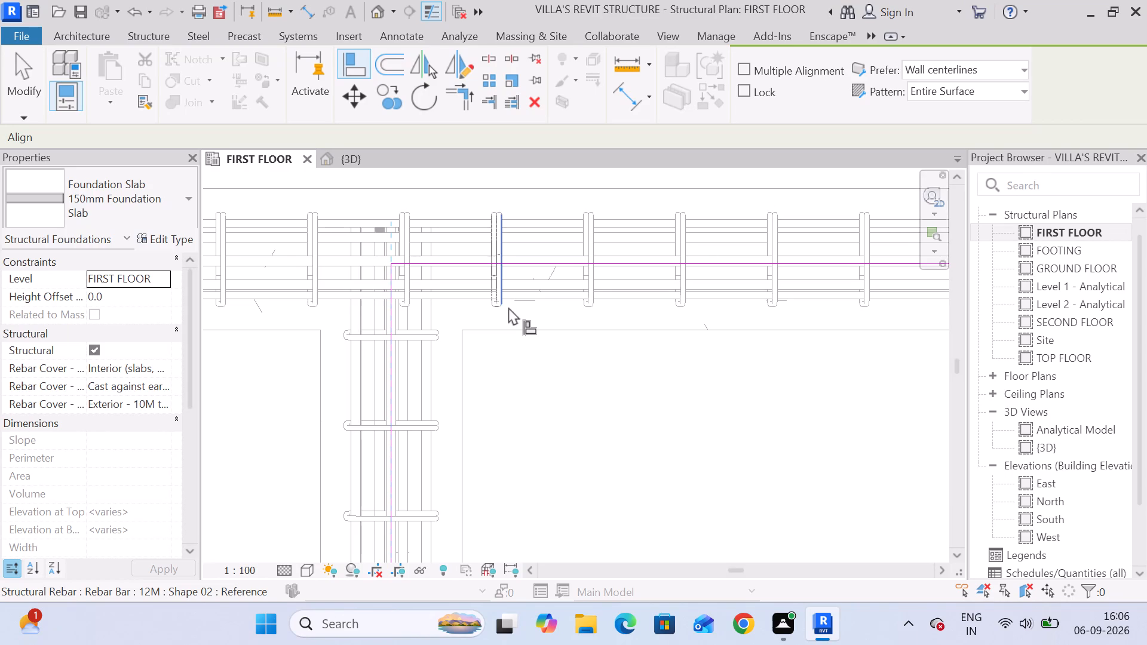
click(19, 85)
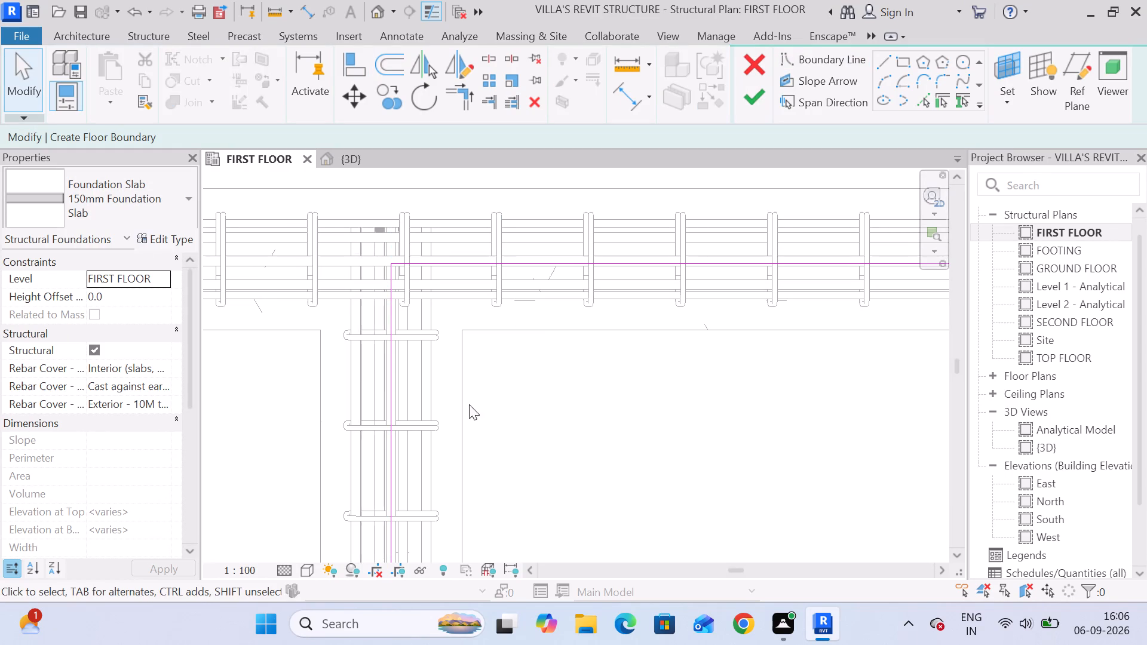
Finish the boundary sketch to create the foundation slab in the bay beside the east slab.
scroll(547, 399, down, 3)
middle_drag(546, 398, 496, 346)
scroll(685, 353, down, 4)
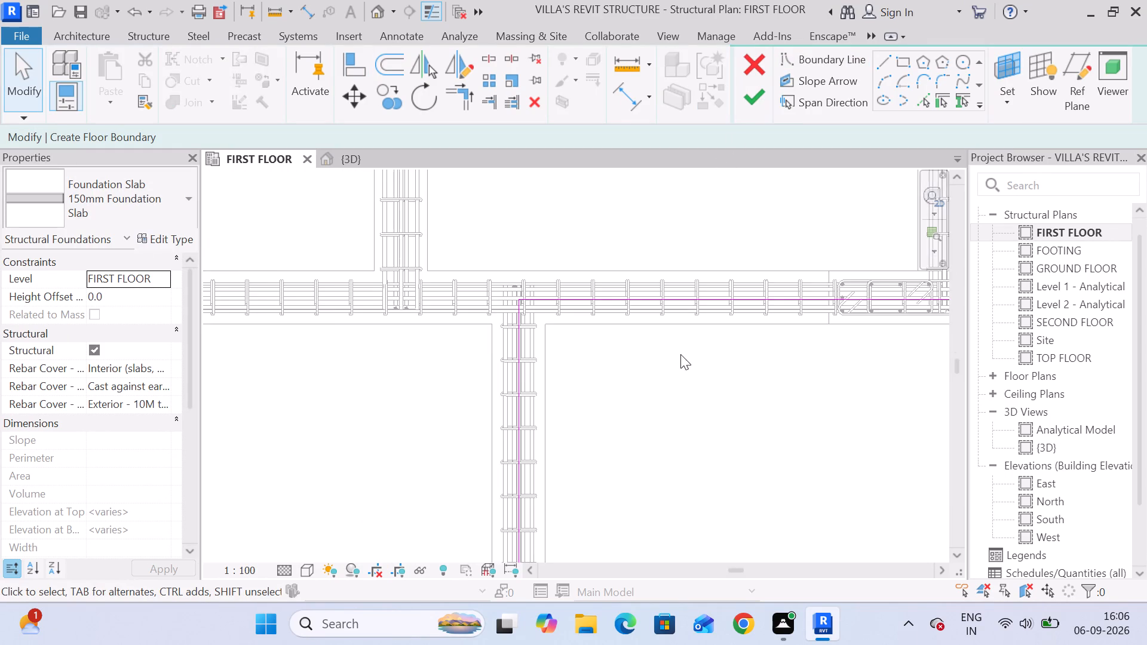
middle_drag(671, 354, 637, 308)
scroll(637, 308, down, 6)
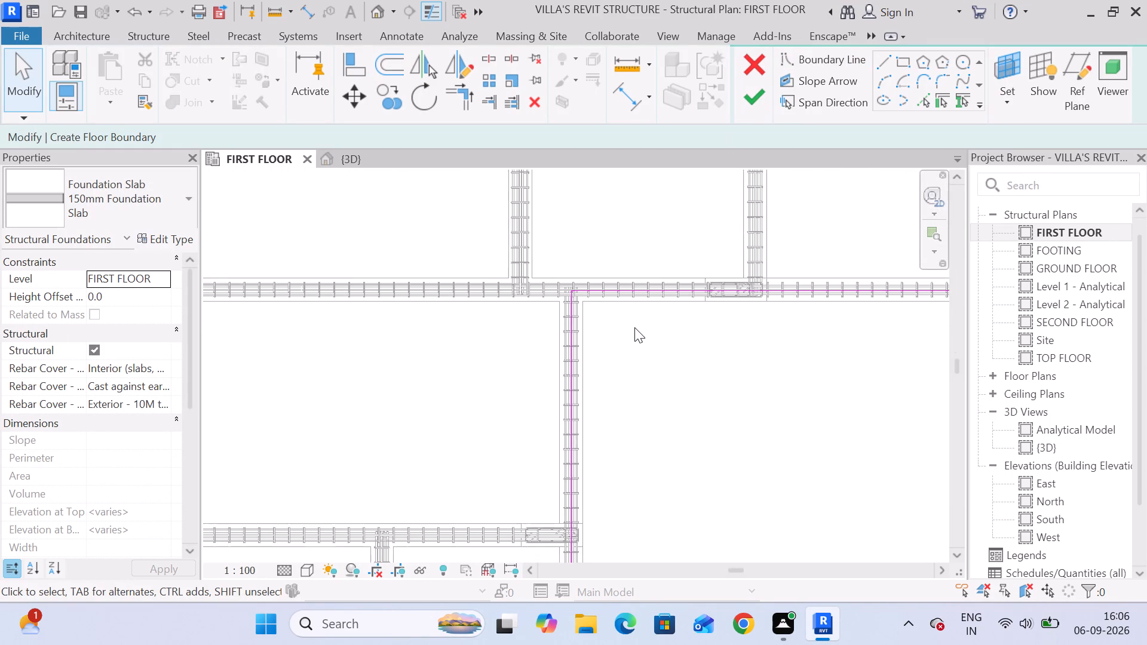
middle_drag(740, 403, 575, 255)
scroll(579, 257, down, 4)
scroll(622, 440, up, 5)
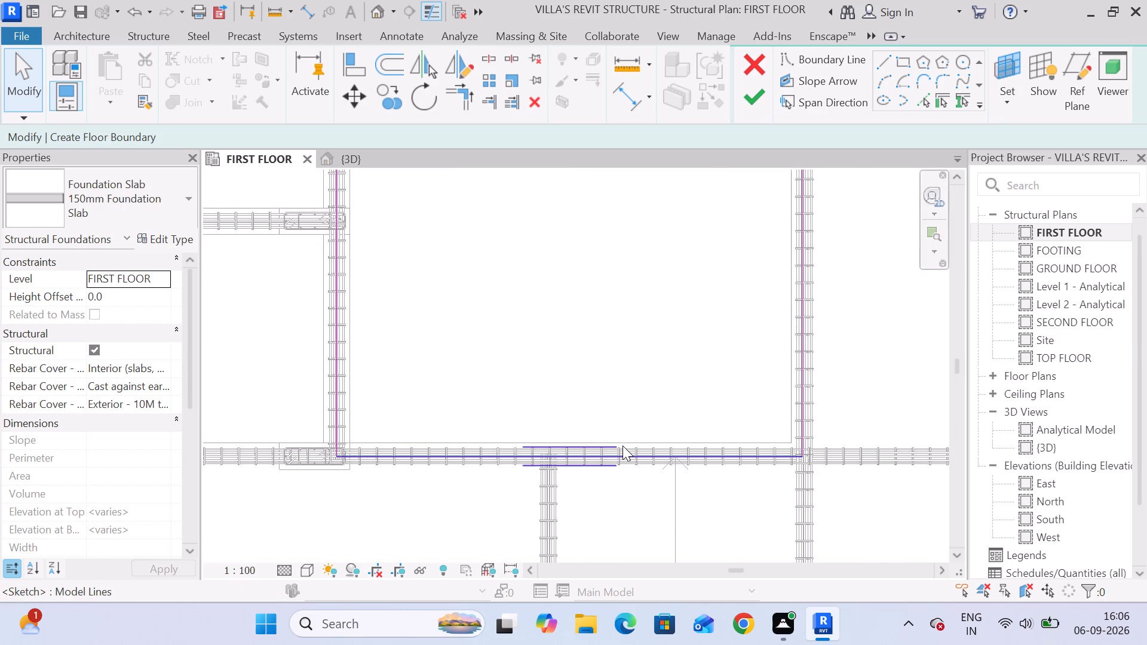
scroll(611, 457, up, 10)
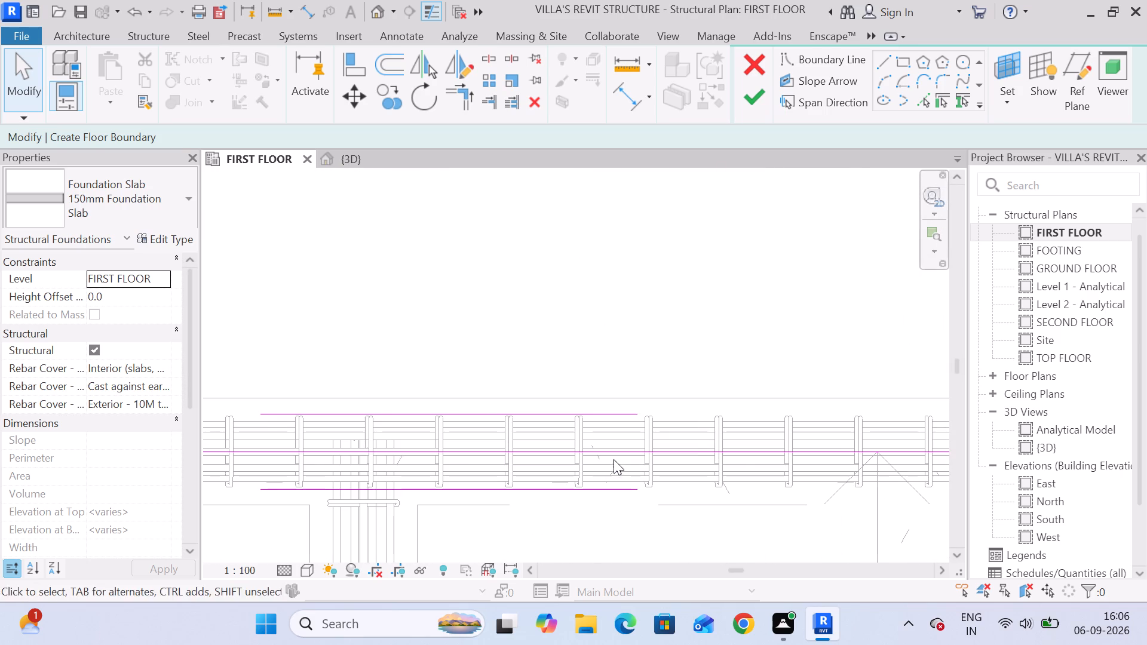
scroll(623, 457, down, 11)
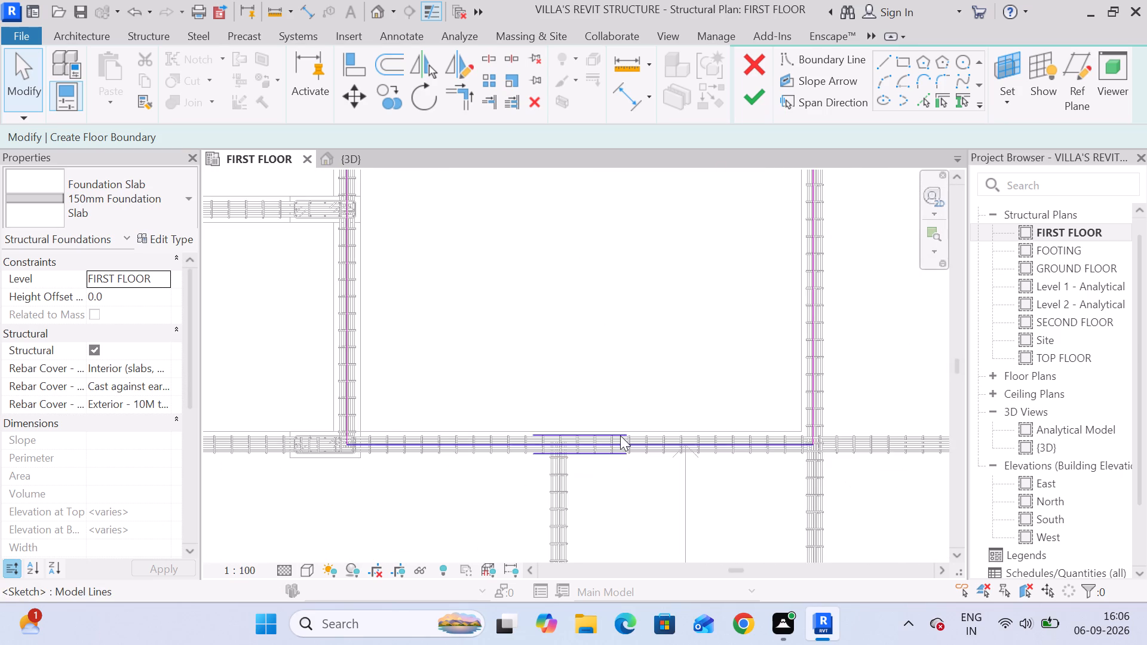
scroll(620, 435, down, 8)
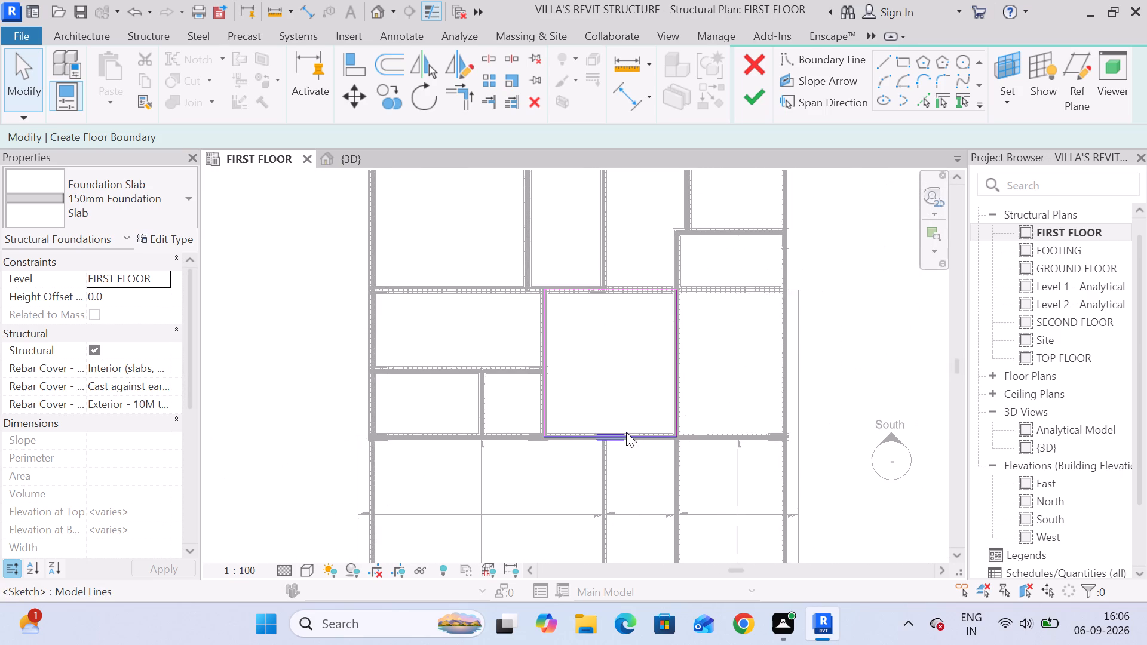
scroll(630, 431, down, 3)
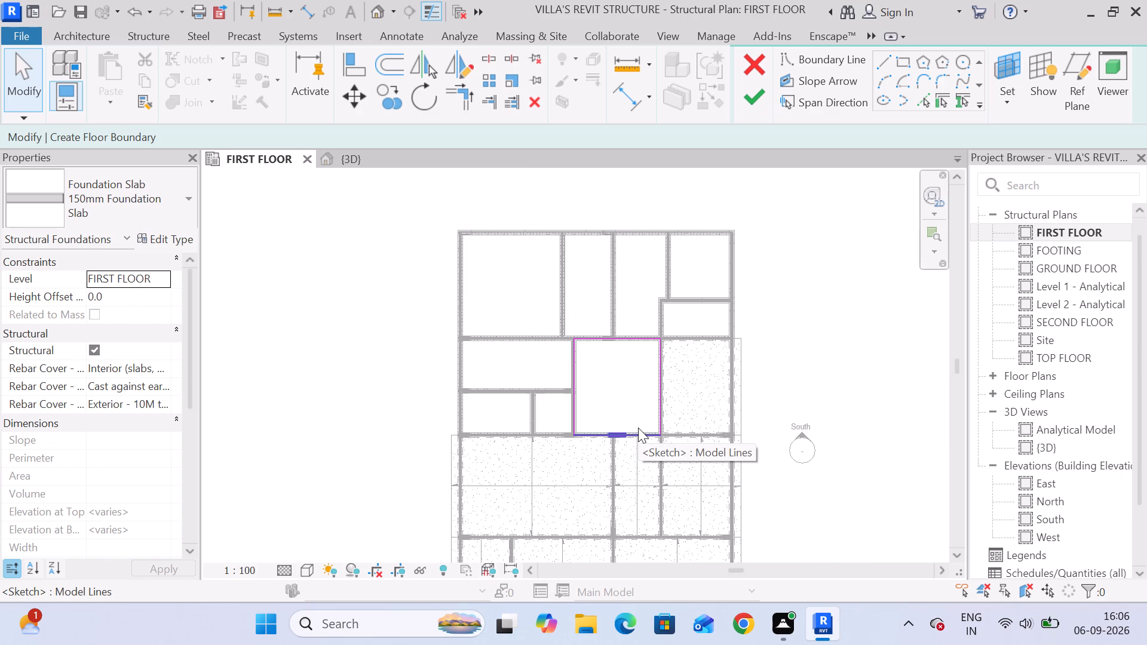
scroll(638, 428, down, 4)
middle_drag(694, 429, 665, 406)
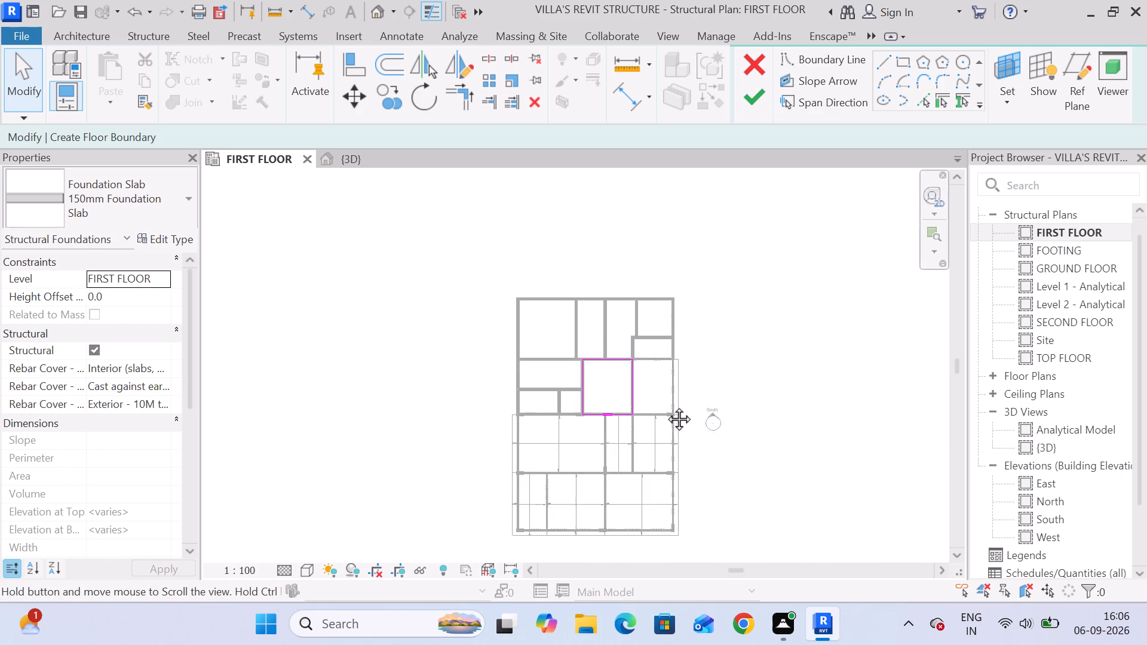
middle_drag(665, 406, 661, 403)
click(755, 99)
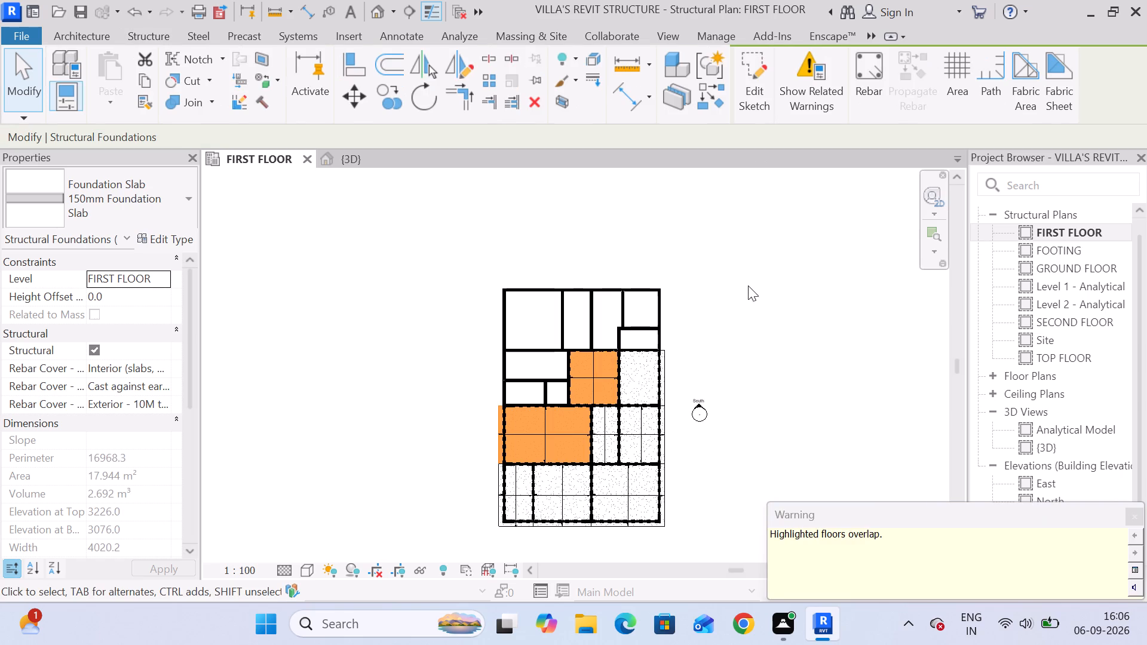
Nudge the new foundation slab in small vertical increments to fit its south edge against the slab below, and deselect it.
scroll(572, 416, up, 10)
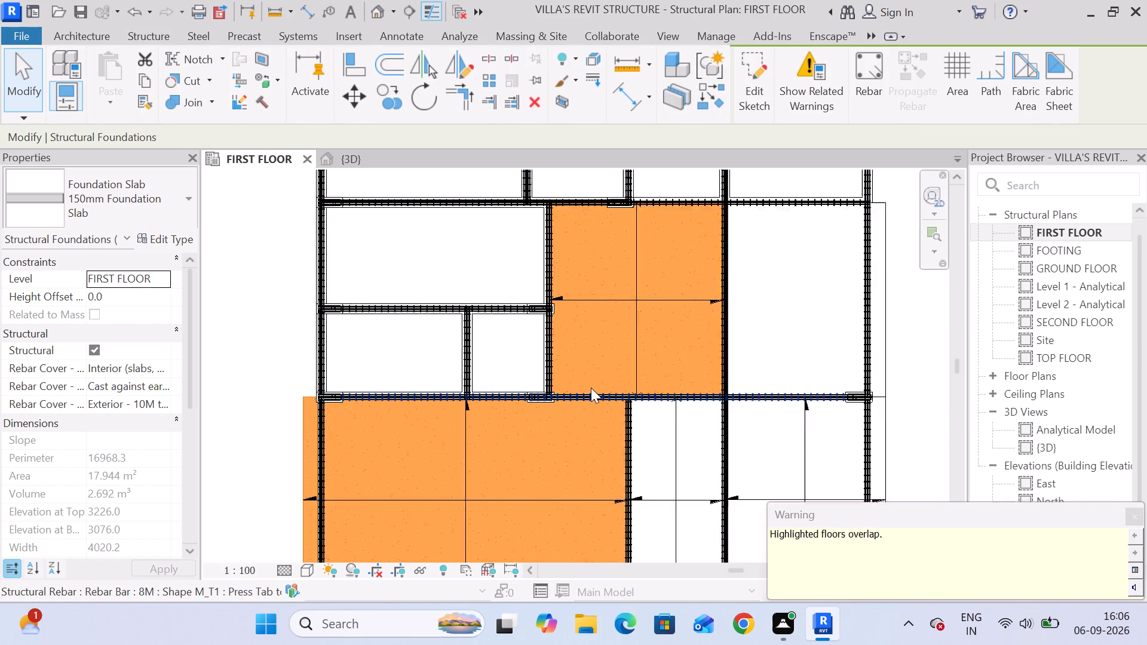
scroll(591, 388, up, 8)
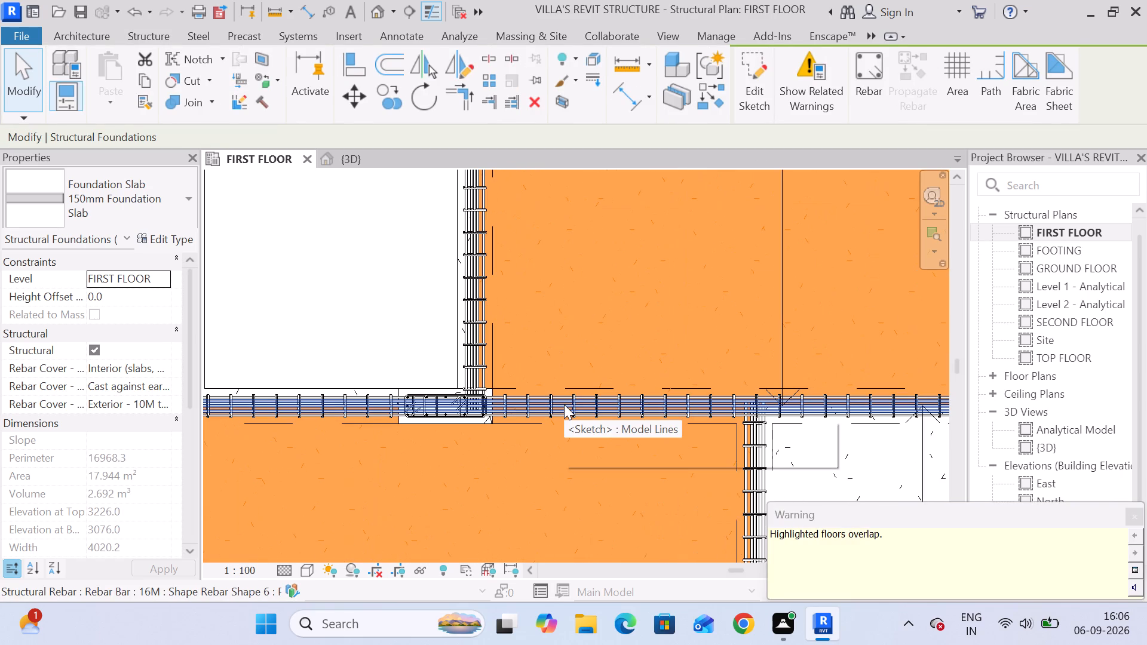
key(Up)
scroll(564, 404, up, 14)
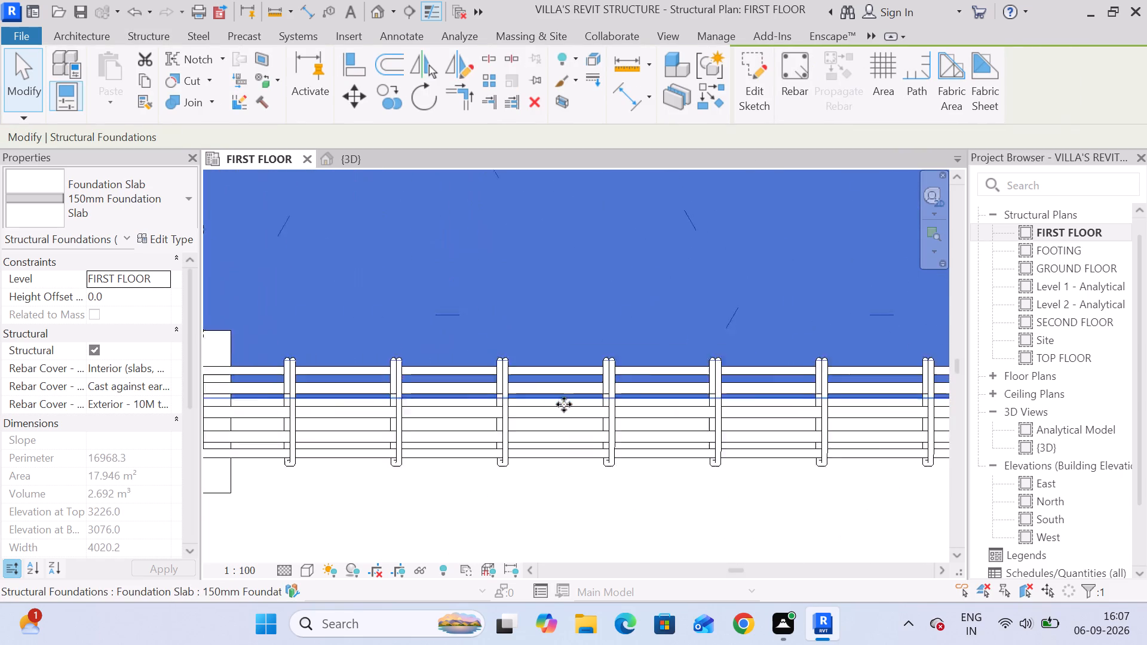
scroll(564, 404, up, 3)
key(Down)
key(Down)
key(Down)
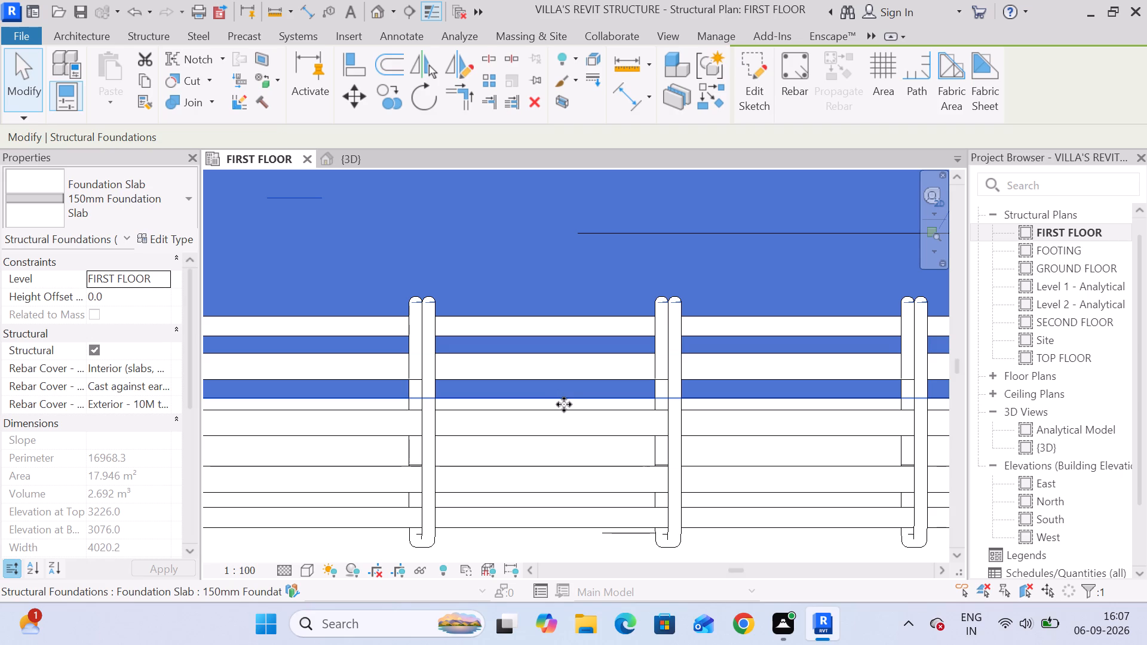
key(Down)
key(Down)
key(Down)
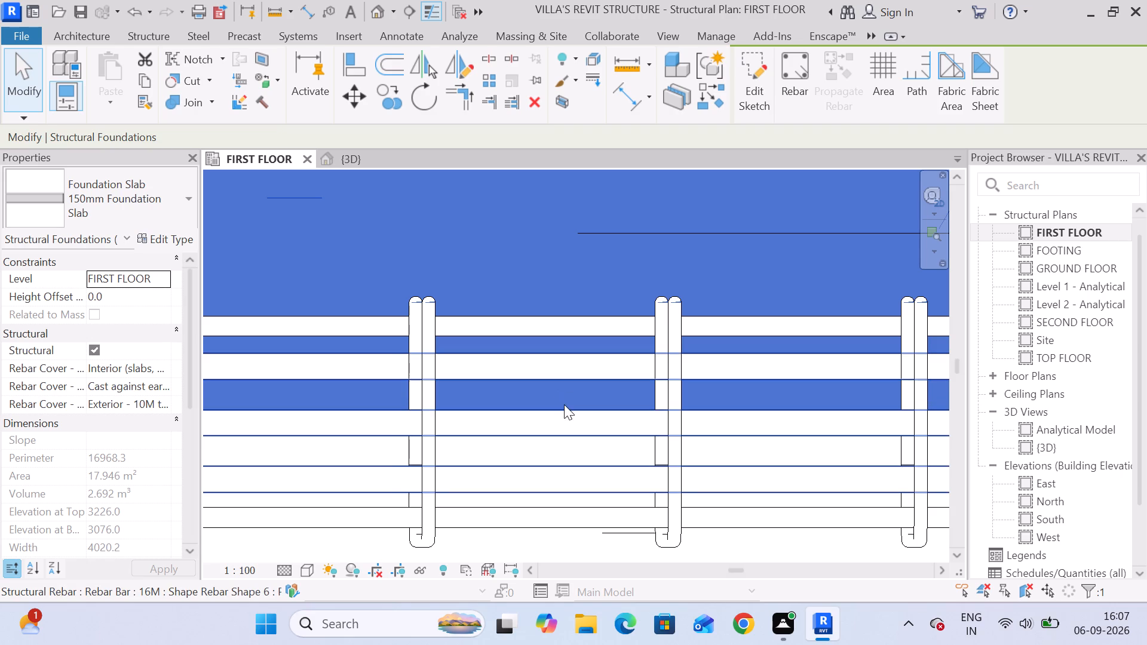
key(Down)
key(Up)
scroll(555, 401, up, 7)
scroll(803, 126, down, 2)
scroll(738, 343, down, 5)
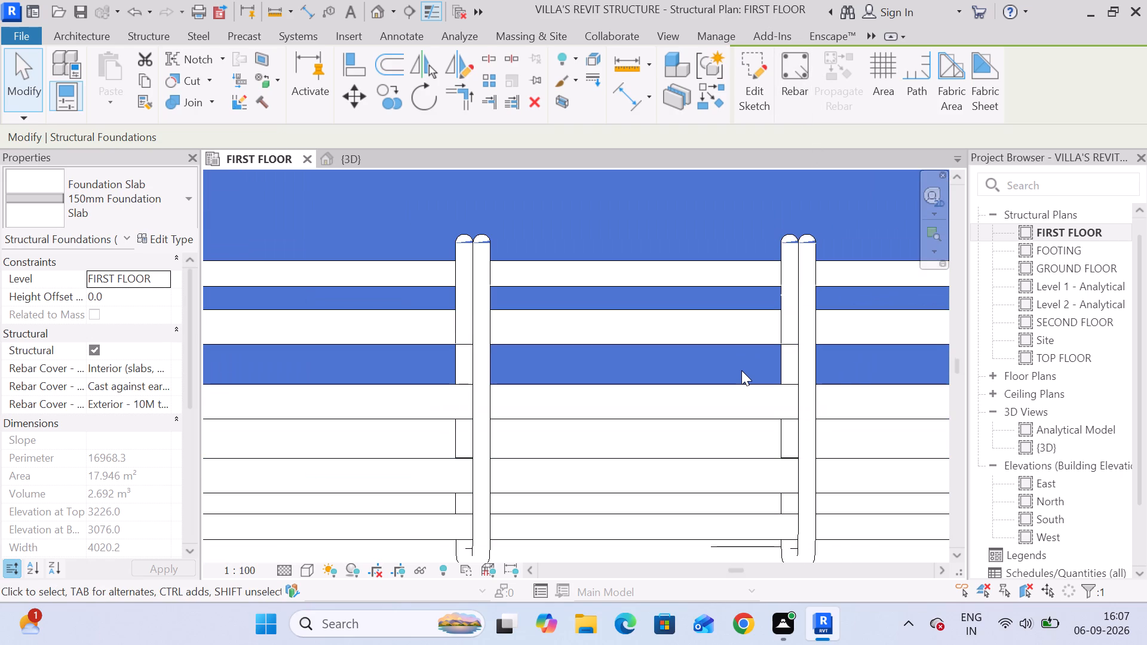
key(Down)
scroll(683, 389, down, 11)
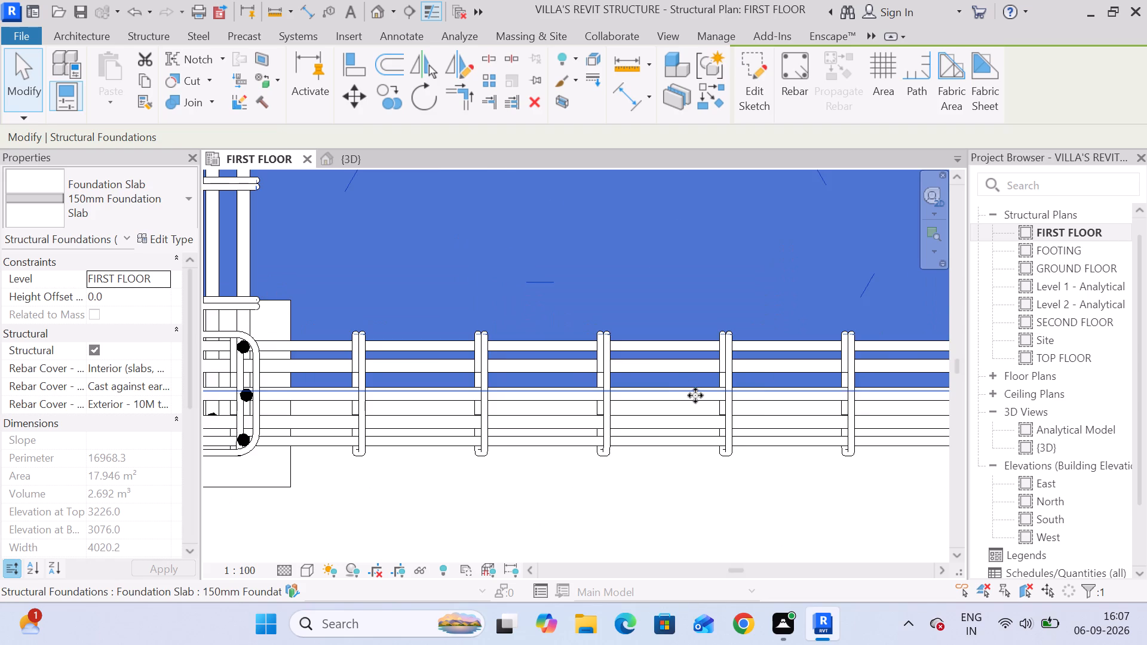
scroll(695, 395, down, 9)
click(577, 354)
scroll(597, 355, down, 5)
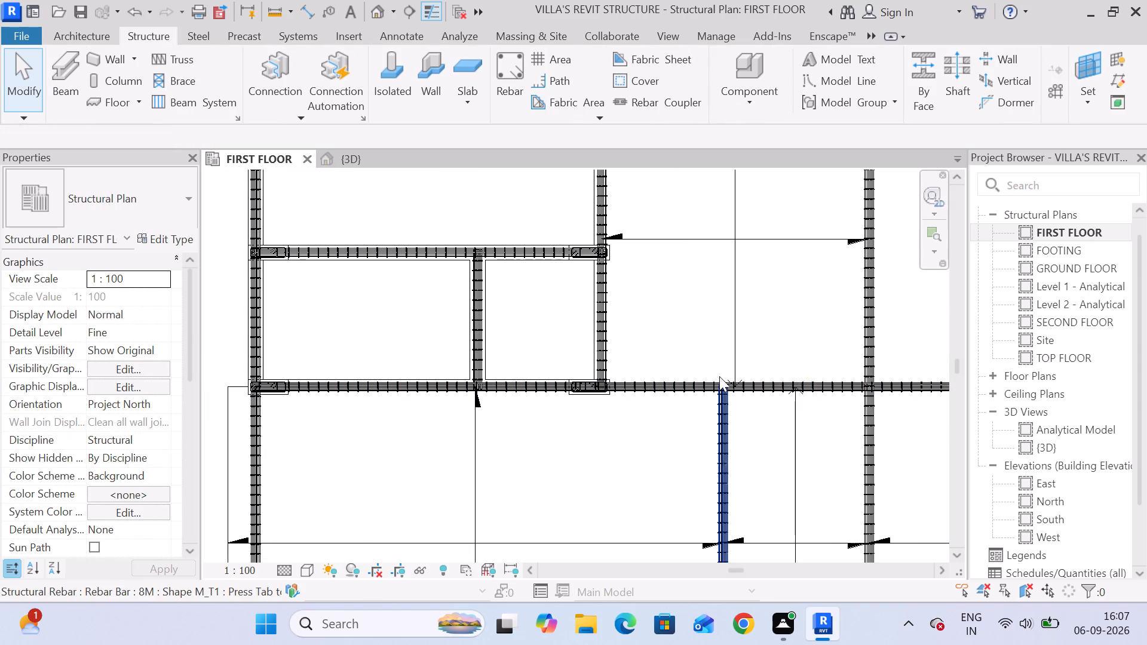
scroll(751, 364, down, 4)
click(801, 234)
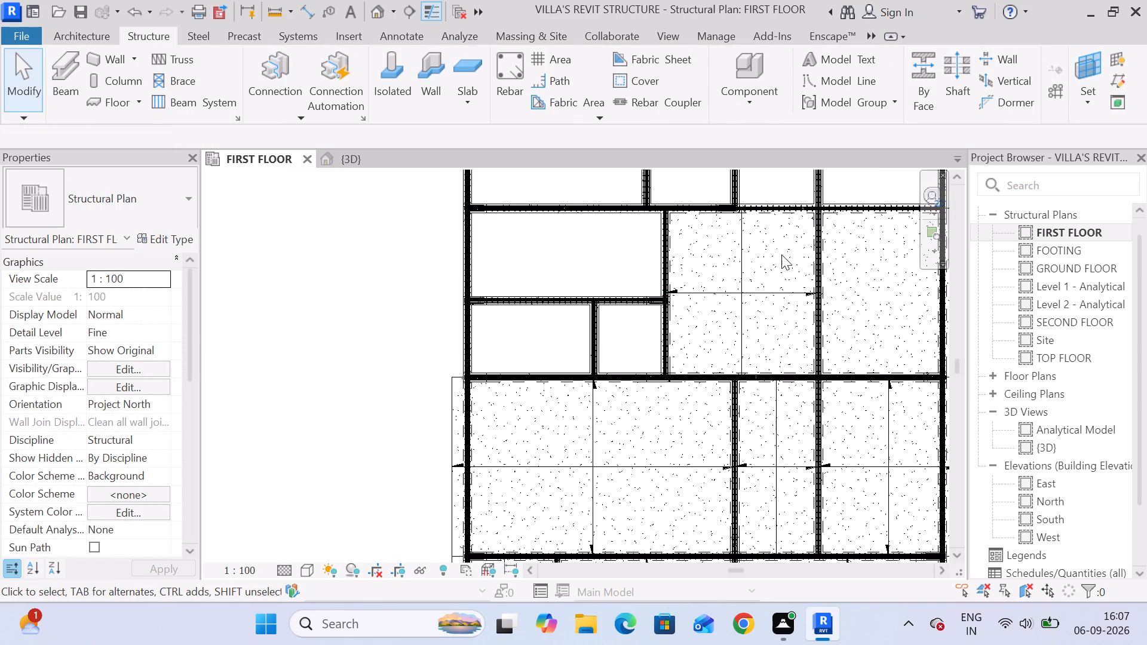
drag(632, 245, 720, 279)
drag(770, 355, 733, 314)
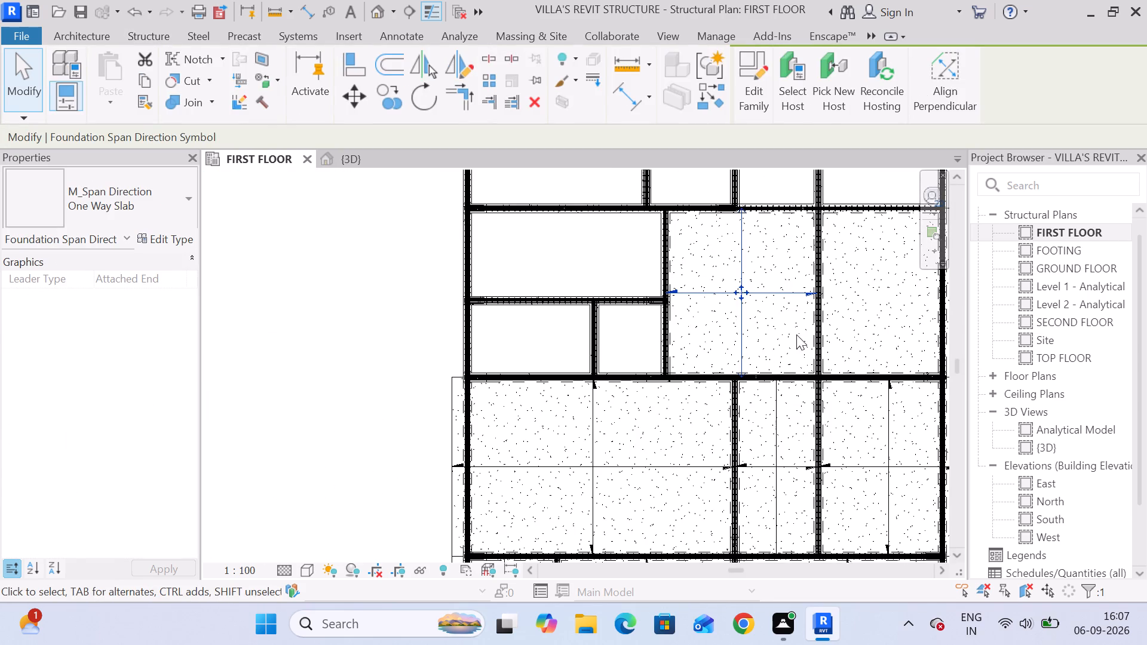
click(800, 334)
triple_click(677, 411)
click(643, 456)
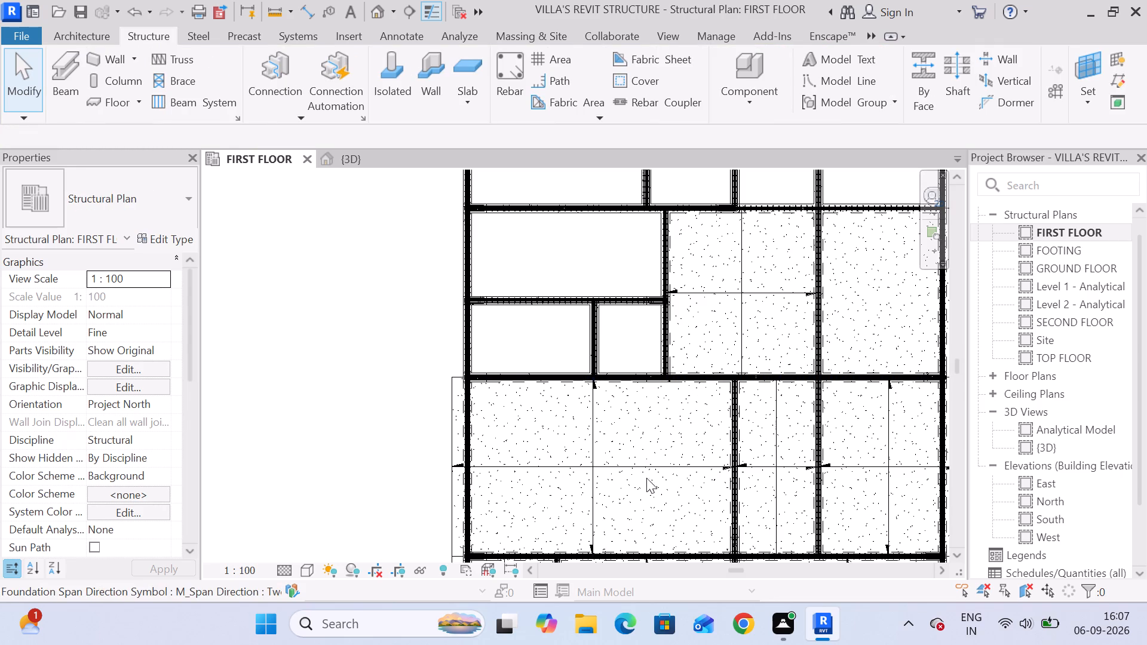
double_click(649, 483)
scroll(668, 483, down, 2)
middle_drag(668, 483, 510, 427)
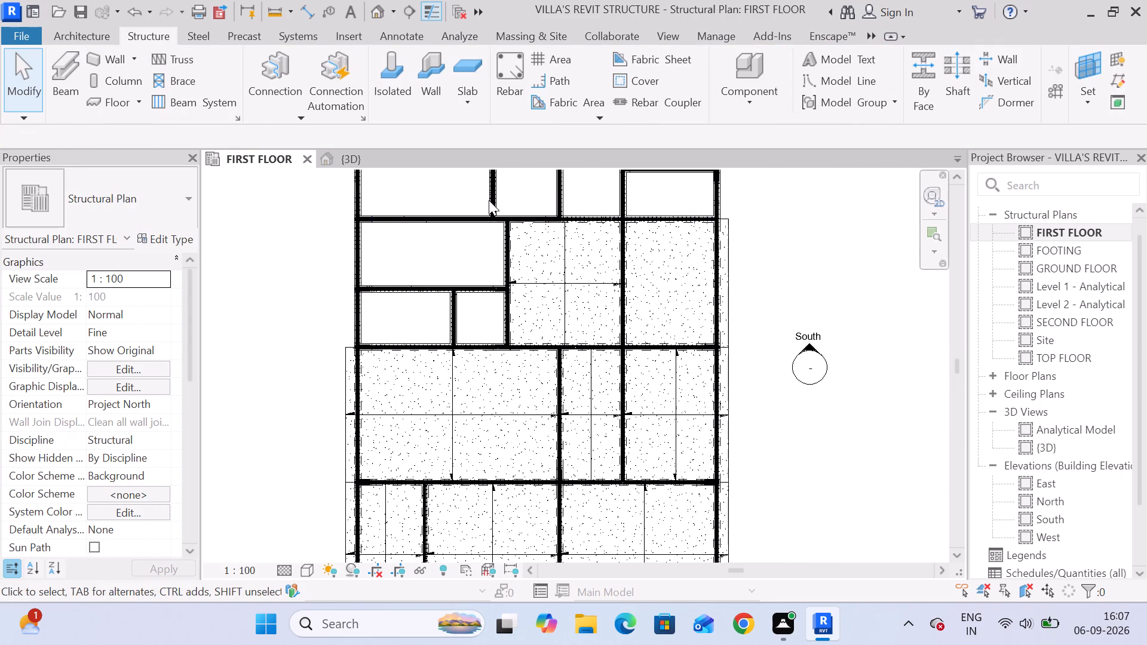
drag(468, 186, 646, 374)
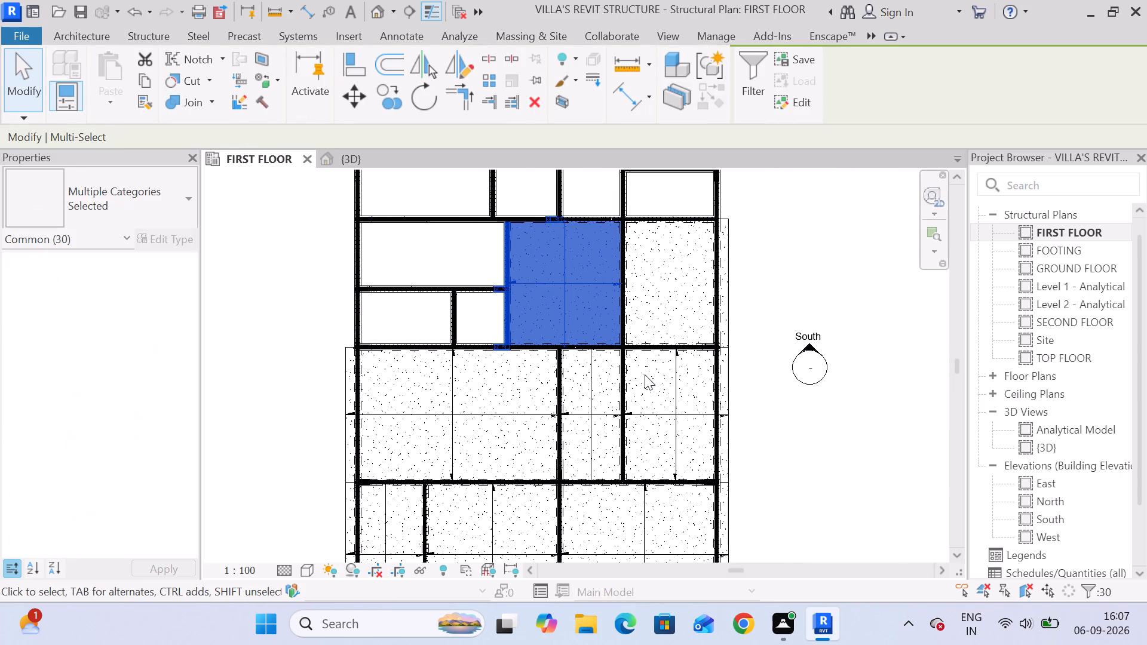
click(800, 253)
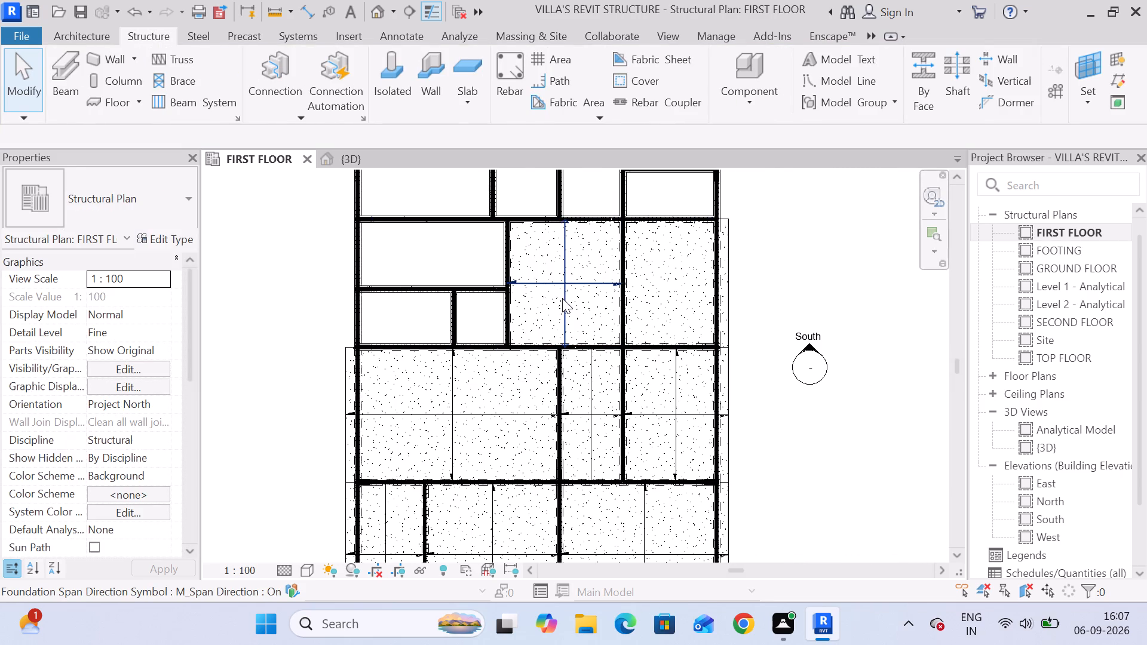
Change the new slab's span direction symbol to the M_Span Direction Two Way Slab type and deselect it.
click(566, 293)
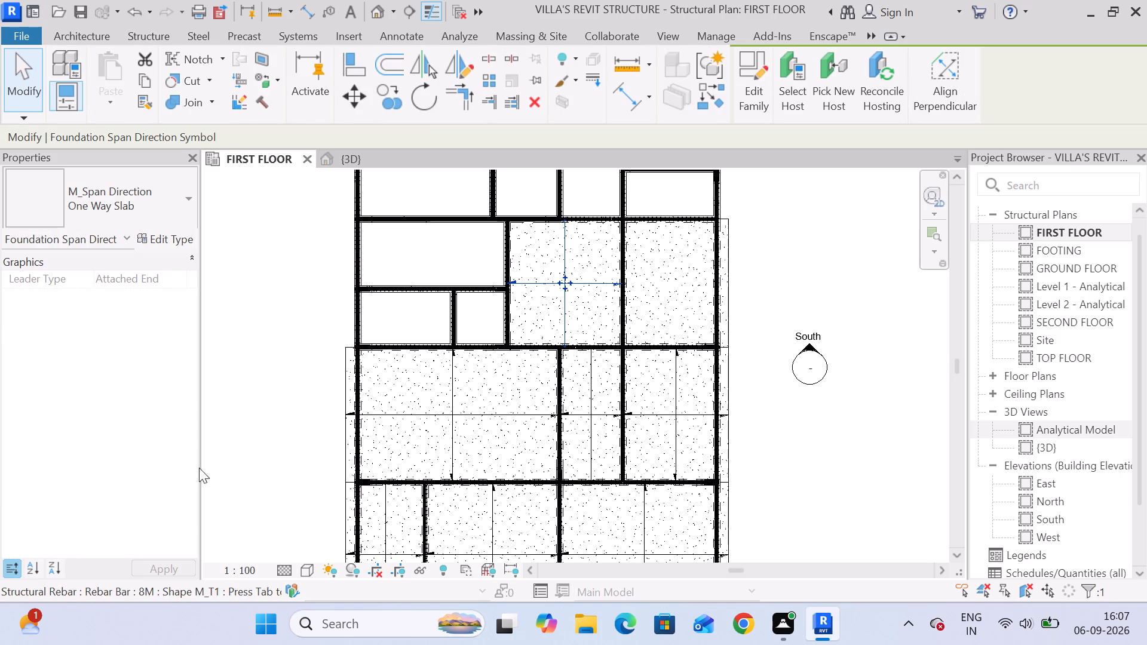
click(130, 207)
click(132, 312)
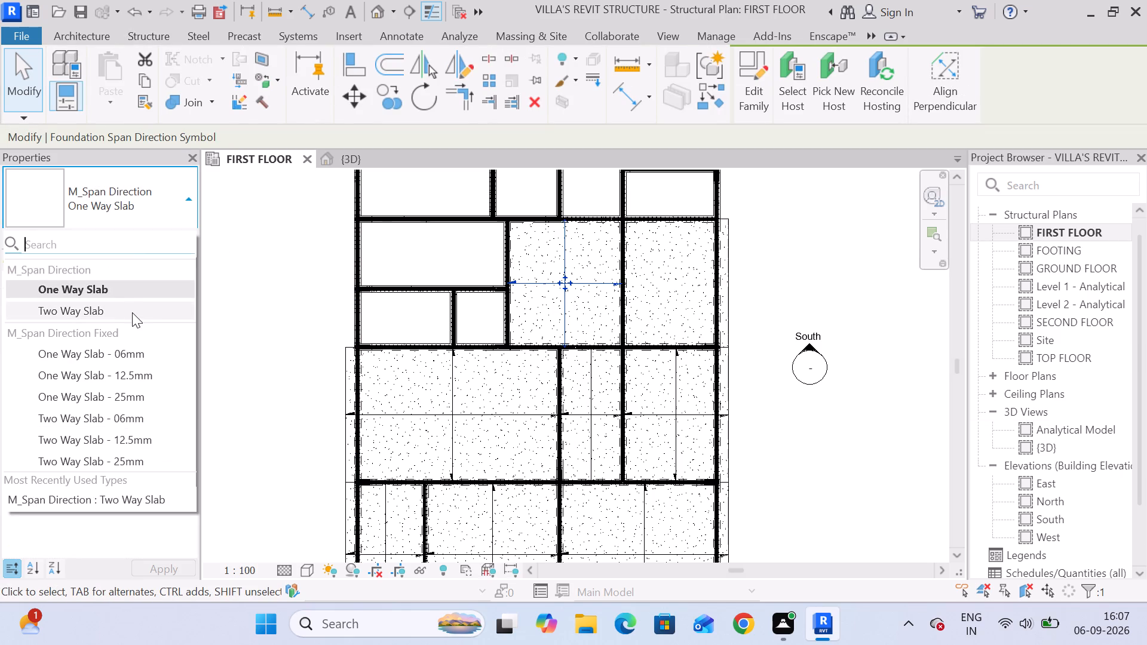
click(263, 279)
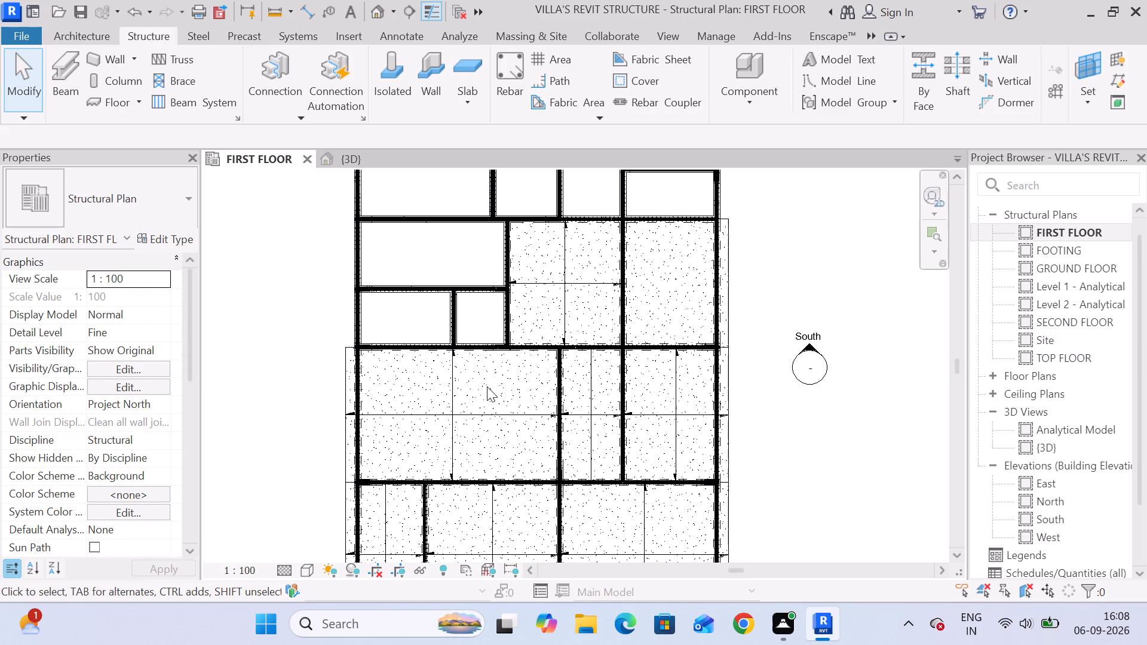
Save the project.
key(ctrl+s)
key(ctrl+s)
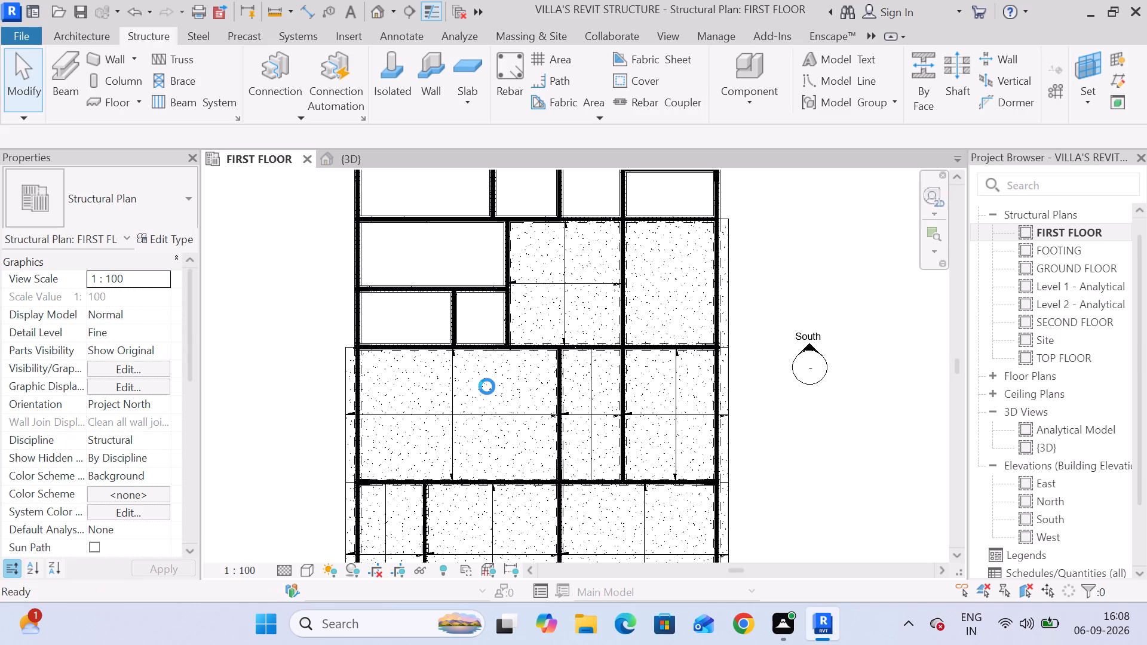
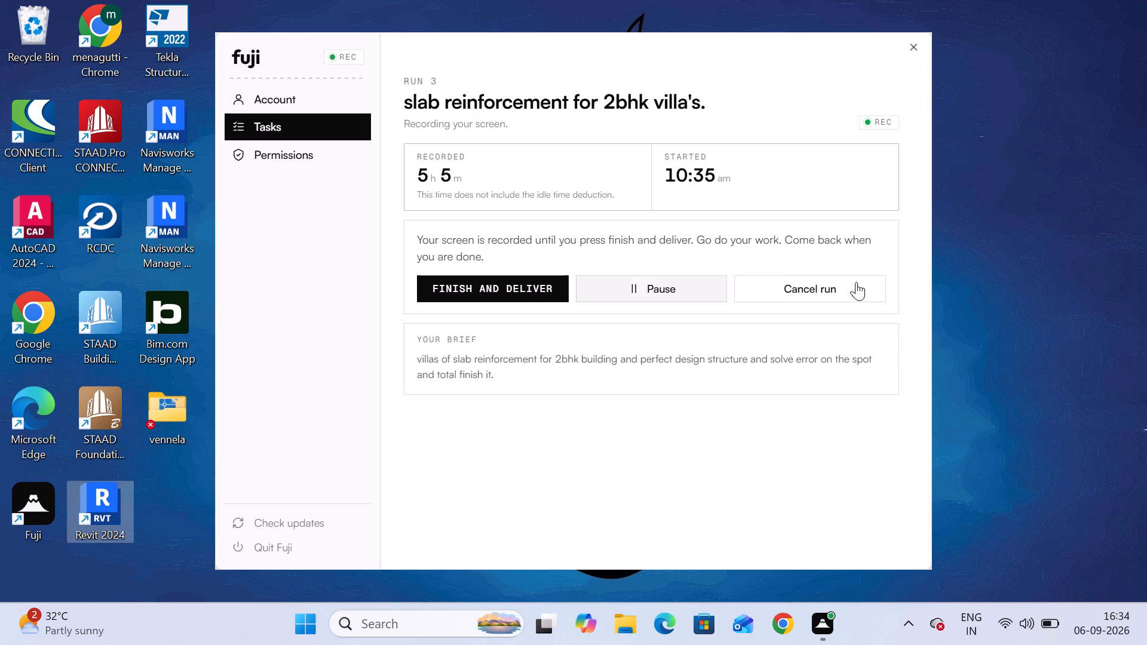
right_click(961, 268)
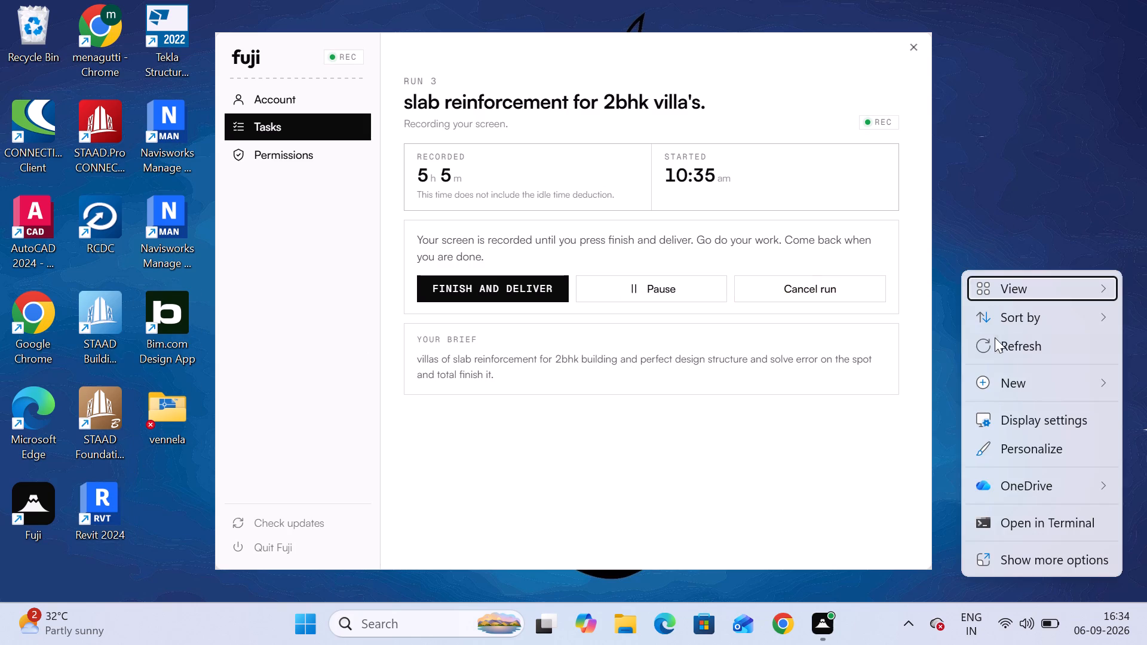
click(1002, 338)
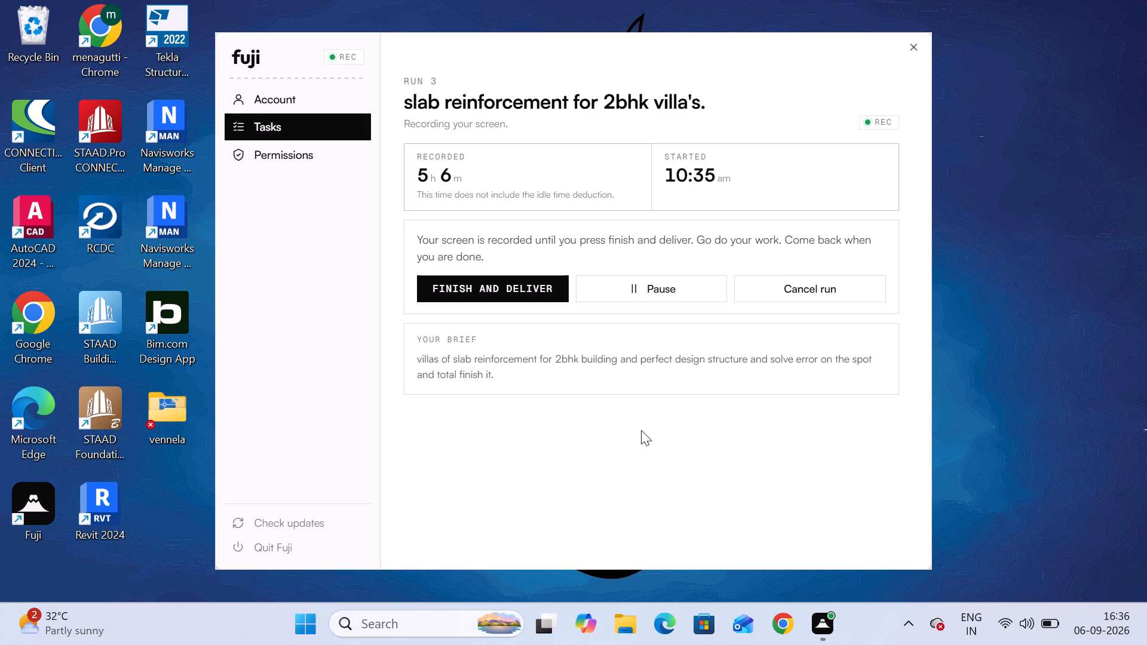
Launch Revit 2024 from the desktop.
double_click(102, 505)
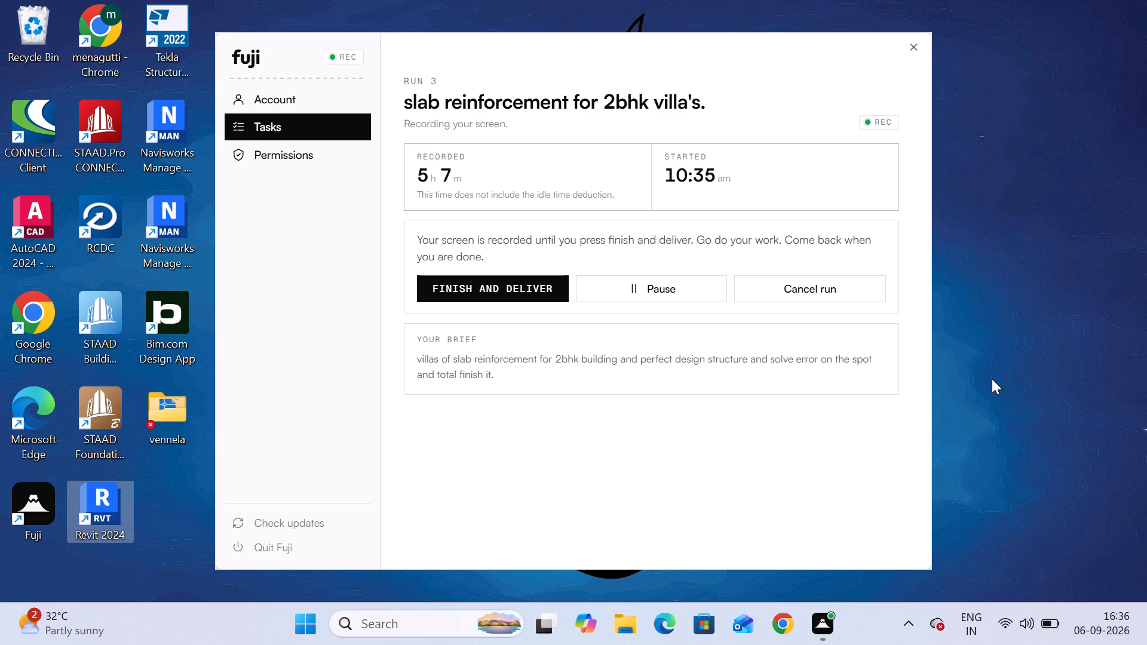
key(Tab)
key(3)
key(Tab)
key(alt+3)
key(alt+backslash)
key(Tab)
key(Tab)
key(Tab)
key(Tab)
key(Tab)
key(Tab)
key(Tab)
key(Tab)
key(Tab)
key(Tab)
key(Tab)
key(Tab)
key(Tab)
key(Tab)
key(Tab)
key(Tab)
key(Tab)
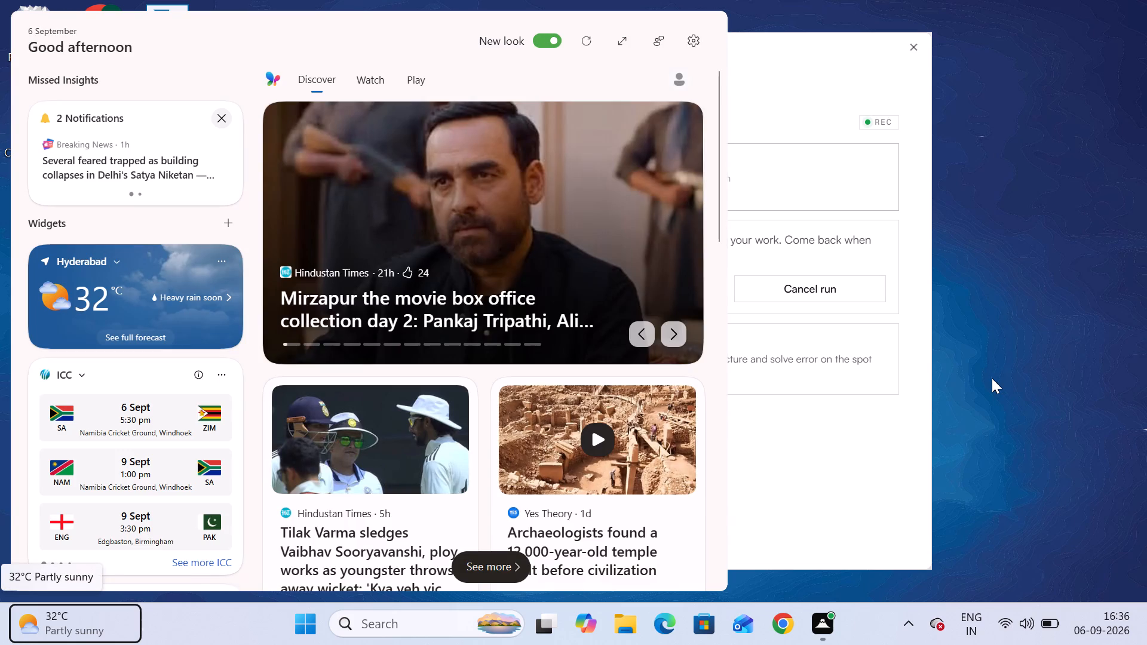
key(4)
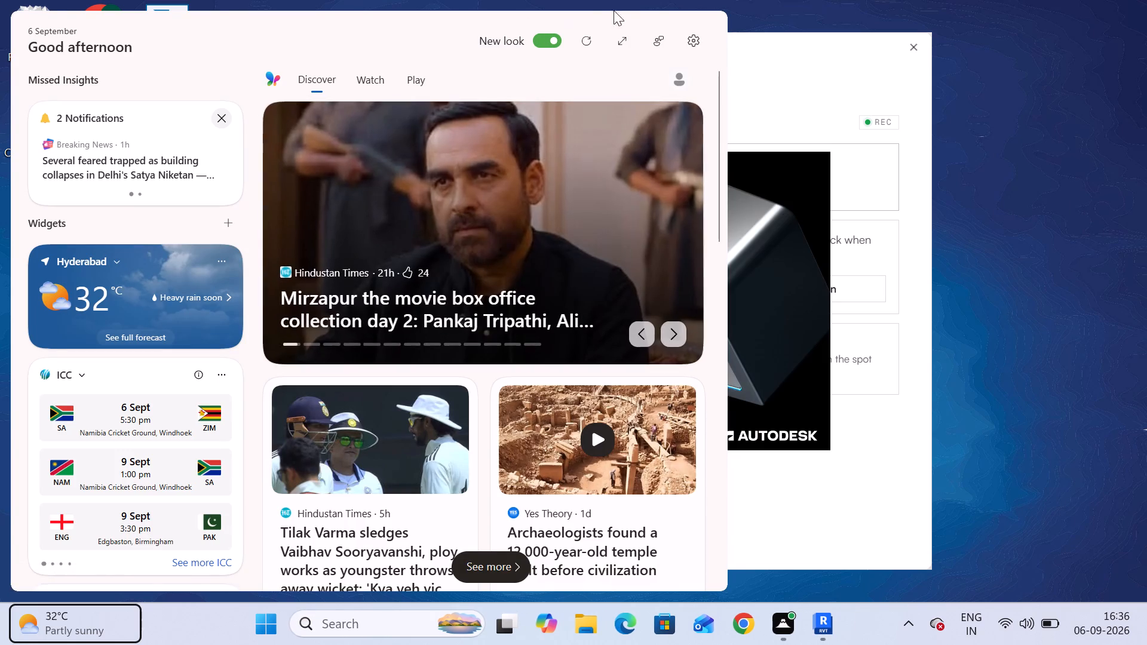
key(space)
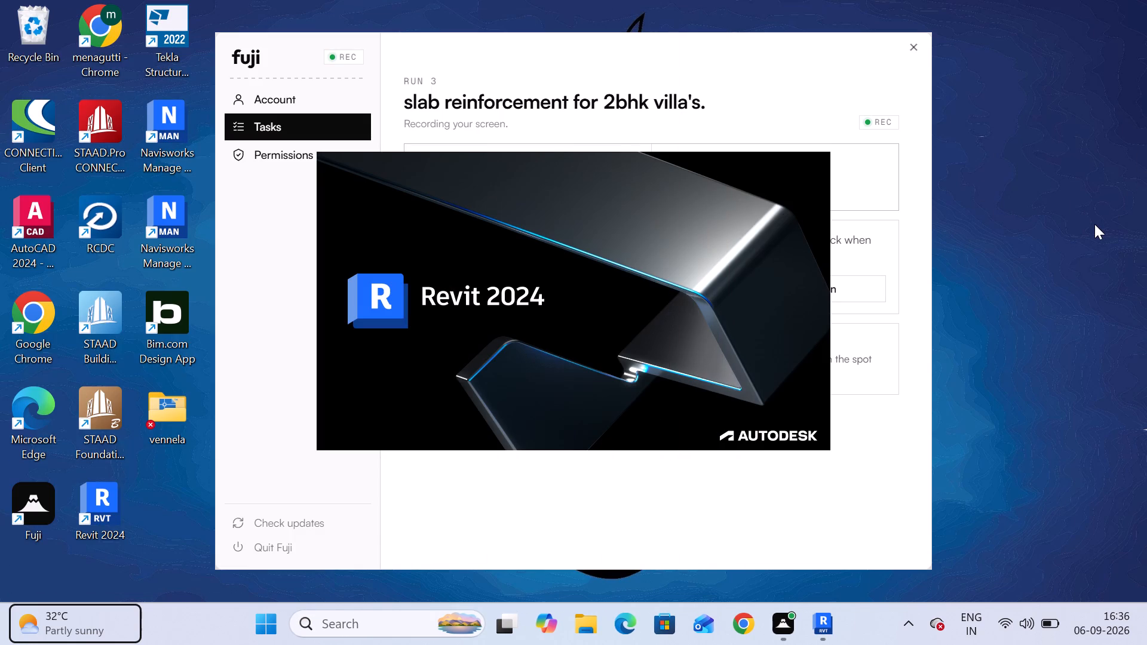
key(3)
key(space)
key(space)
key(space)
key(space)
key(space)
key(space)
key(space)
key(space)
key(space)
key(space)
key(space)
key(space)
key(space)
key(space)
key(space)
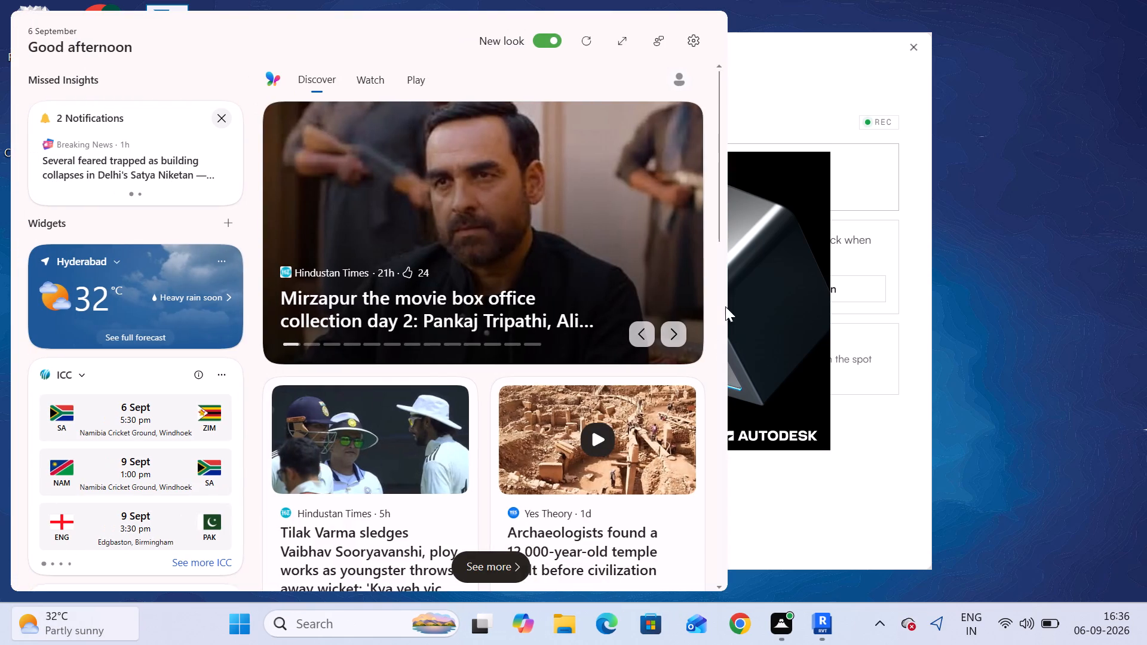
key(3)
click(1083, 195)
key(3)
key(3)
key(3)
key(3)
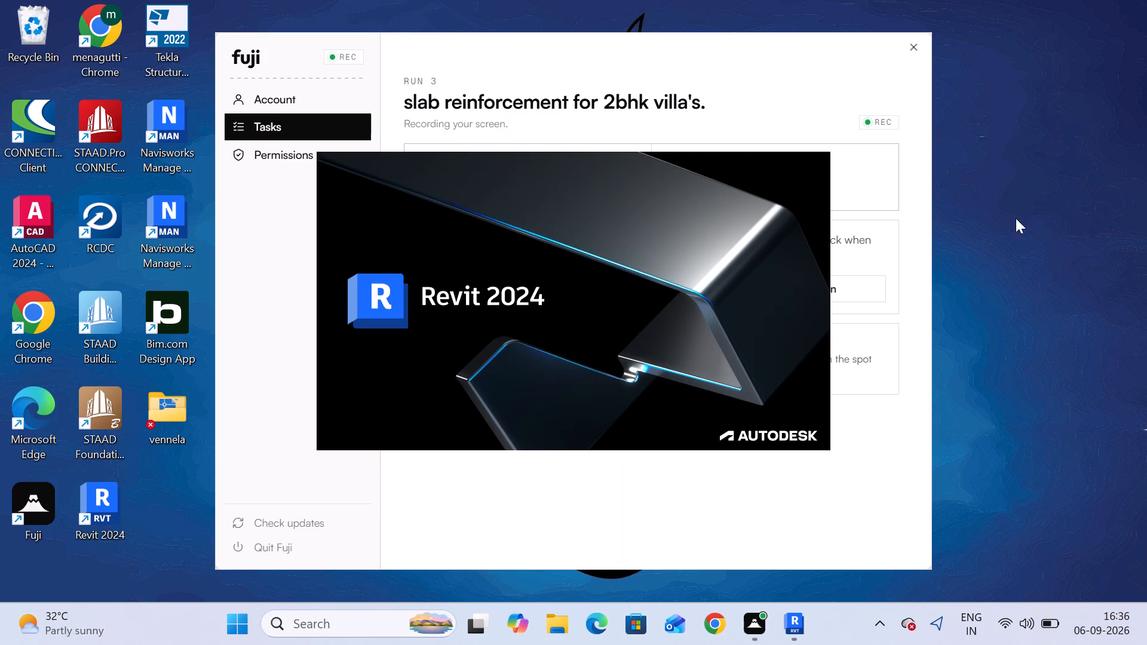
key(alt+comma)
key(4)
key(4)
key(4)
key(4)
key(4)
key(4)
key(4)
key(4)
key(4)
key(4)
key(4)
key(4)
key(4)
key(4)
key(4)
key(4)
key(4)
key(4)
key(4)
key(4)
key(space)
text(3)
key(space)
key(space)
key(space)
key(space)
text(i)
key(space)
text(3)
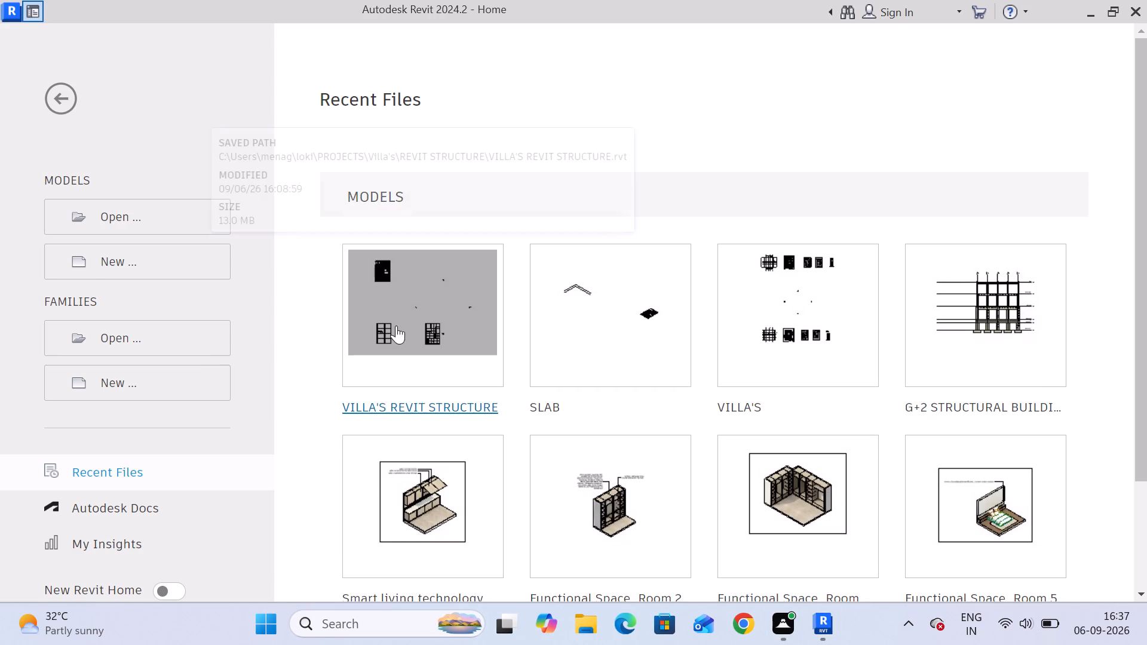
Open the recent VILLA'S REVIT STRUCTURE project and find the southern foundation slab bays in the FIRST FLOOR structural plan.
double_click(442, 317)
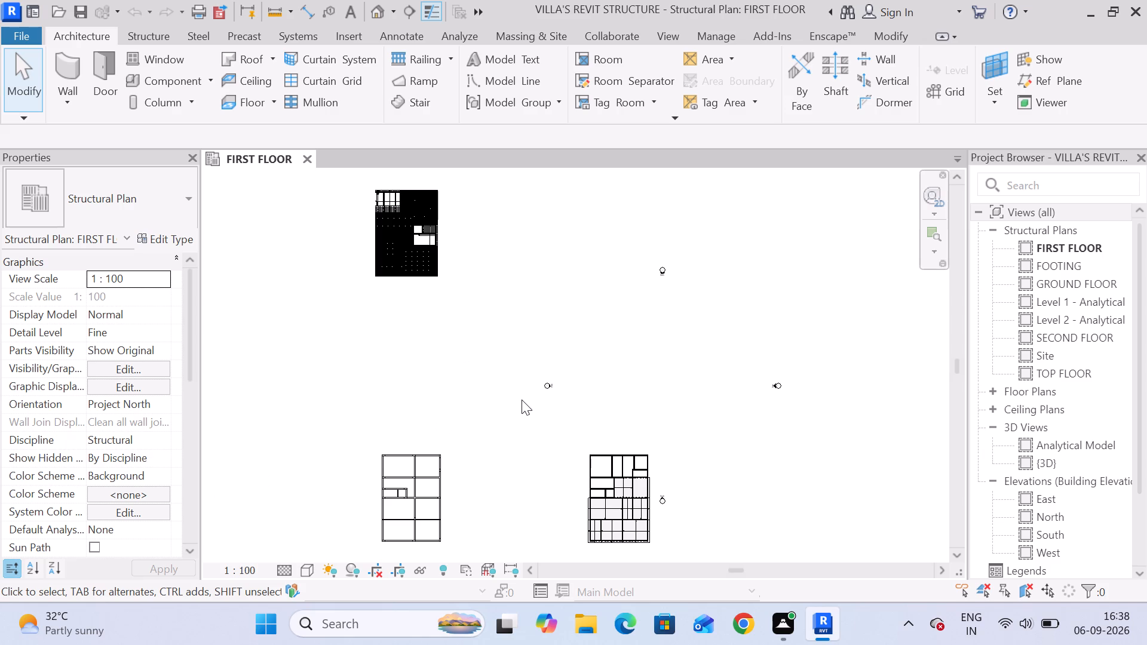
scroll(463, 213, up, 1)
middle_drag(609, 411, 600, 238)
scroll(652, 347, up, 5)
scroll(691, 433, up, 8)
middle_drag(692, 432, 787, 360)
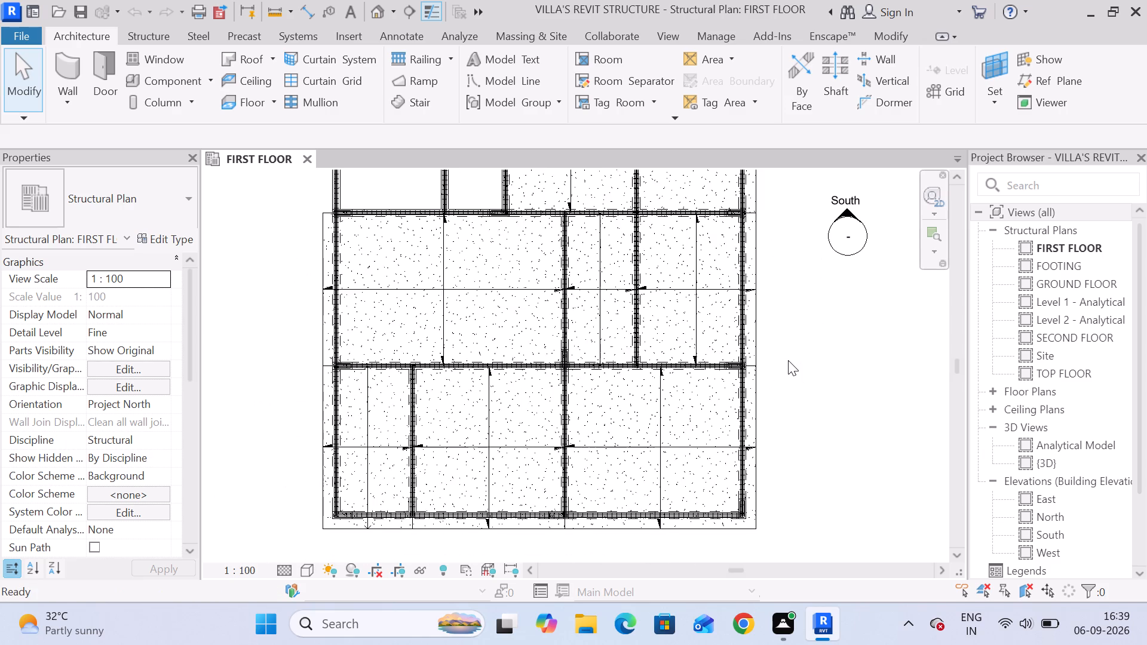
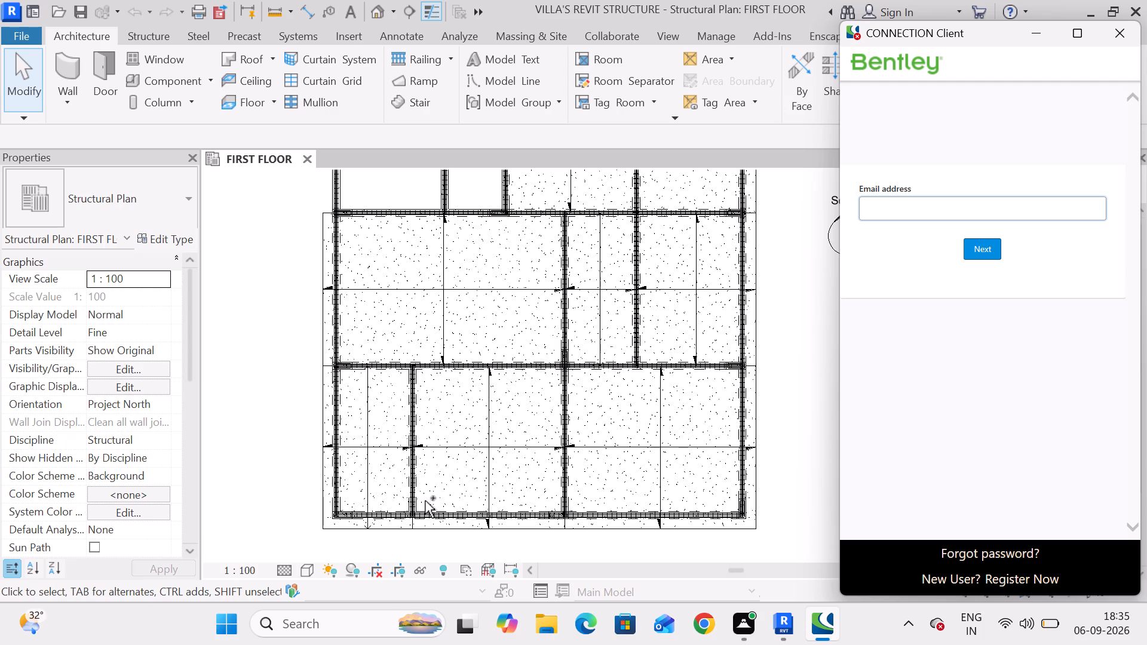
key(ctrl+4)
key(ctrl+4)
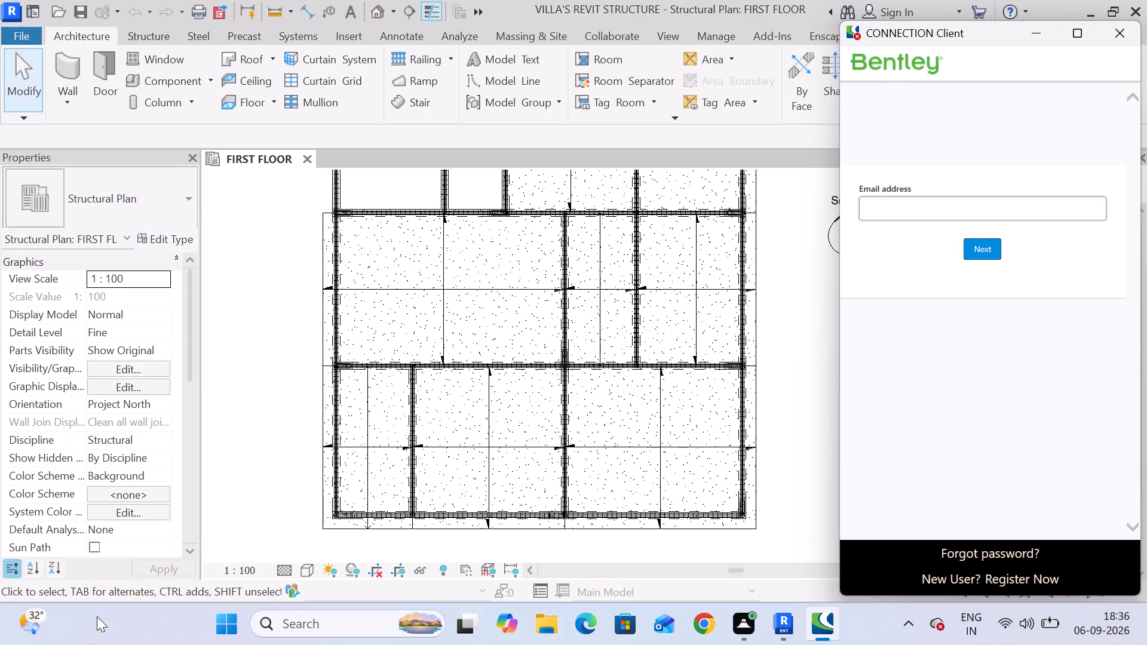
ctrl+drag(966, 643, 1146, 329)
Close the Bentley CONNECTION Client sign-in window covering the FIRST FLOOR structural plan.
ctrl+click(1122, 27)
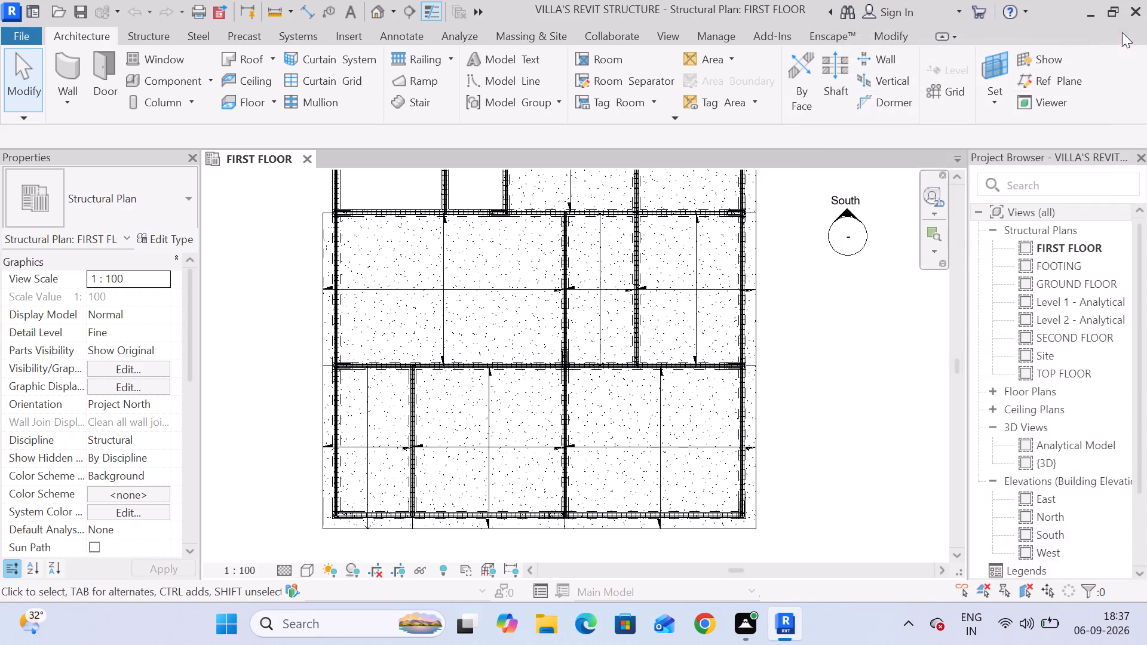
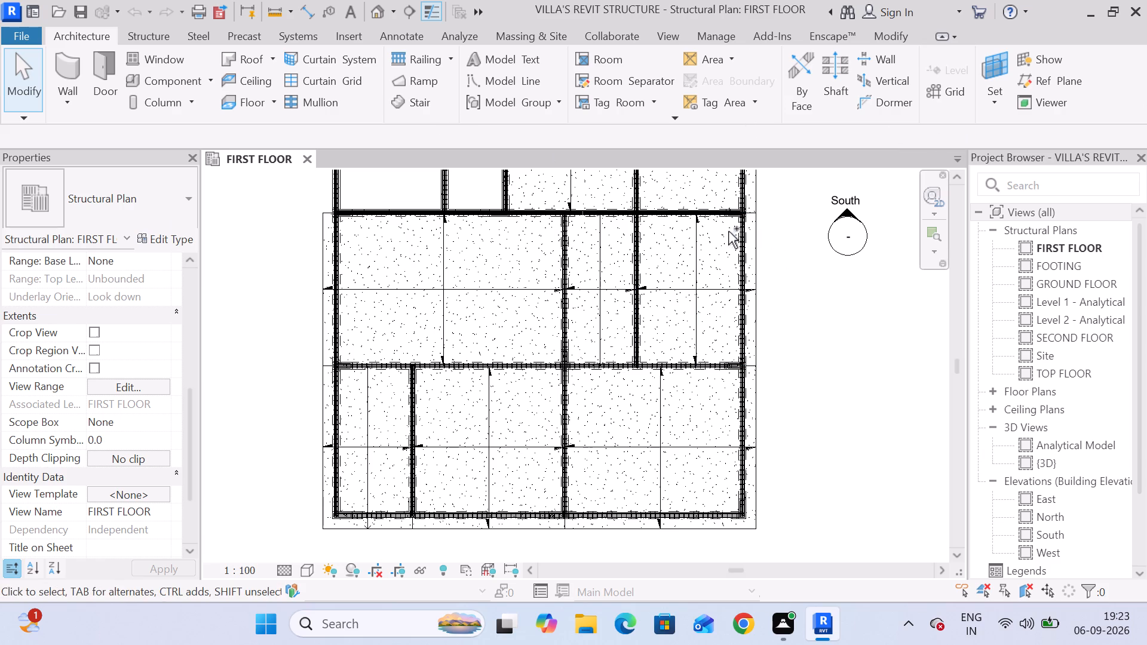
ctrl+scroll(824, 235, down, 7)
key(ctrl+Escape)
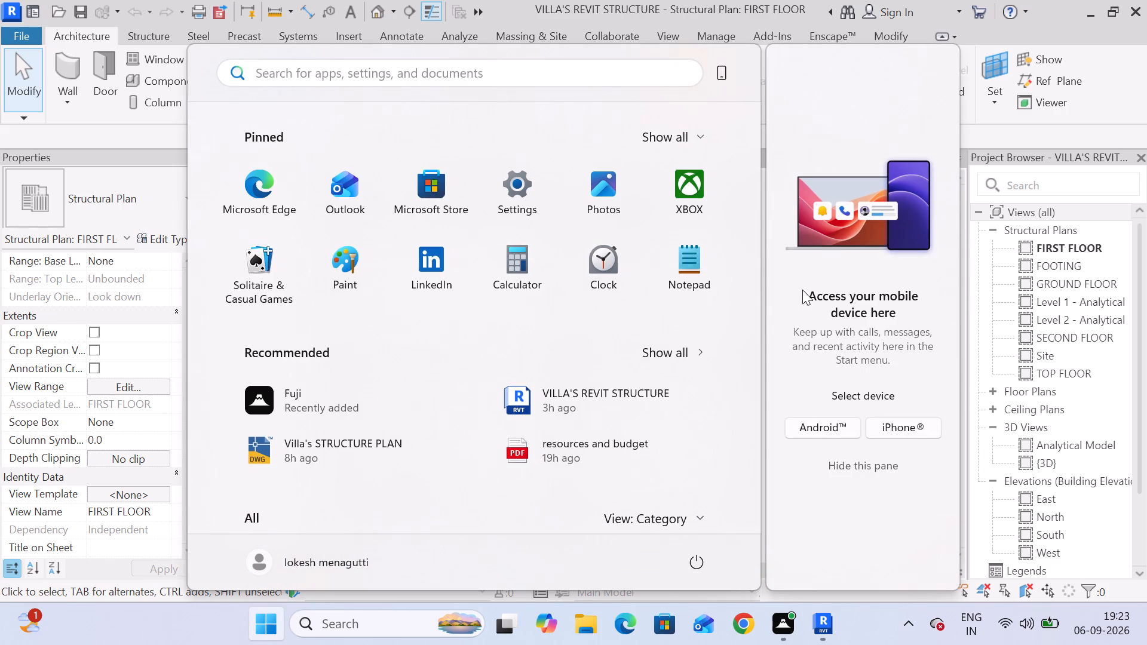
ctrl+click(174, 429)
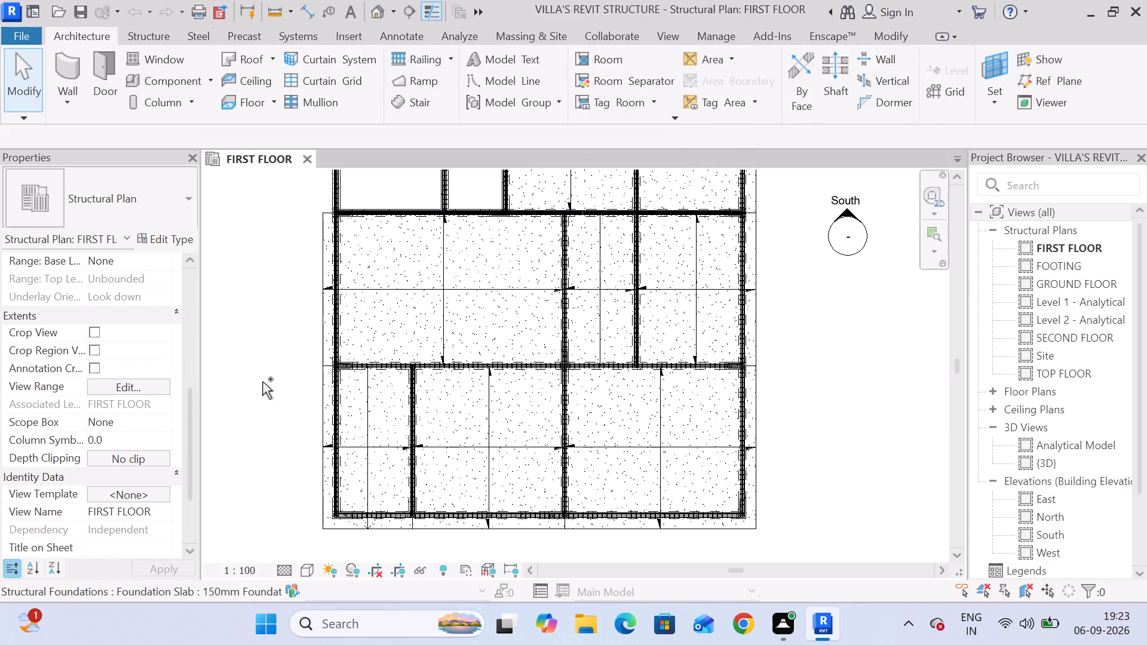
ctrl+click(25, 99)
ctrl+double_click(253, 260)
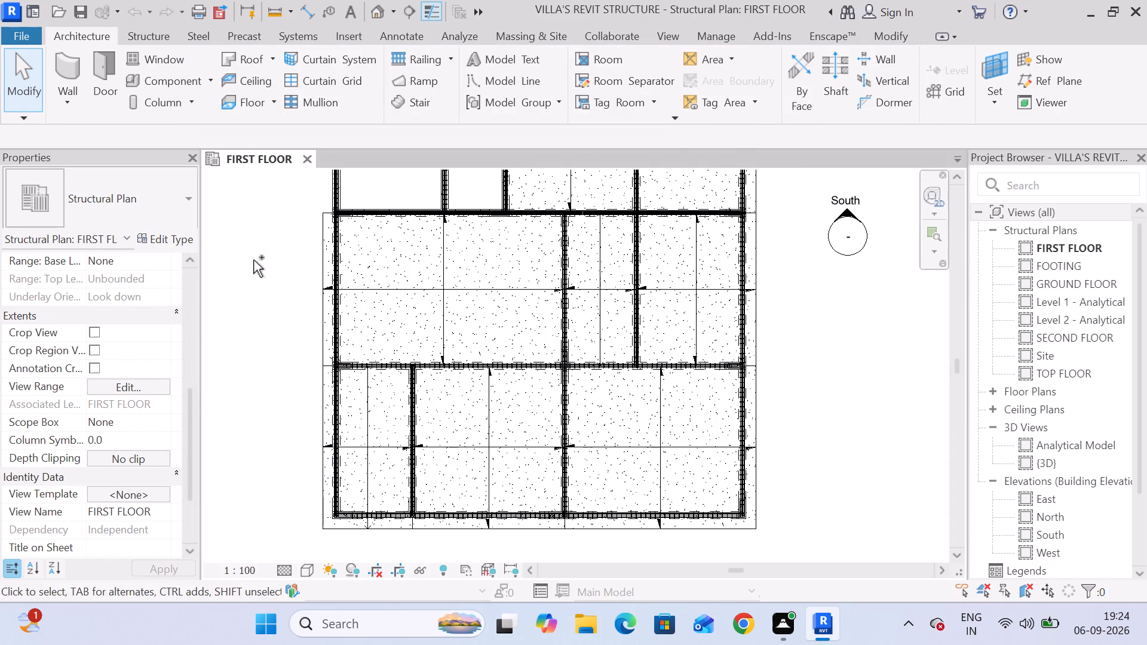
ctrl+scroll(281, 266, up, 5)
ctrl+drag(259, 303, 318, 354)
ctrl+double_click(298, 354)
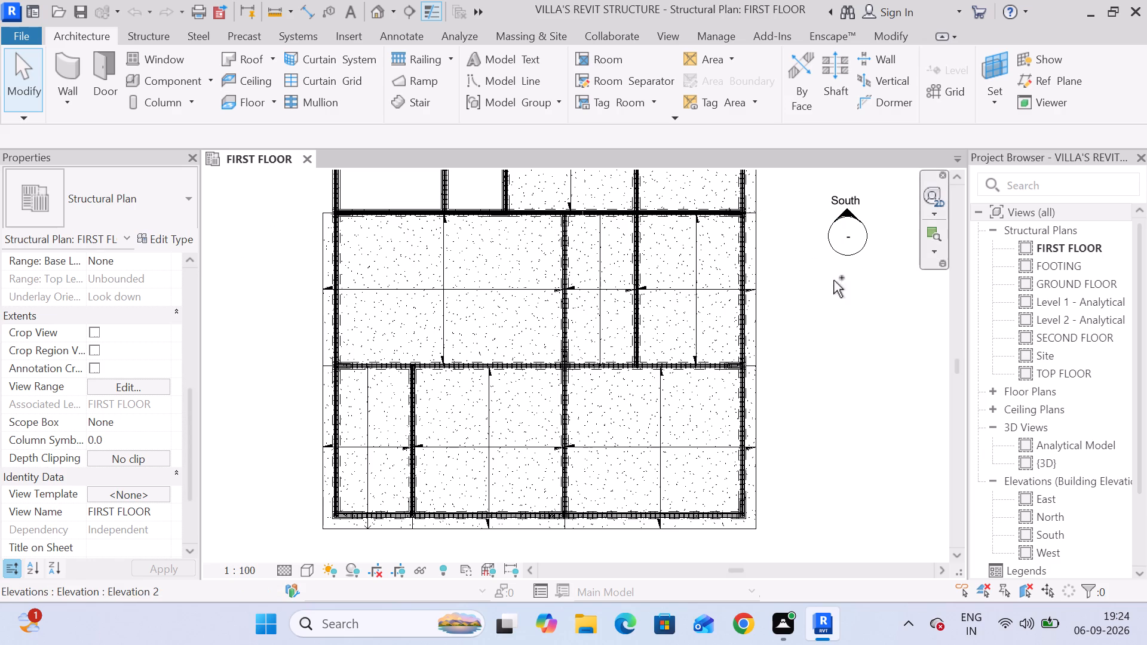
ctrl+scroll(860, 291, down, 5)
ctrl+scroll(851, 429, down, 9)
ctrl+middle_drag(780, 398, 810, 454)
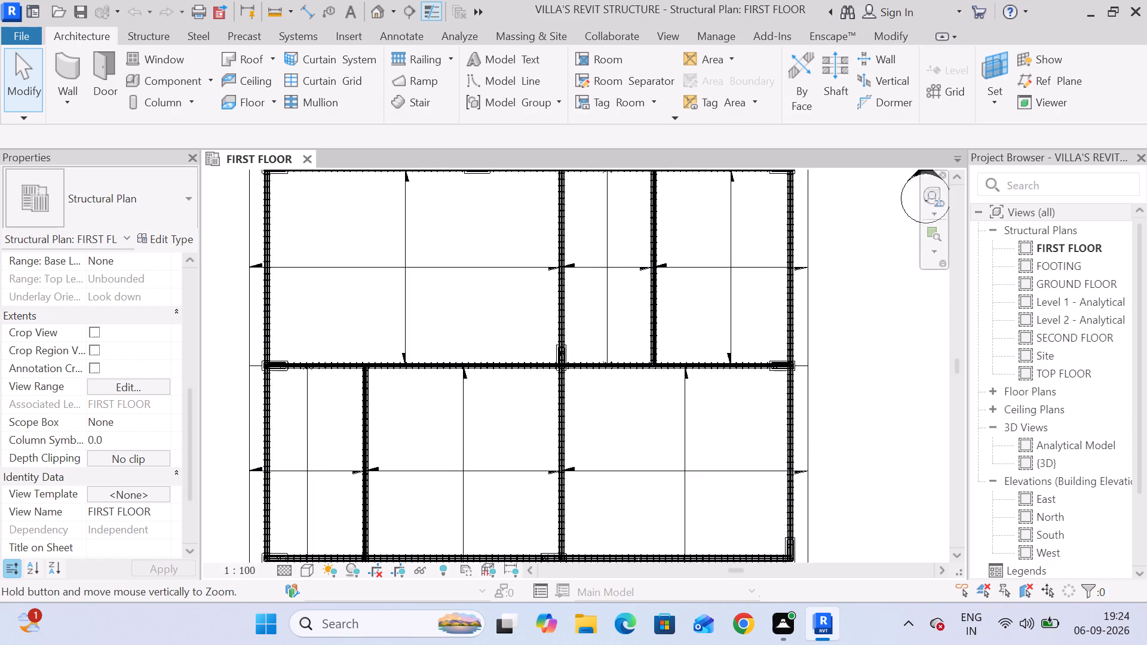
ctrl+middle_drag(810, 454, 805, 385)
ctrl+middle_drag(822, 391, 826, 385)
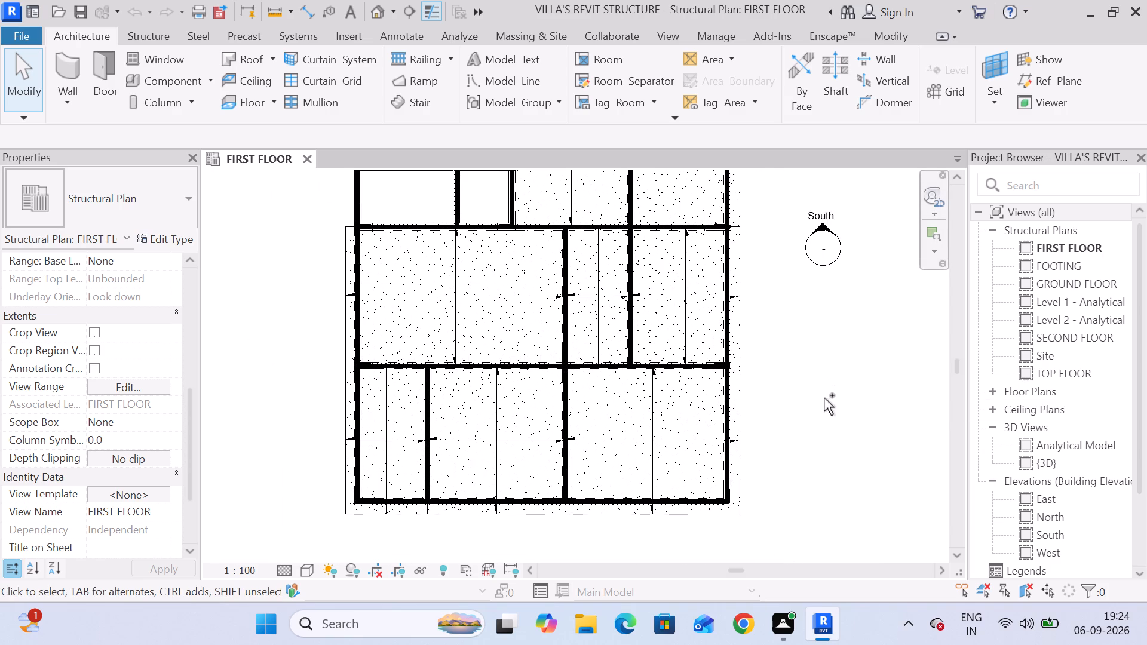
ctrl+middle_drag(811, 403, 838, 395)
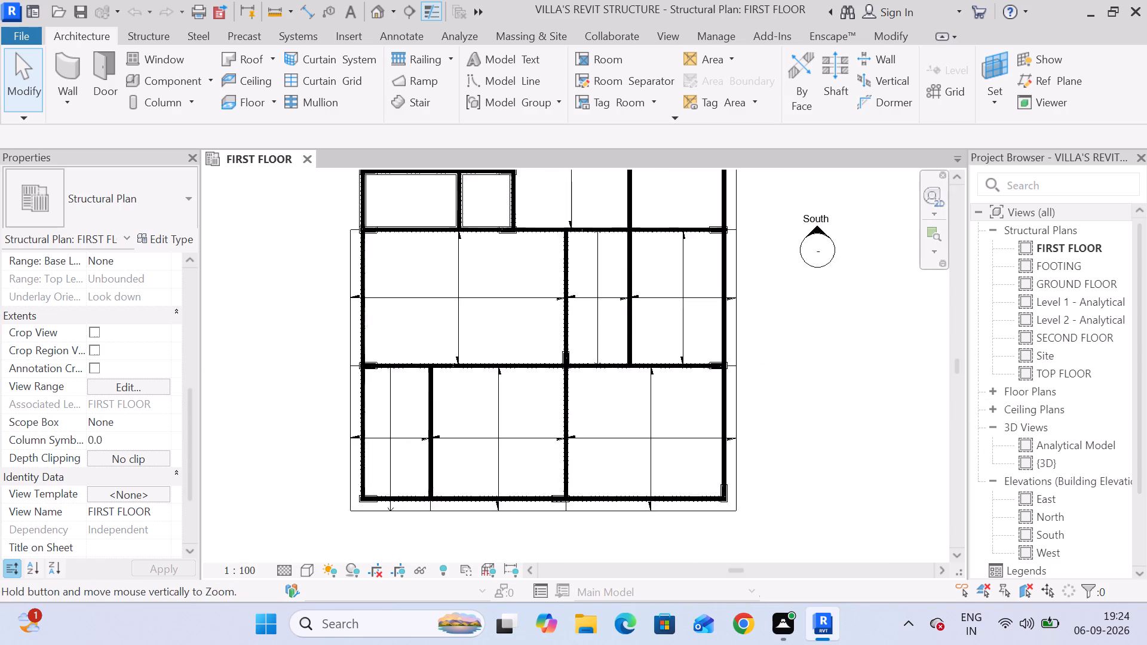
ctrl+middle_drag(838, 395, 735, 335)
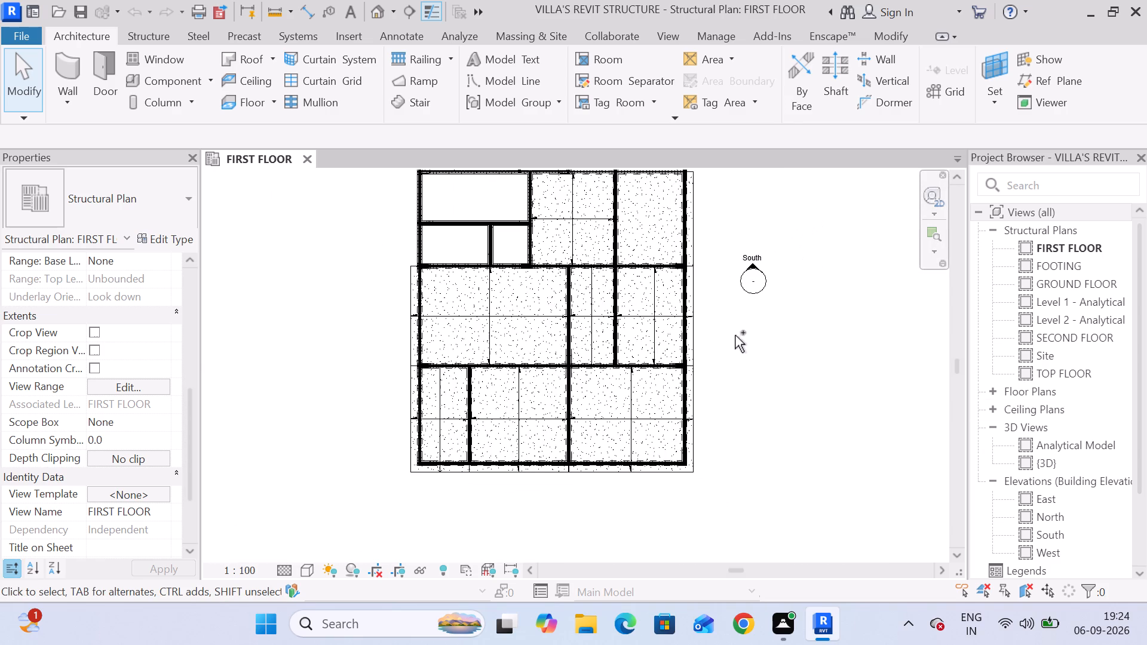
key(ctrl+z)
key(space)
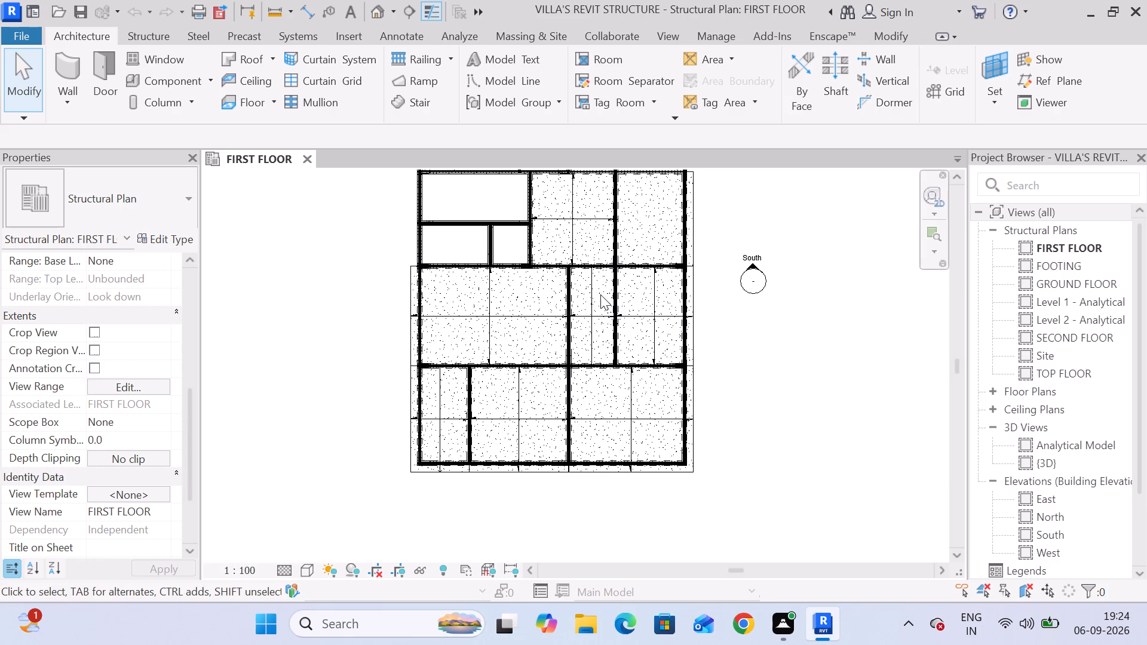
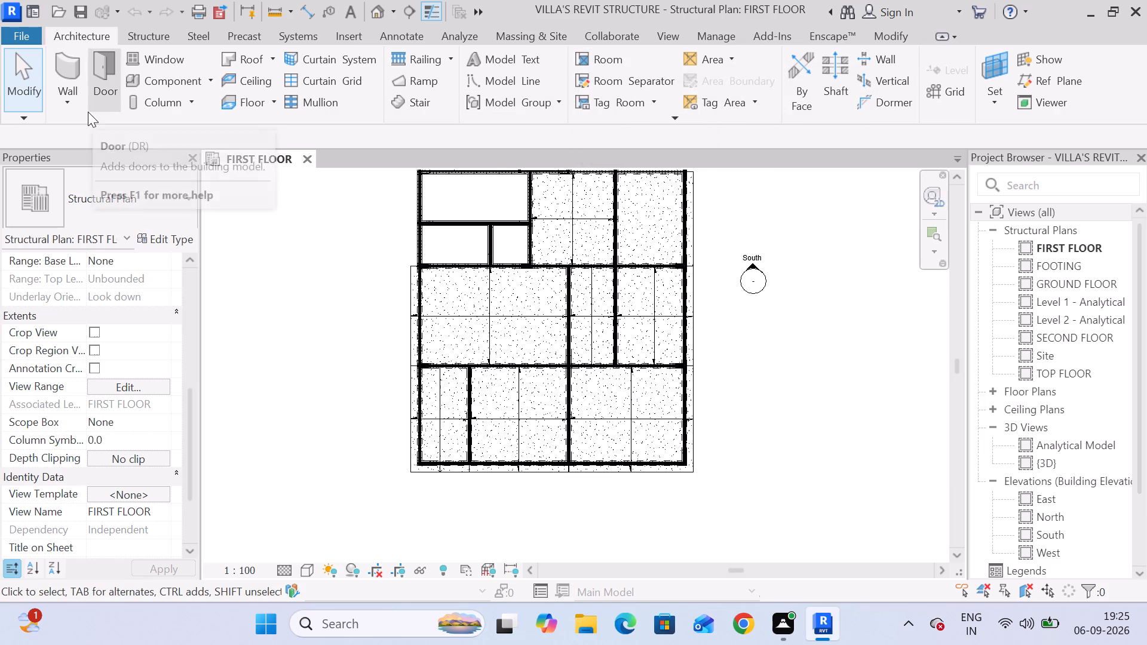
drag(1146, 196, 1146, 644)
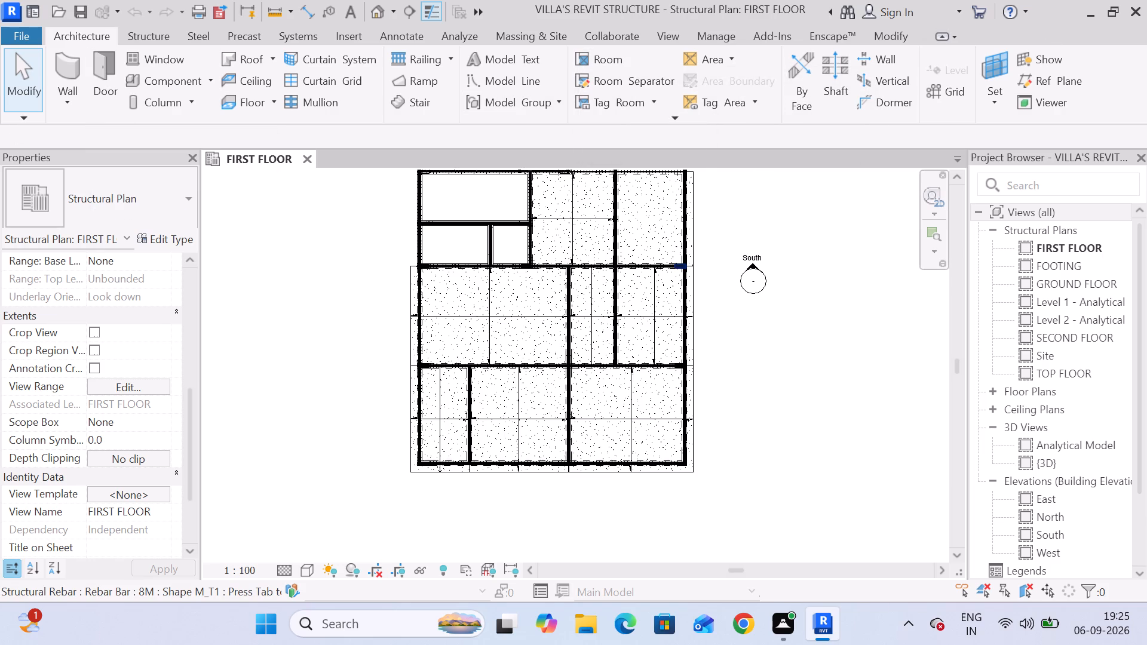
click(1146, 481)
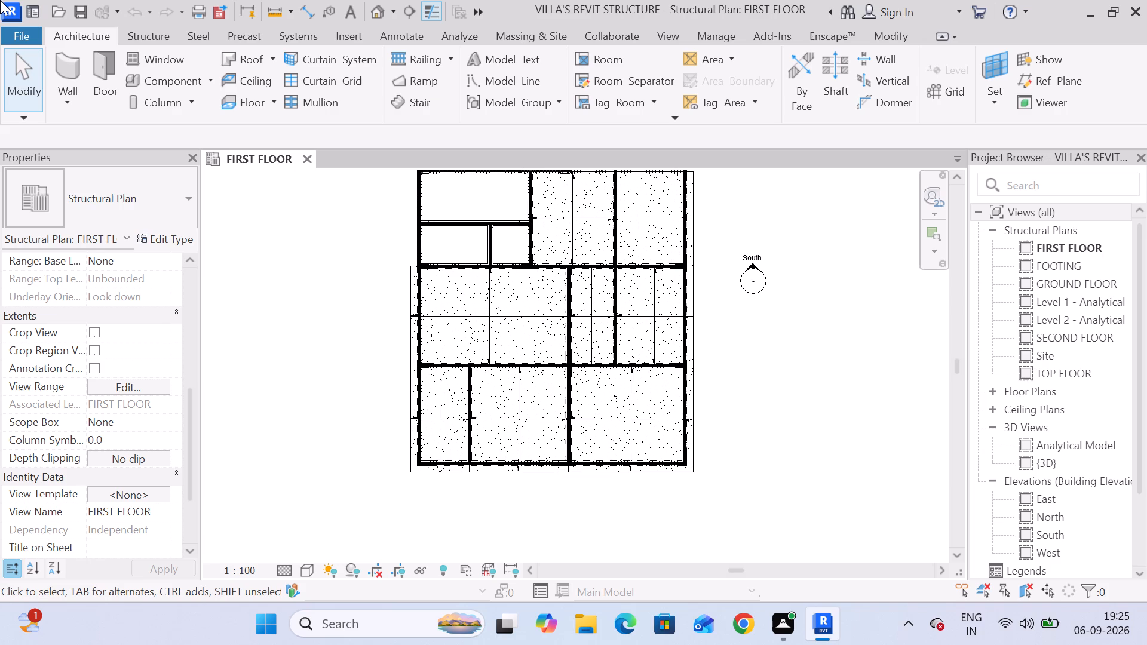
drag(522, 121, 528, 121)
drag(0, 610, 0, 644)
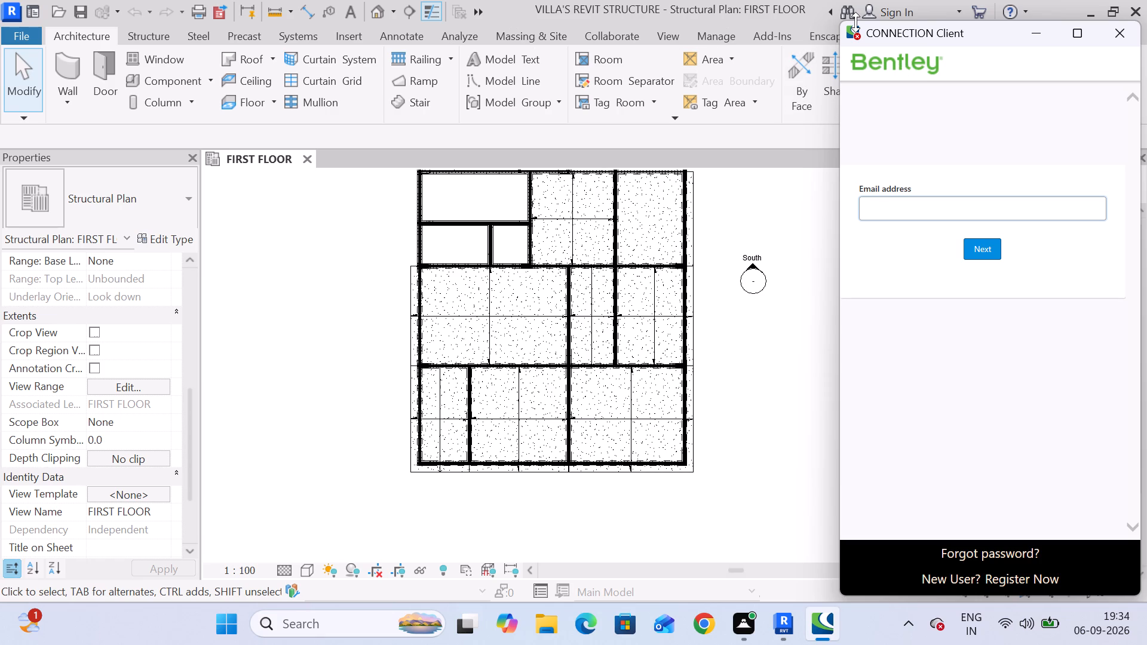
Close the Bentley CONNECTION Client sign-in window covering the first-floor structural plan.
click(1132, 46)
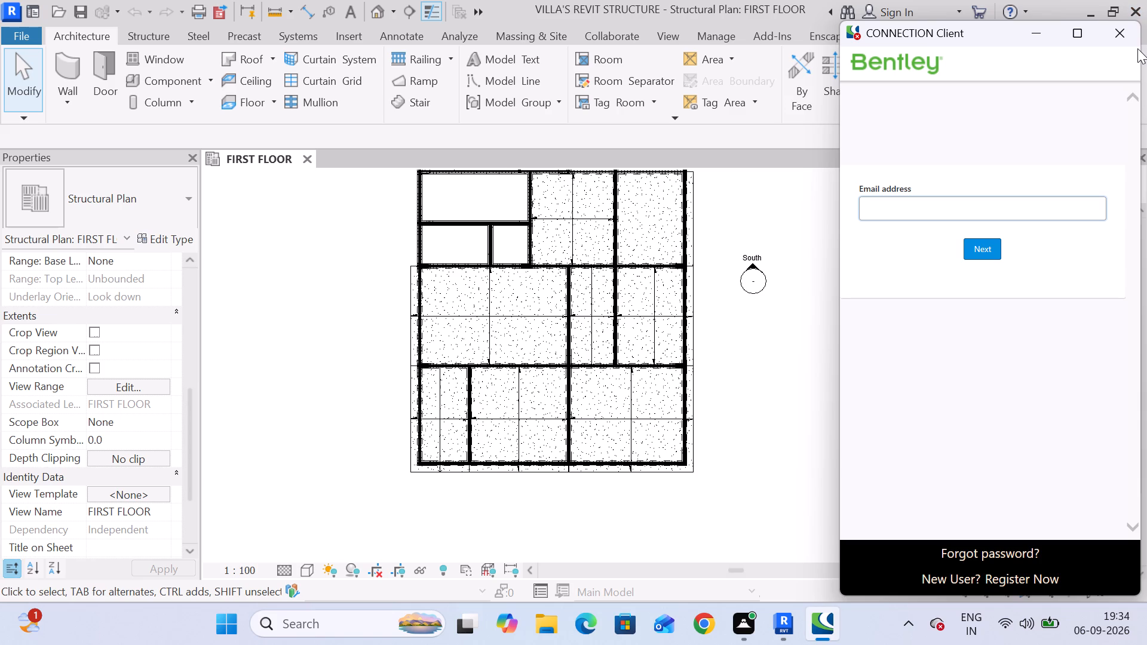
click(1127, 39)
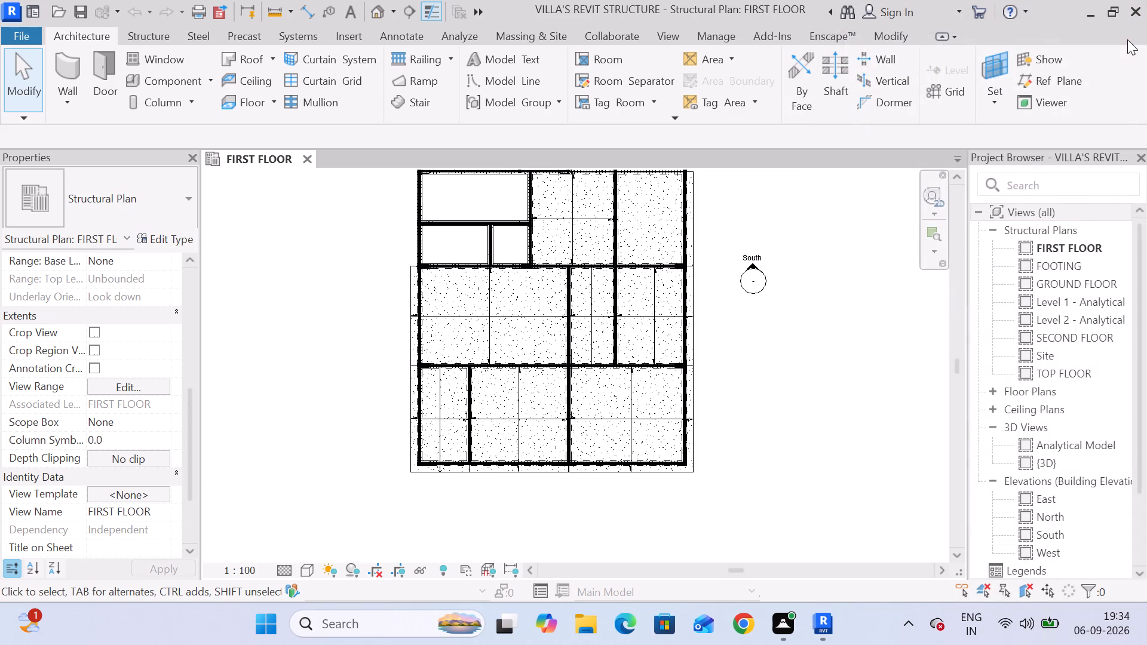
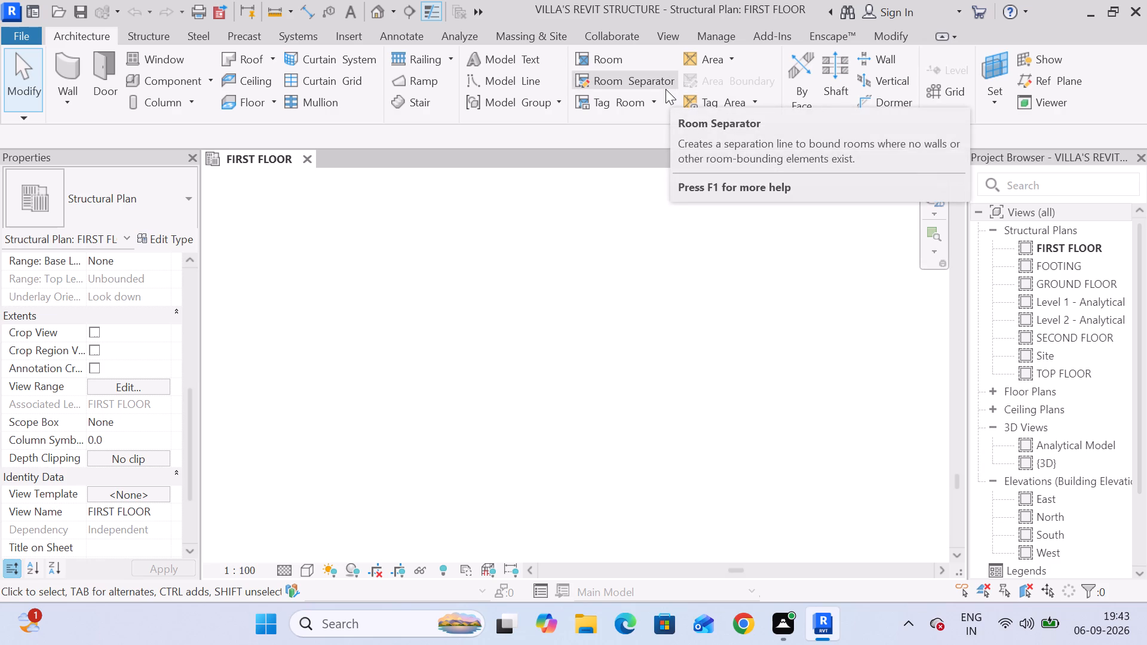
Locate the building on the first-floor structural plan and examine which bays still lack a foundation slab.
scroll(803, 503, down, 5)
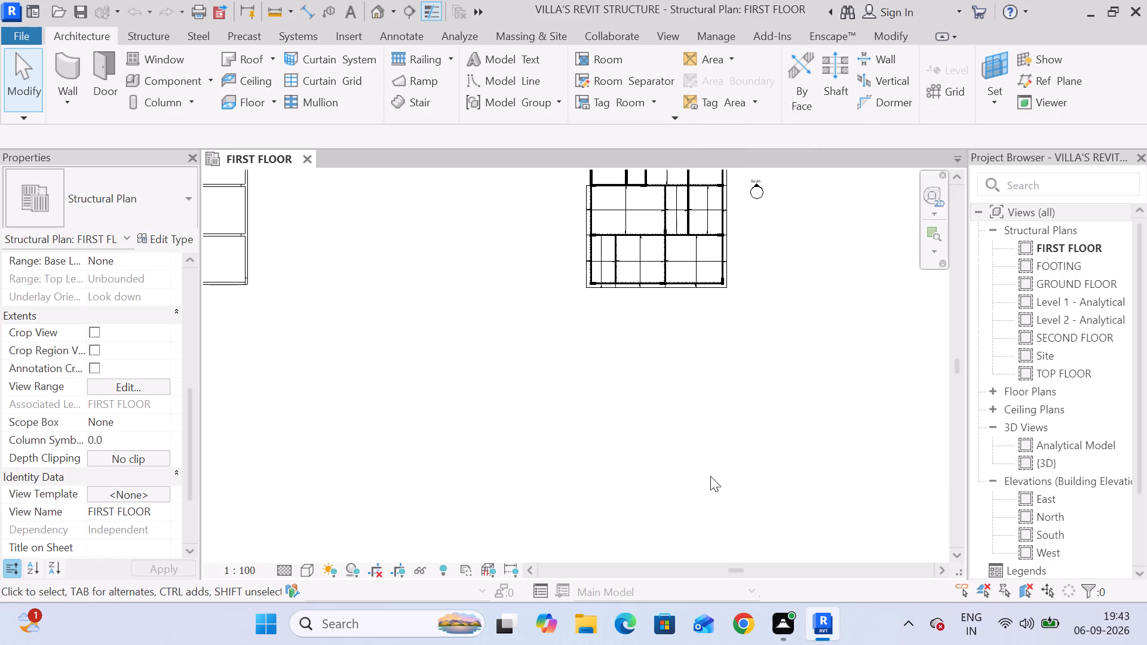
middle_drag(670, 380, 720, 503)
scroll(683, 322, up, 5)
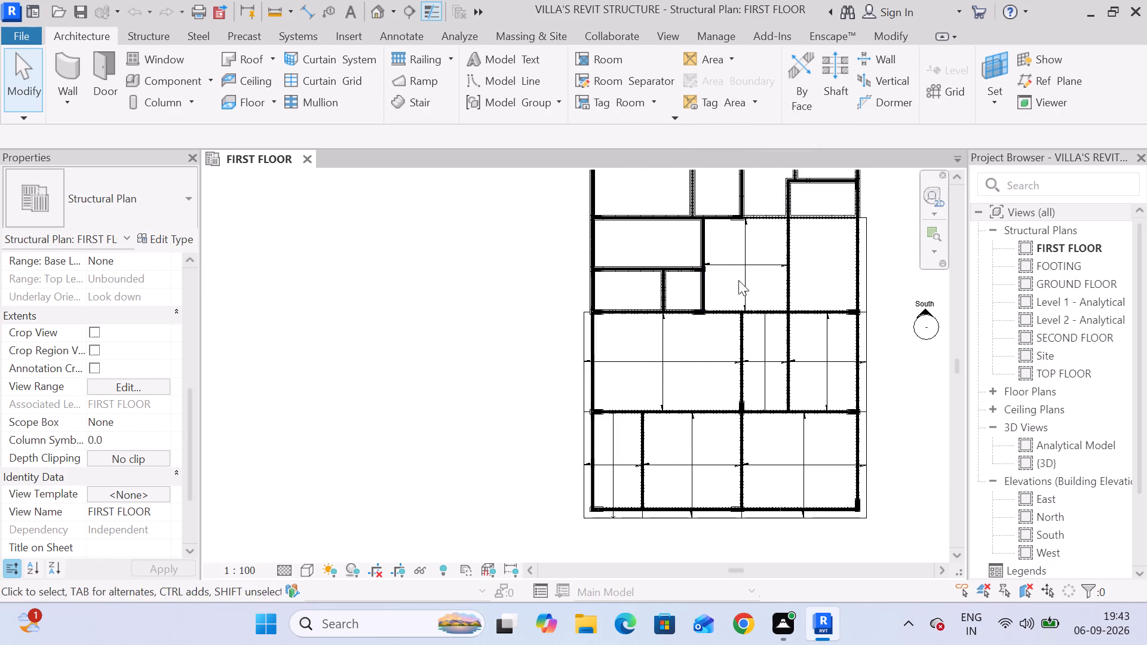
middle_drag(747, 284, 656, 343)
middle_drag(864, 346, 851, 330)
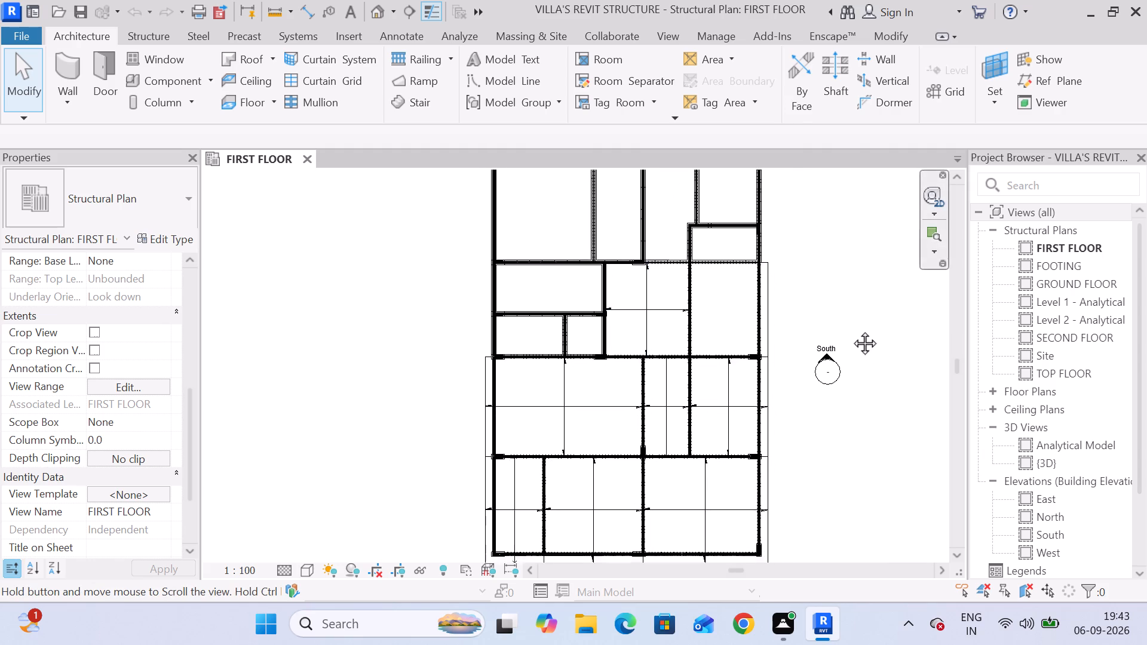
middle_drag(851, 330, 836, 322)
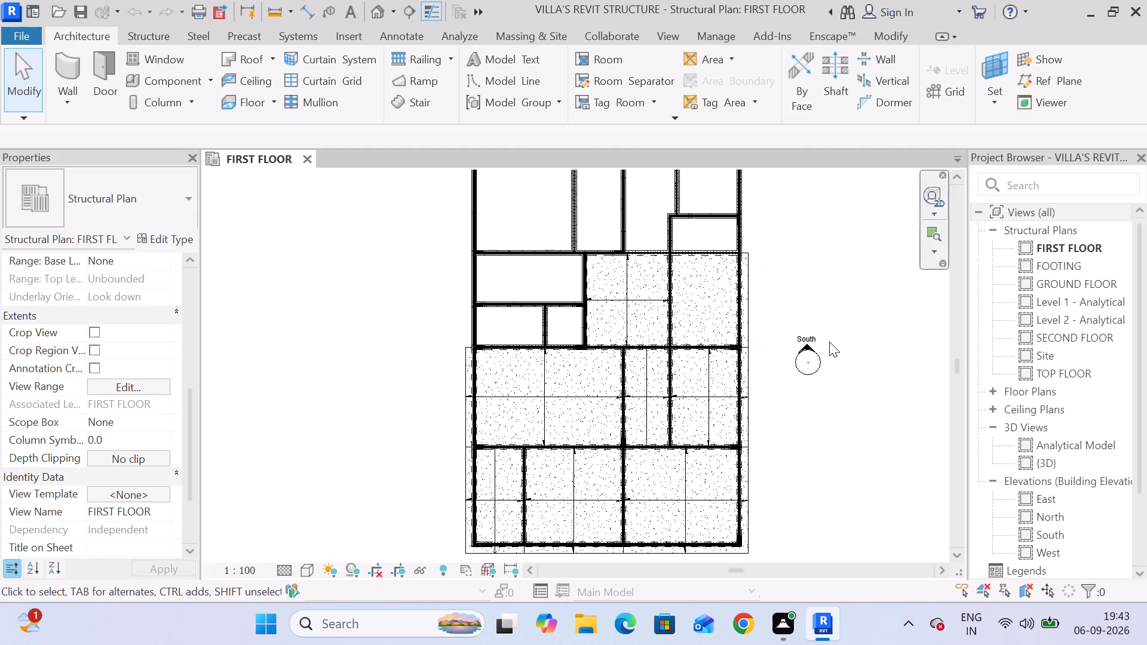
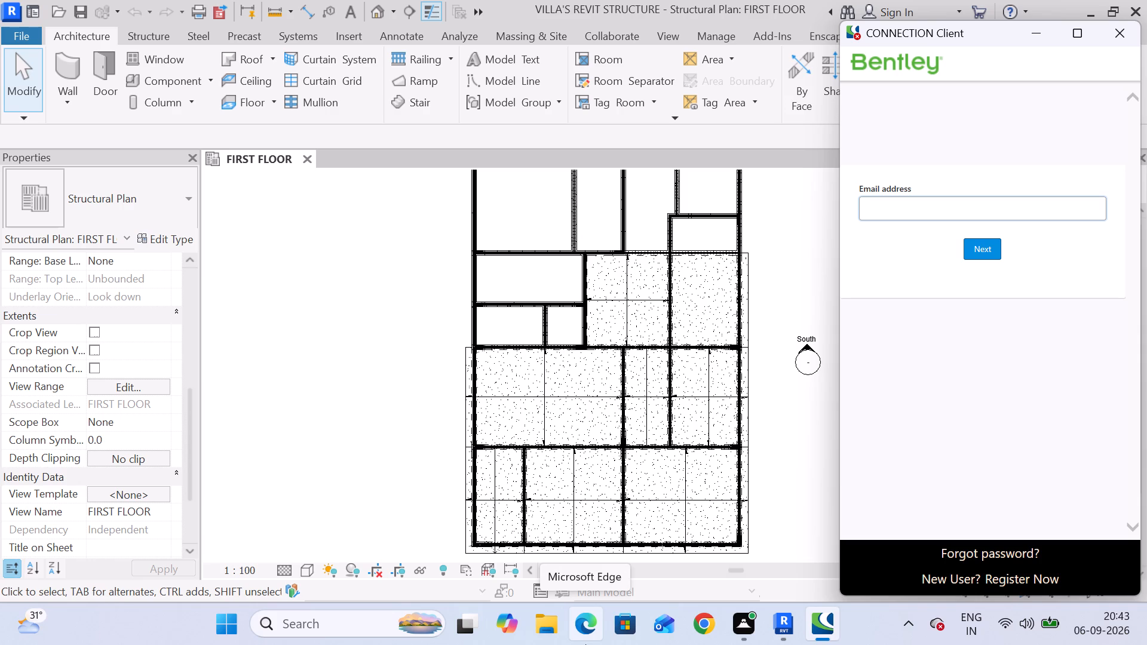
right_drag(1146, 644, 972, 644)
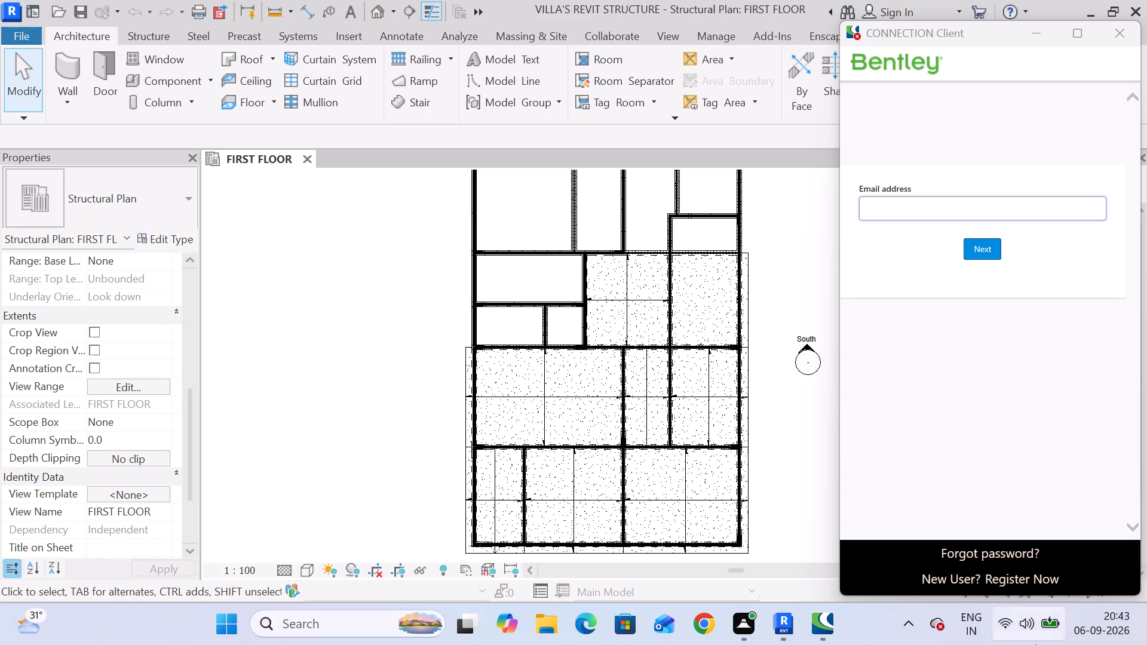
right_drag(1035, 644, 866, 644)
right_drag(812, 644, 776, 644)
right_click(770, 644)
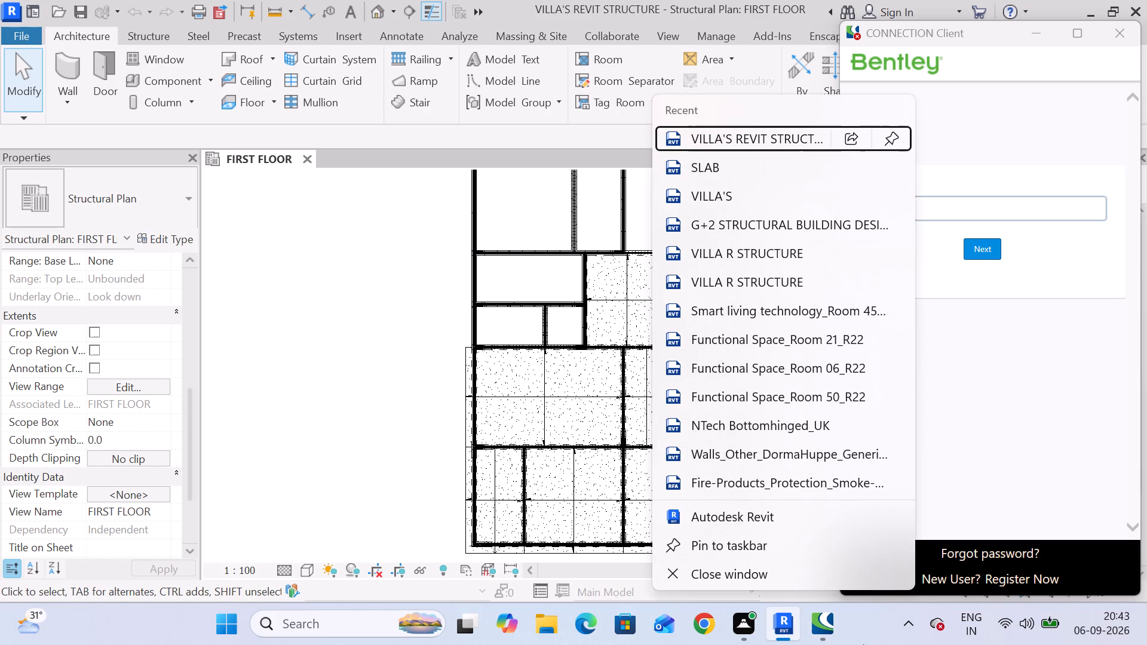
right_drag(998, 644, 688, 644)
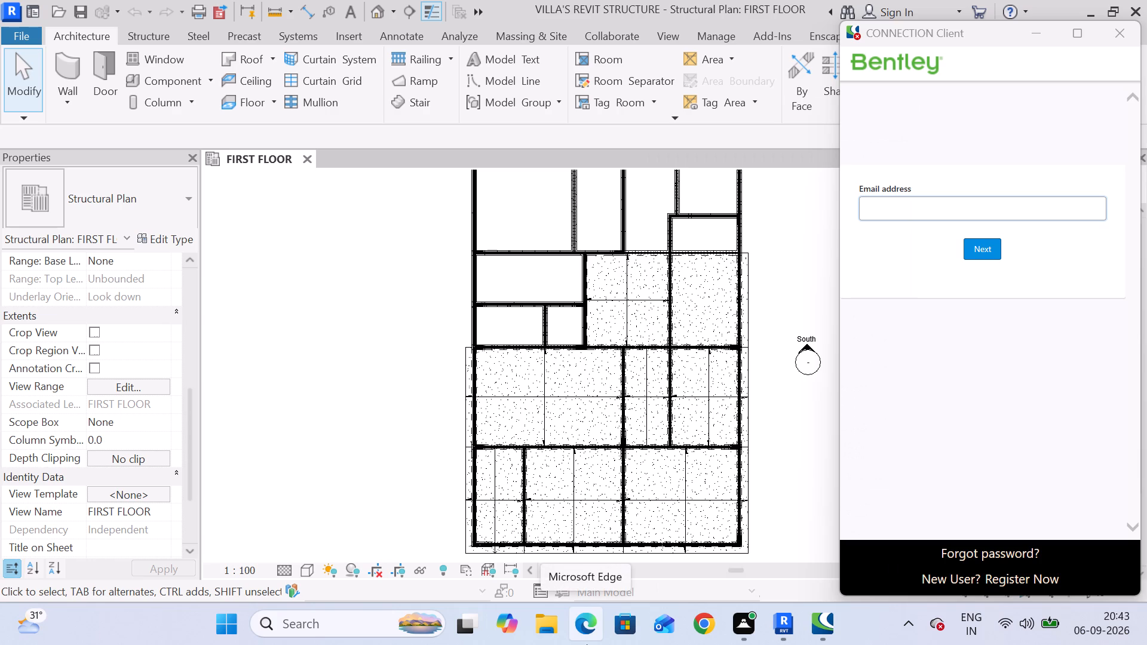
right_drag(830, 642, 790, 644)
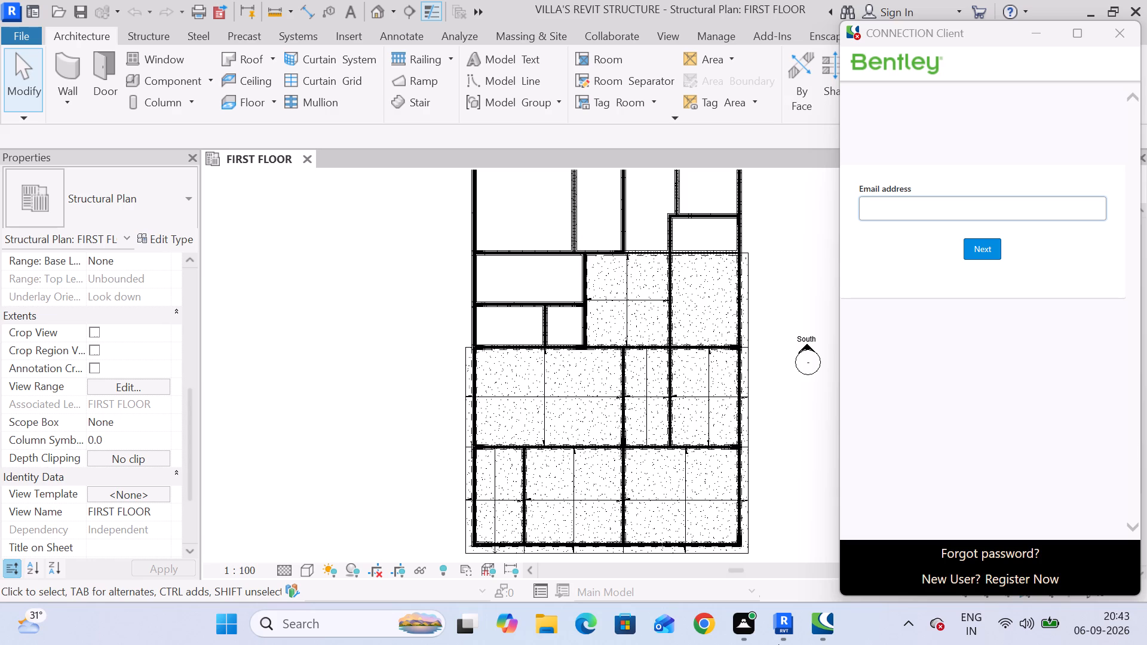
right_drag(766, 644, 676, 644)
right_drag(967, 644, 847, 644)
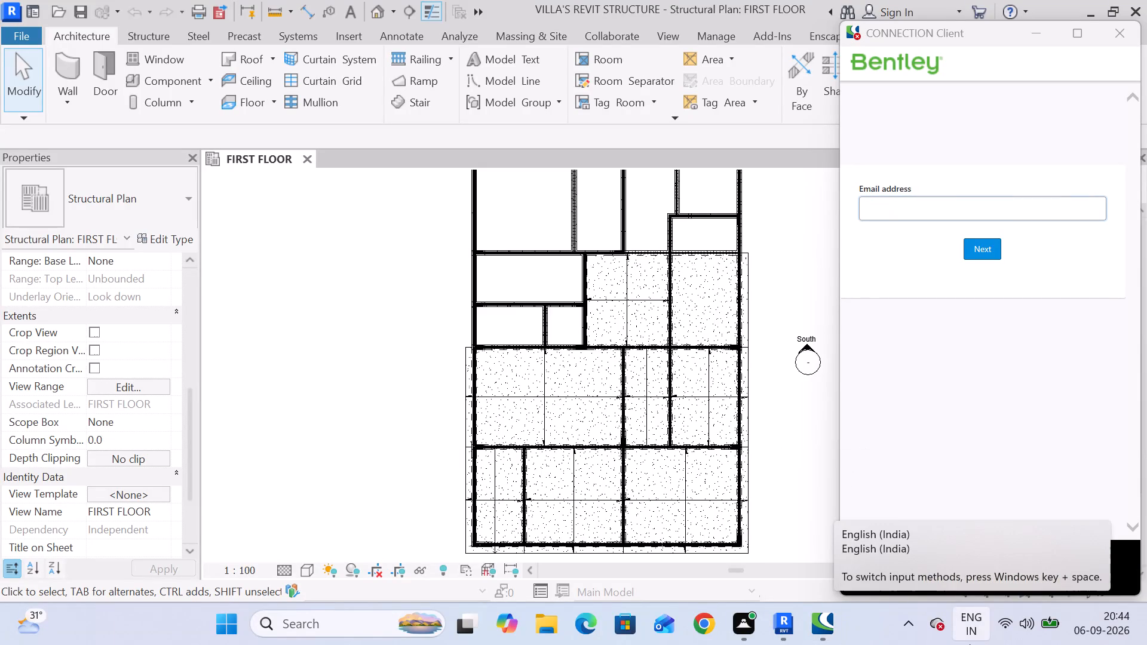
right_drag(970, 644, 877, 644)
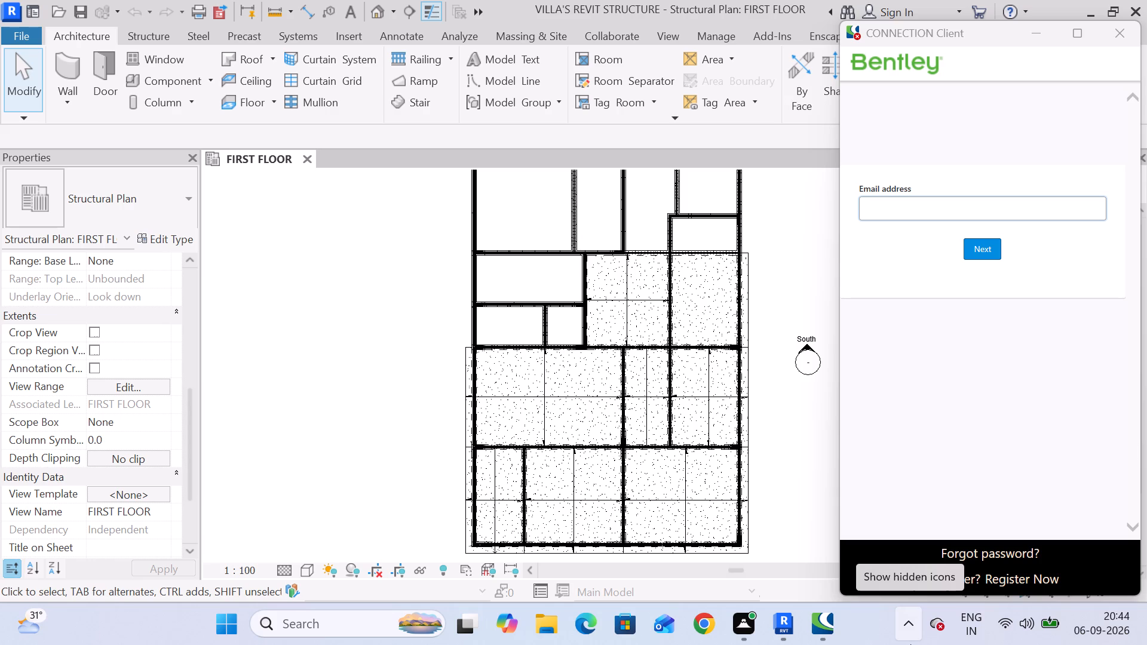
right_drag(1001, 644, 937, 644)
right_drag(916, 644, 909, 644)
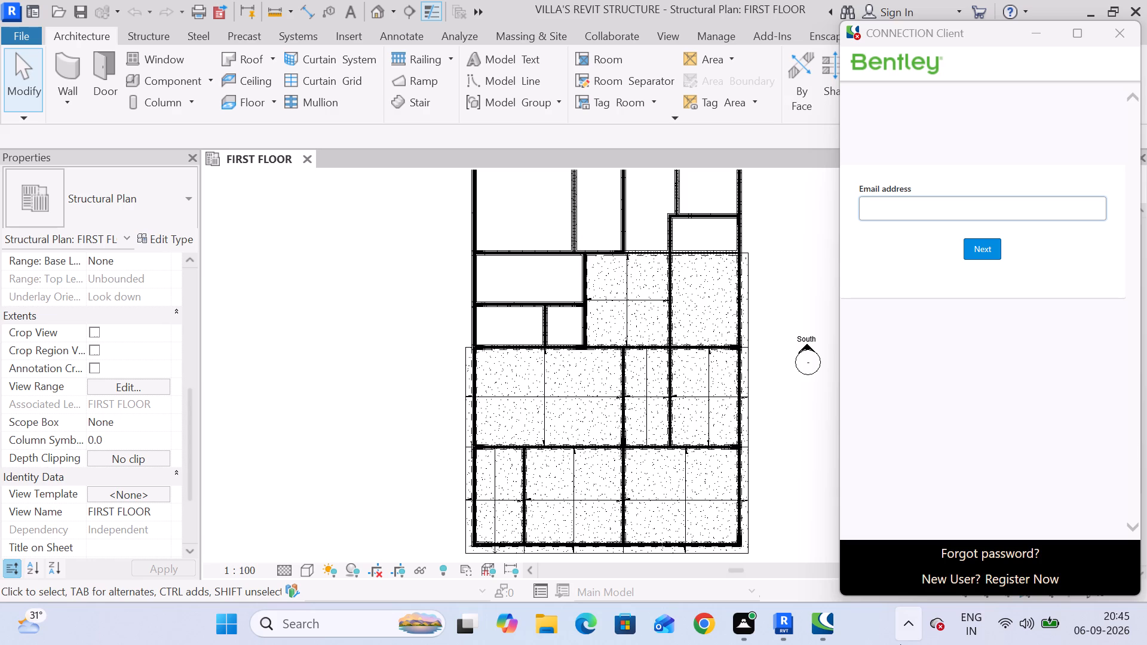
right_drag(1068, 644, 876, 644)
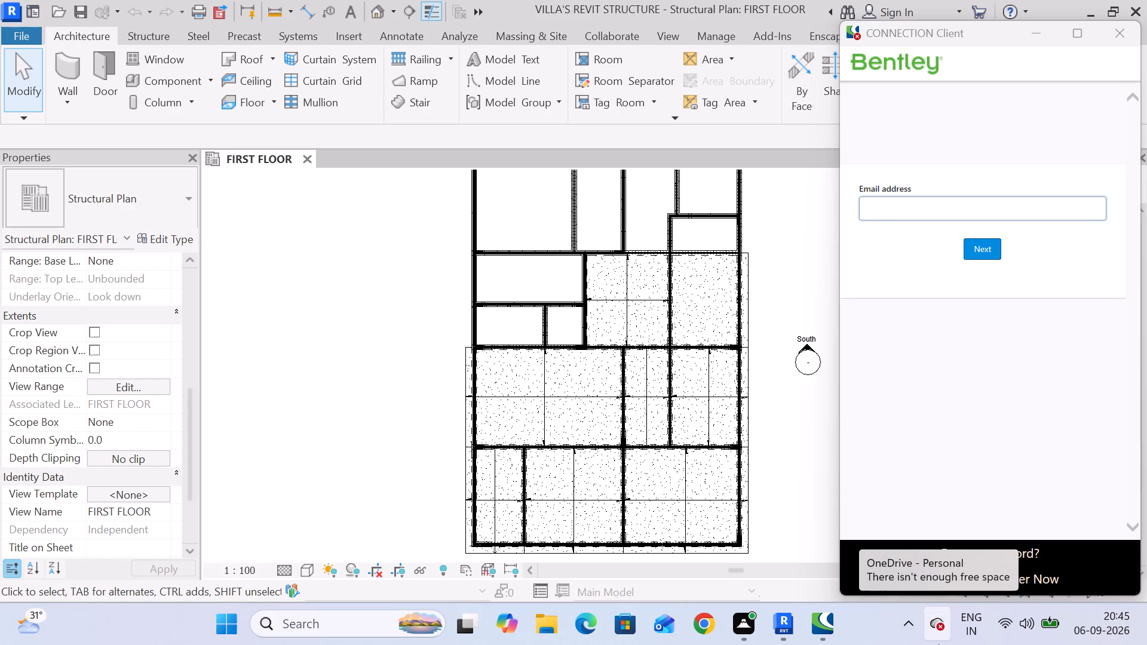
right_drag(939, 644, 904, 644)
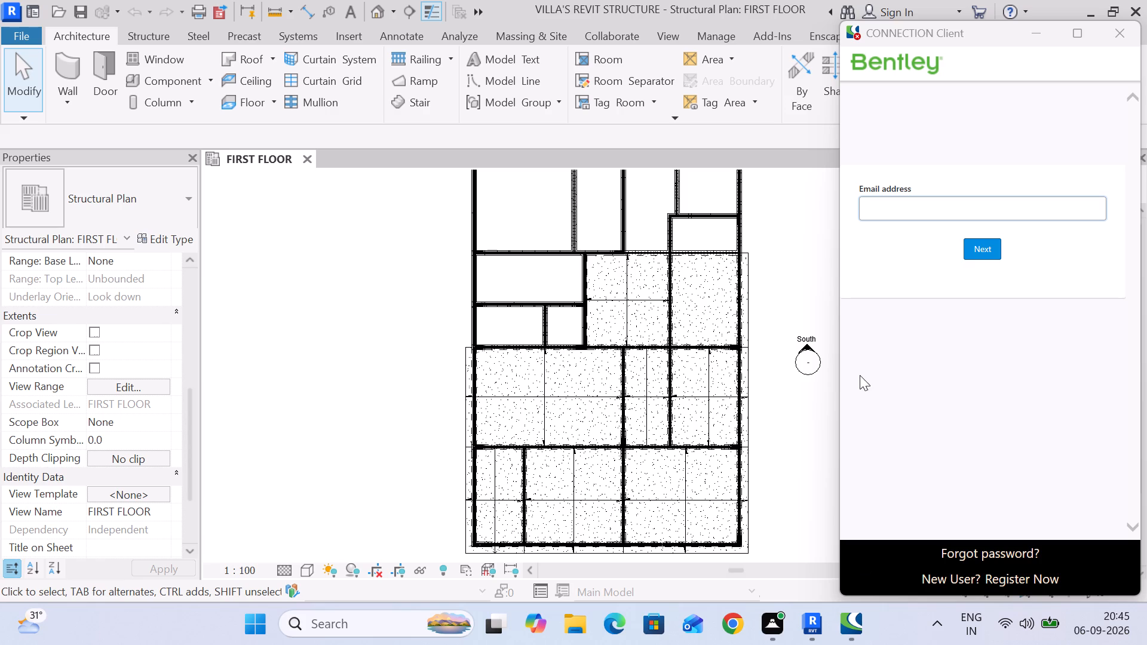
Close the Bentley CONNECTION Client sign-in window that covers part of the first-floor structural plan.
click(1115, 30)
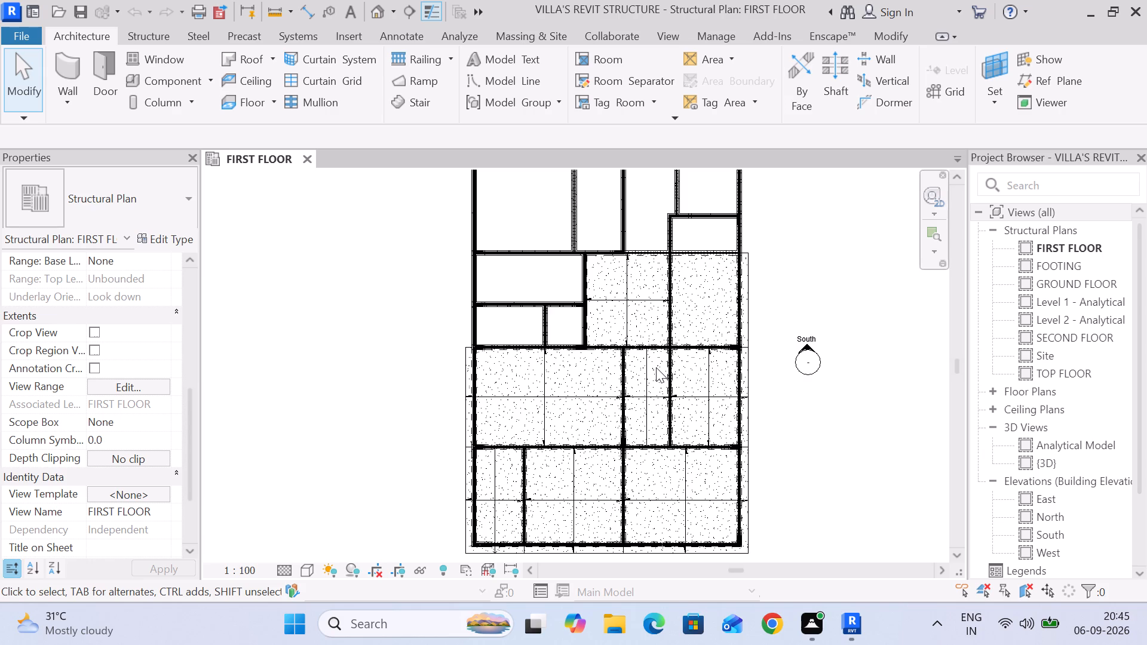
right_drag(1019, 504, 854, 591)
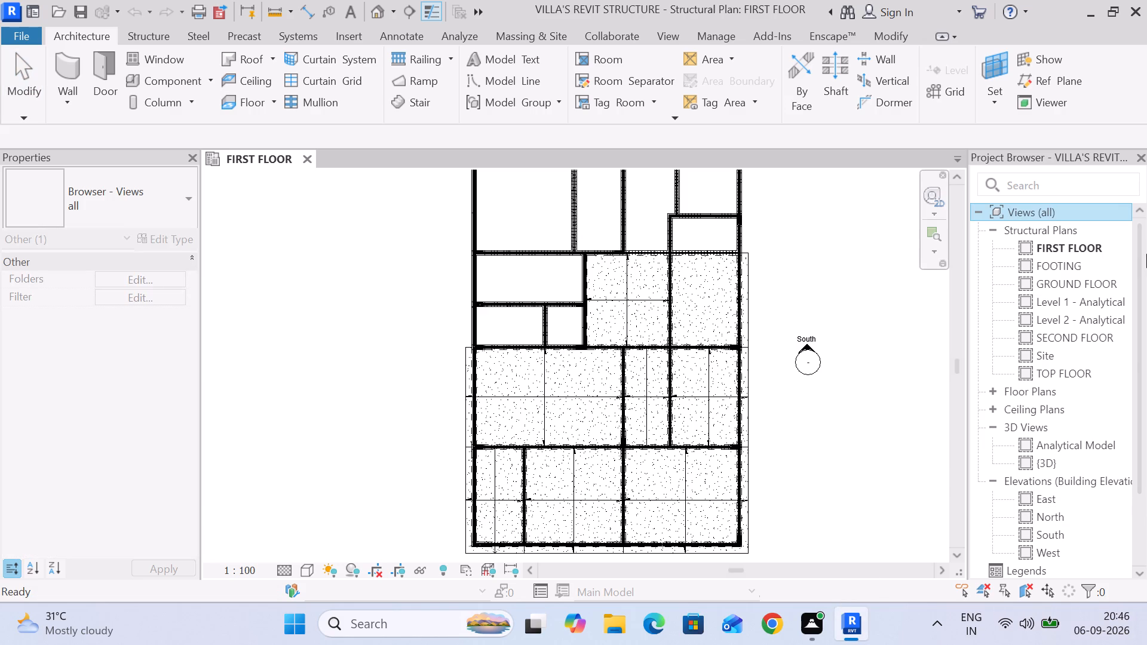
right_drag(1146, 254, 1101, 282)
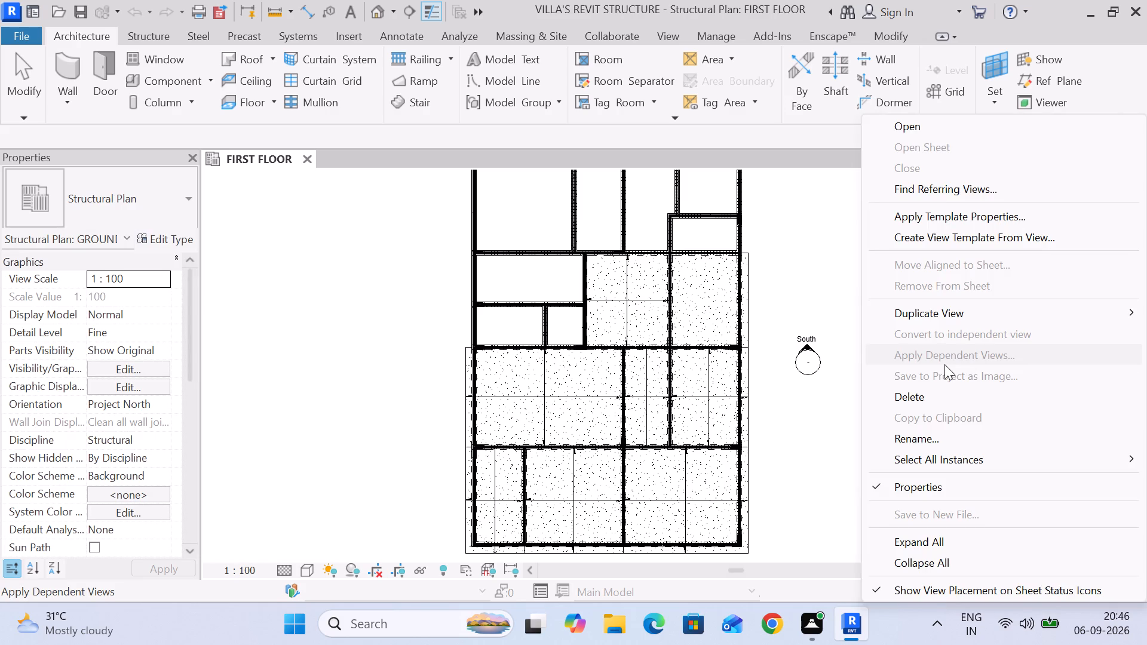
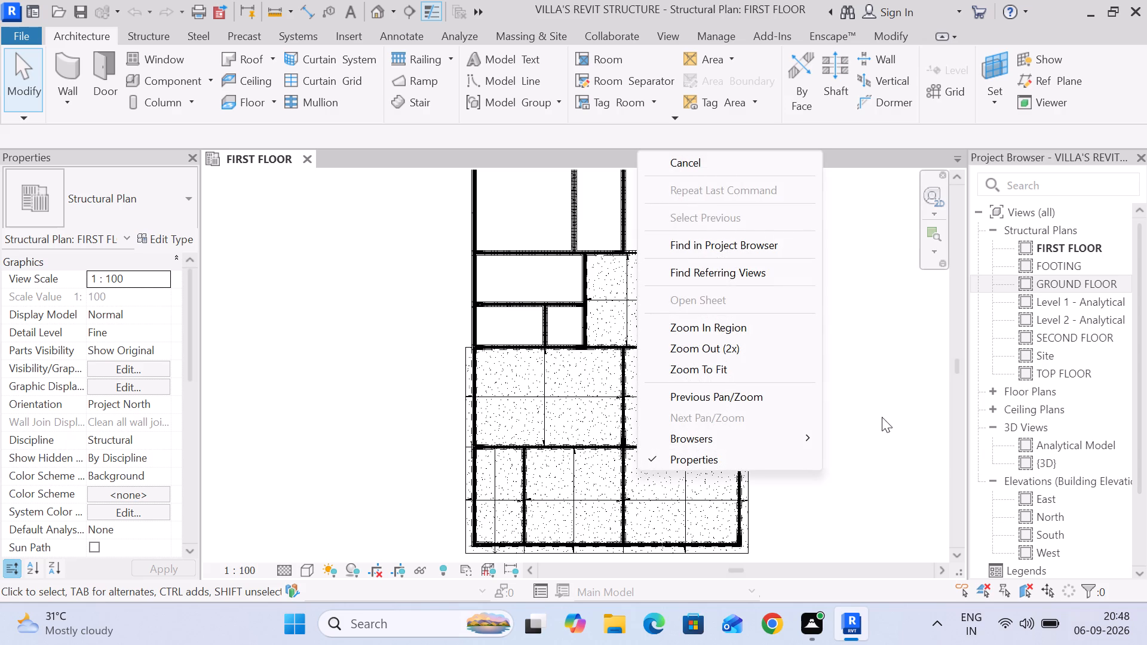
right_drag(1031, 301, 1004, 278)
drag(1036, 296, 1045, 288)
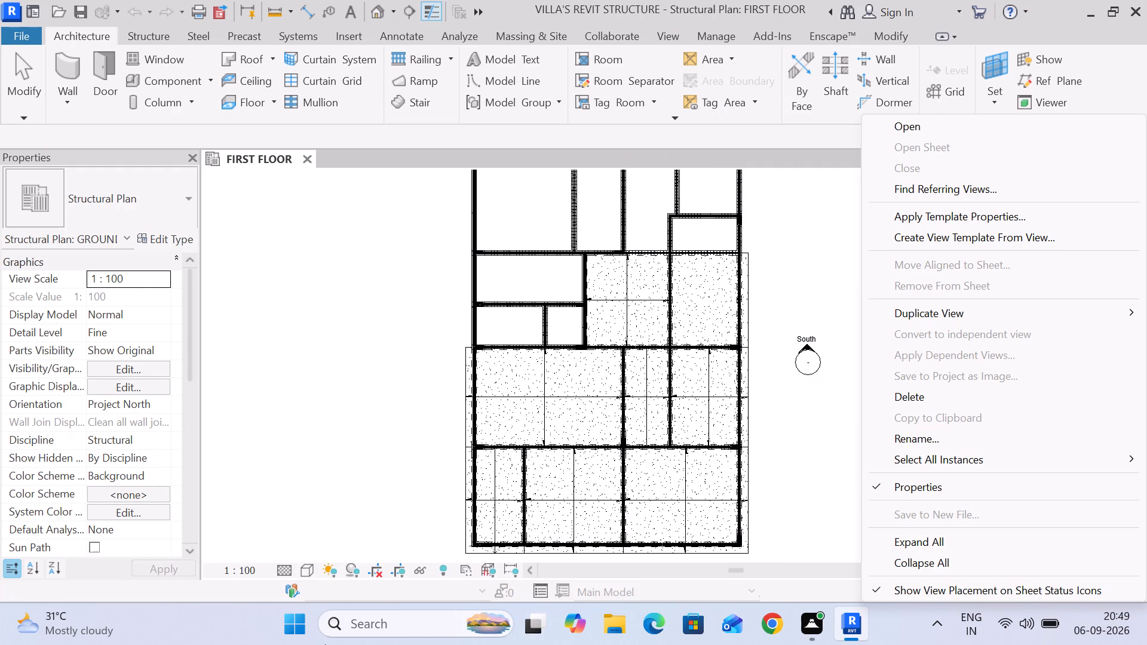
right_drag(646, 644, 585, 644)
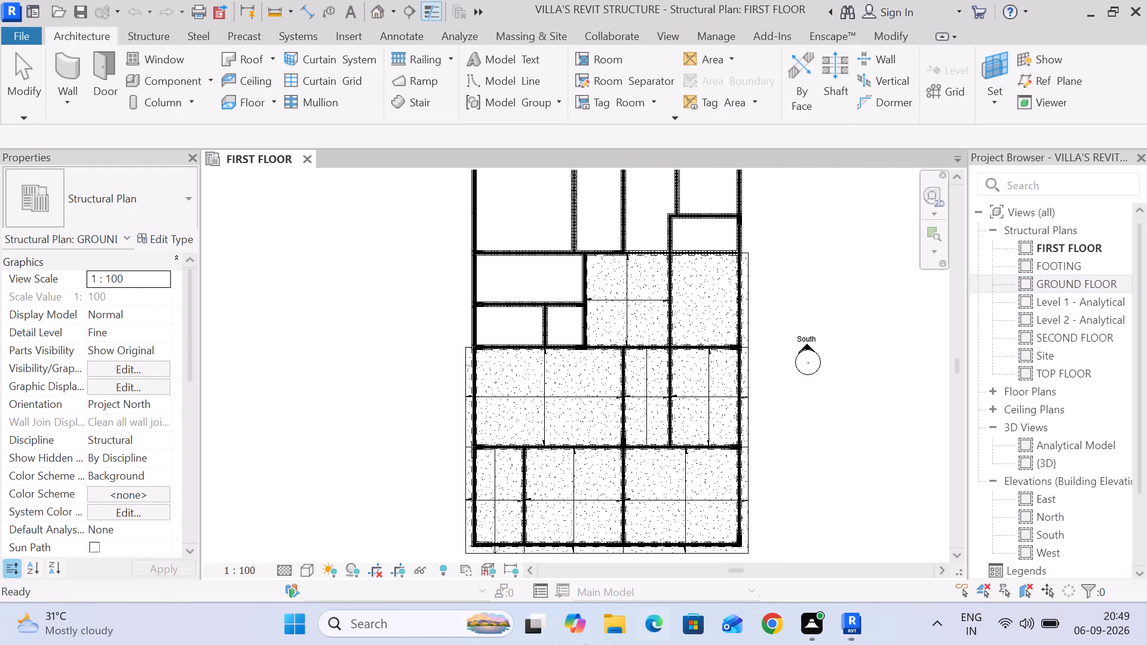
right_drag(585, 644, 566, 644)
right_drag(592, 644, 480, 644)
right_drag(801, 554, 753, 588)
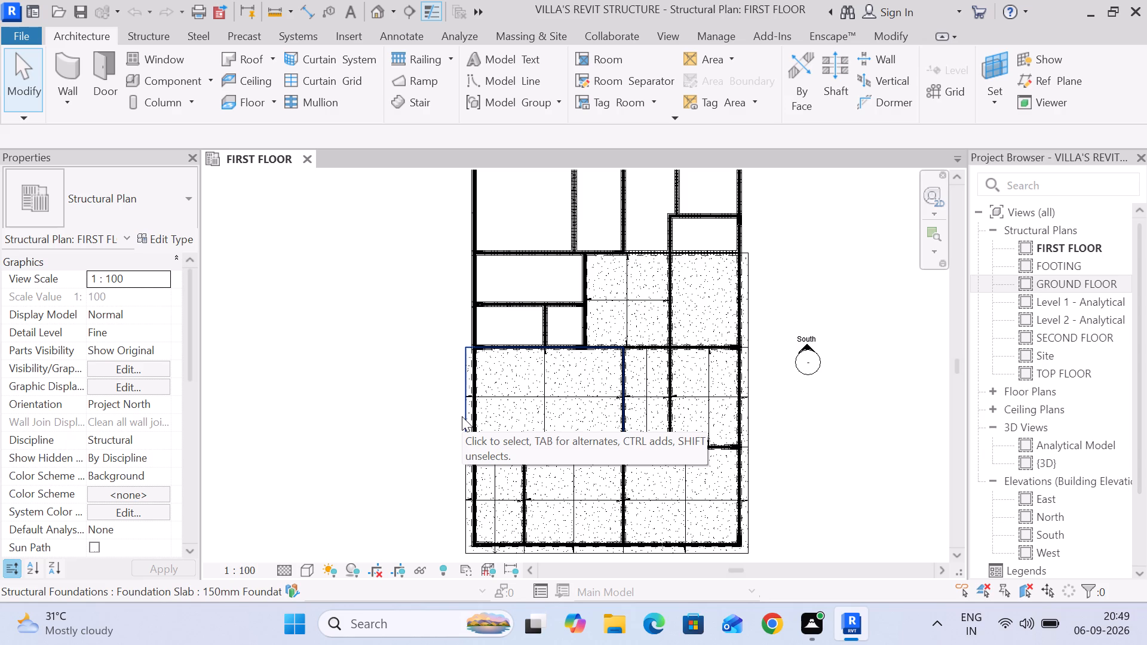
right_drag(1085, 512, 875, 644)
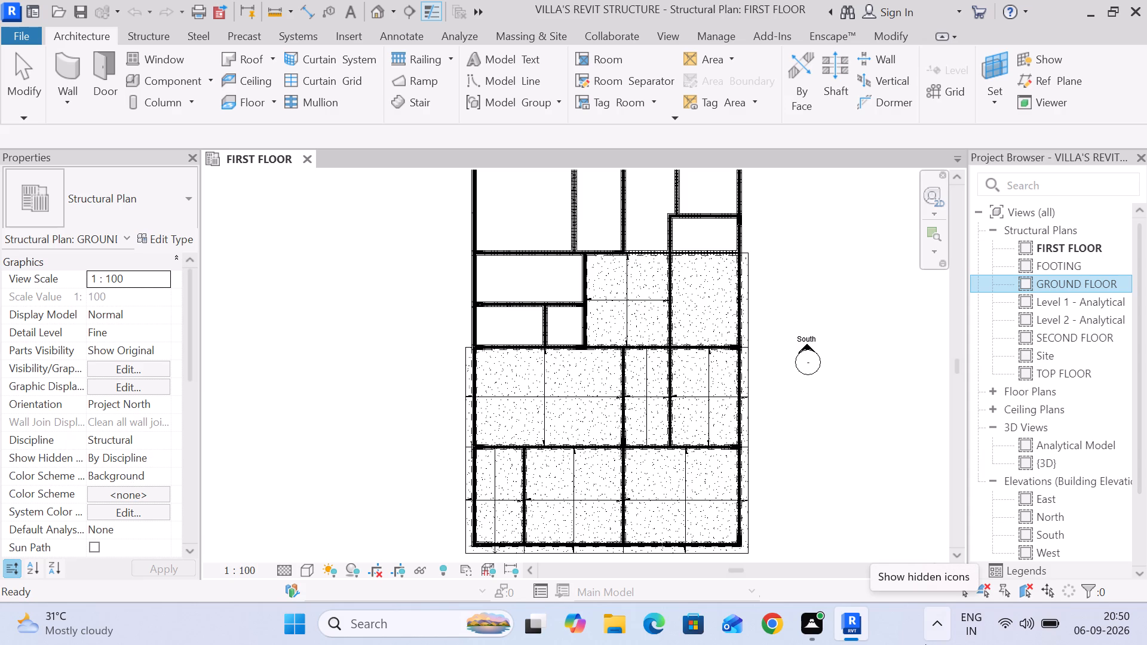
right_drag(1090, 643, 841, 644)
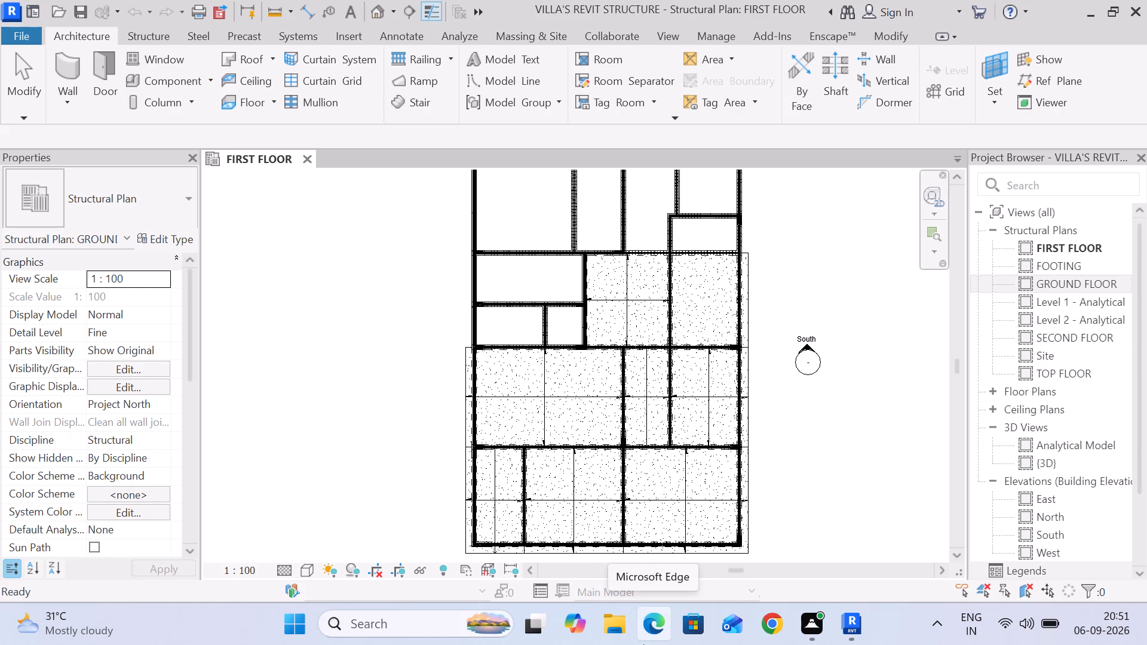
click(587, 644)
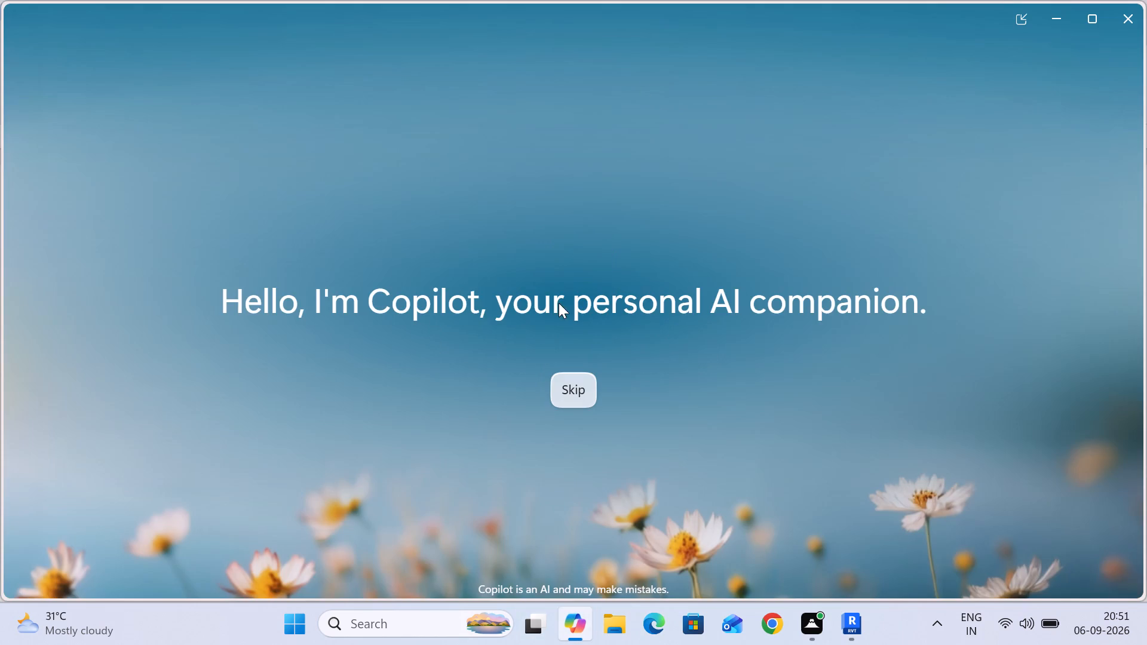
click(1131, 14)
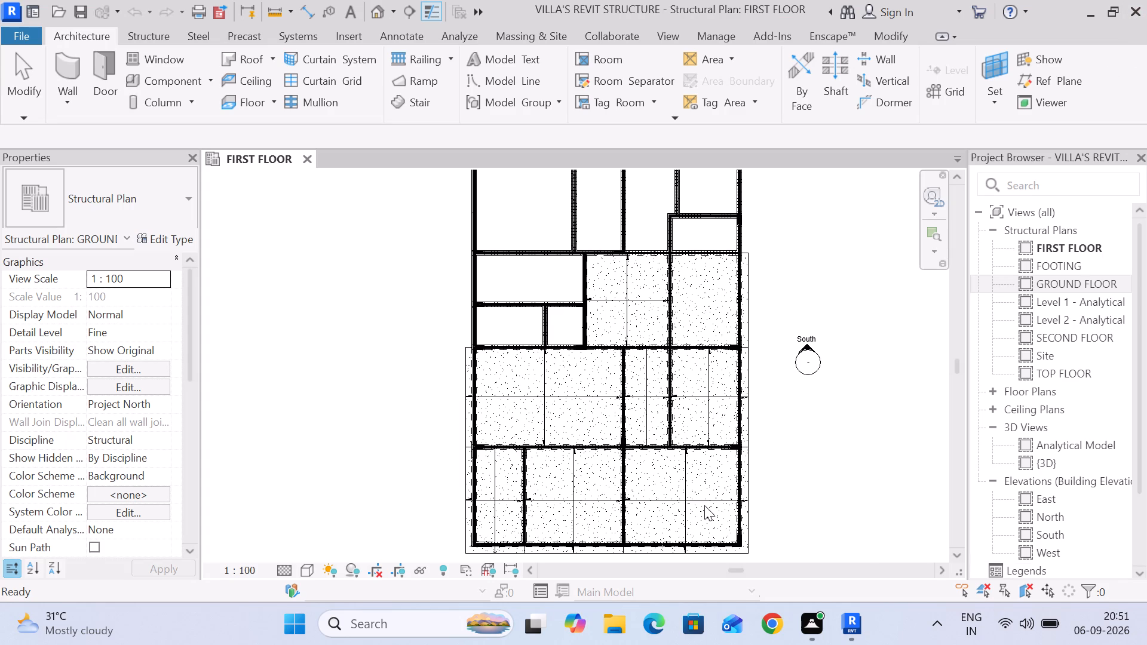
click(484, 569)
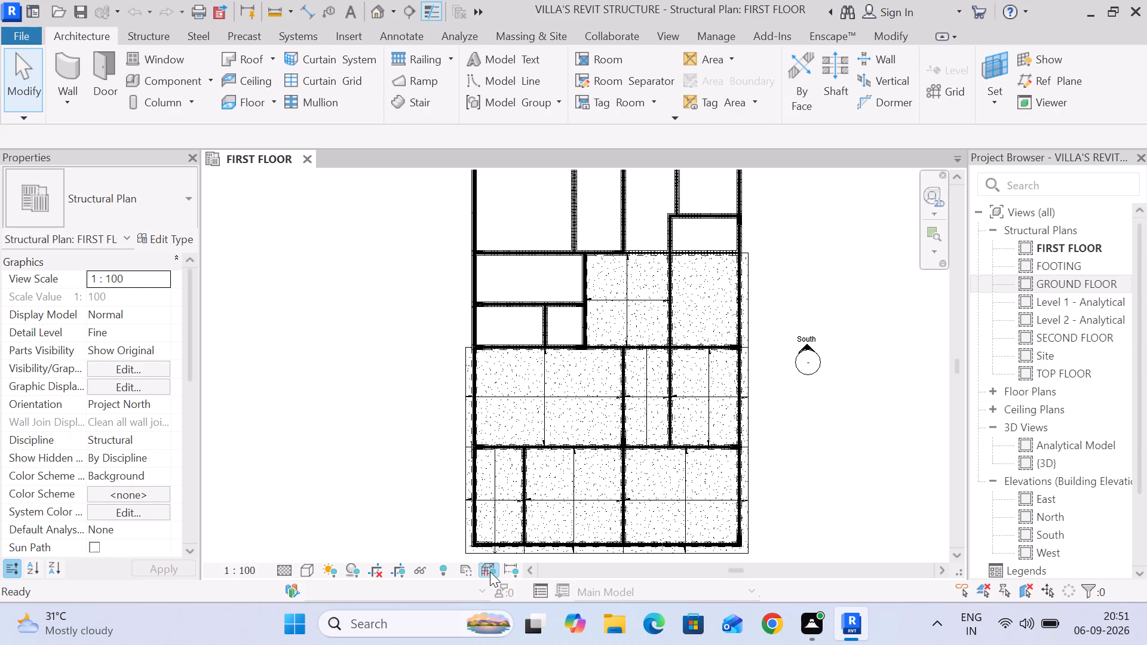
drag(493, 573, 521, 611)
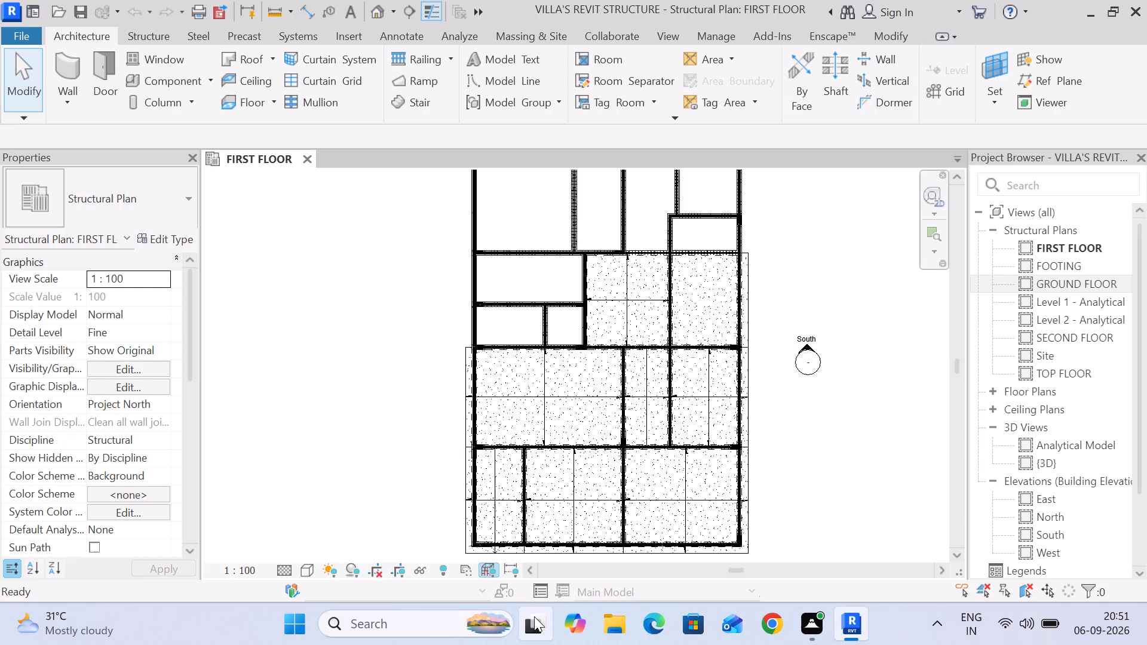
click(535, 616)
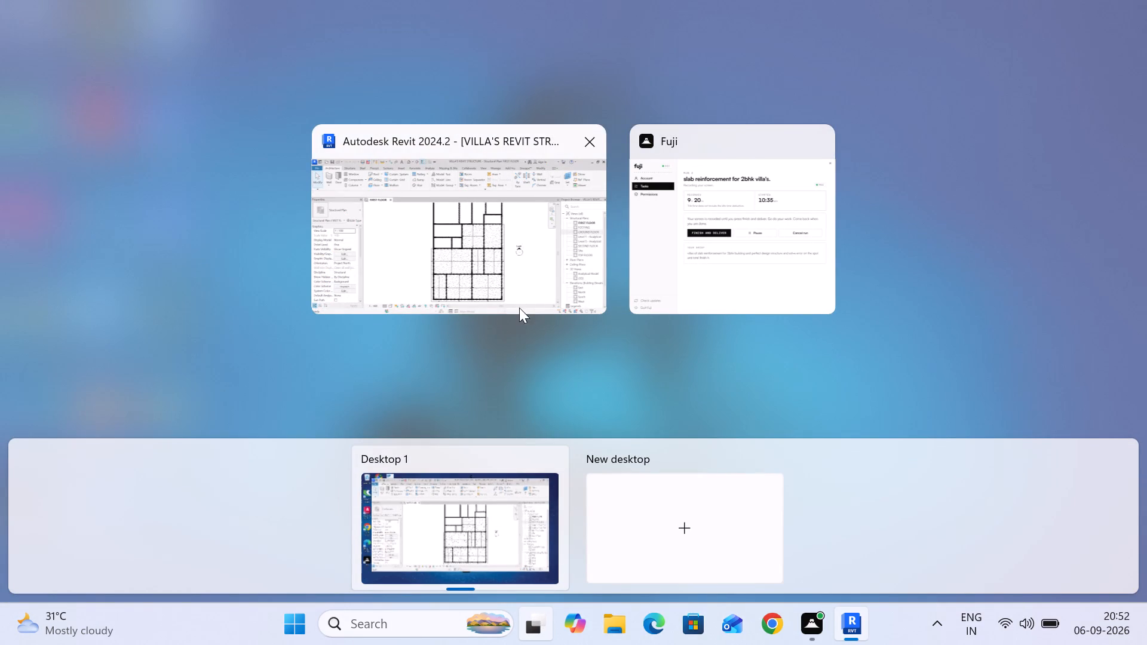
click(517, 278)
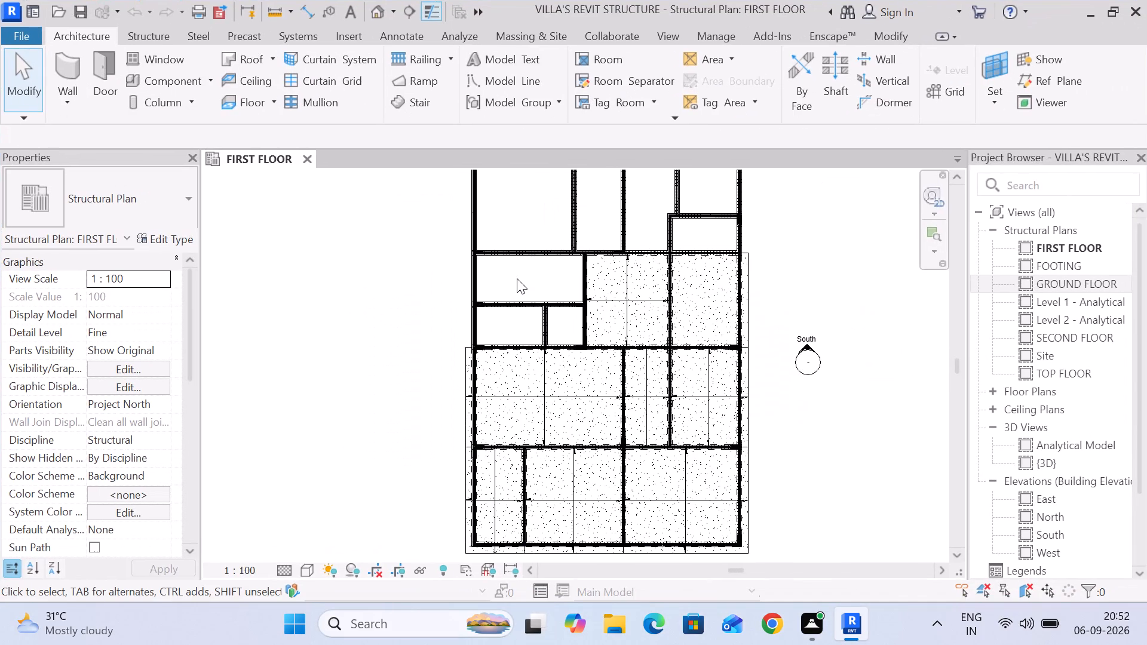
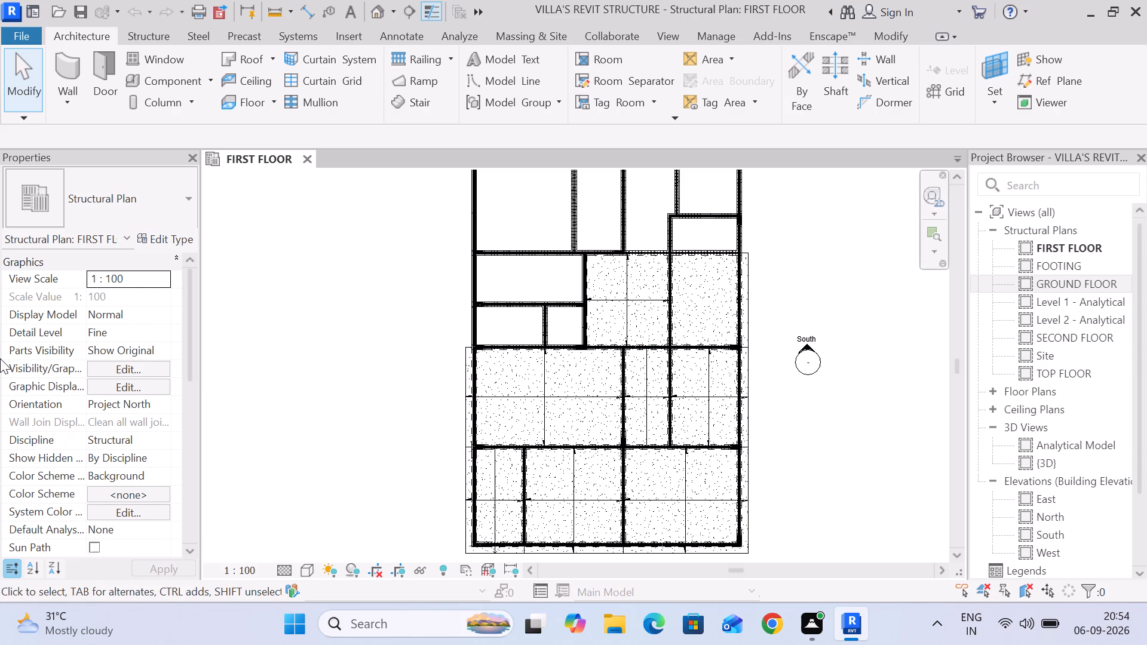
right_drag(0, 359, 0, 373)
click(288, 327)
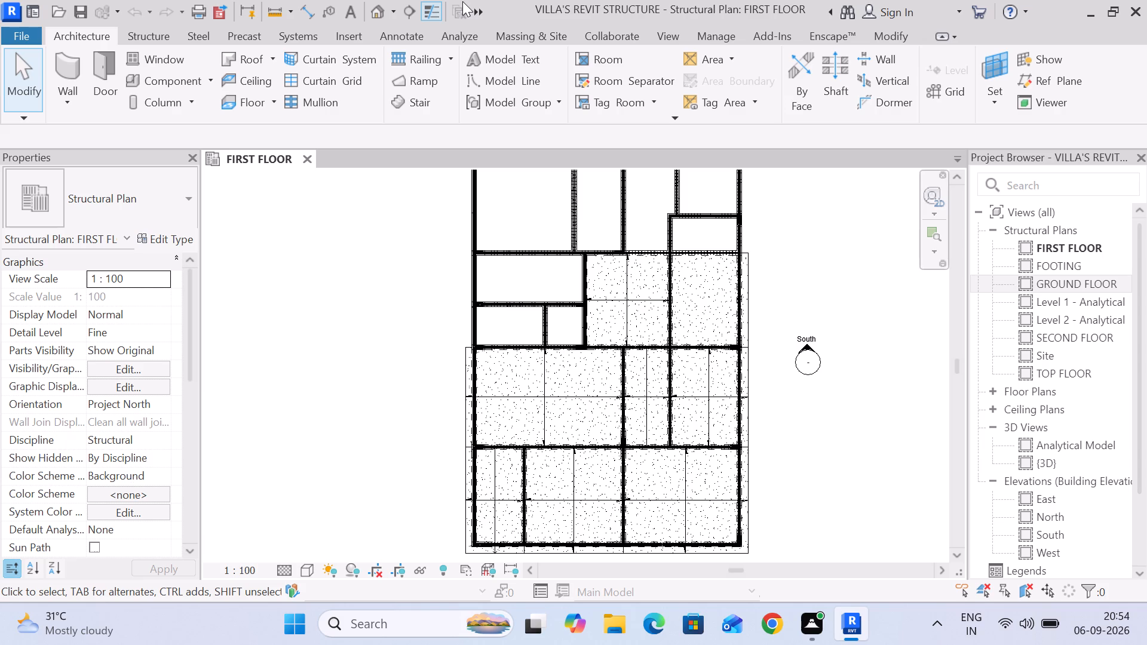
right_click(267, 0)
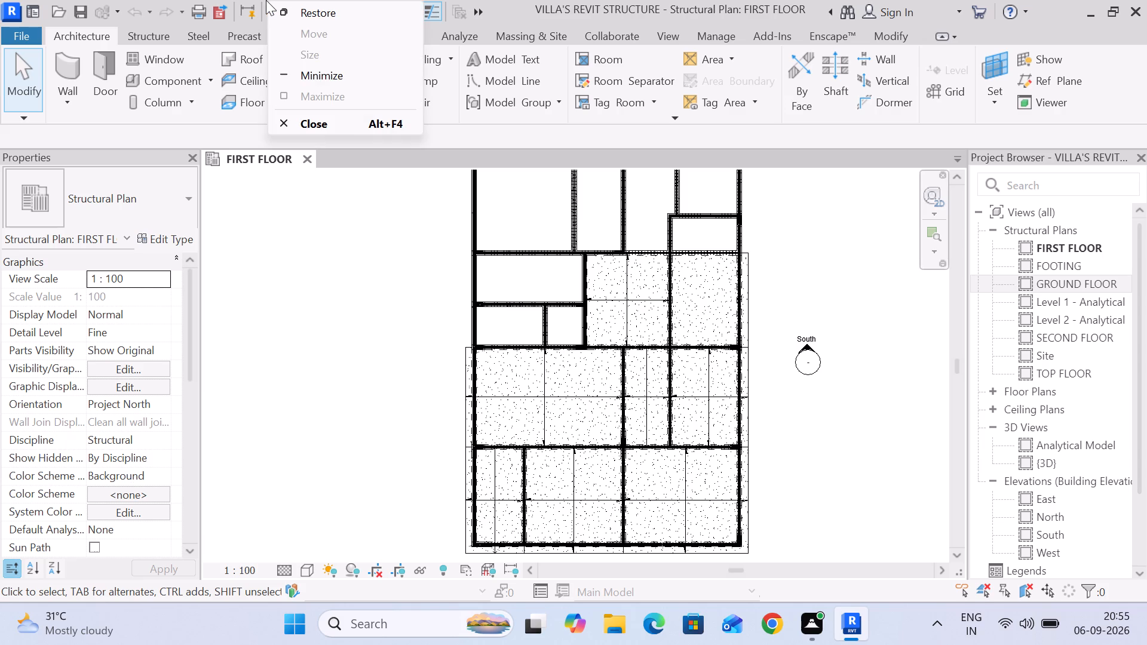
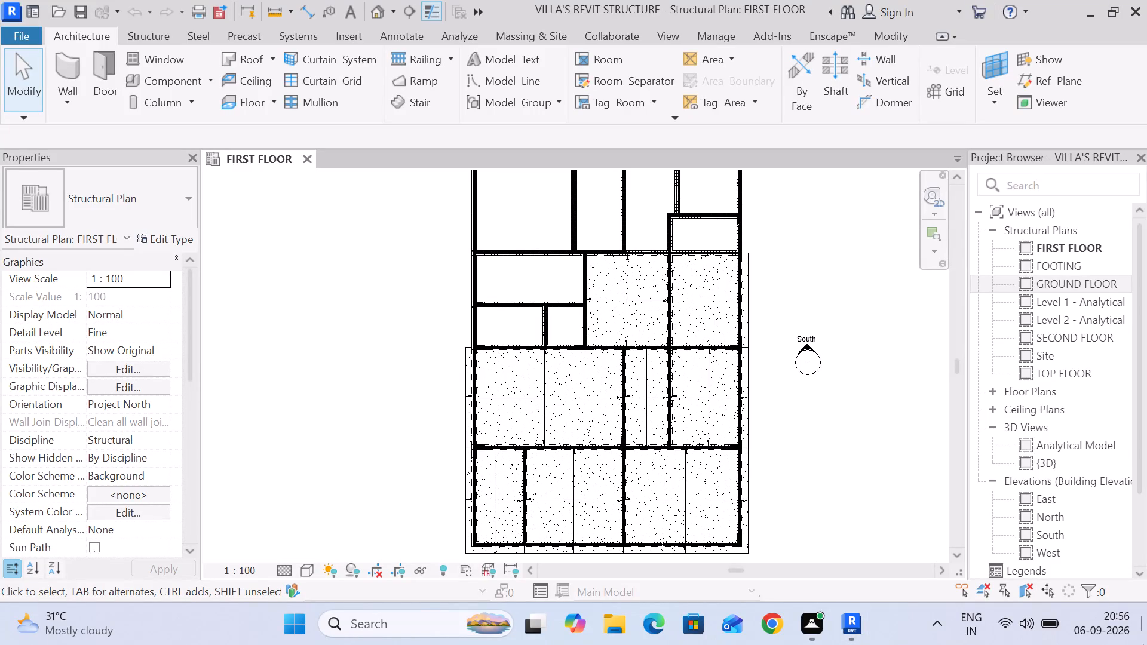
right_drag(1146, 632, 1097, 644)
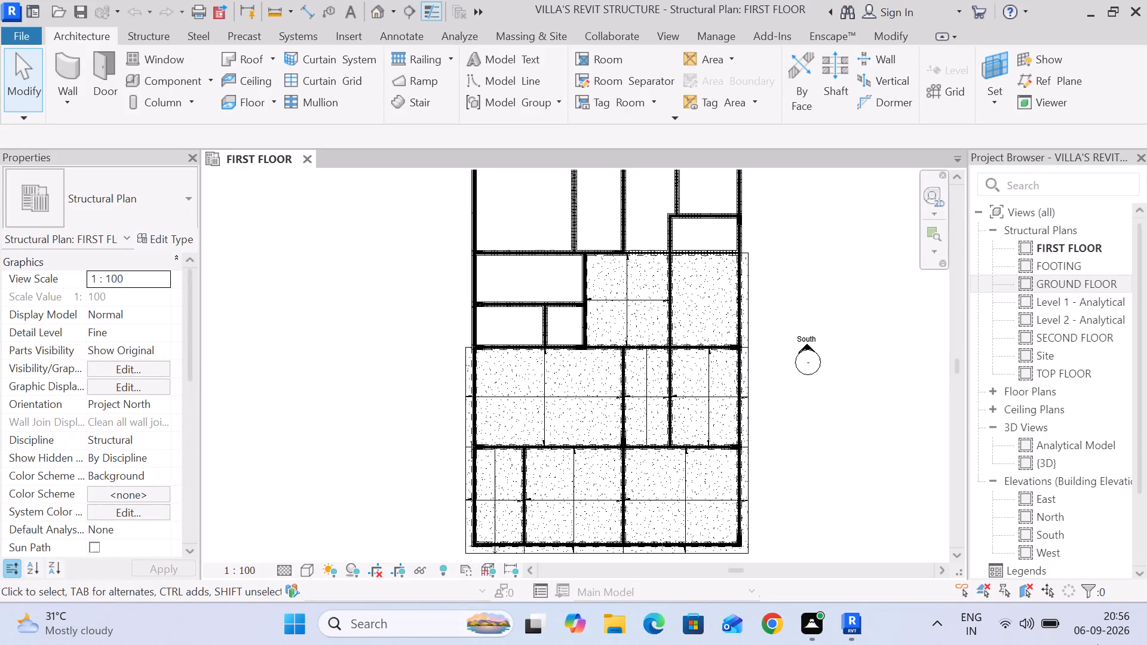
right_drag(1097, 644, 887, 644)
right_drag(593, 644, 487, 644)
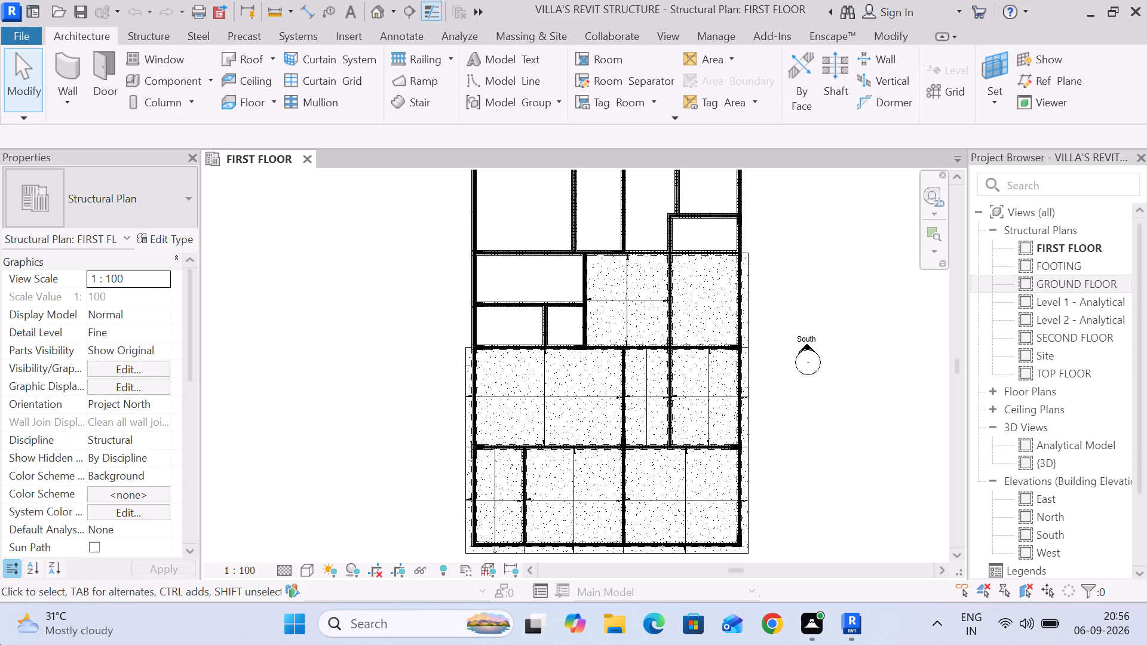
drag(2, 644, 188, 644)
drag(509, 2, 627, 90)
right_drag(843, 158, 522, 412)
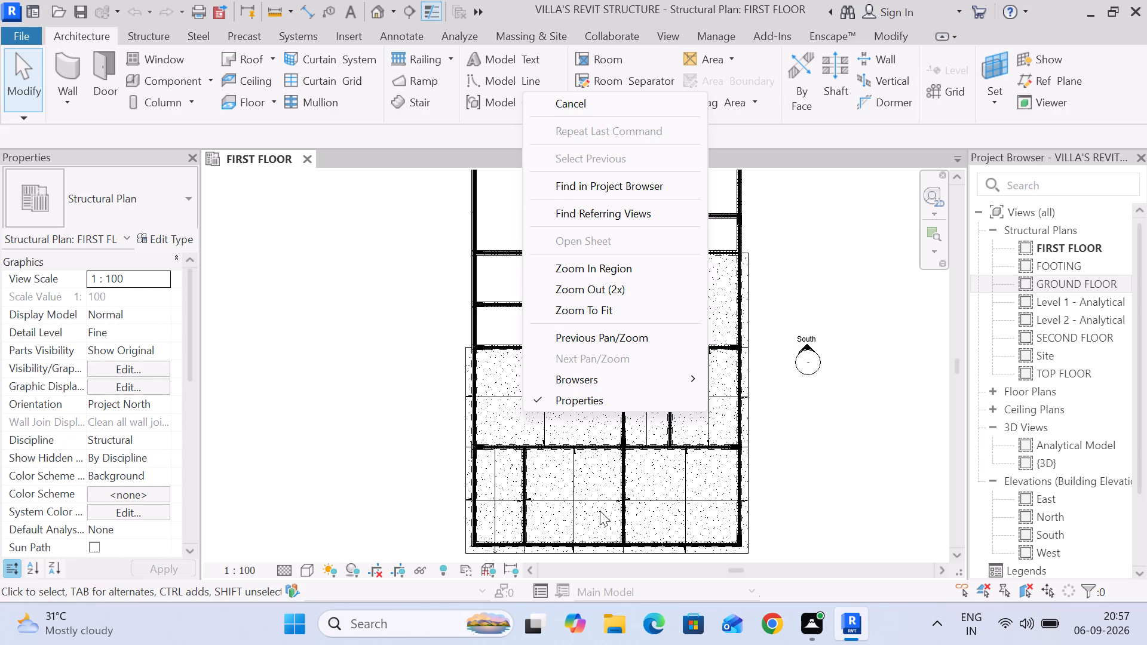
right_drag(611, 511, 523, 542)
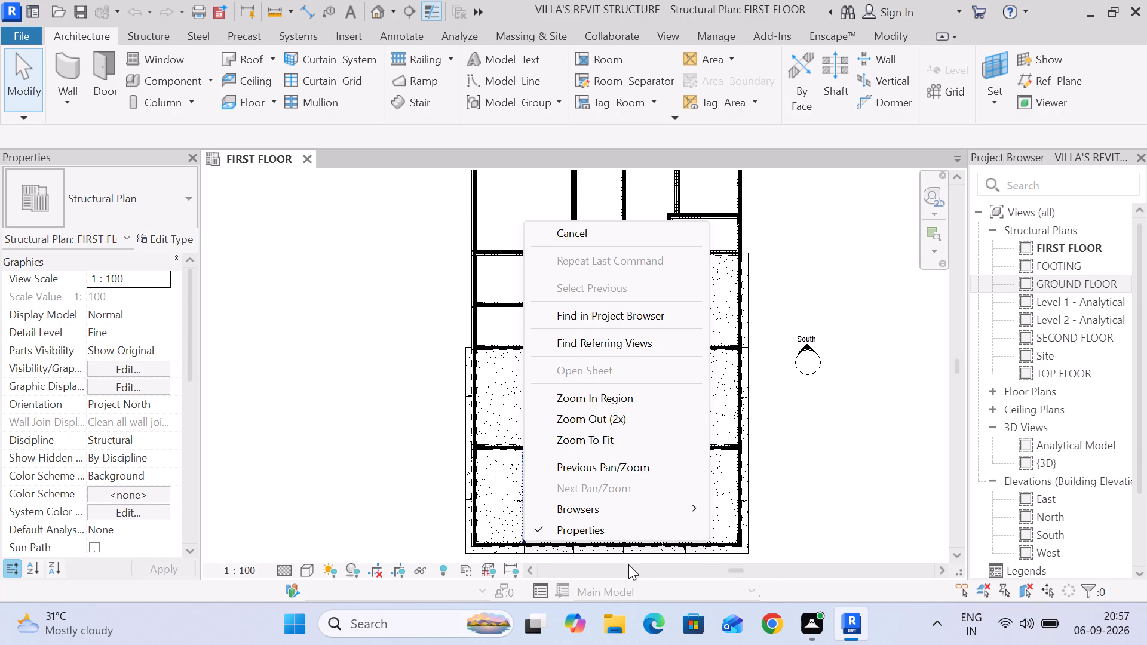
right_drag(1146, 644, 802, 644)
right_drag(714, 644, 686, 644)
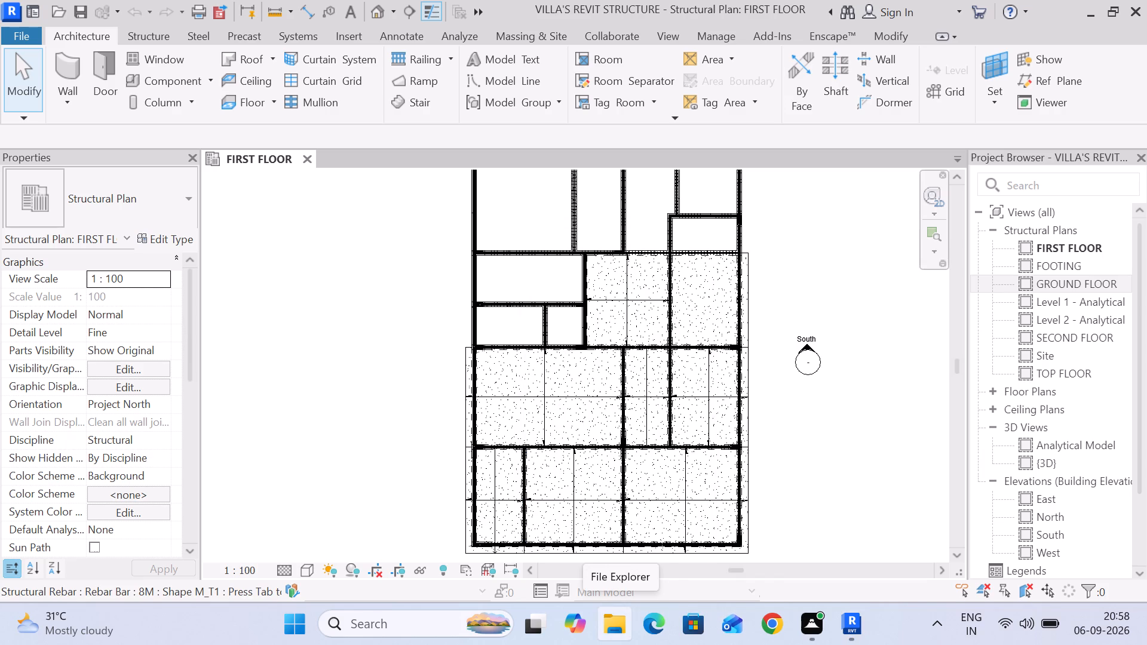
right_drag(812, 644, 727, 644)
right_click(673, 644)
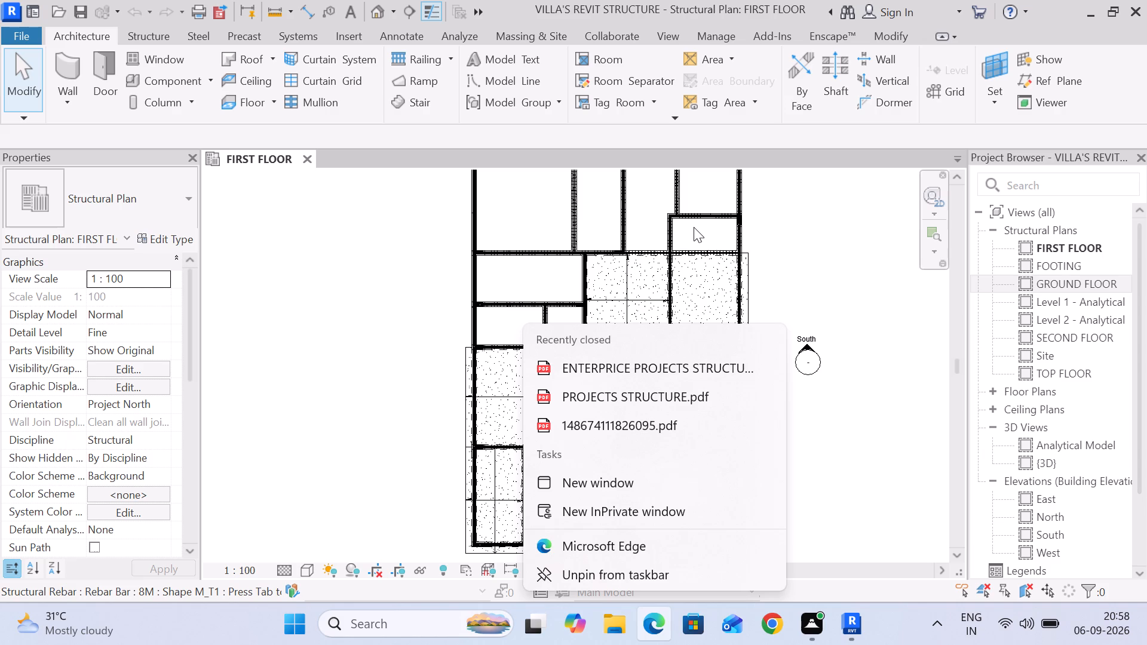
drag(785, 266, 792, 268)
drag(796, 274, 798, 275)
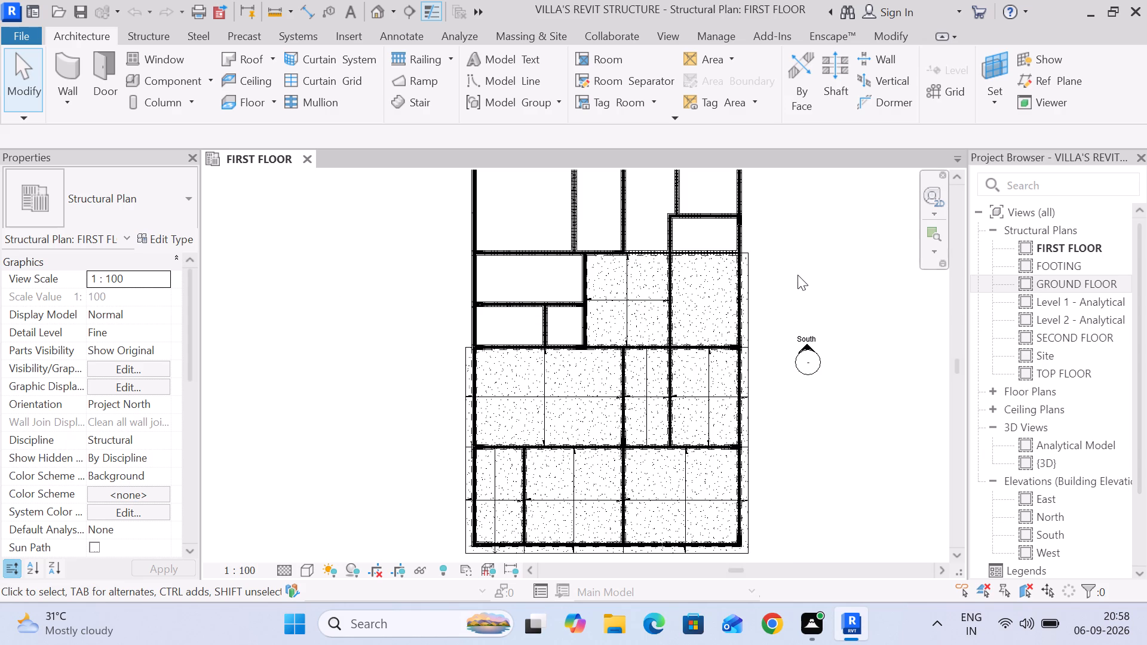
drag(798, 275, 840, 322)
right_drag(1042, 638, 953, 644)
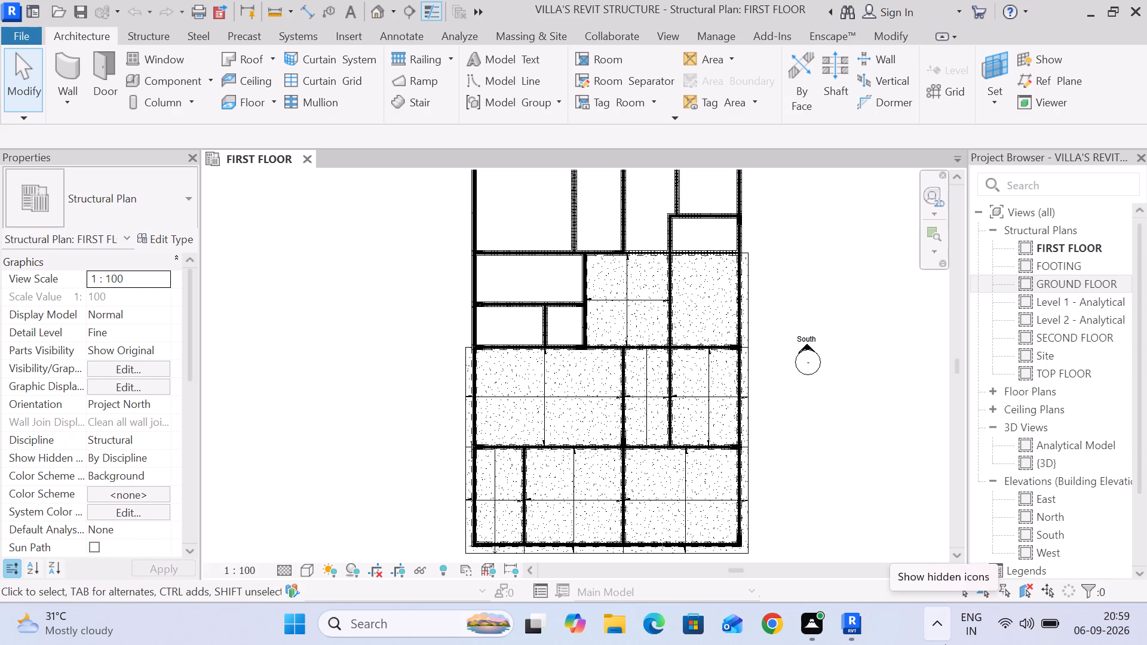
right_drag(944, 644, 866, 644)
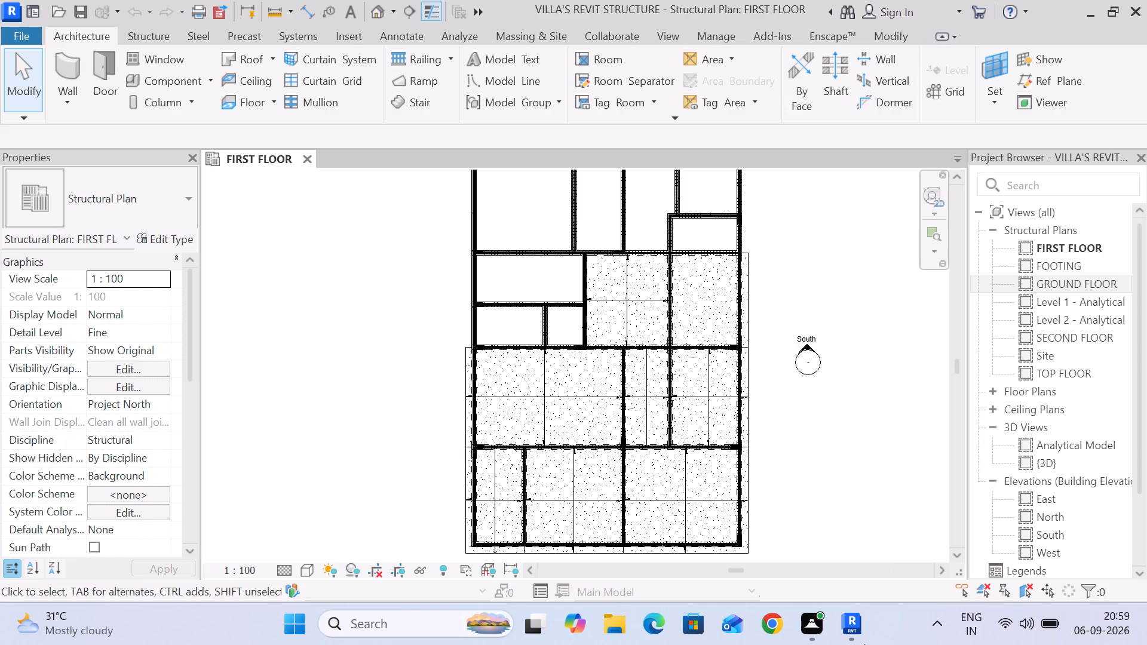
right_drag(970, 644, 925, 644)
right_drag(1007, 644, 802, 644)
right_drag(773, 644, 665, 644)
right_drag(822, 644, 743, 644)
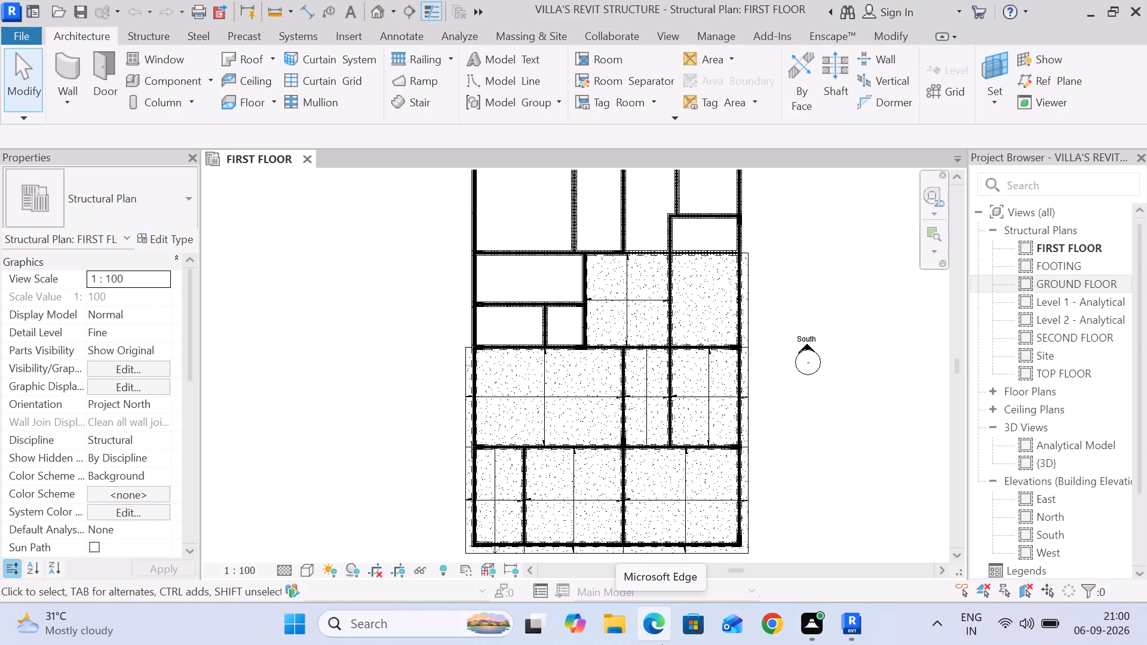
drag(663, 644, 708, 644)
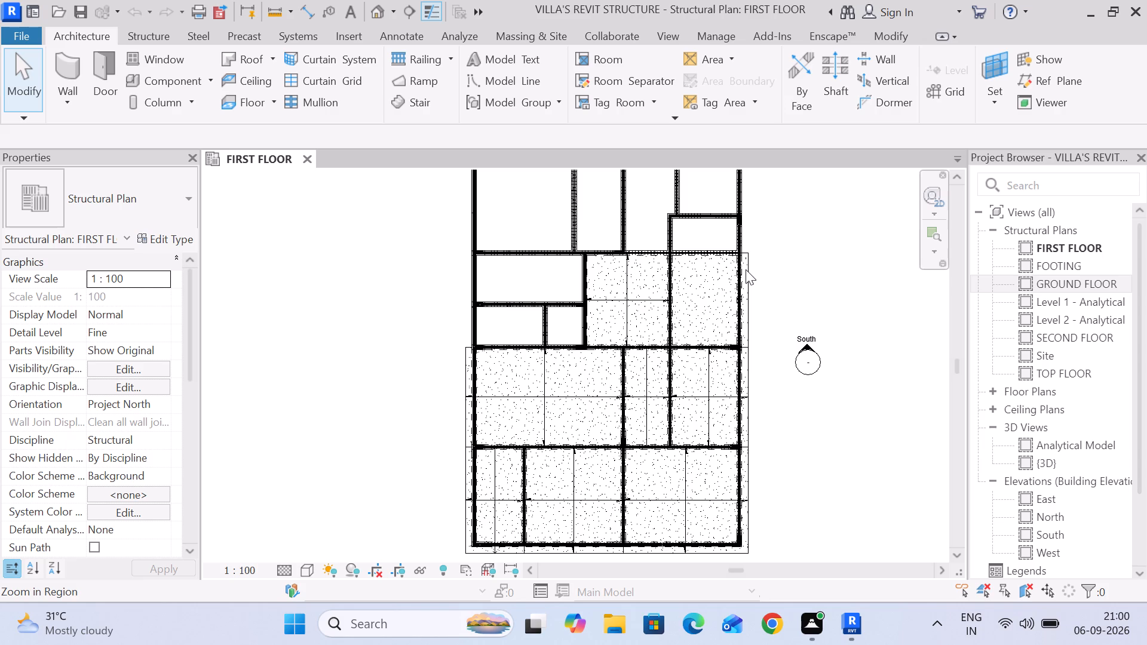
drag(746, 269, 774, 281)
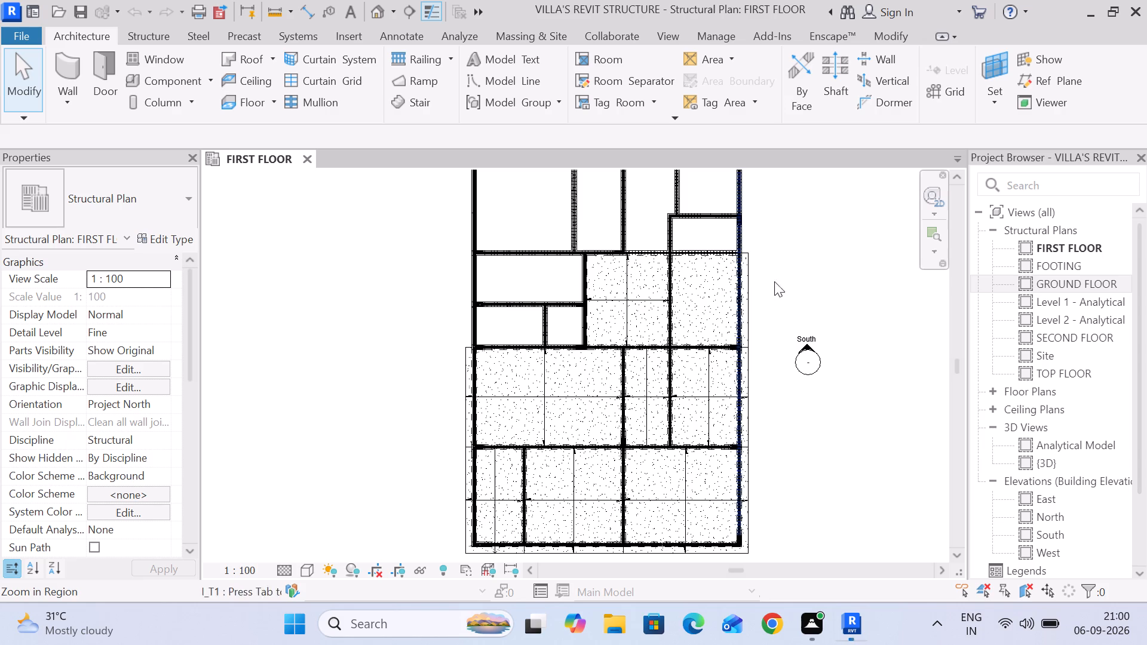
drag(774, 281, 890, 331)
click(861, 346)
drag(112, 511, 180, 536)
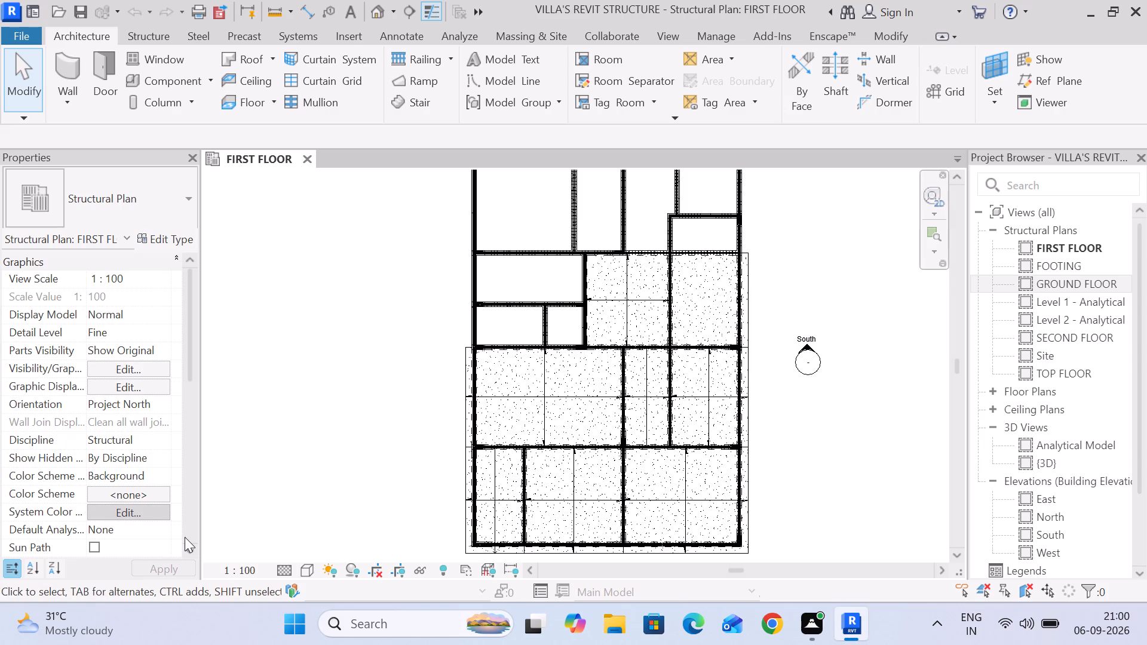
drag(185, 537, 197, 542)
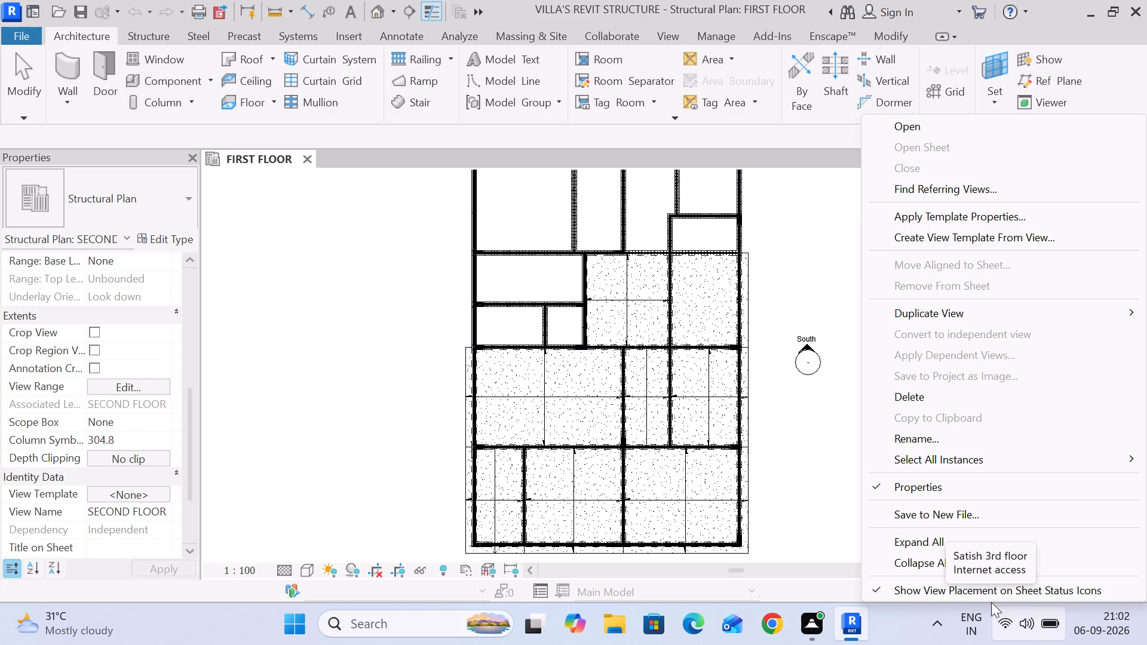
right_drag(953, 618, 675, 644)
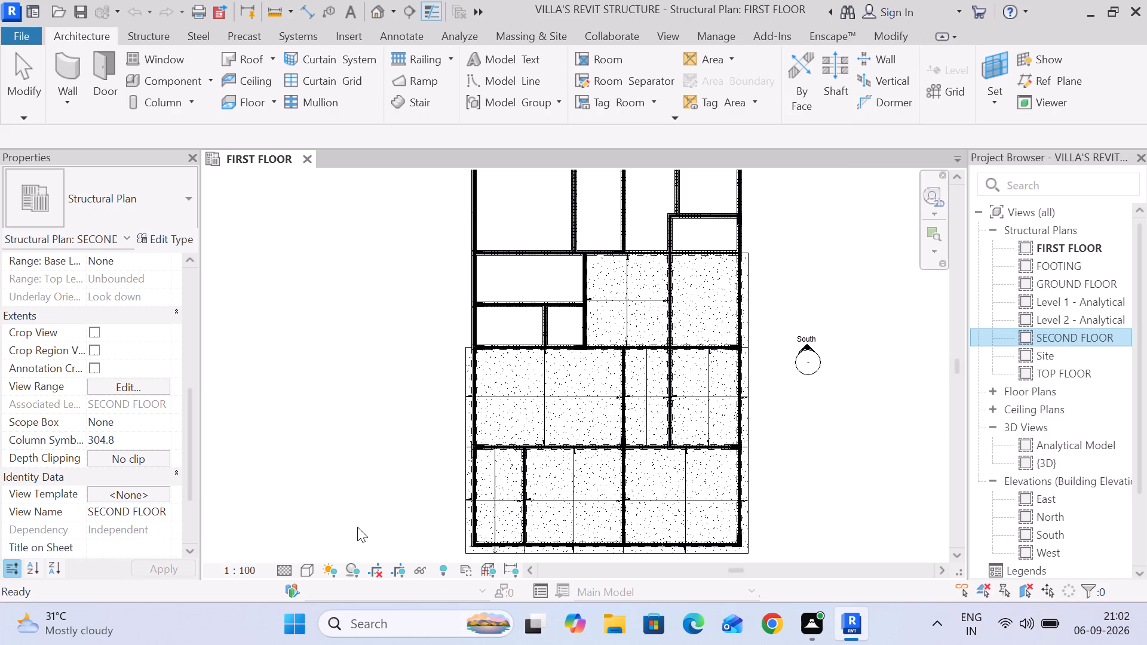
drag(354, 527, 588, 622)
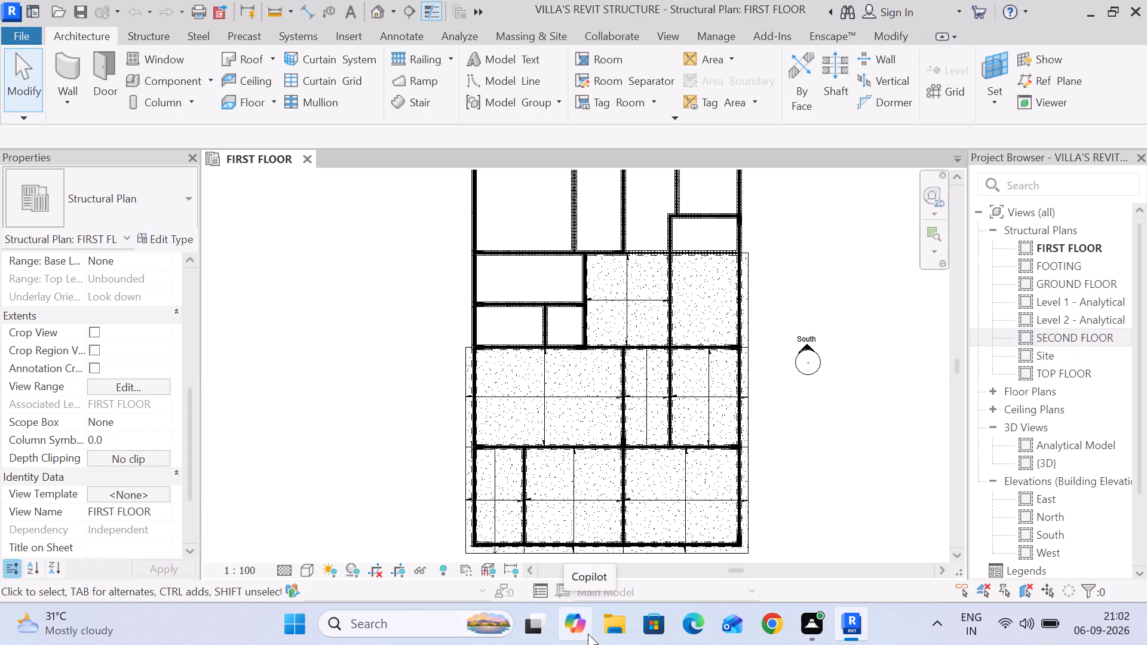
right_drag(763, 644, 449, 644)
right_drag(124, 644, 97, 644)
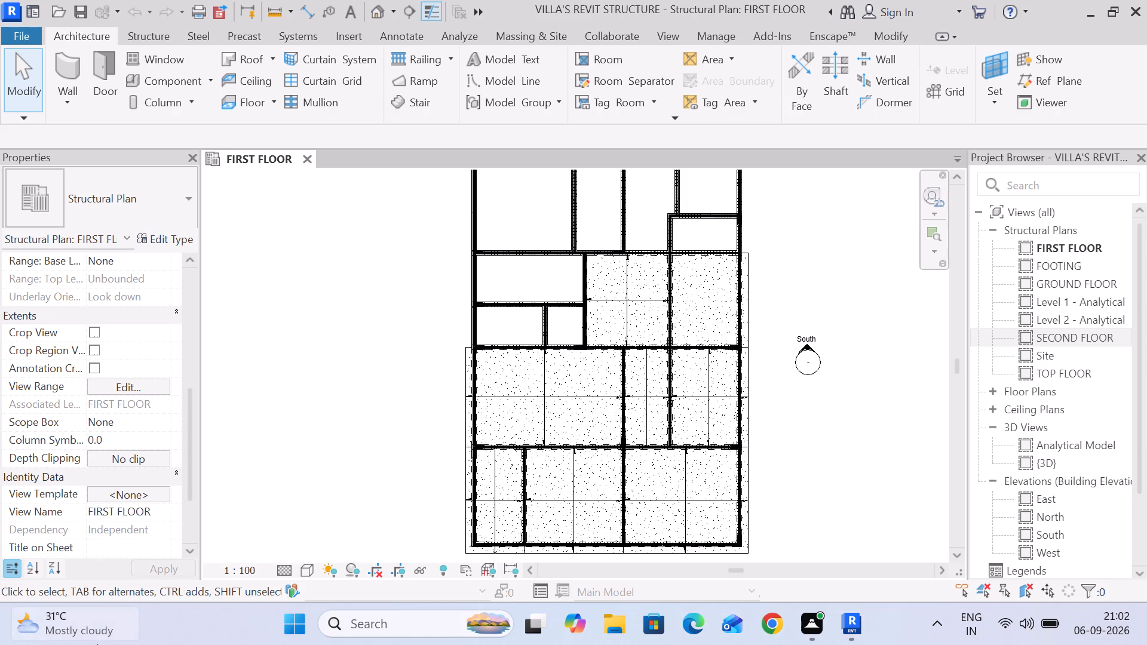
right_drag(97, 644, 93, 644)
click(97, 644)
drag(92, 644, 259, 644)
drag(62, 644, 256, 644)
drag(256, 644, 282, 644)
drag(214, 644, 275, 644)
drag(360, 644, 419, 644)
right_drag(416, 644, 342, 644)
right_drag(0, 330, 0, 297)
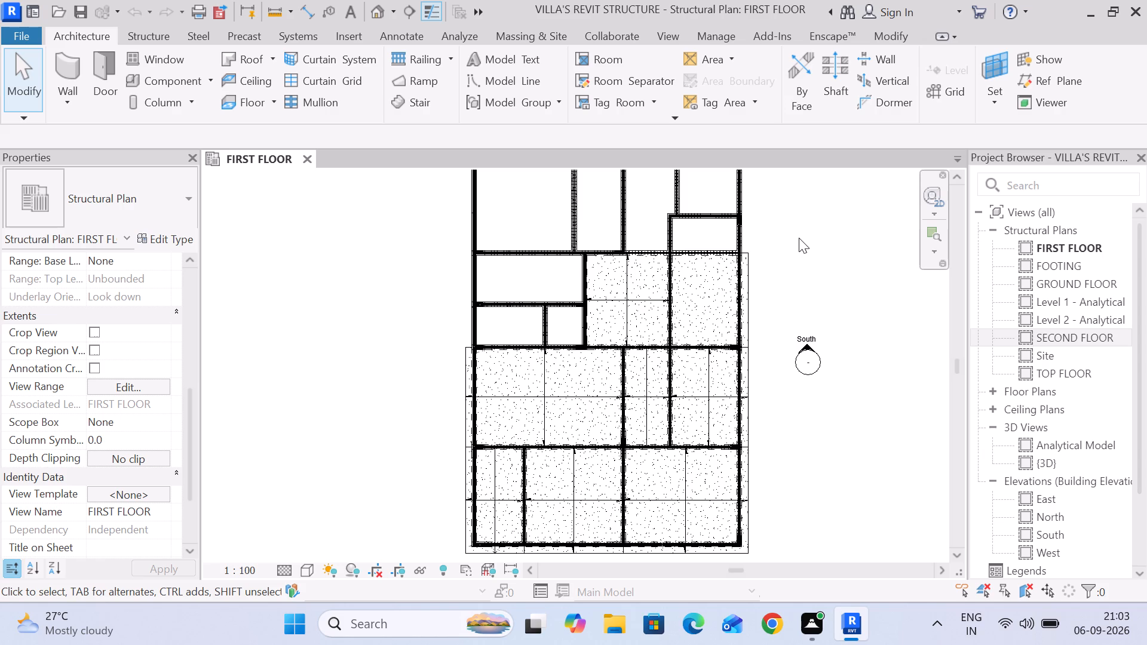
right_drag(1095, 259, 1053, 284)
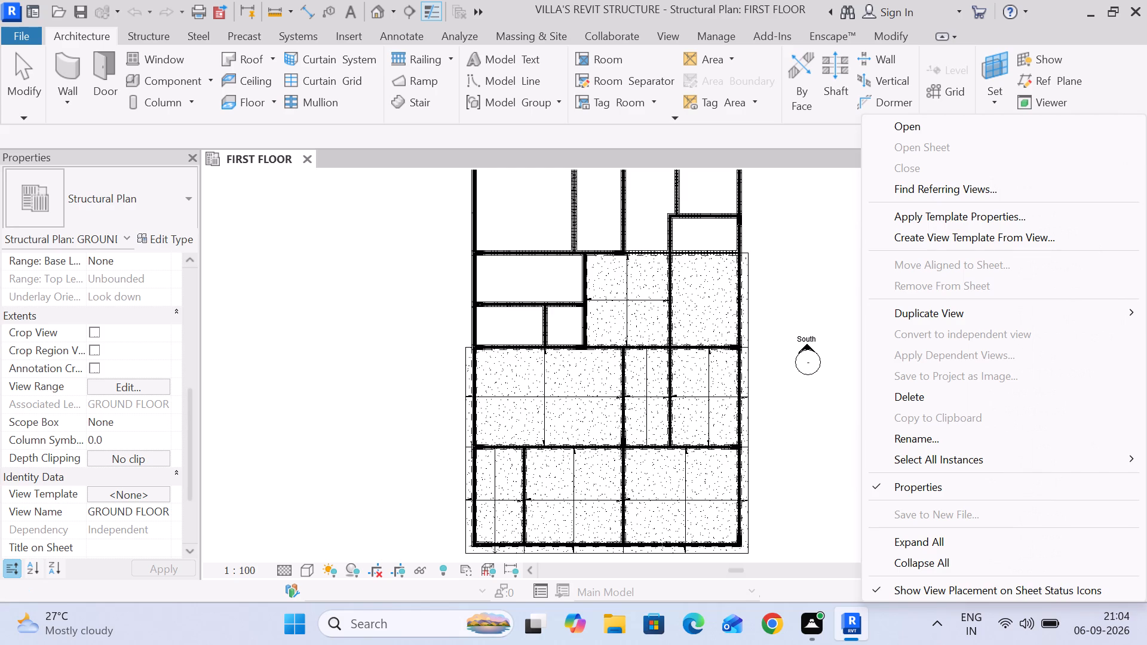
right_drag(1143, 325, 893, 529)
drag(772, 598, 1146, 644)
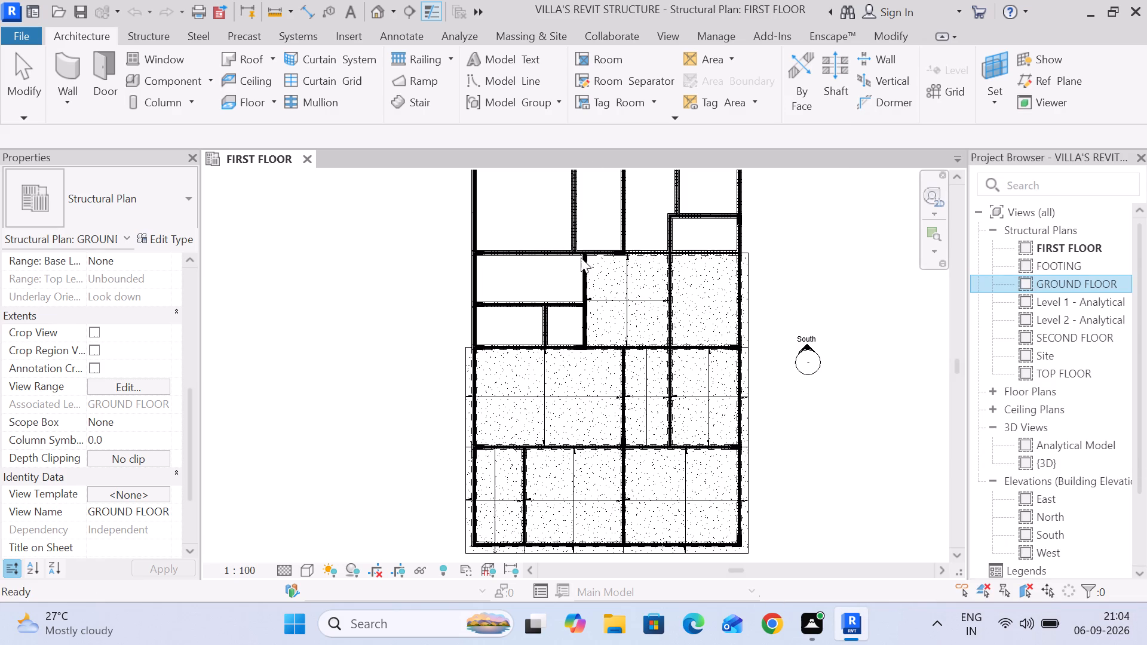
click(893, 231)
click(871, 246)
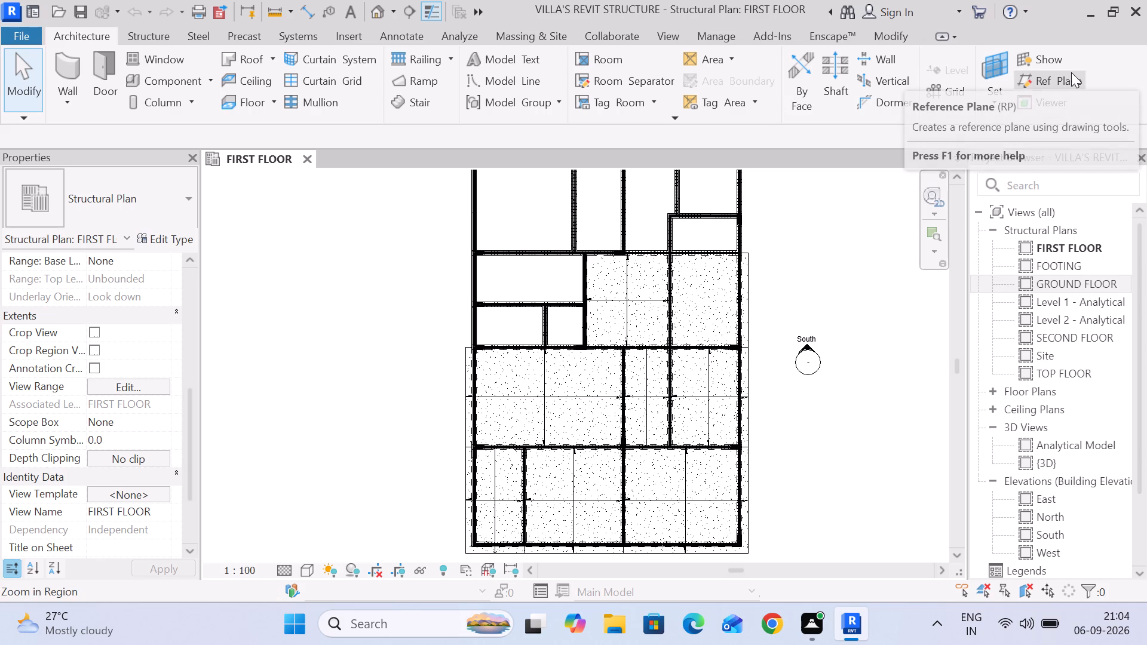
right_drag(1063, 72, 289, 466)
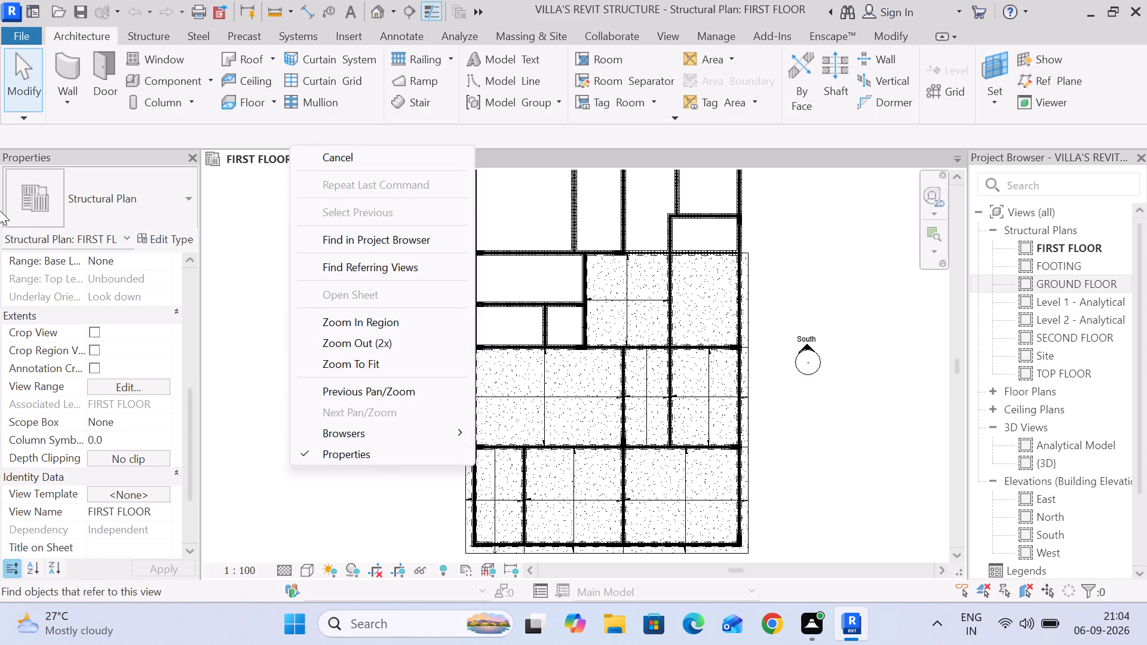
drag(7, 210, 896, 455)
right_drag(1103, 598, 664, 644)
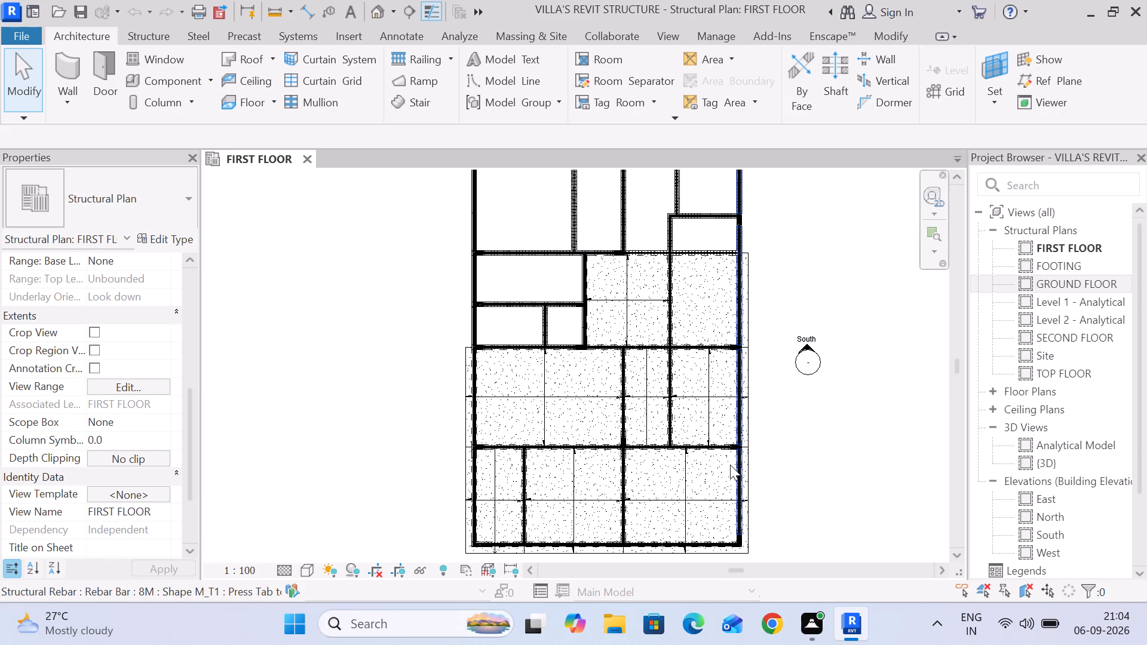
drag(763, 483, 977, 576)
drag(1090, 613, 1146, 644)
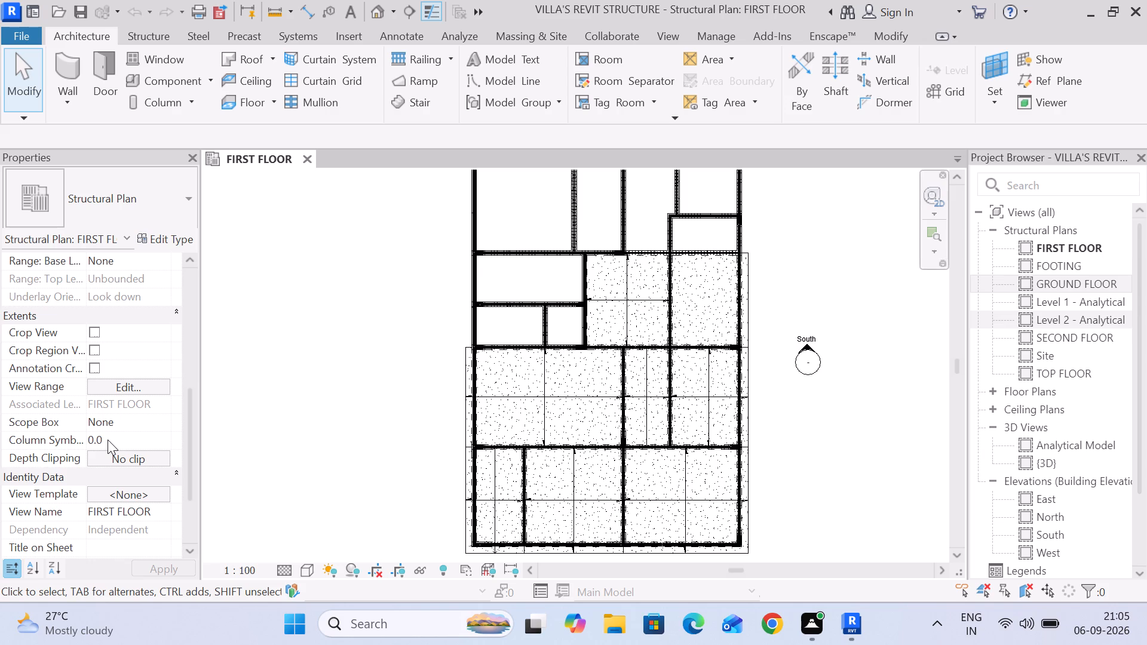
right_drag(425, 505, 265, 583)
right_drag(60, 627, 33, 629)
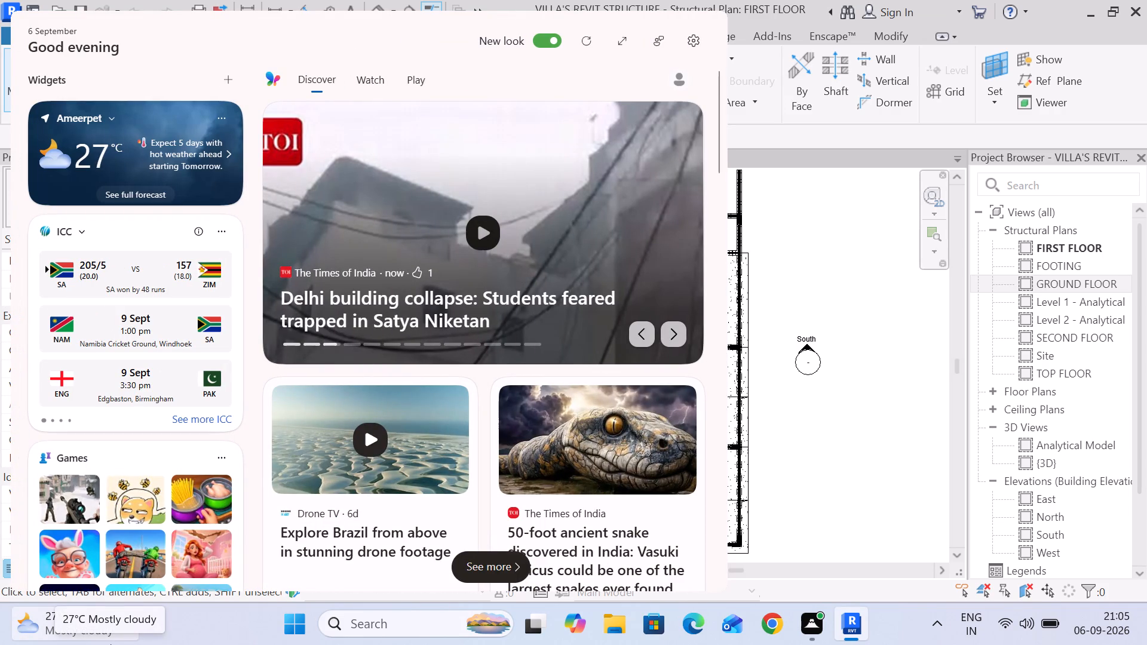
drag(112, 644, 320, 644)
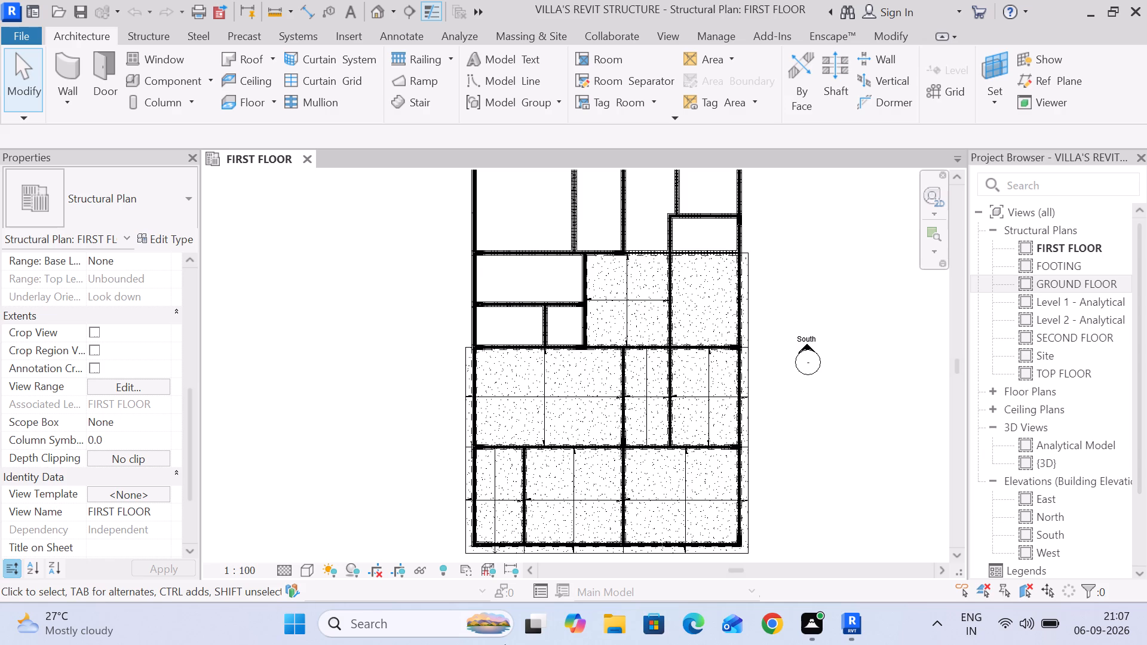
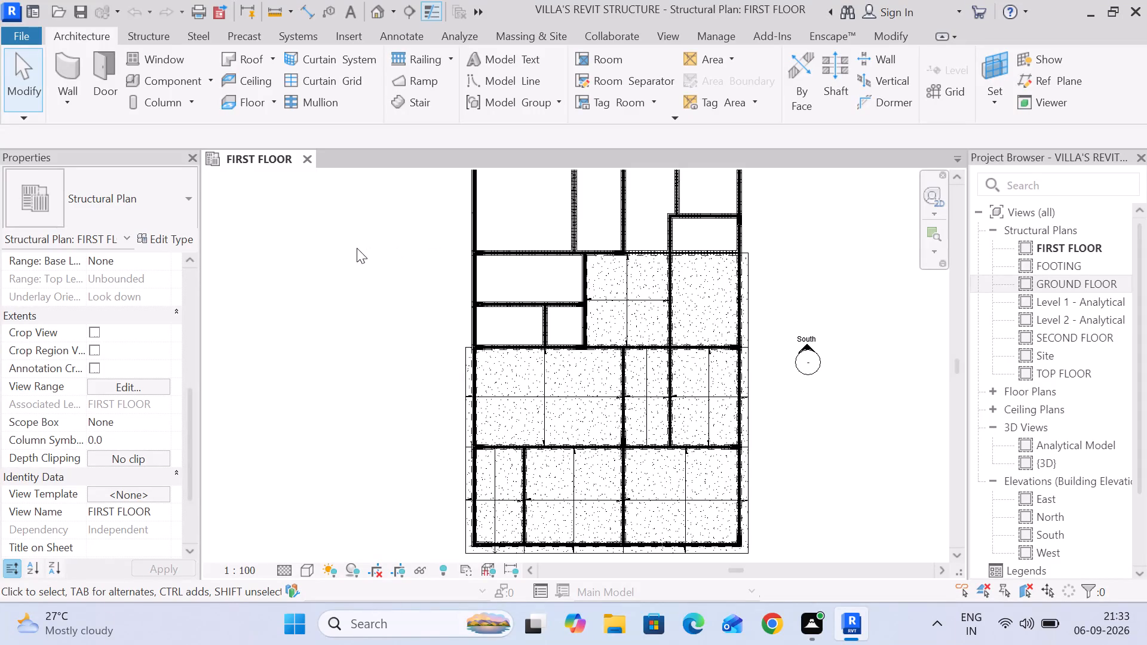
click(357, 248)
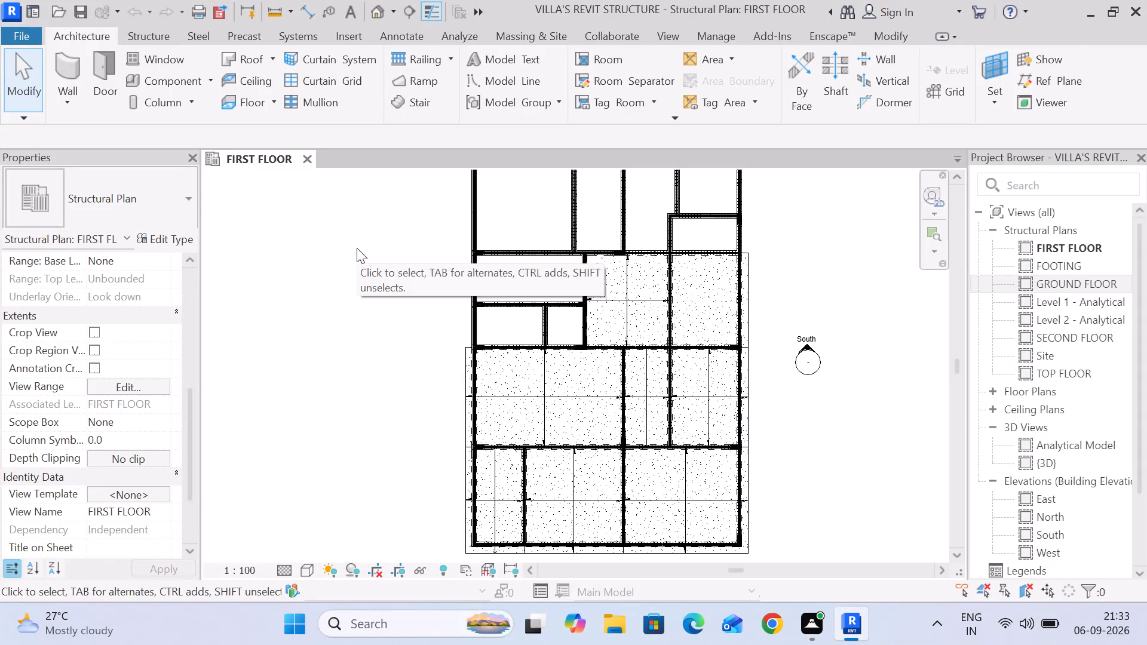
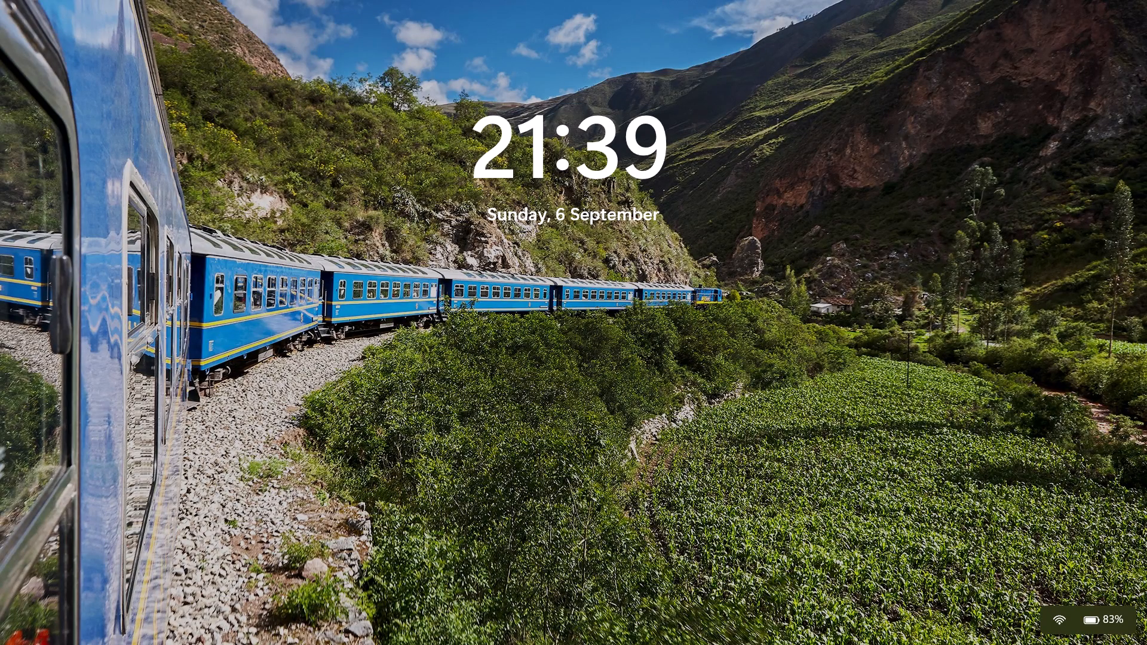
Dismiss the lock screen to return to the FIRST FLOOR structural plan in Revit.
key(space)
key(space)
key(space)
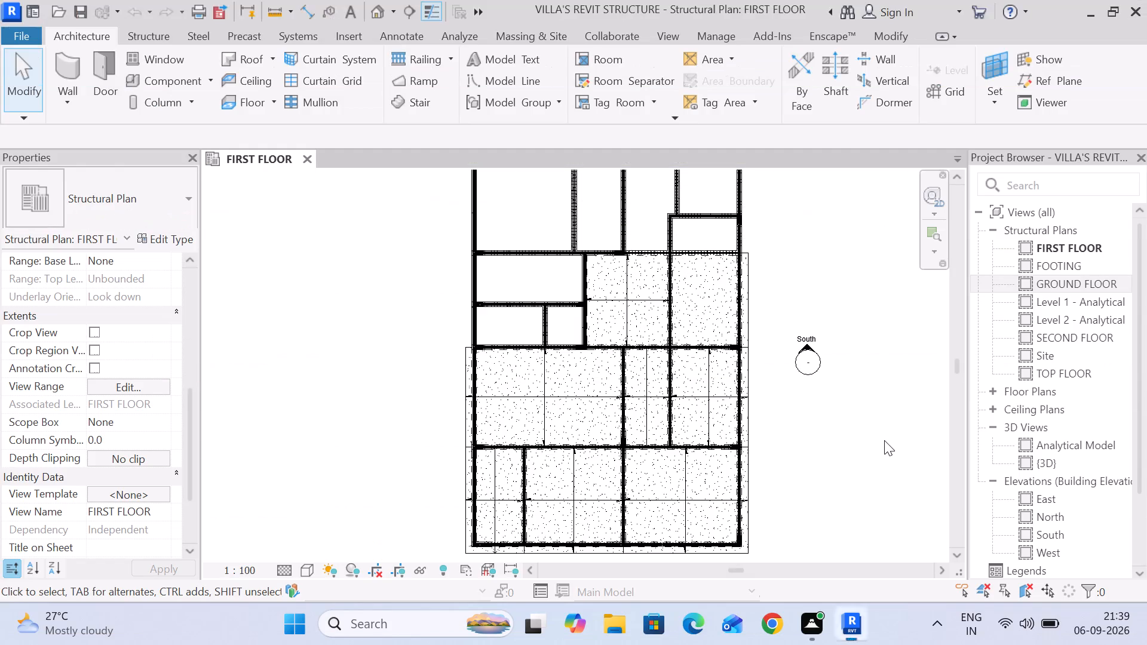
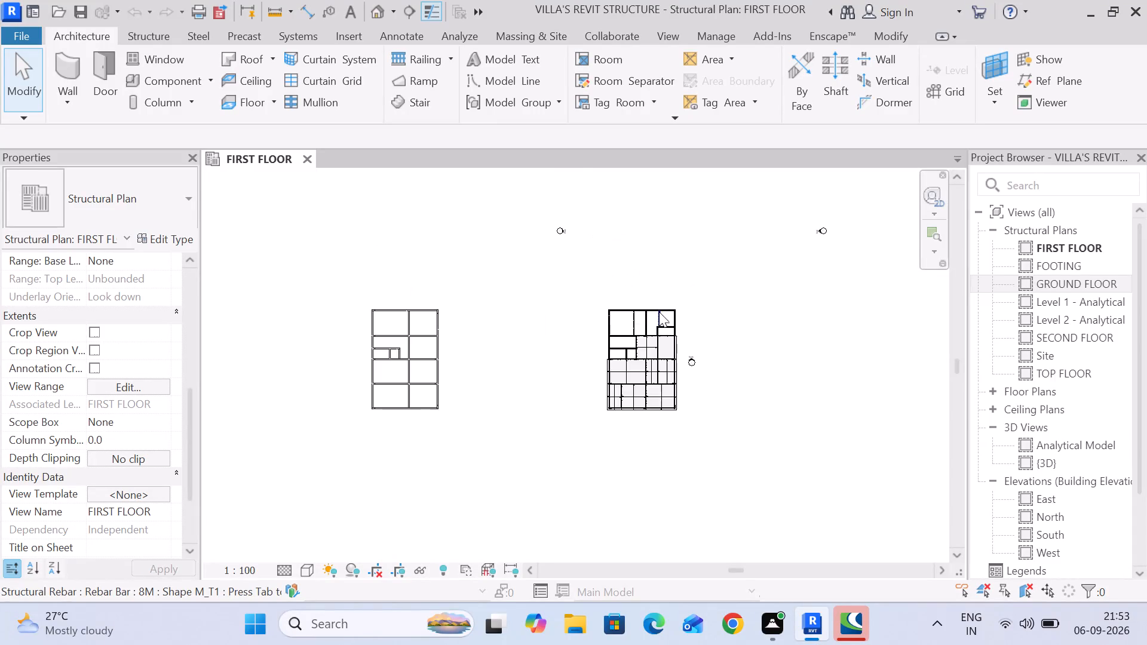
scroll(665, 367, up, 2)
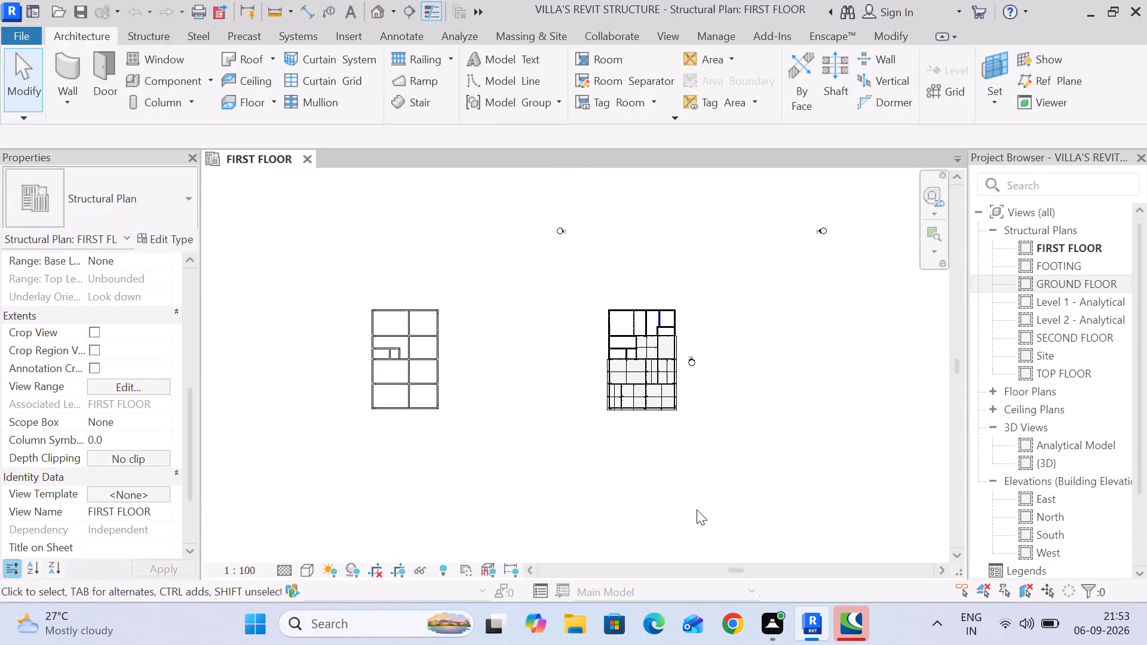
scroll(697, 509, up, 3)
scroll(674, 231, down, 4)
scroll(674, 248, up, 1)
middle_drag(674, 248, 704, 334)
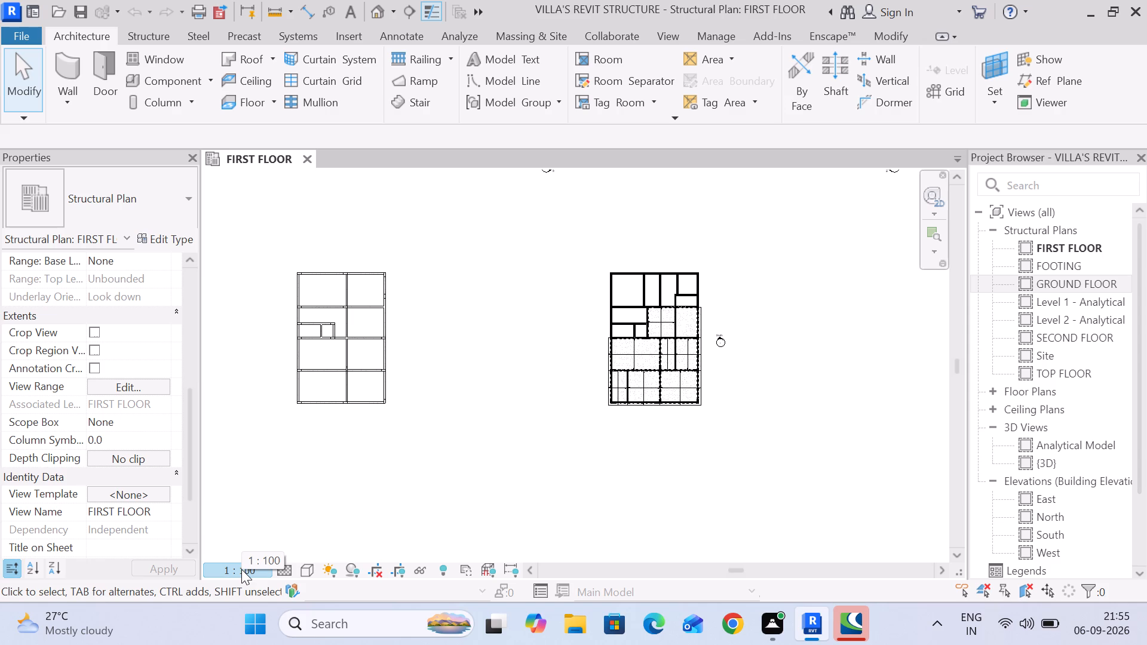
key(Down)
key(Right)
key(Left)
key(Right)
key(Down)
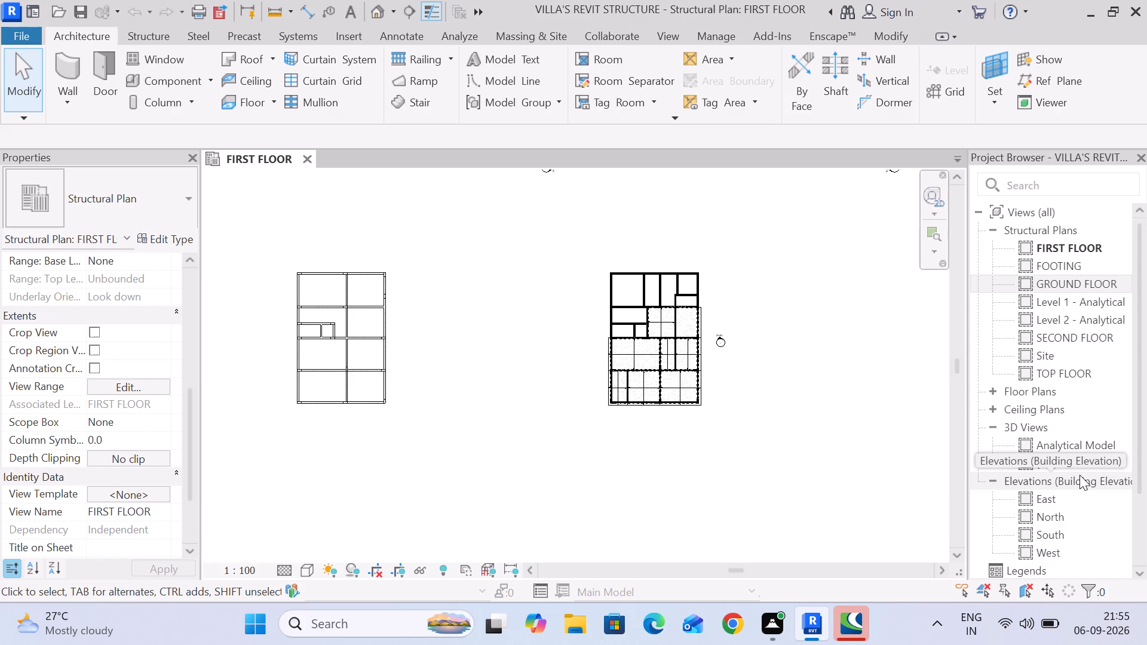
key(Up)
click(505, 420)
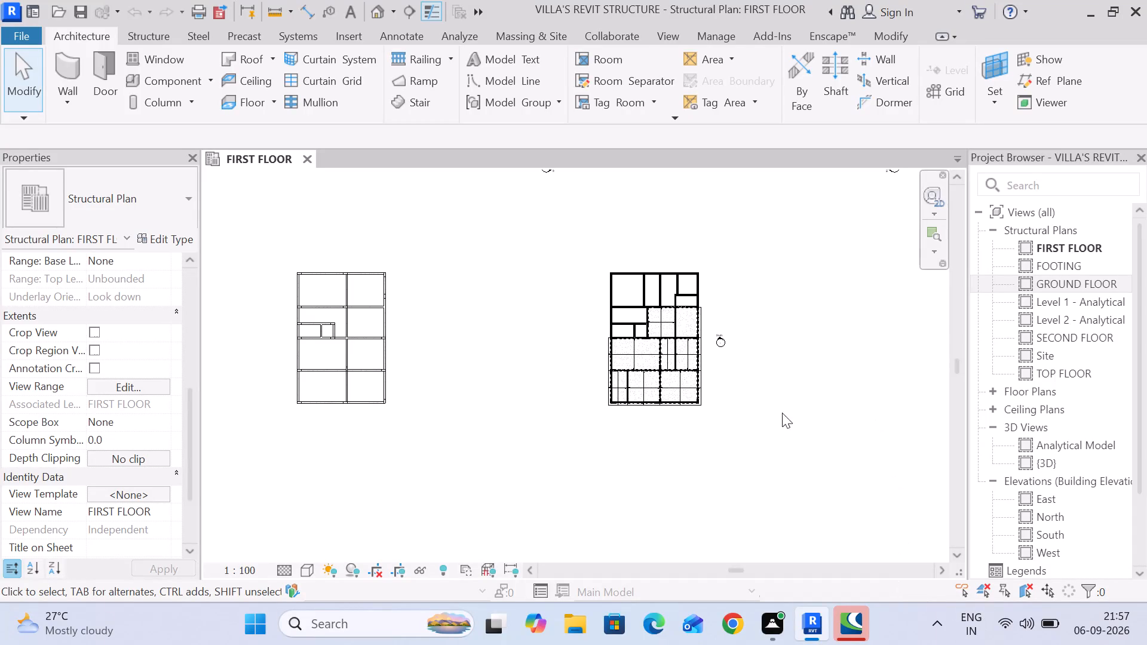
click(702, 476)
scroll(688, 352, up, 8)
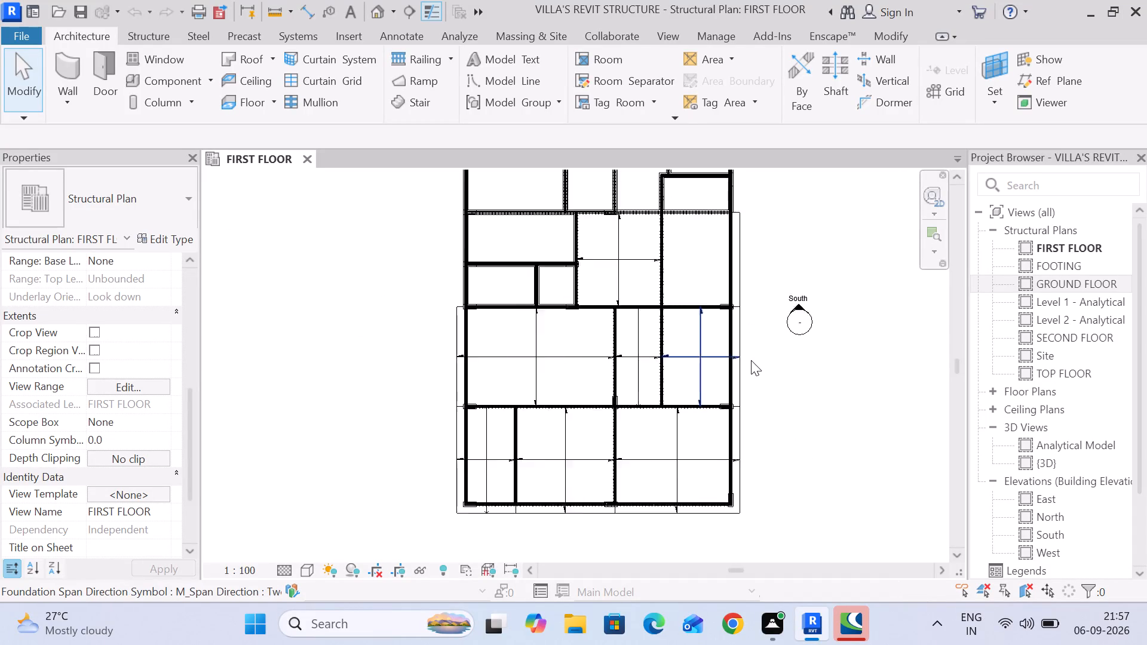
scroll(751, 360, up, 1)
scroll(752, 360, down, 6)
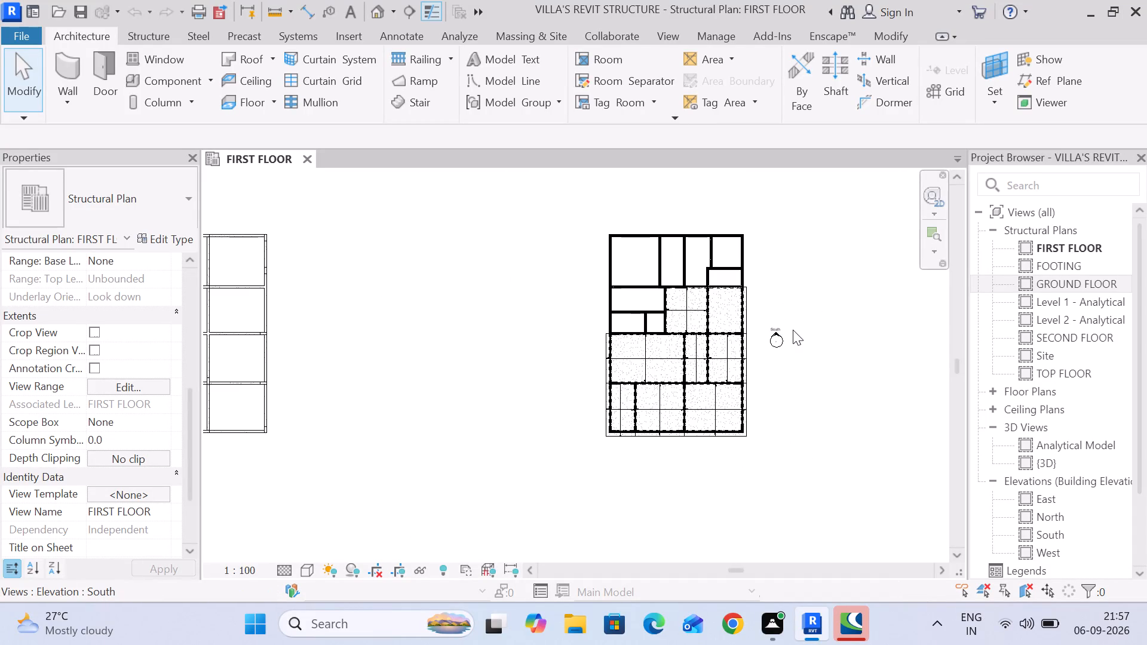
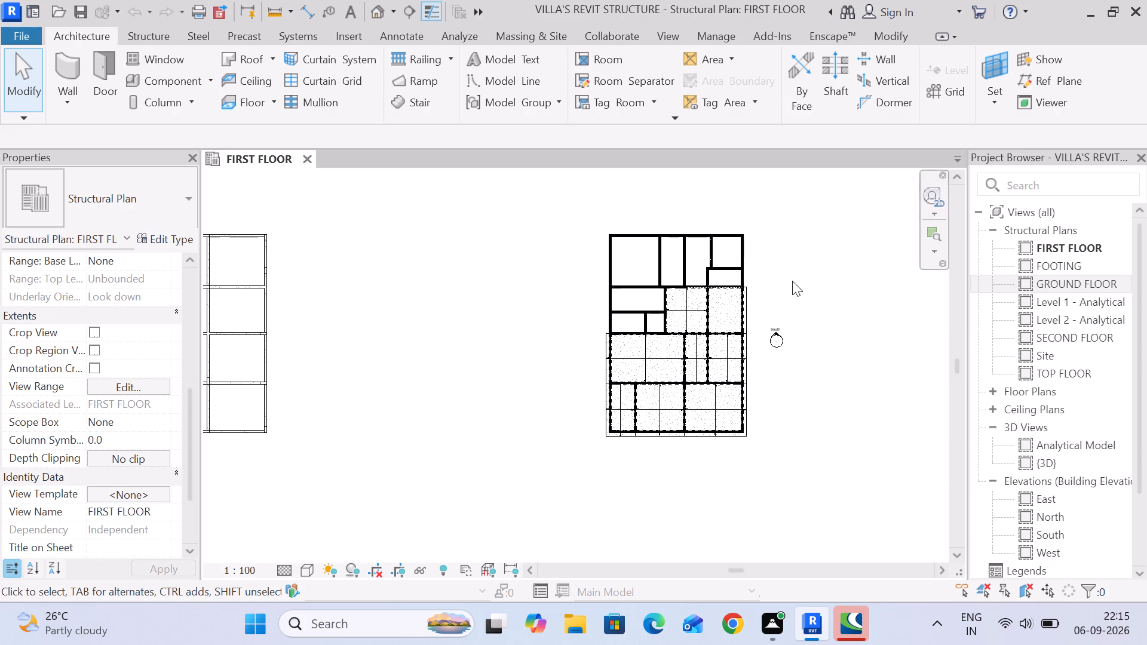
Start a 150mm Foundation Slab with a rectangular boundary for the small rooms, and set the sketch offset to 0.01" (0.3 mm).
scroll(791, 281, up, 3)
scroll(791, 281, down, 2)
middle_drag(791, 281, 695, 273)
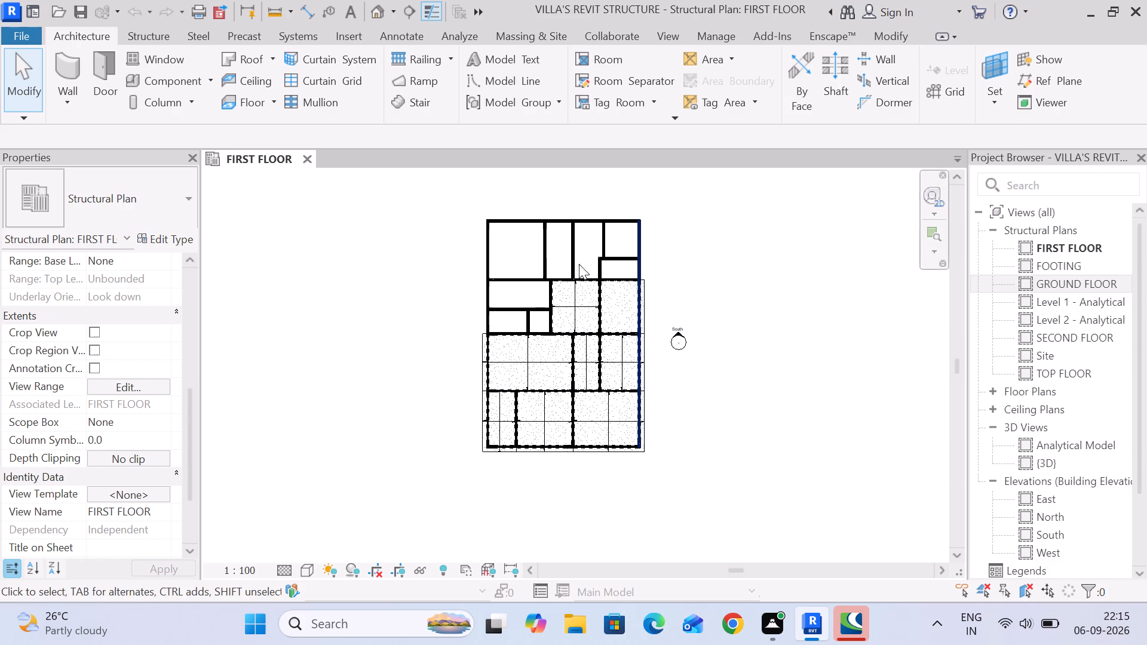
scroll(587, 308, up, 3)
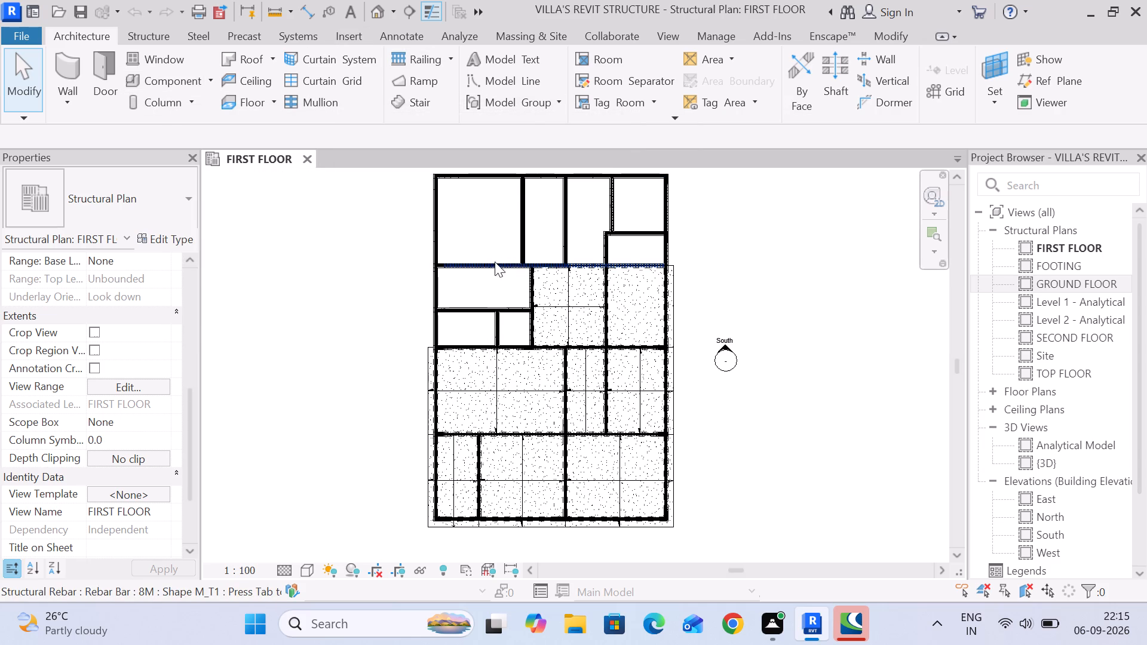
middle_drag(548, 271, 465, 334)
scroll(563, 309, up, 2)
middle_drag(573, 305, 660, 290)
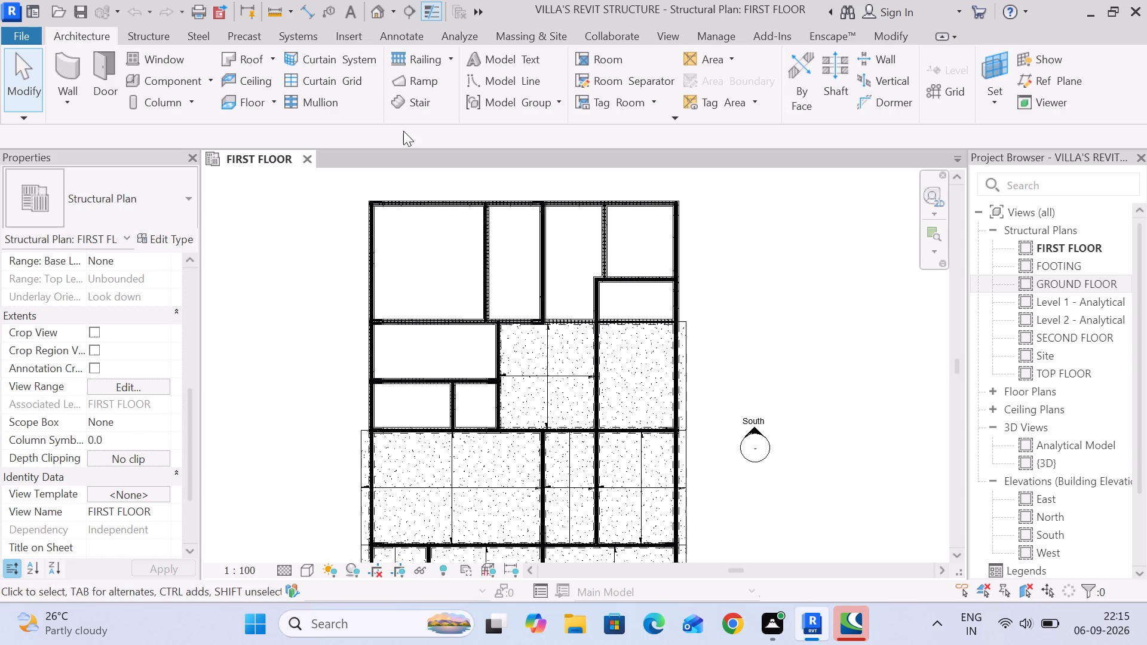
click(150, 36)
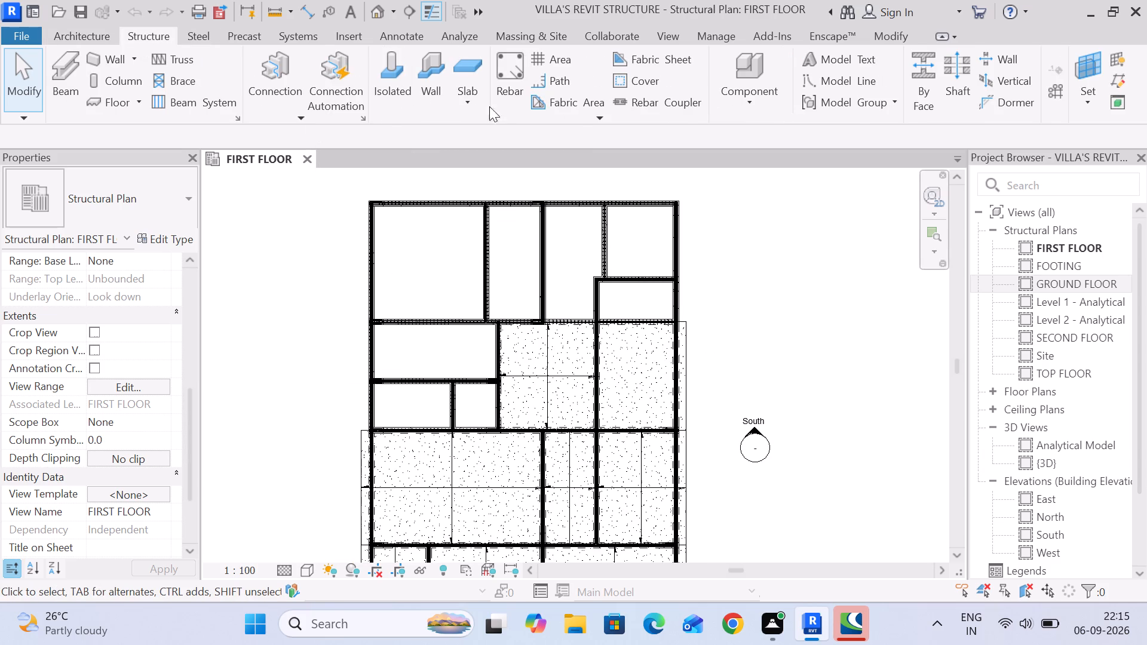
click(466, 63)
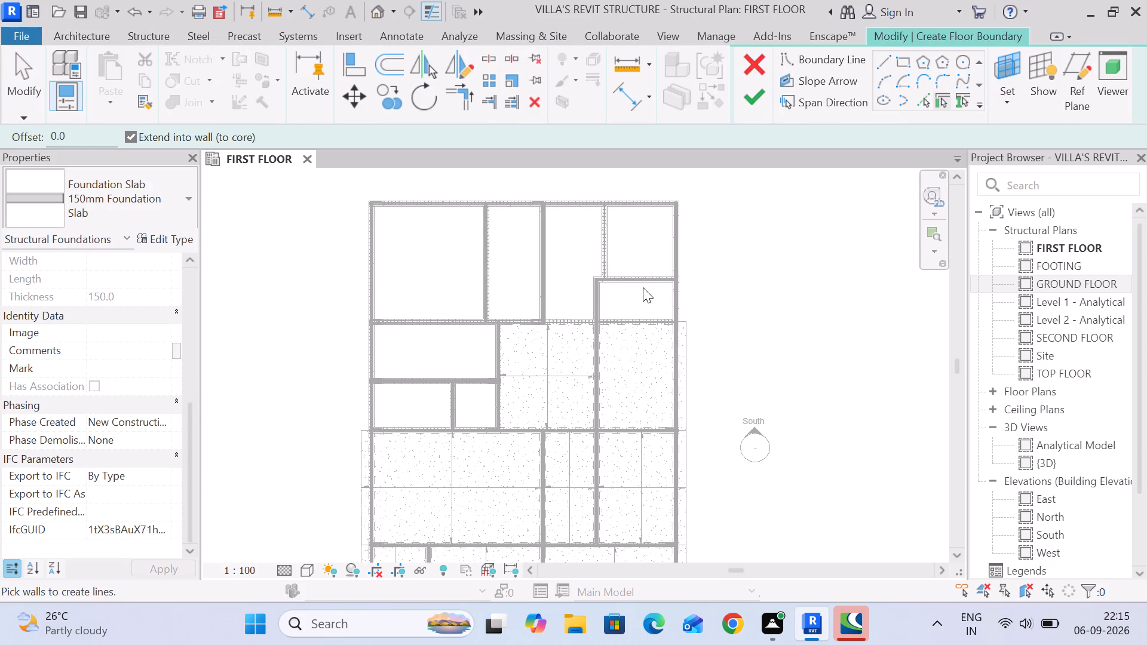
click(900, 67)
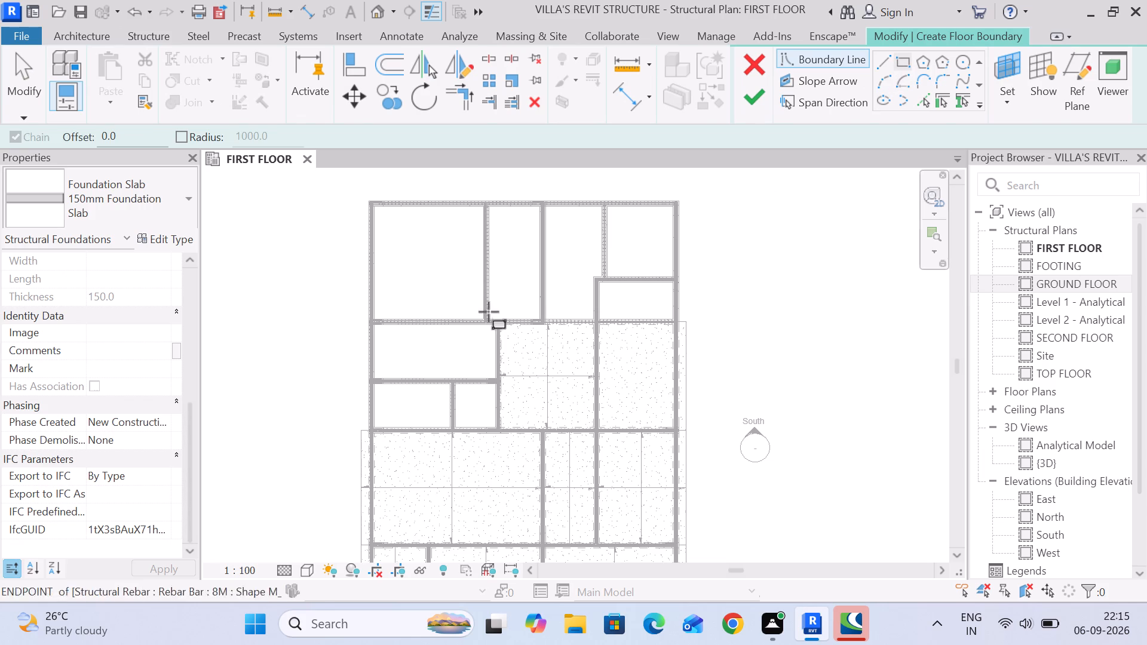
scroll(701, 305, up, 1)
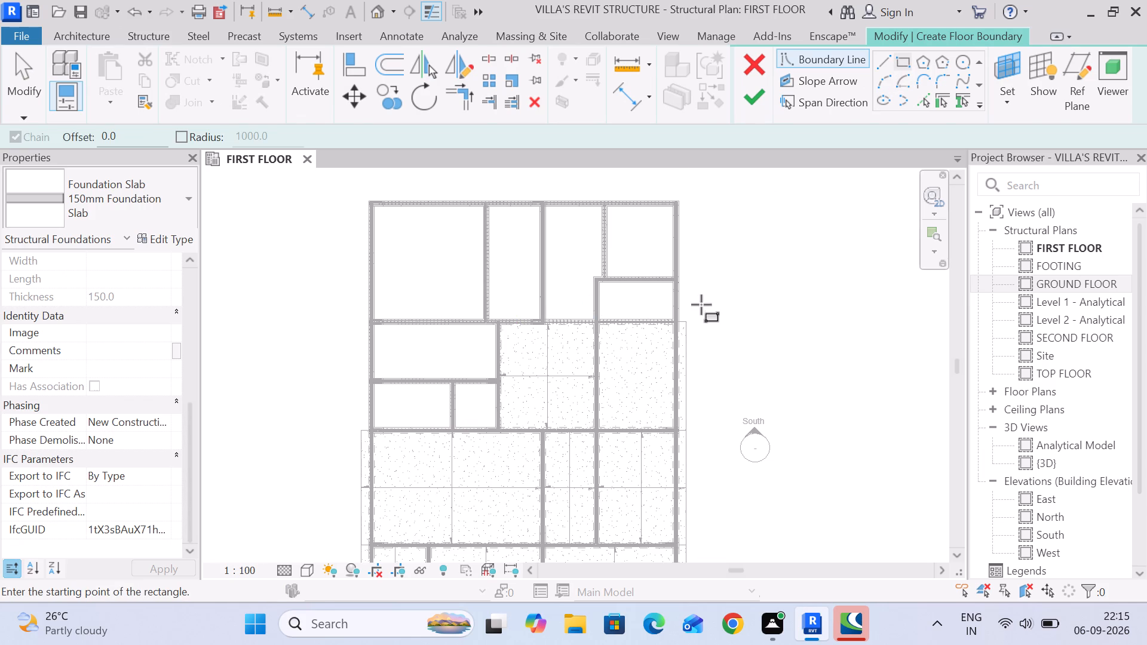
scroll(701, 305, up, 1)
middle_drag(510, 294, 572, 360)
middle_drag(538, 355, 612, 253)
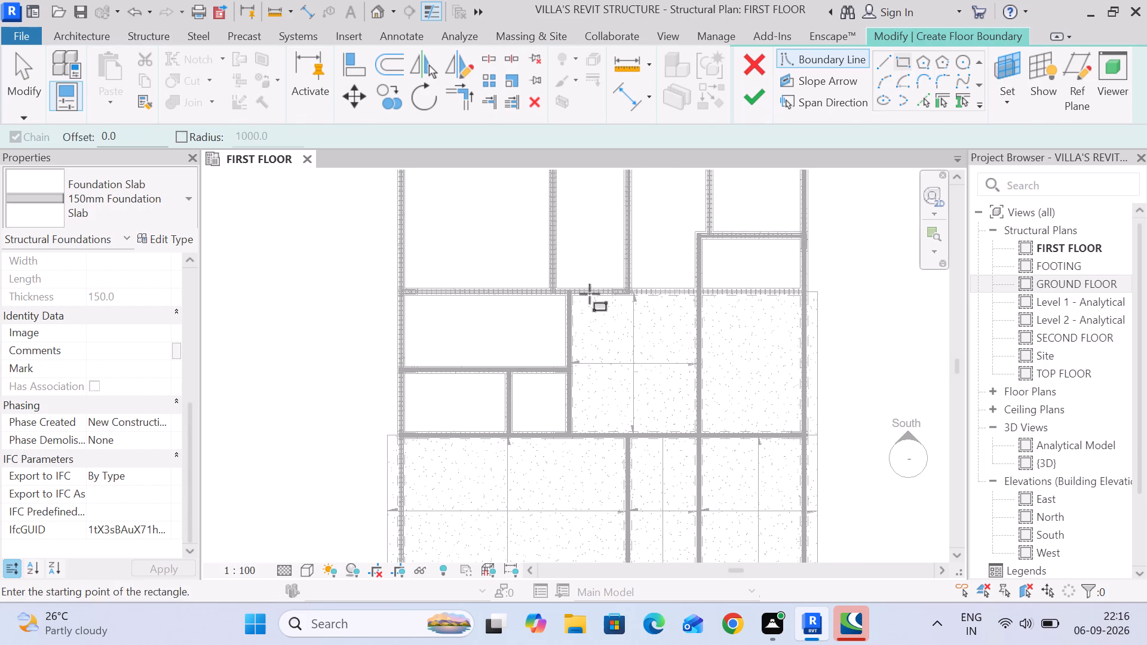
scroll(400, 419, up, 2)
middle_drag(451, 447, 452, 417)
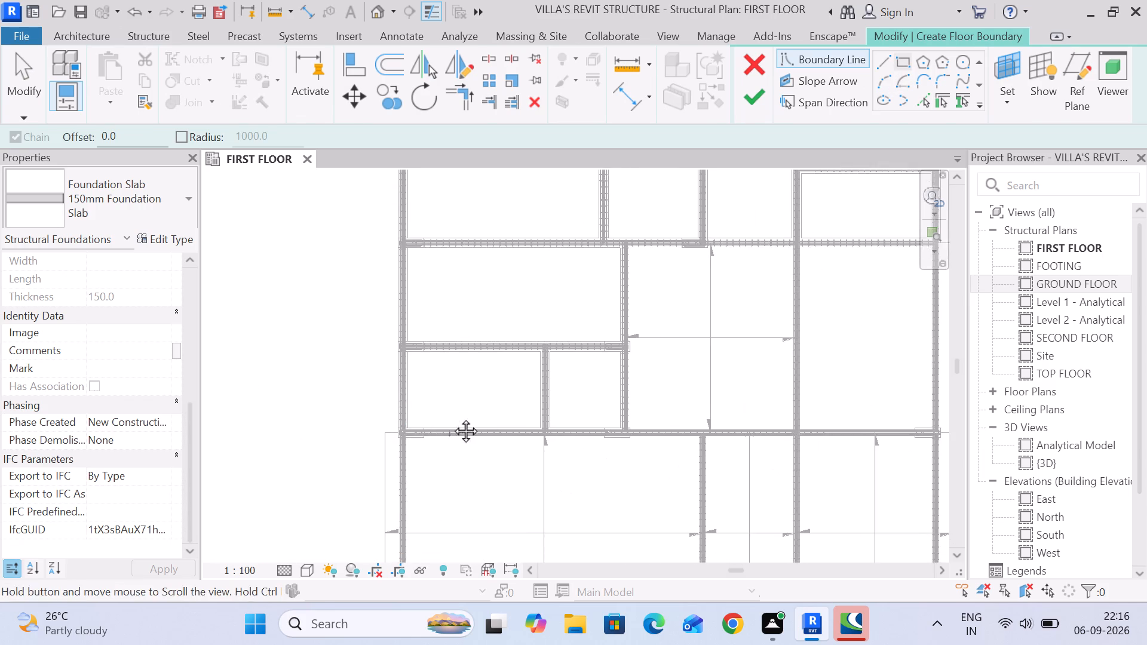
middle_drag(452, 417, 451, 376)
scroll(536, 370, up, 4)
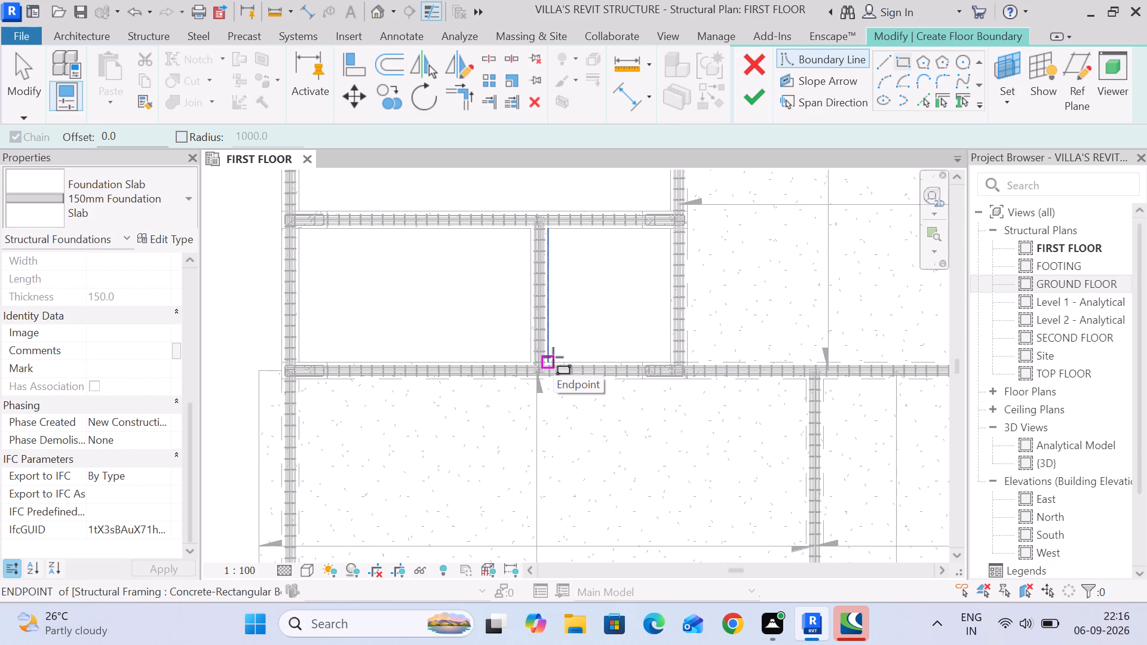
scroll(514, 391, down, 4)
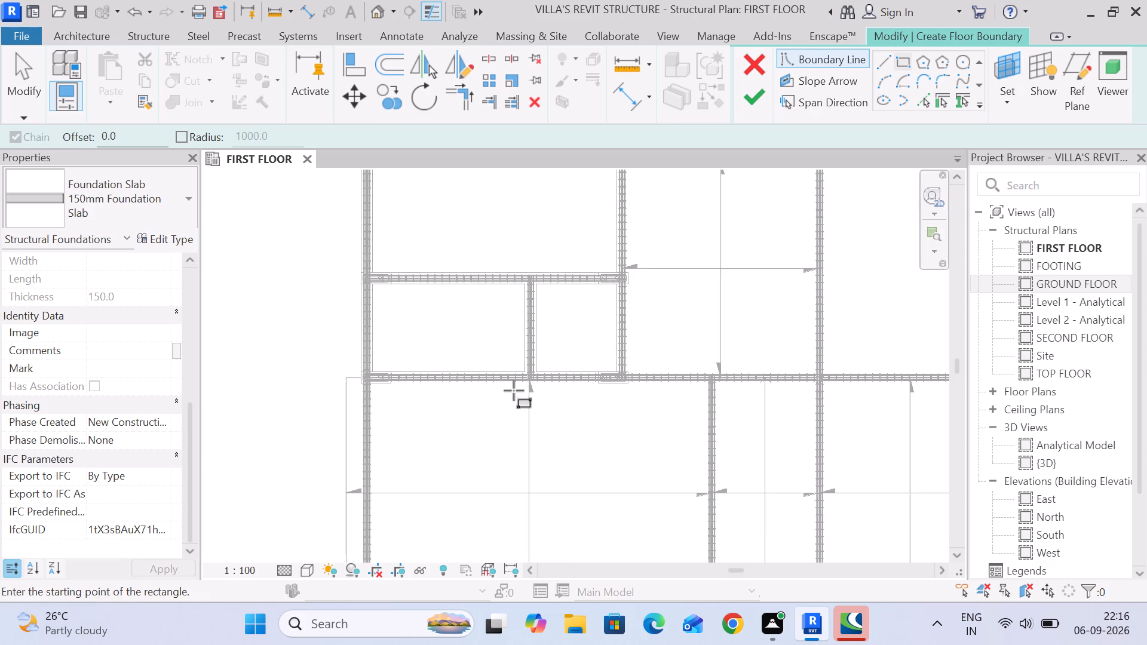
scroll(514, 389, up, 3)
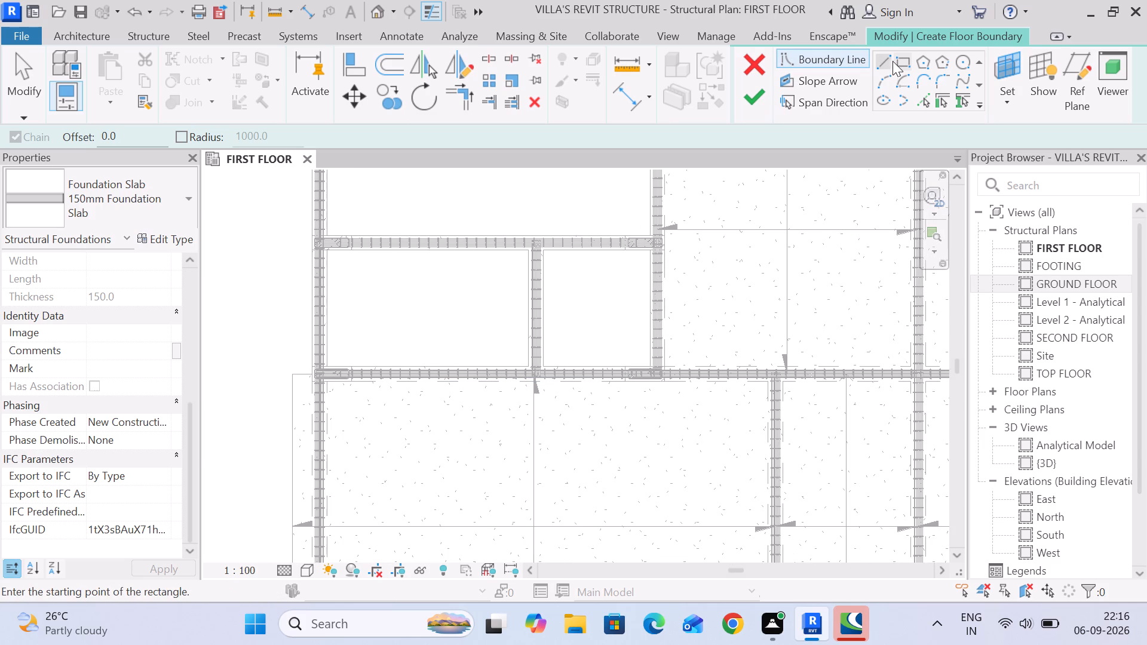
click(895, 61)
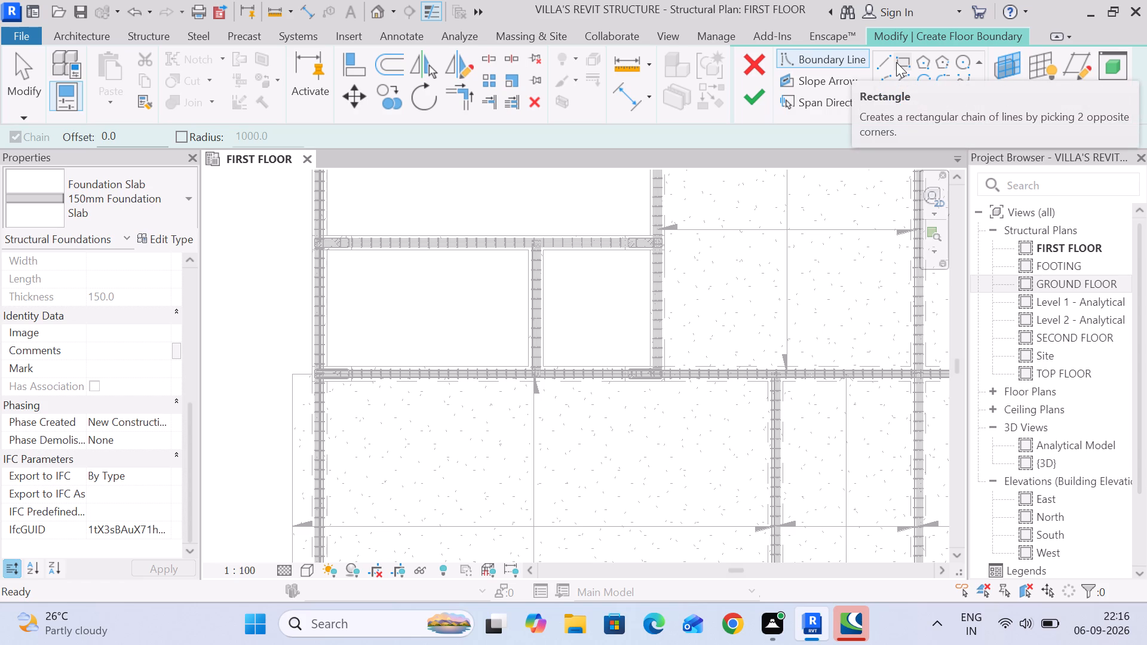
click(906, 64)
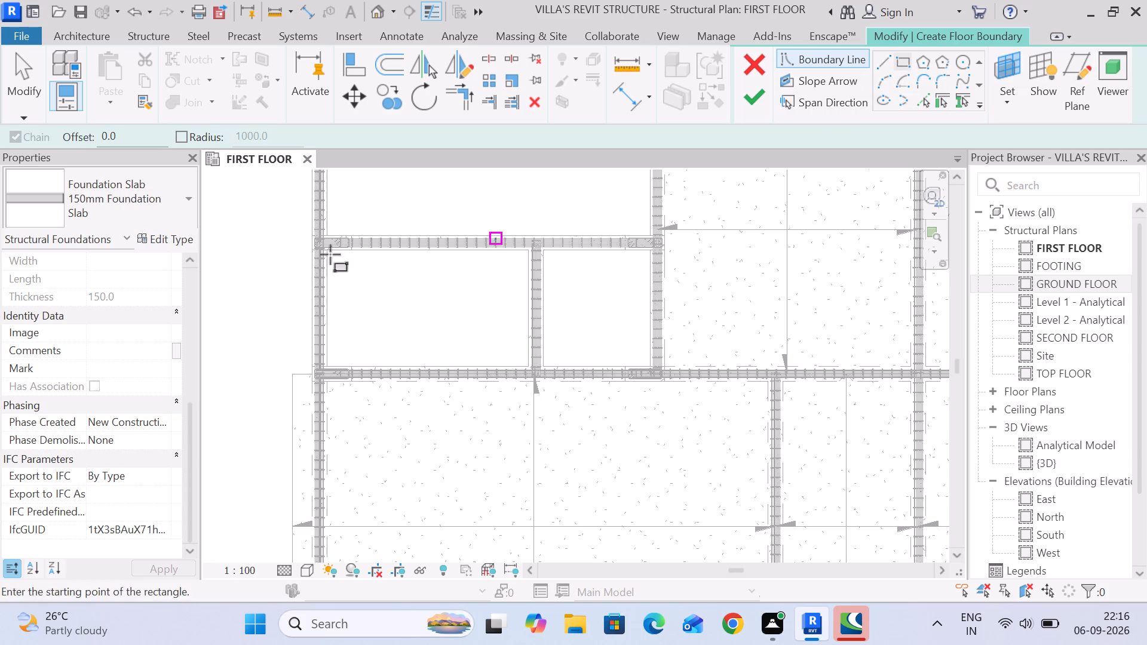
drag(138, 129, 84, 129)
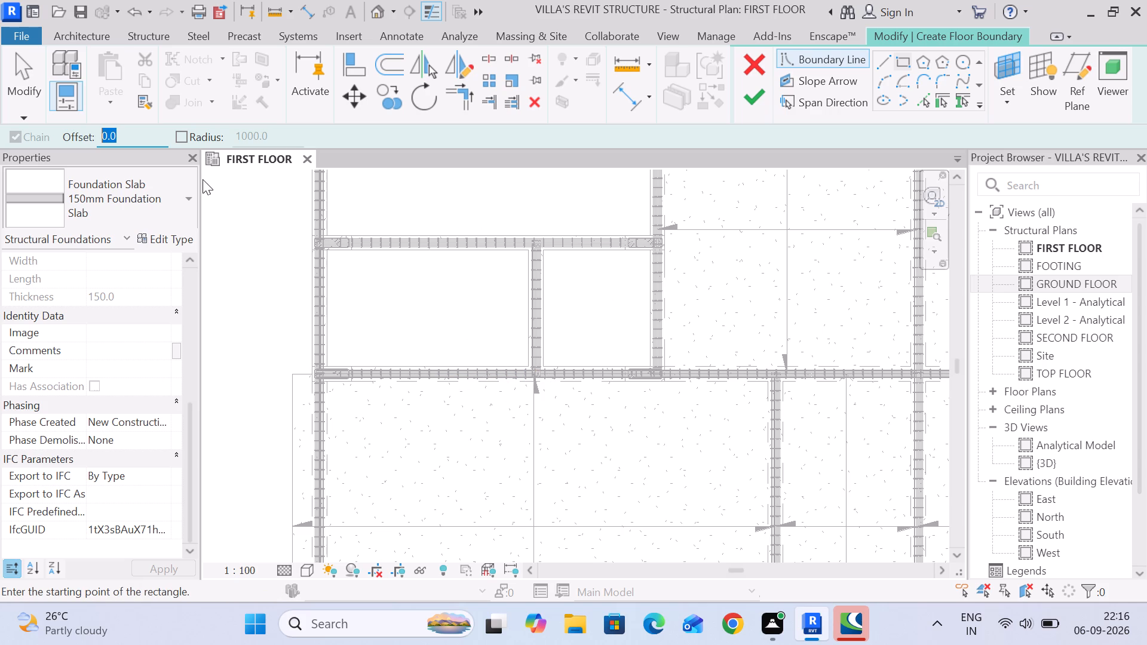
text(0.0)
key(1)
key(shift+quotedbl)
key(Return)
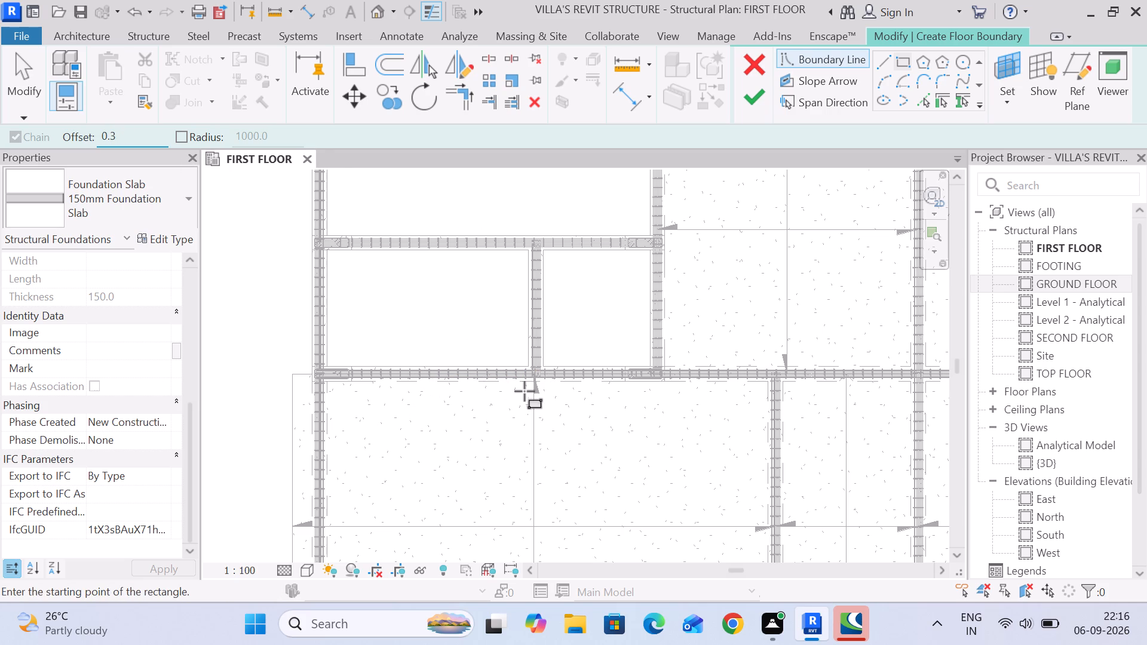
Sketch the slab rectangle around the small left room, from the partition beam's lower junction to about 215 mm beyond the left outer beam's centreline.
scroll(526, 361, up, 19)
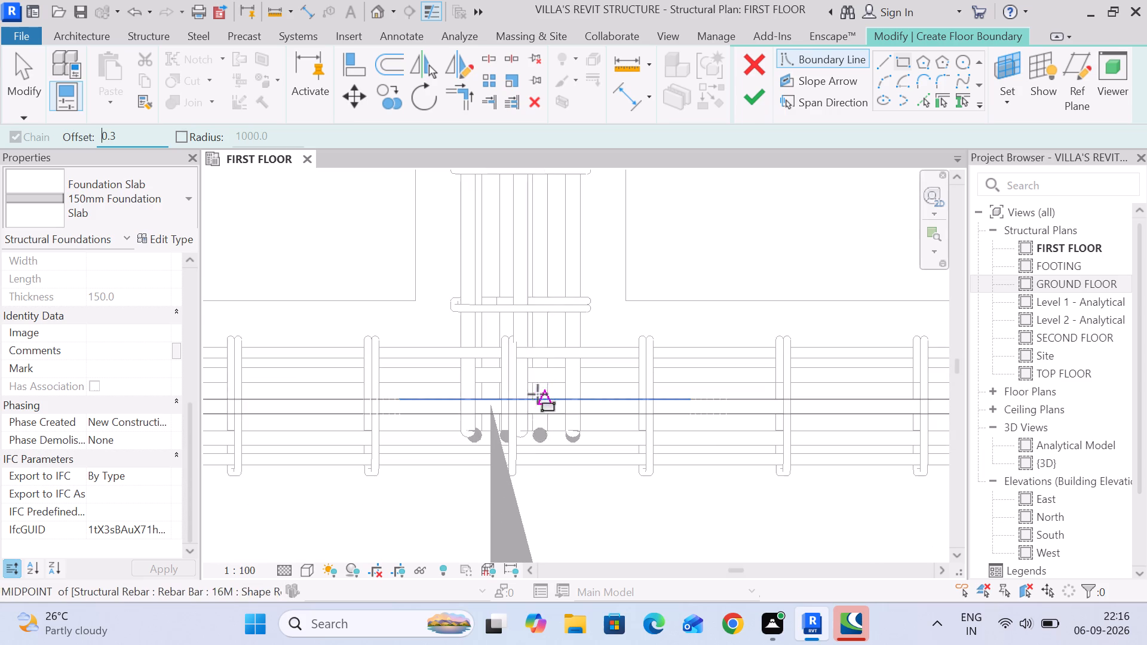
scroll(510, 395, up, 5)
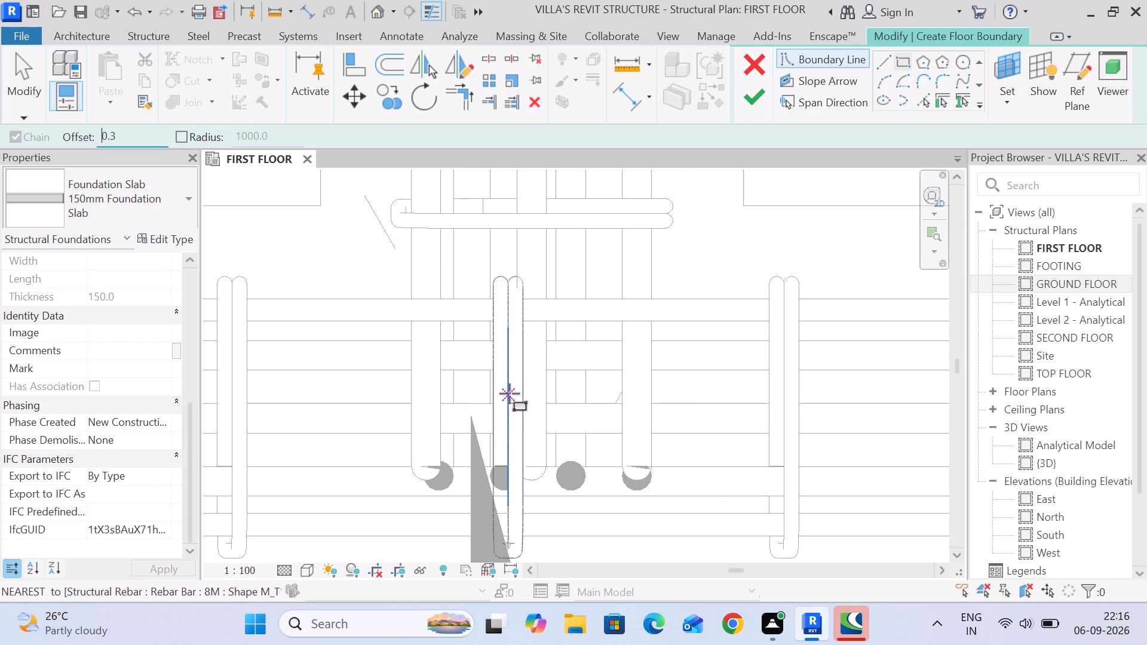
scroll(510, 391, down, 4)
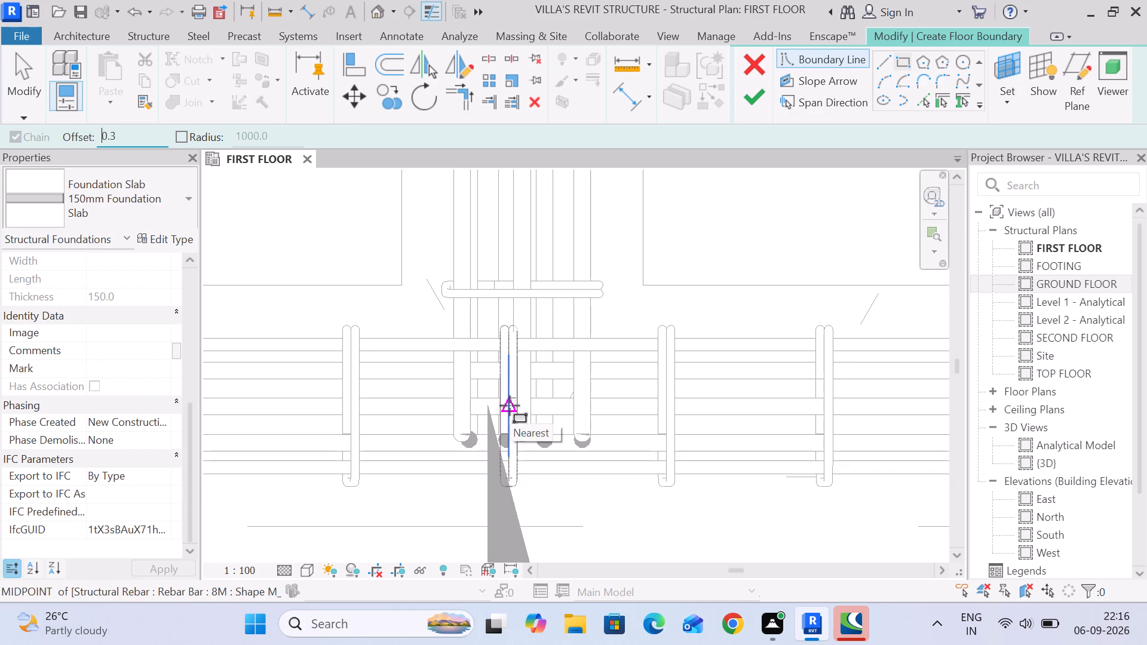
click(510, 406)
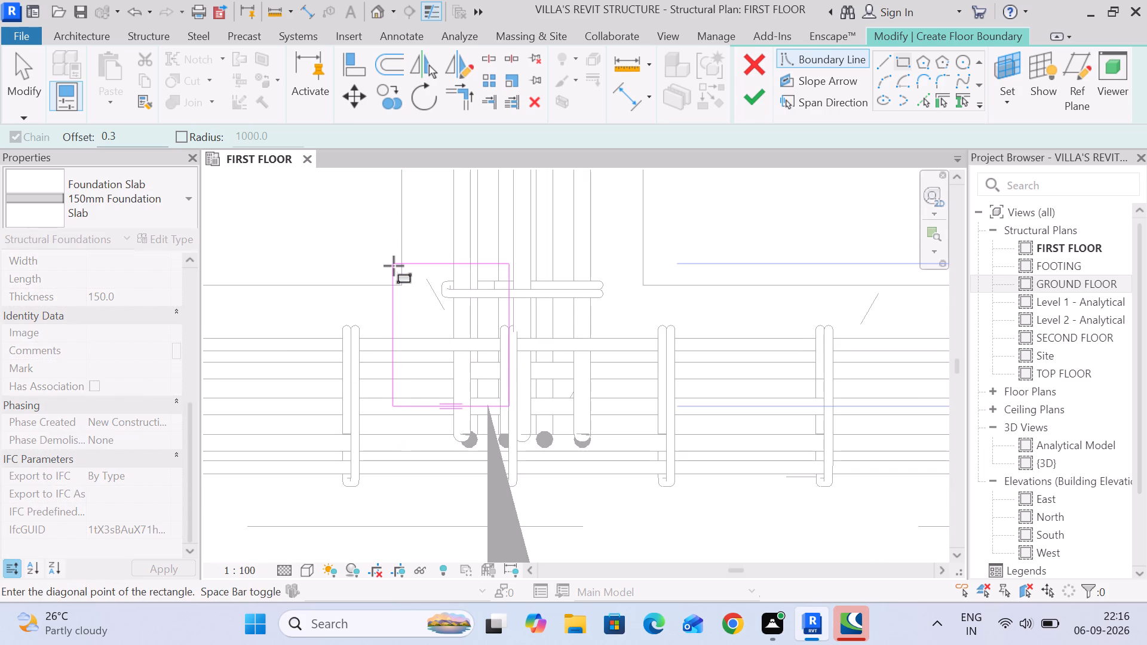
key(space)
scroll(394, 266, down, 6)
middle_drag(360, 242, 587, 497)
scroll(446, 352, down, 6)
middle_drag(395, 315, 591, 469)
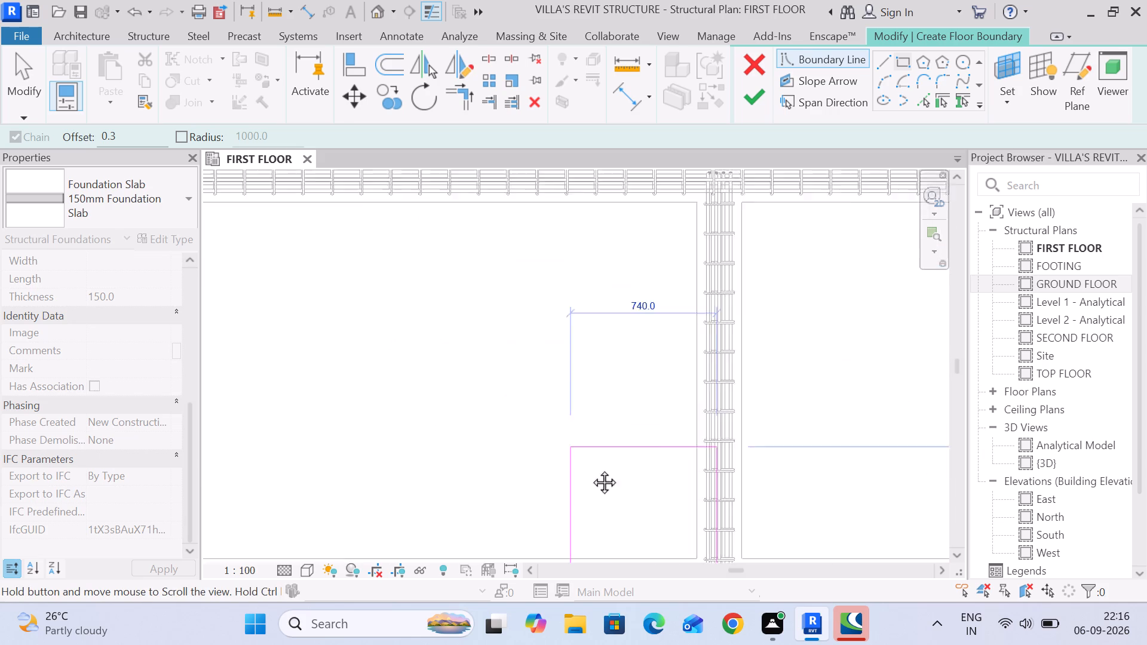
middle_drag(591, 469, 621, 493)
scroll(447, 377, down, 4)
middle_drag(446, 377, 620, 385)
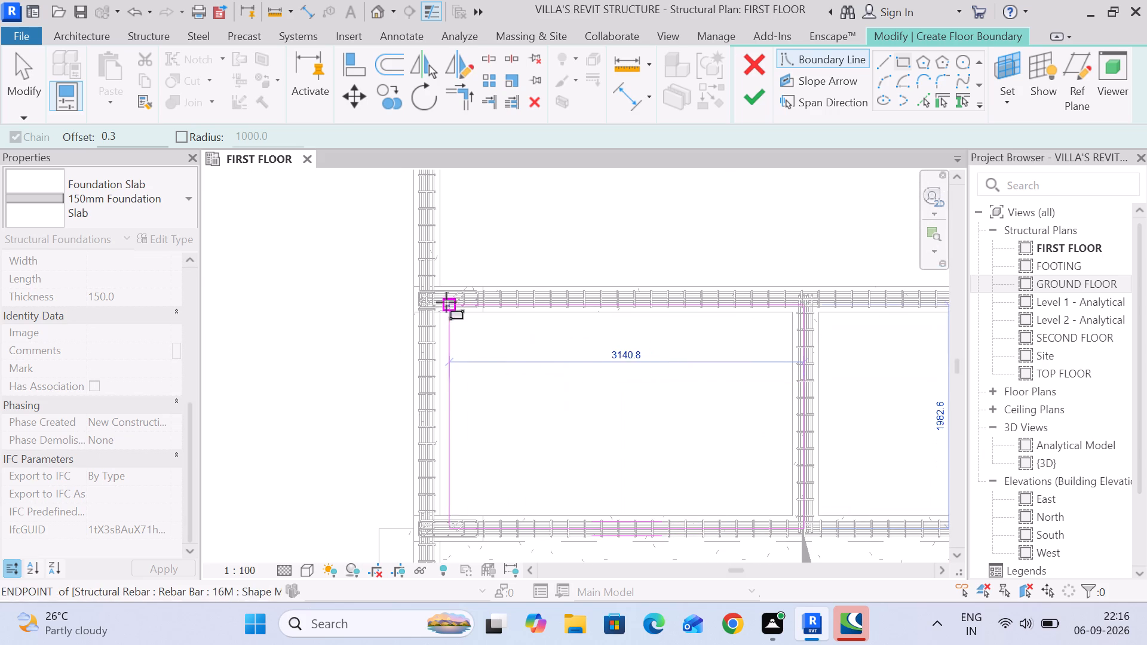
scroll(421, 302, down, 2)
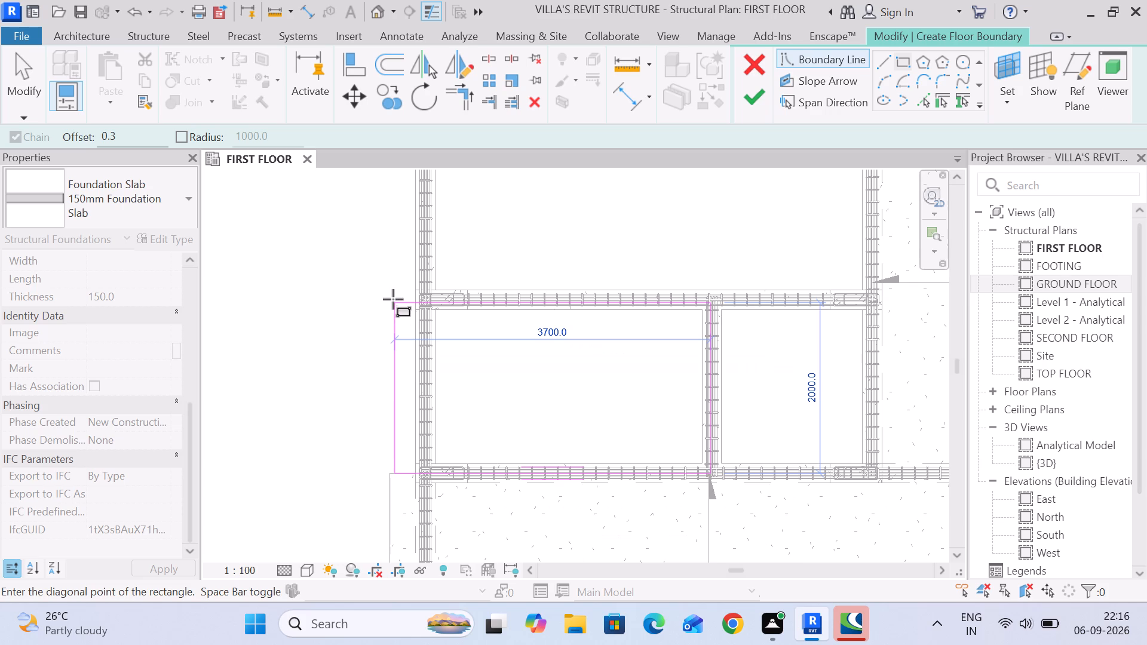
scroll(395, 299, up, 6)
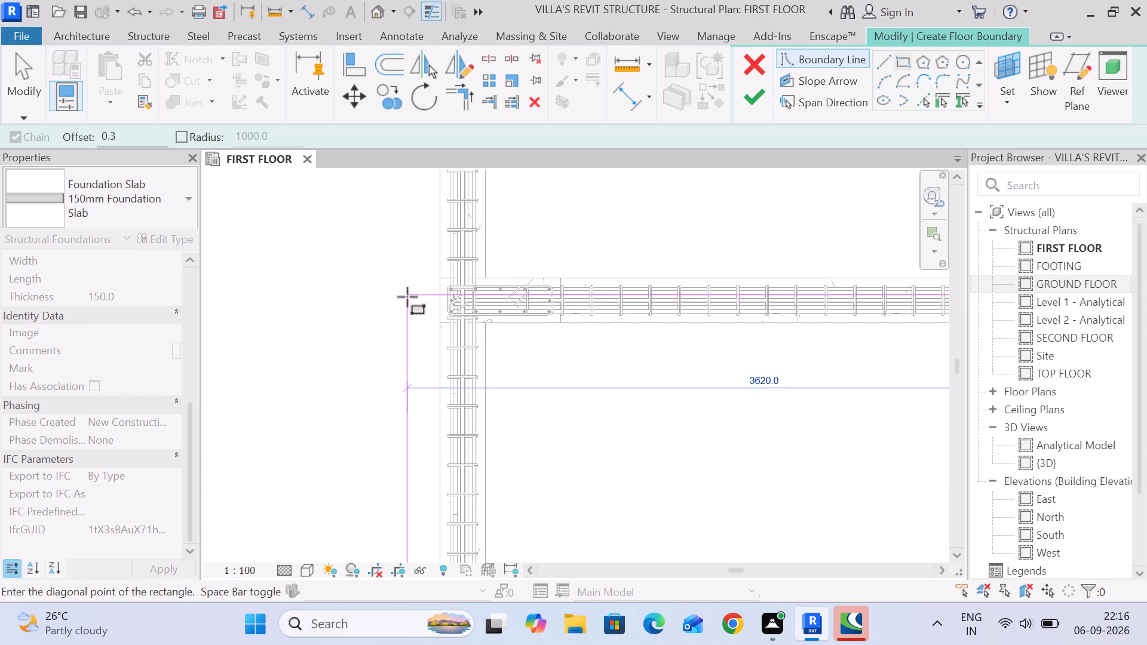
scroll(407, 297, up, 7)
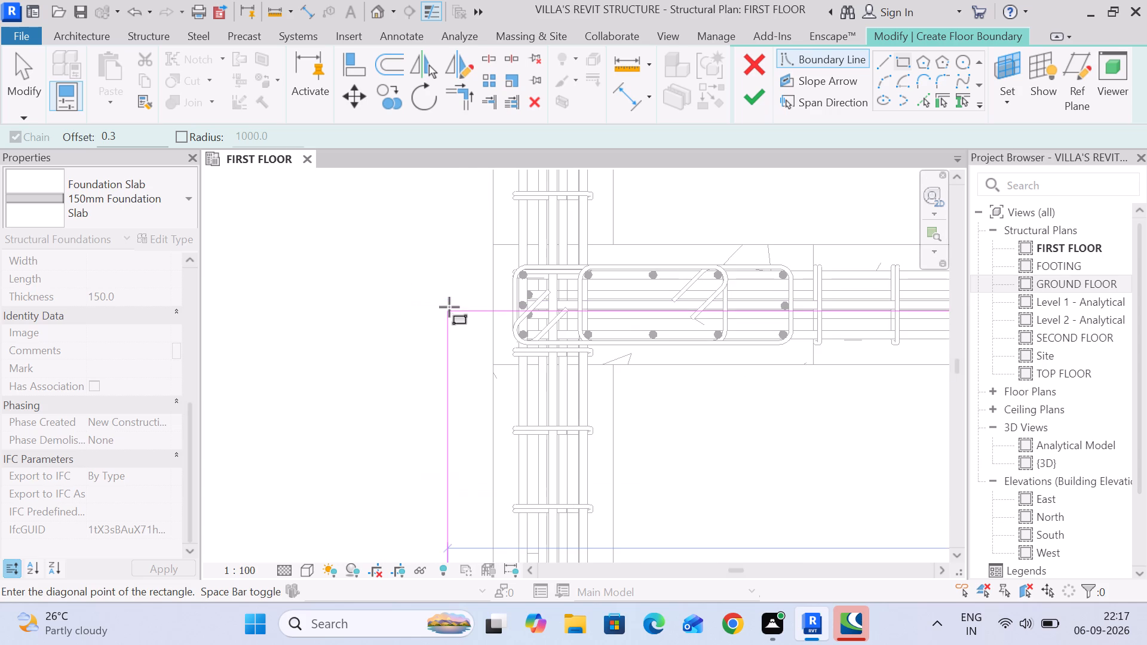
scroll(498, 324, up, 4)
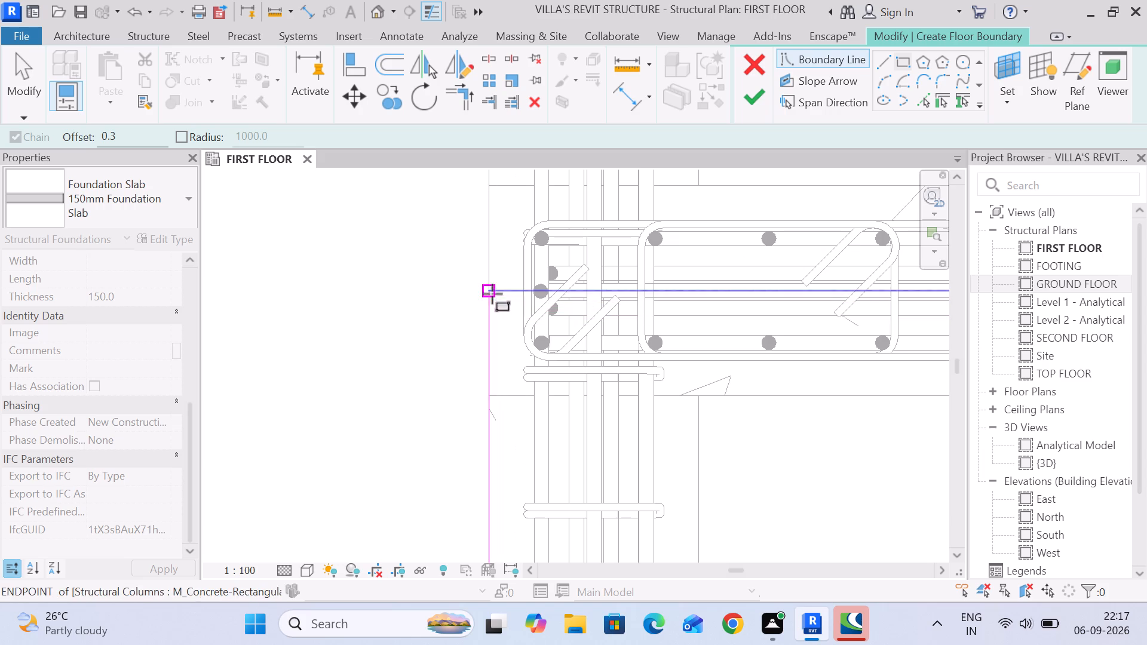
click(395, 291)
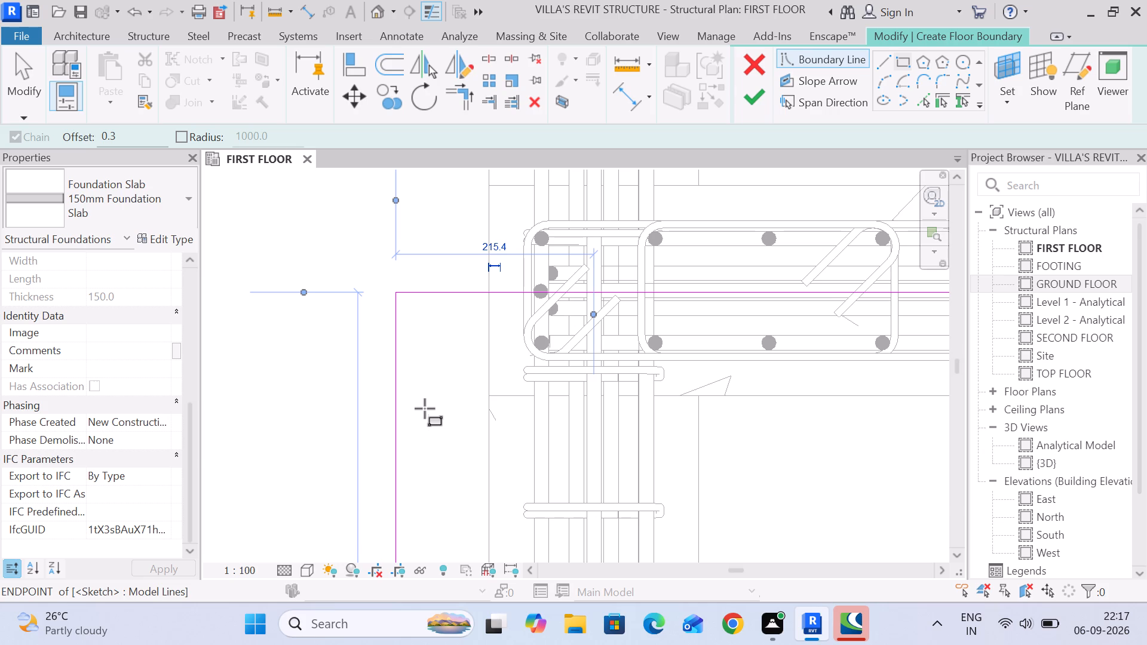
key(Escape)
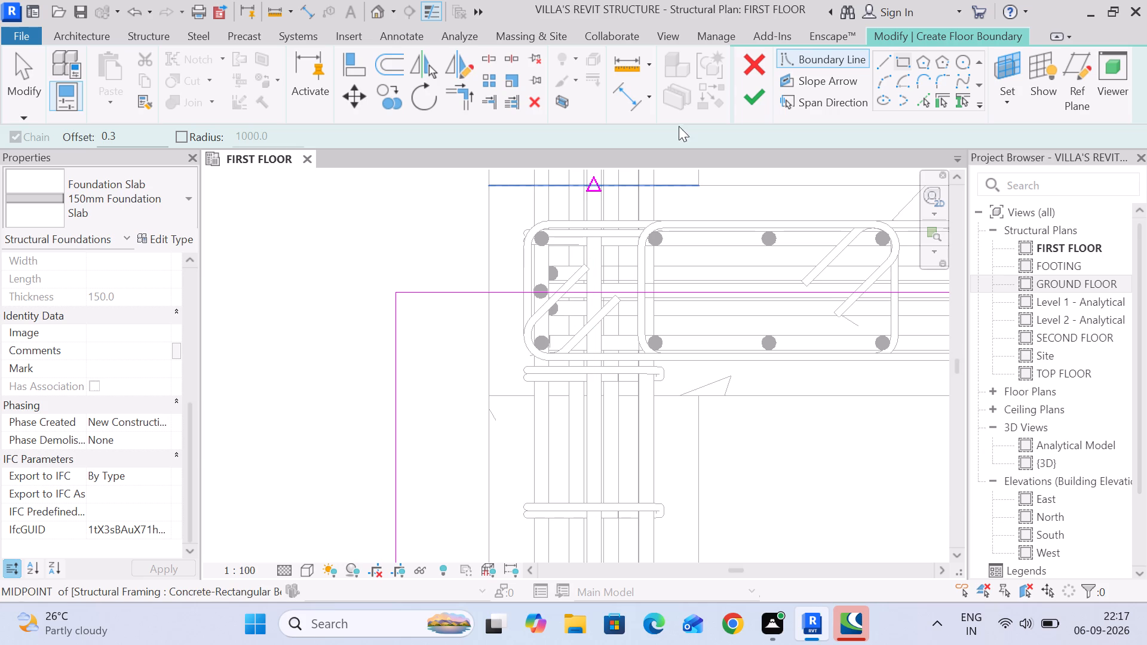
Align the left edge of the new slab boundary with the left edge of the existing slab just below it.
click(344, 64)
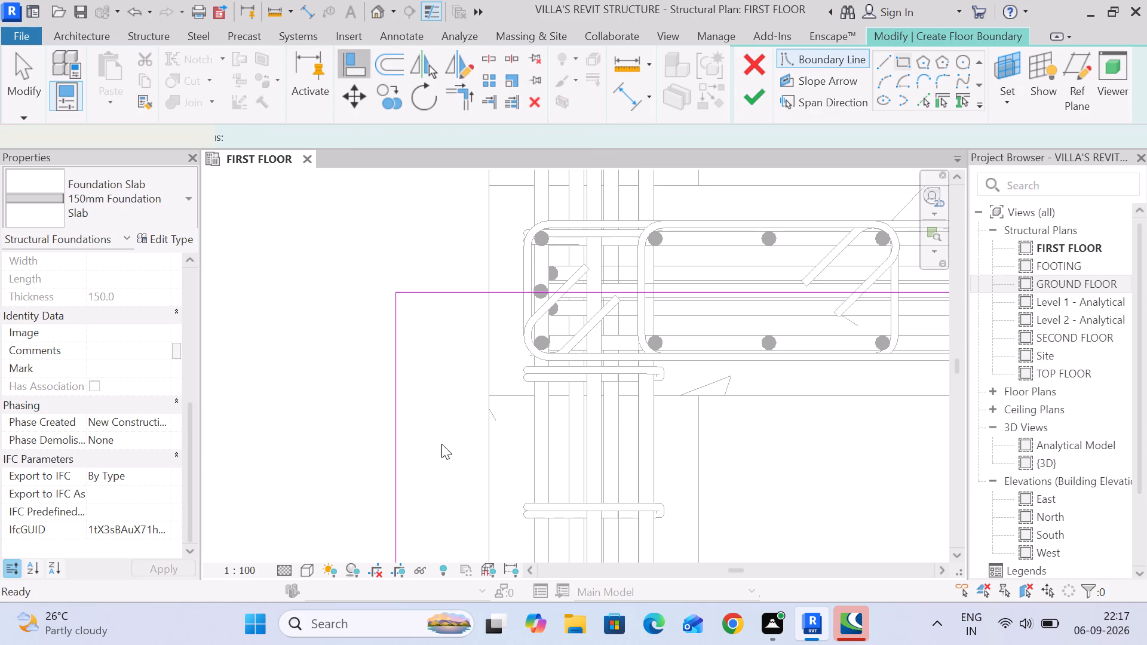
scroll(450, 444, down, 4)
middle_drag(450, 449, 477, 305)
middle_drag(489, 494, 497, 291)
scroll(543, 542, down, 5)
middle_drag(519, 495, 569, 247)
scroll(571, 471, down, 1)
middle_drag(568, 463, 564, 269)
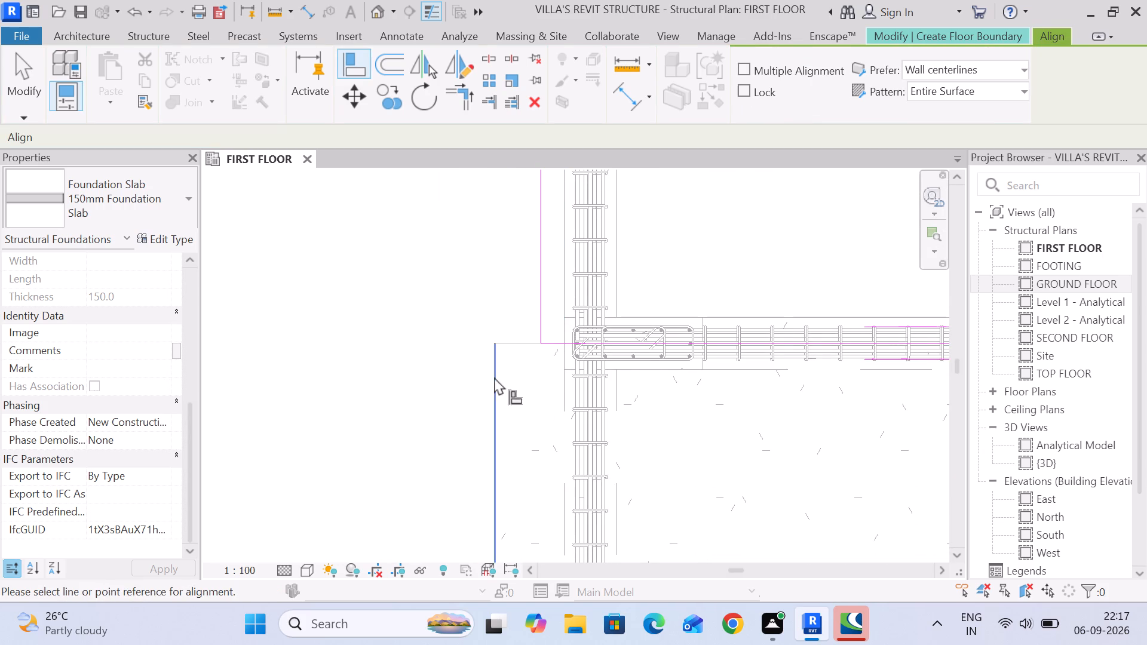
click(494, 377)
click(537, 296)
scroll(538, 329, down, 3)
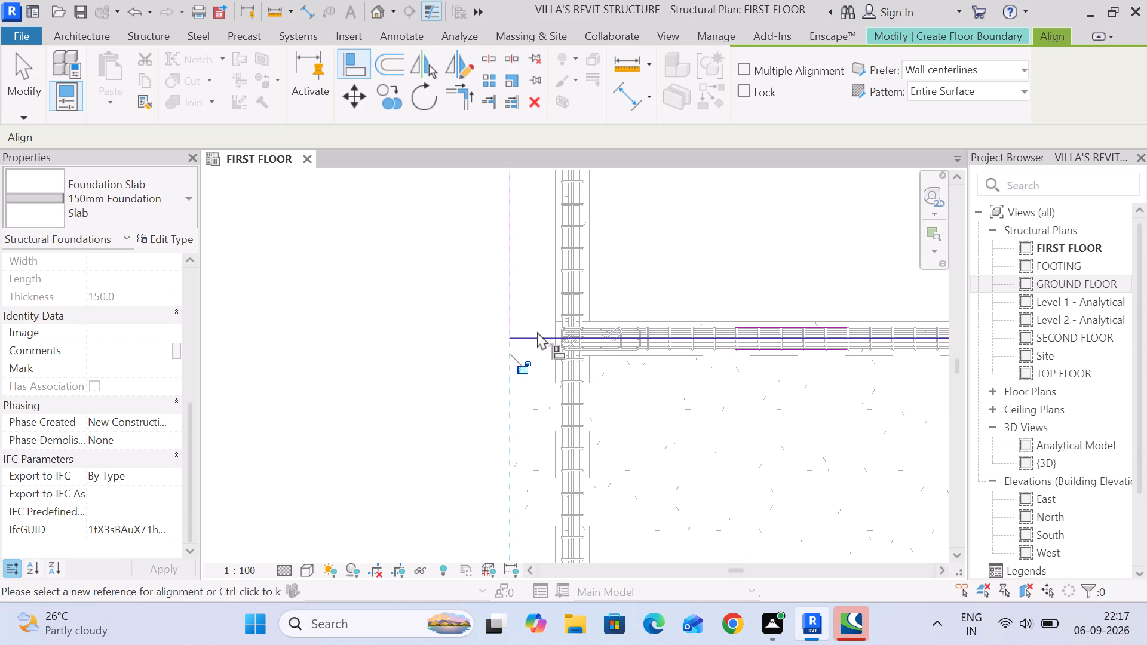
scroll(533, 333, down, 9)
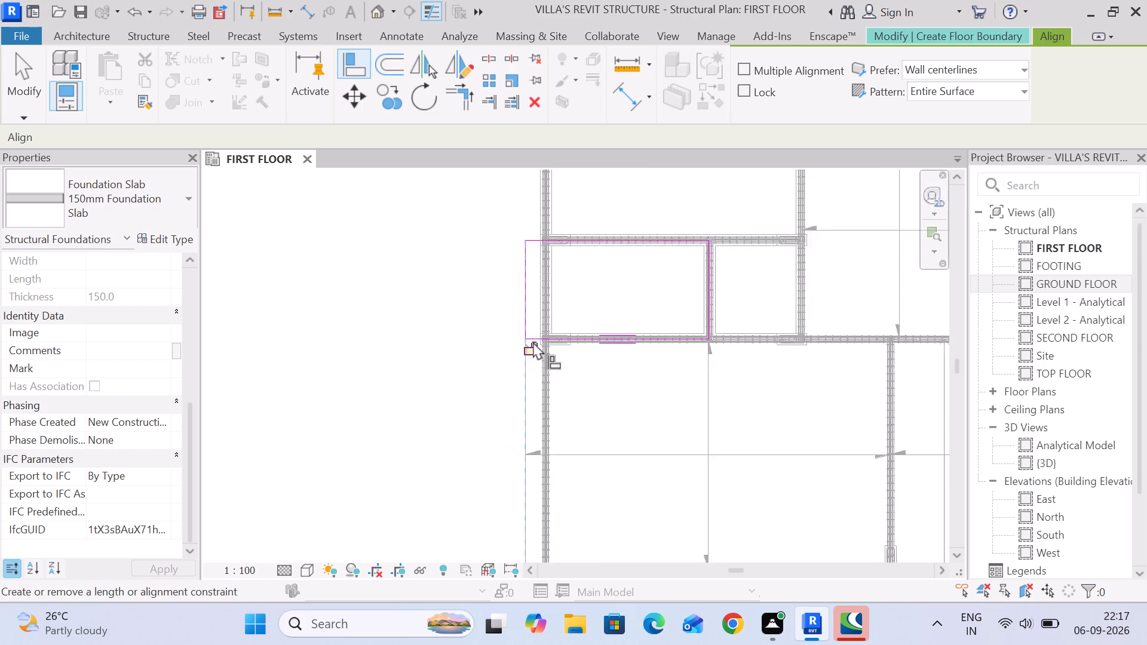
middle_drag(603, 323, 549, 371)
scroll(475, 312, up, 3)
scroll(588, 356, up, 3)
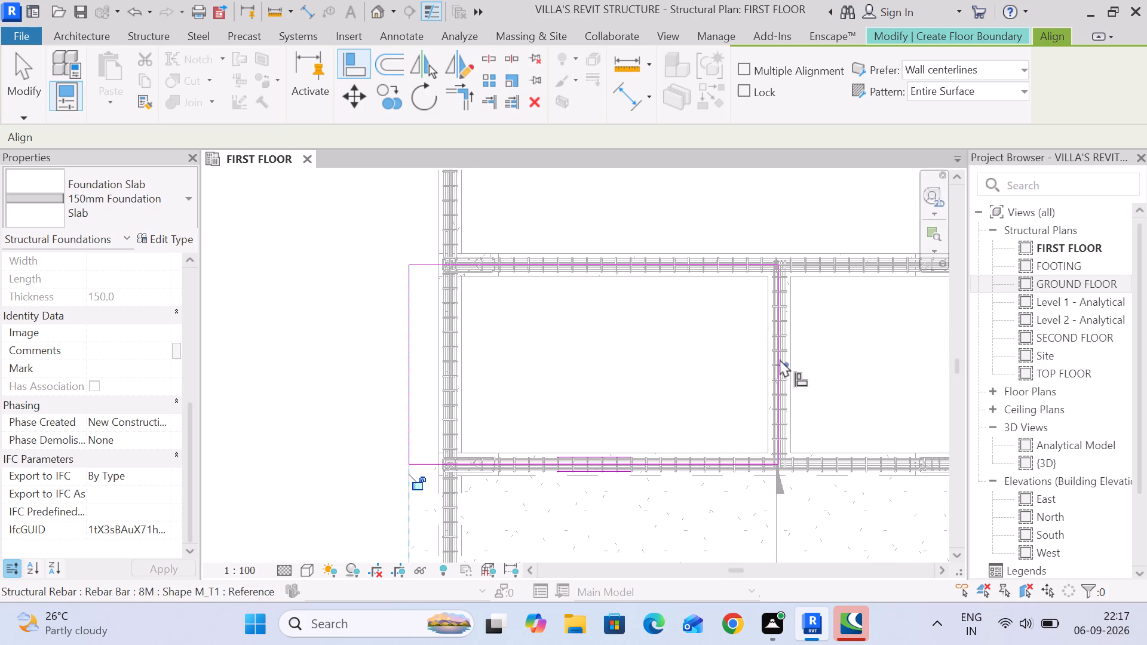
Finish the rectangular boundary sketch to create the 150mm foundation slab over the small left room.
scroll(780, 359, up, 5)
scroll(780, 359, down, 4)
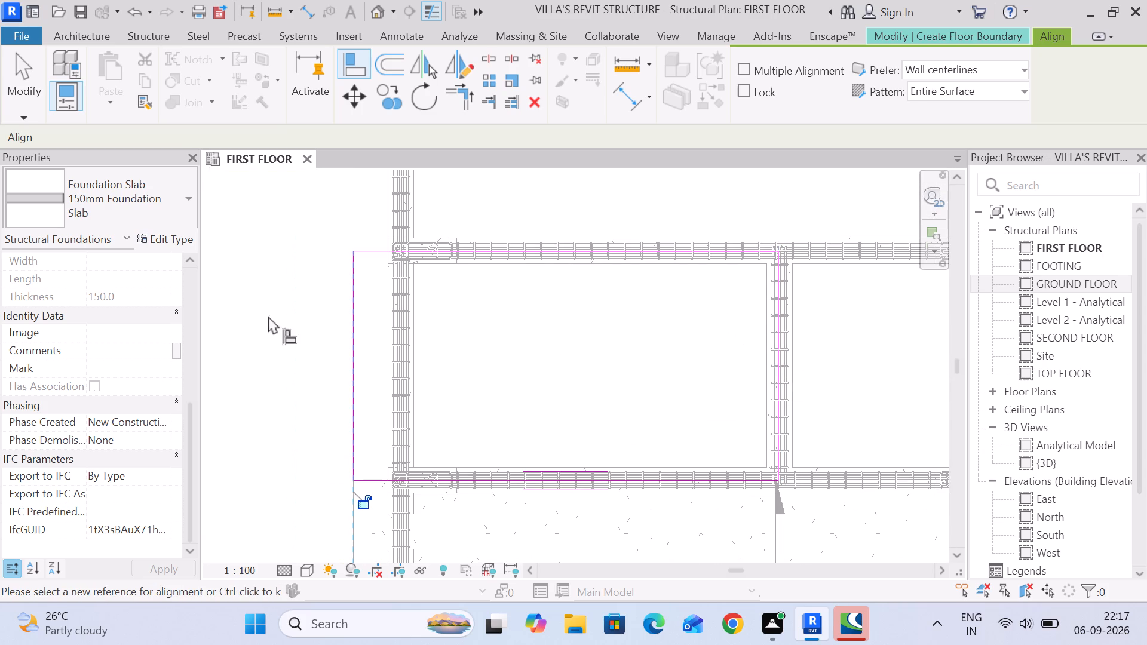
scroll(373, 336, down, 2)
middle_drag(373, 336, 370, 281)
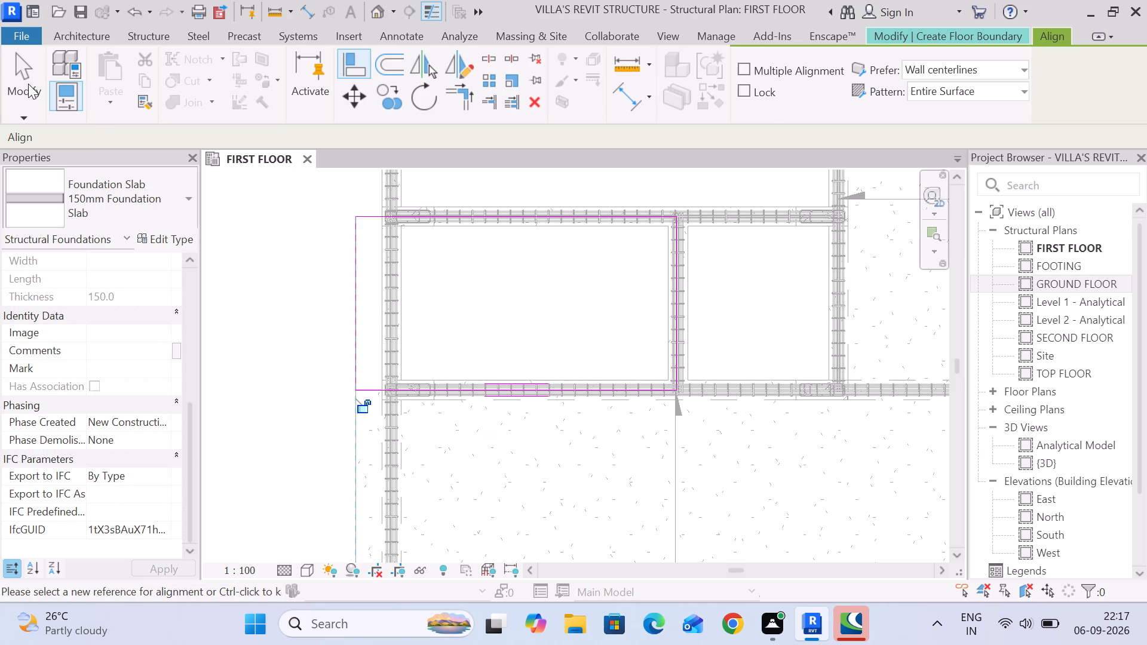
click(28, 84)
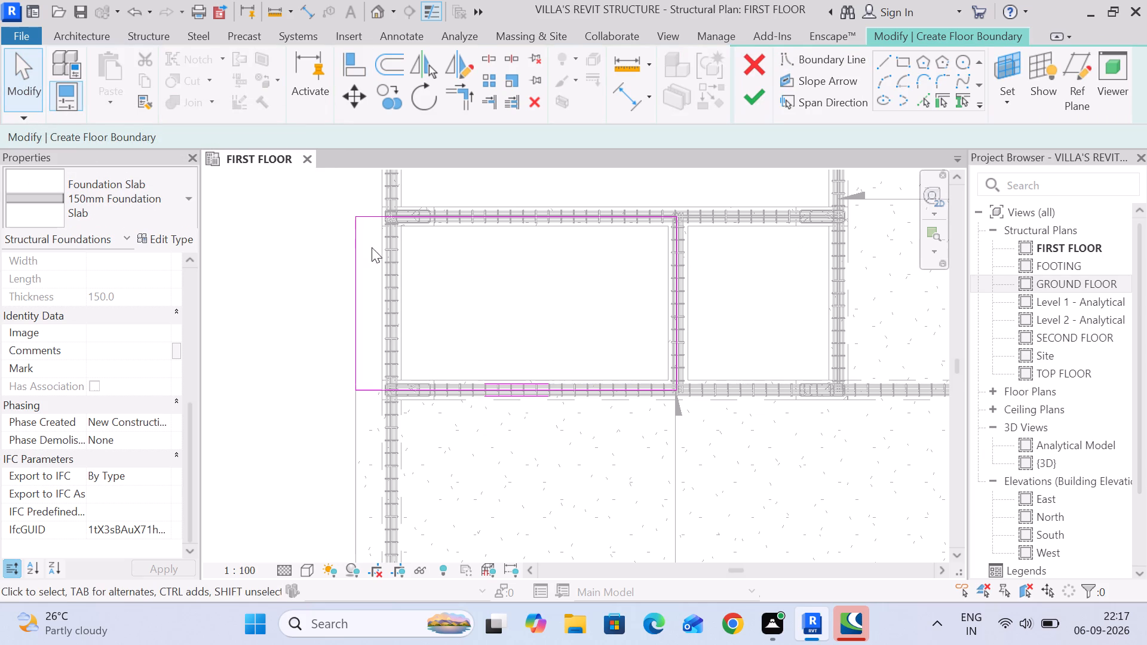
middle_drag(544, 226, 483, 152)
middle_drag(408, 202, 416, 272)
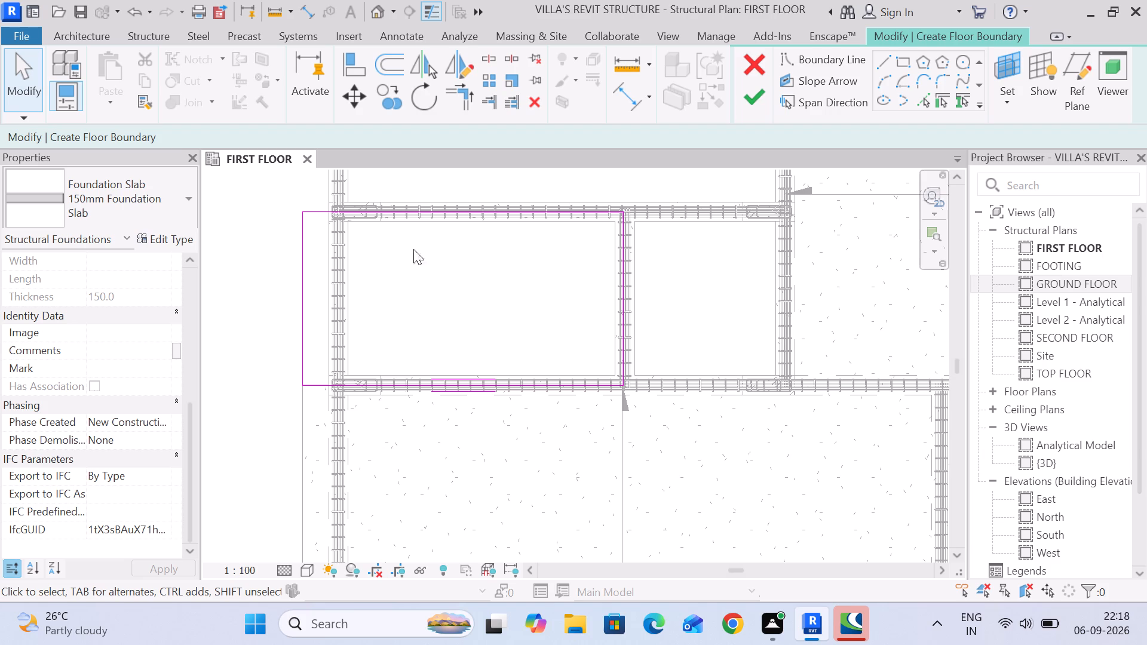
scroll(298, 395, up, 4)
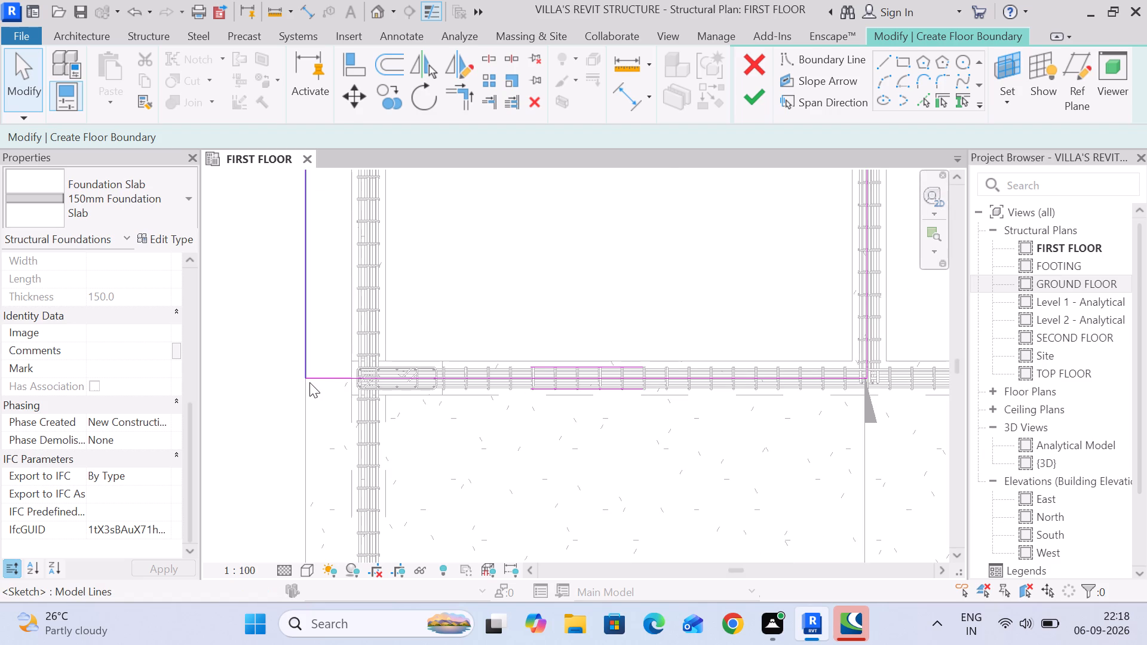
scroll(308, 376, up, 12)
scroll(305, 375, down, 14)
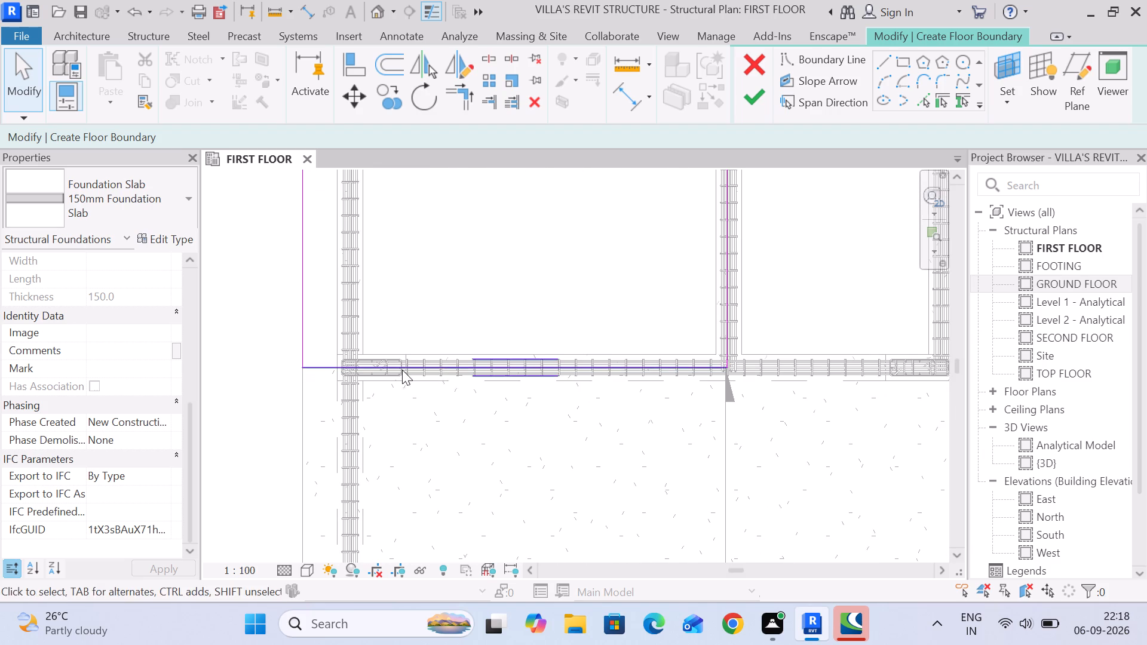
scroll(451, 366, down, 6)
middle_drag(462, 279, 465, 299)
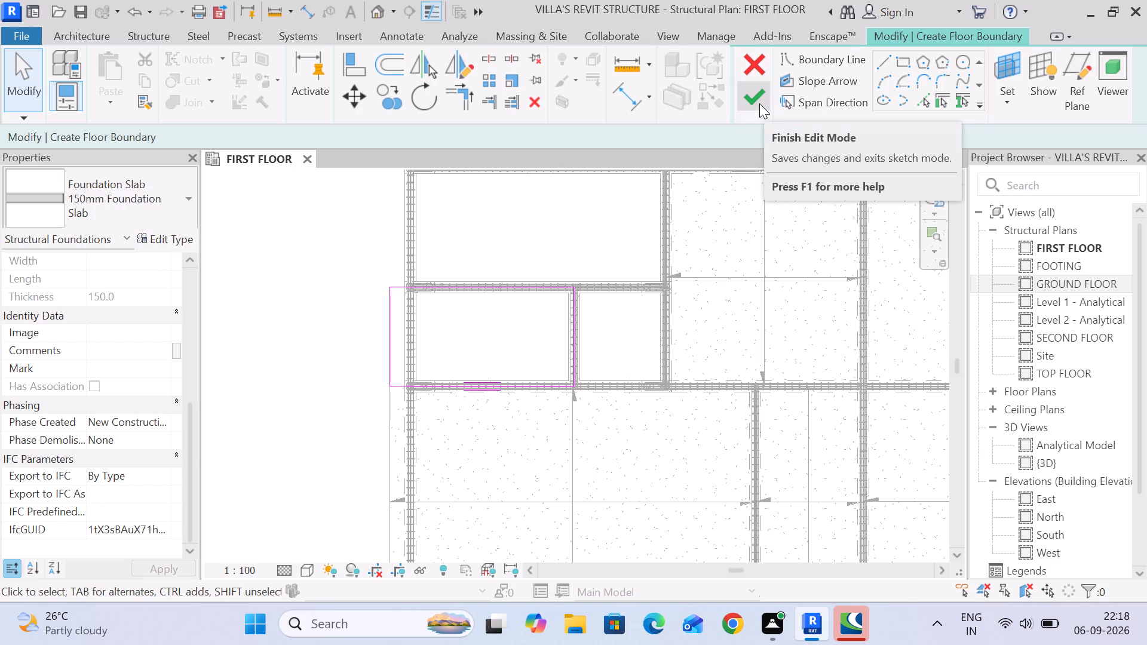
click(759, 103)
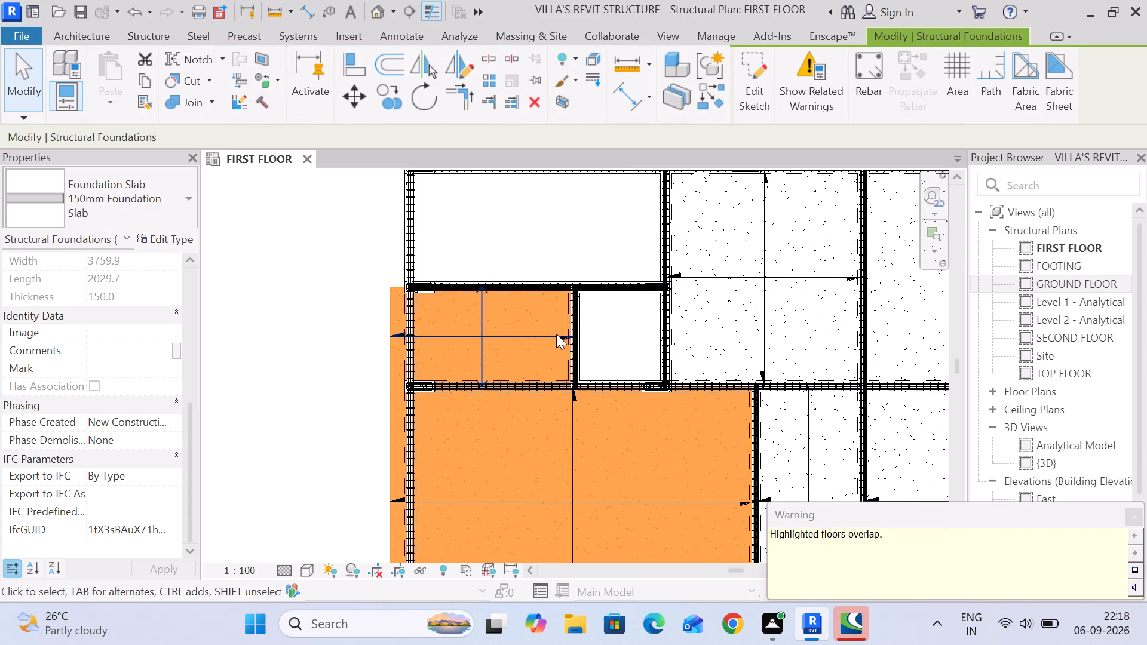
Nudge the new small-room slab up, away from the existing slab below that it overlaps.
scroll(413, 358, up, 5)
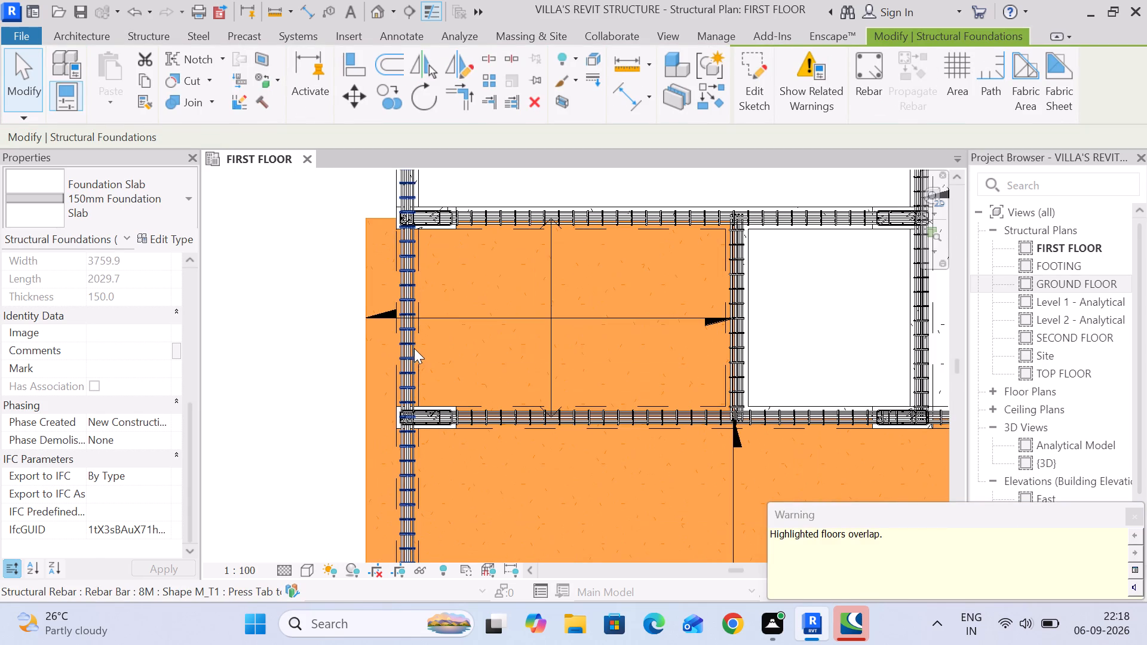
scroll(421, 342, up, 4)
key(Up)
scroll(378, 443, up, 4)
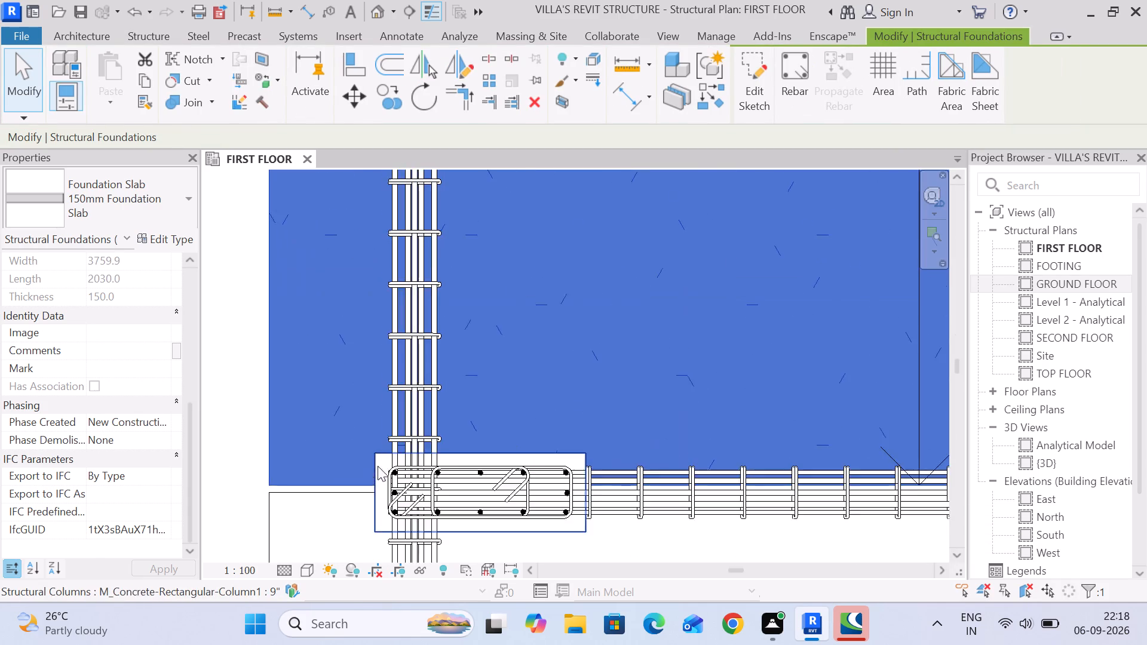
Nudge the new slab down in fine increments to close the gap to the upper edge of the existing slab below.
scroll(378, 466, up, 5)
middle_drag(363, 472, 477, 328)
scroll(410, 355, up, 5)
key(Down)
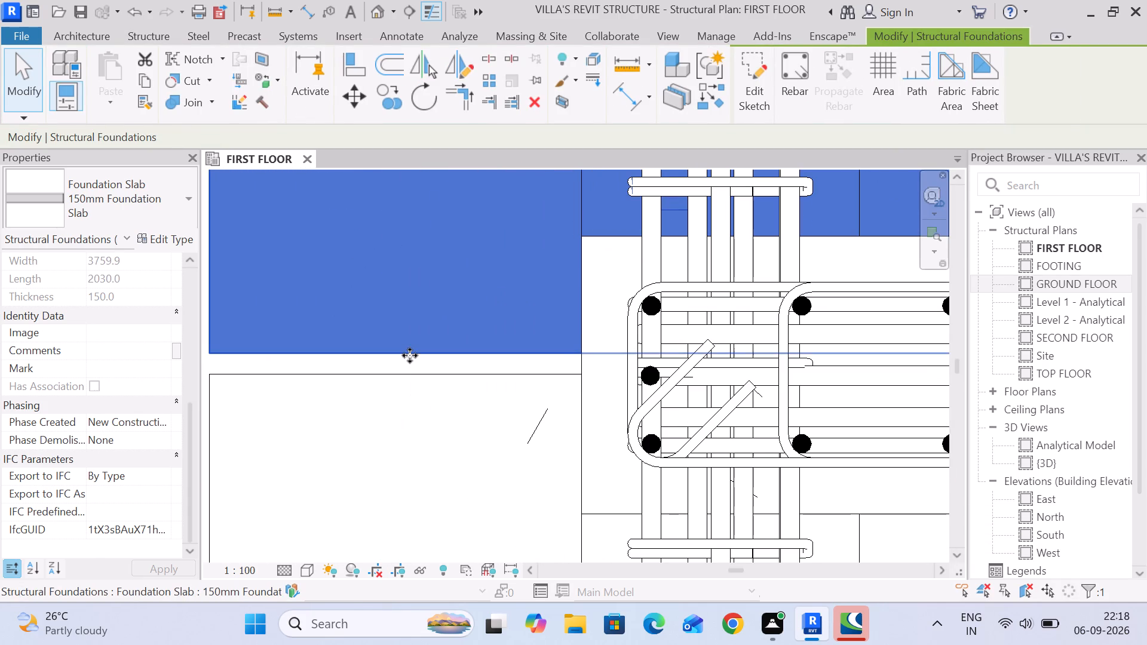
key(Down)
key(Down)
key(Down)
key(Down)
scroll(423, 397, up, 2)
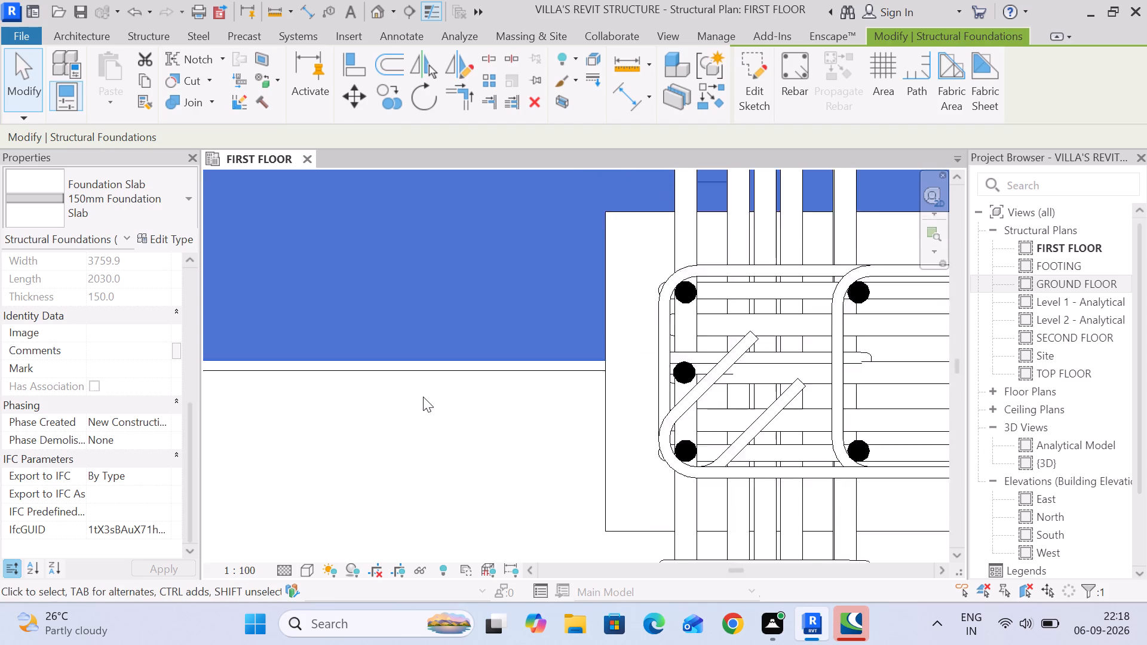
scroll(423, 397, up, 13)
key(Down)
key(Down)
key(Down)
key(Down)
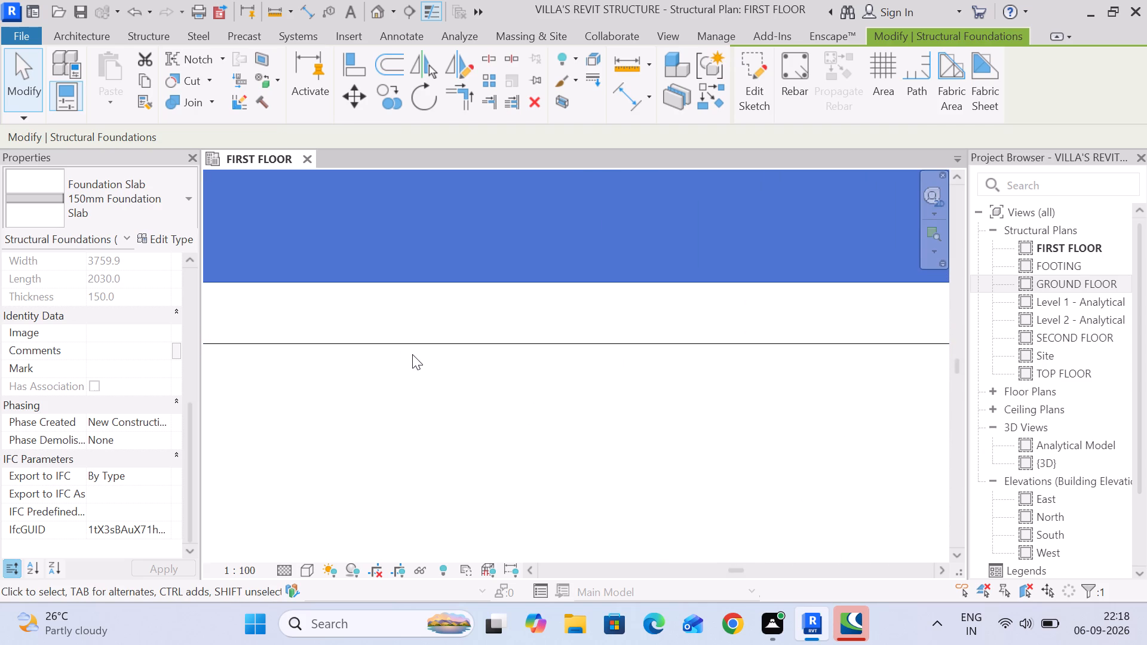
key(Down)
key(Down)
key(Down)
key(Down)
key(Down)
key(Down)
scroll(412, 354, down, 3)
key(Down)
scroll(412, 350, down, 3)
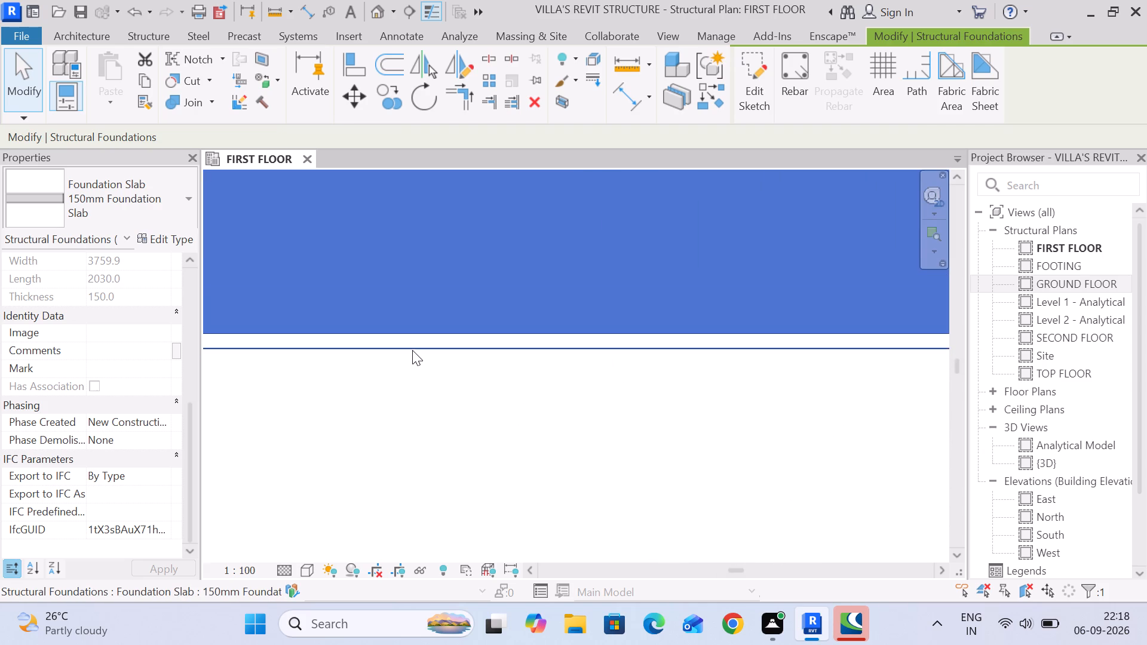
key(Down)
key(Down)
scroll(412, 347, up, 3)
scroll(412, 347, down, 10)
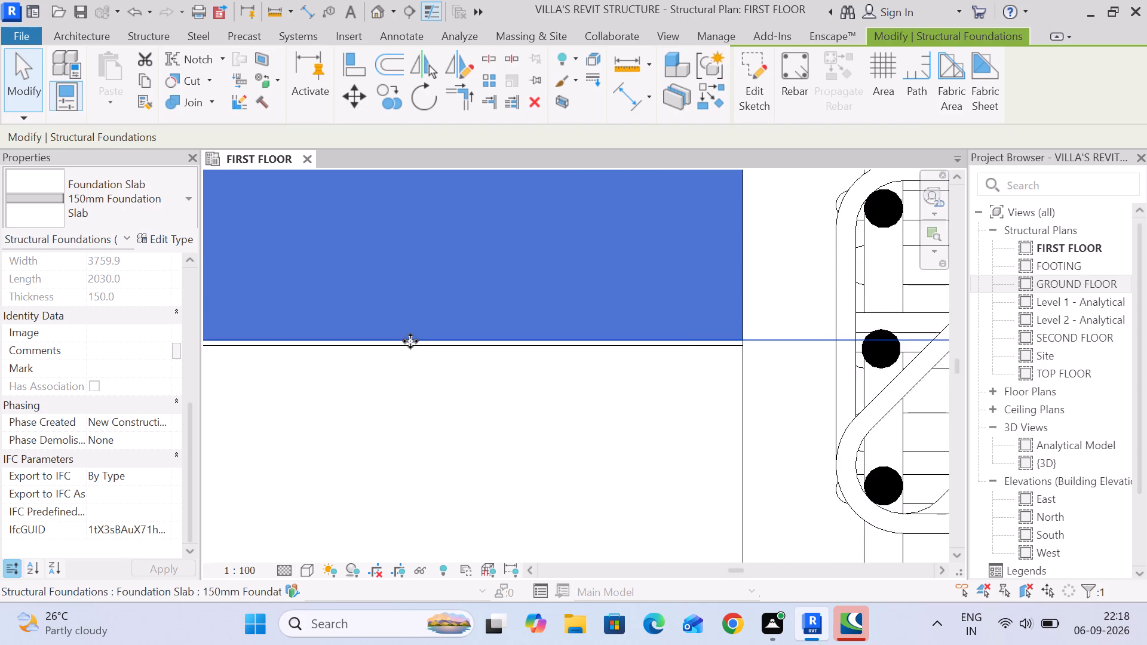
scroll(410, 341, down, 18)
scroll(591, 332, down, 6)
middle_drag(631, 272, 629, 276)
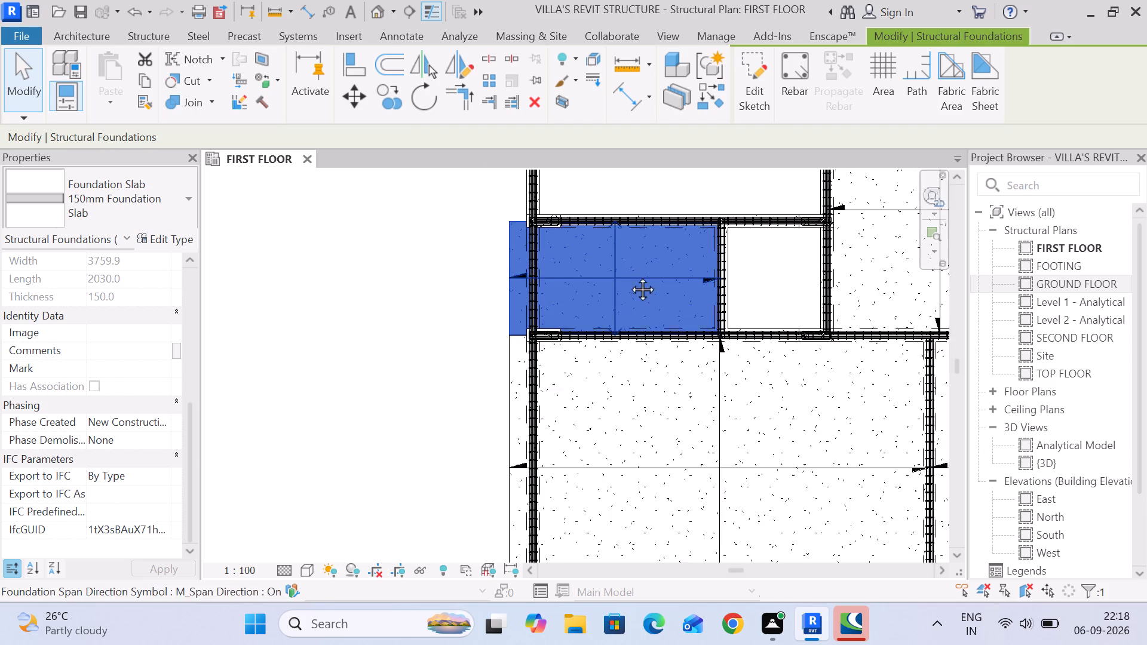
Edit the new slab's boundary, align its right edge with the right face of the partition beam, and finish the sketch.
middle_drag(629, 276, 550, 320)
scroll(648, 316, up, 4)
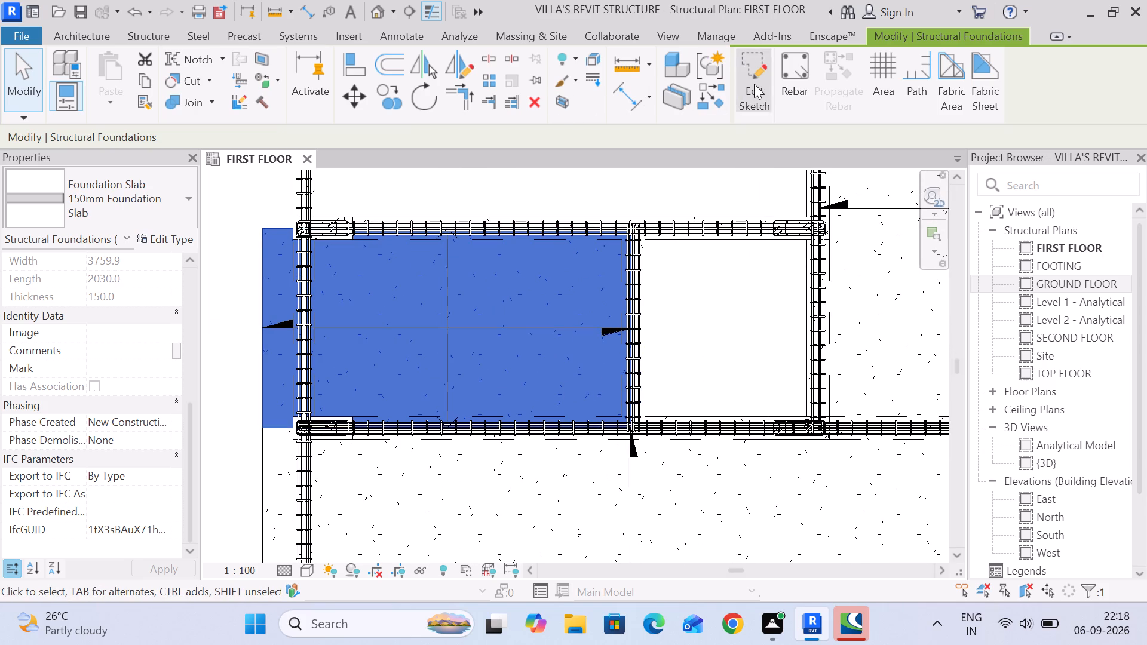
click(755, 84)
scroll(660, 331, up, 5)
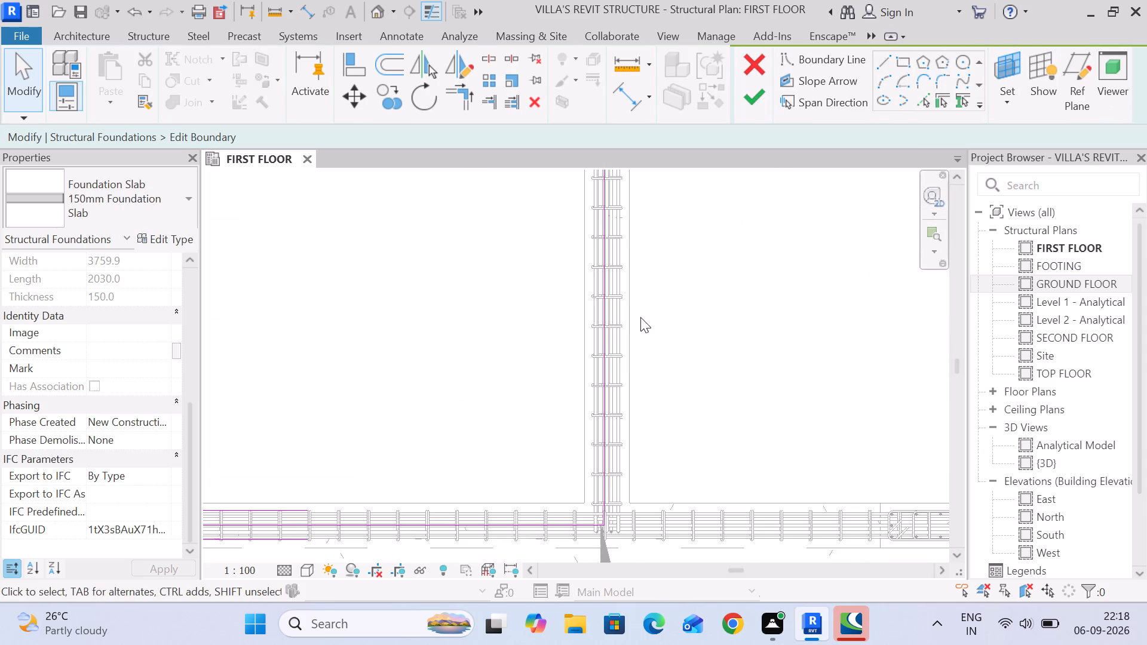
scroll(705, 311, down, 3)
middle_drag(703, 311, 615, 279)
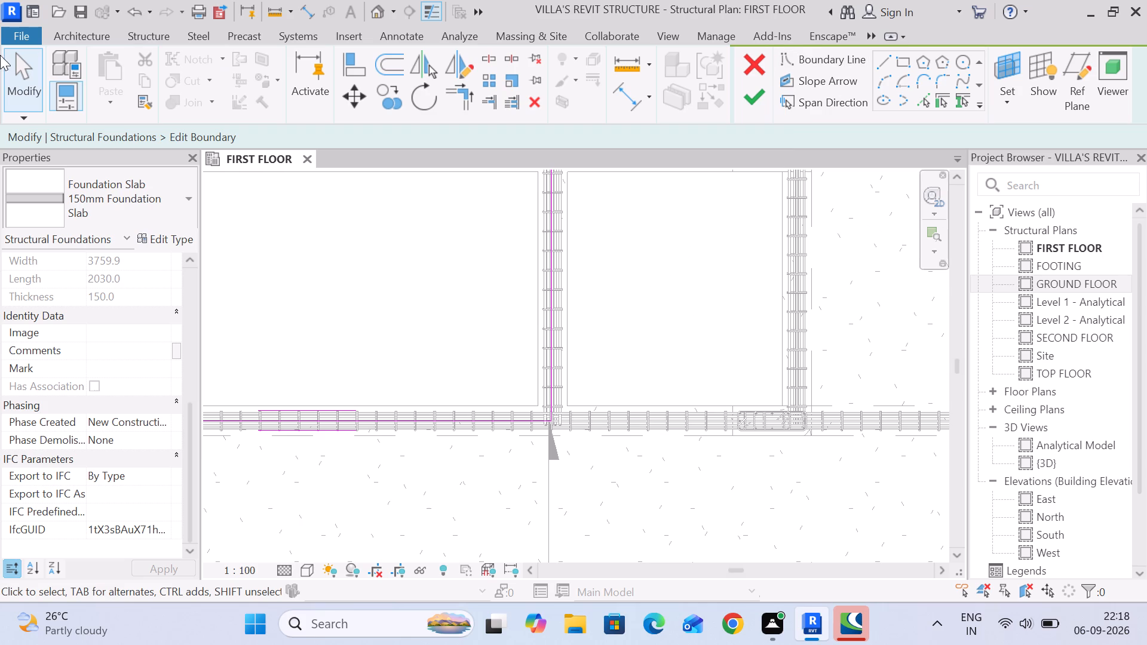
click(357, 68)
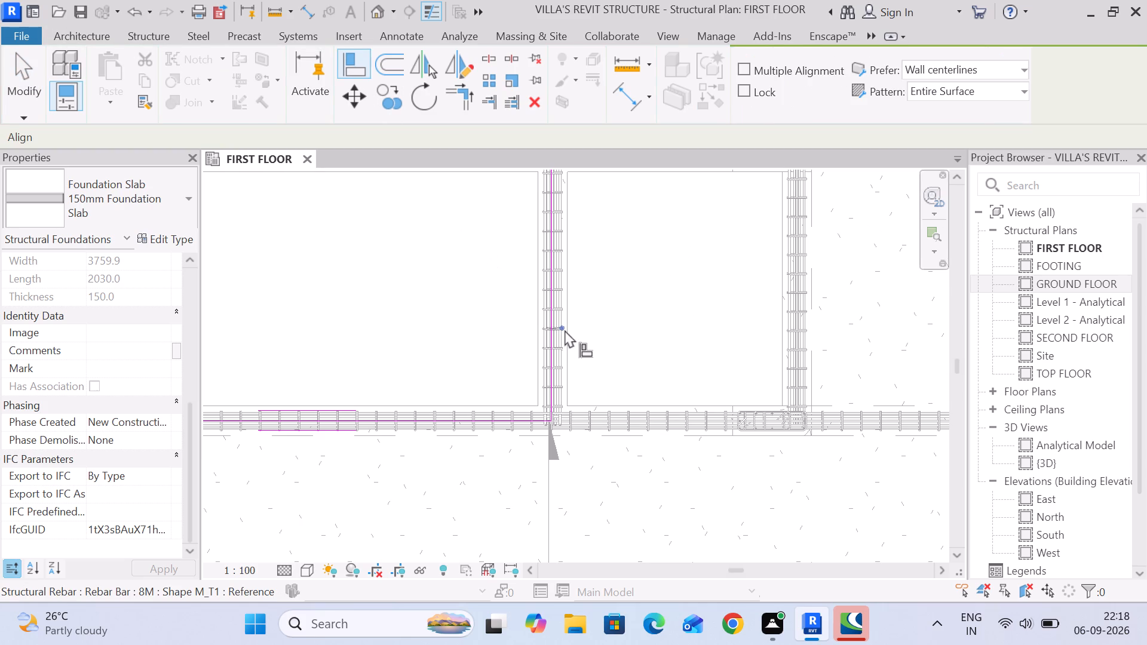
click(571, 313)
click(555, 297)
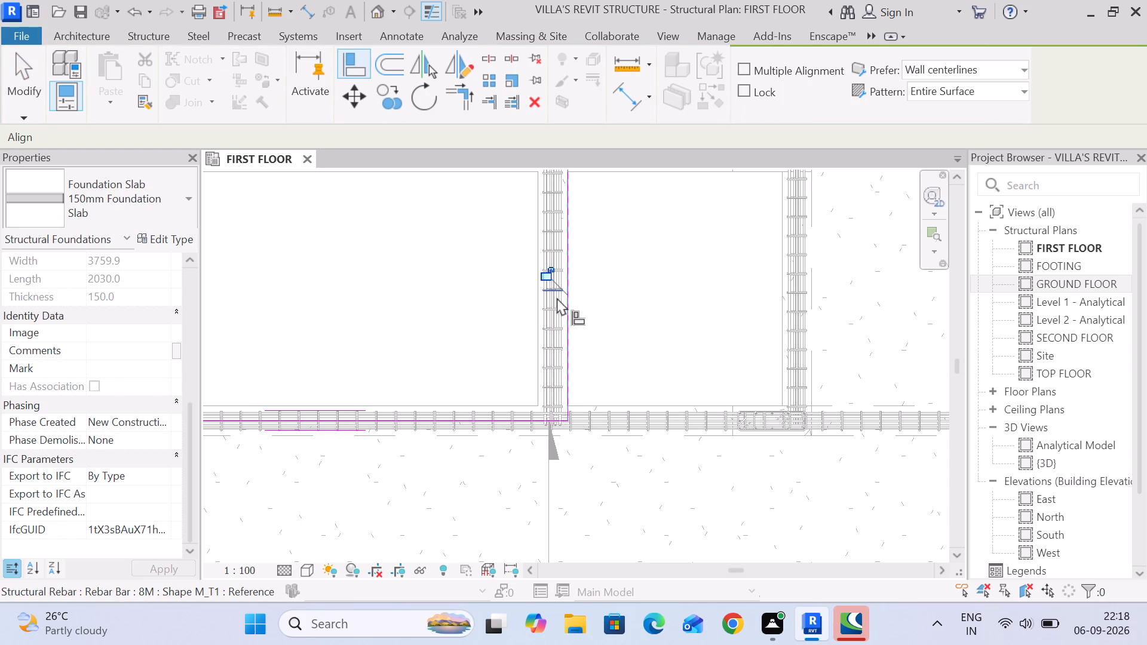
click(13, 89)
scroll(289, 294, down, 2)
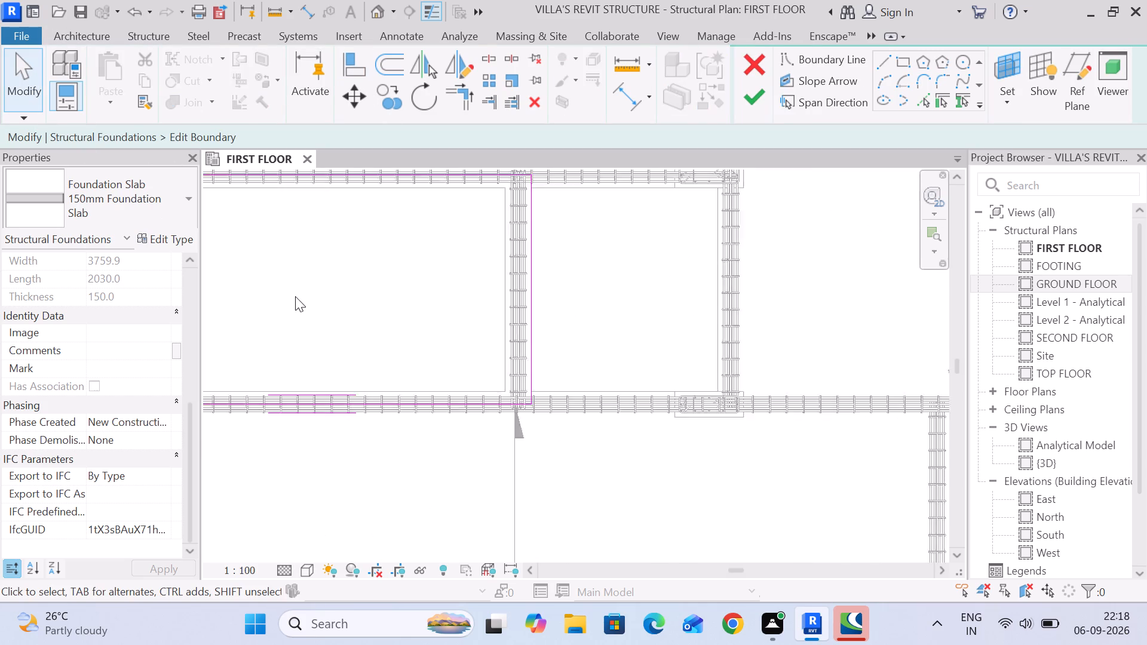
scroll(295, 296, down, 6)
middle_drag(298, 296, 490, 272)
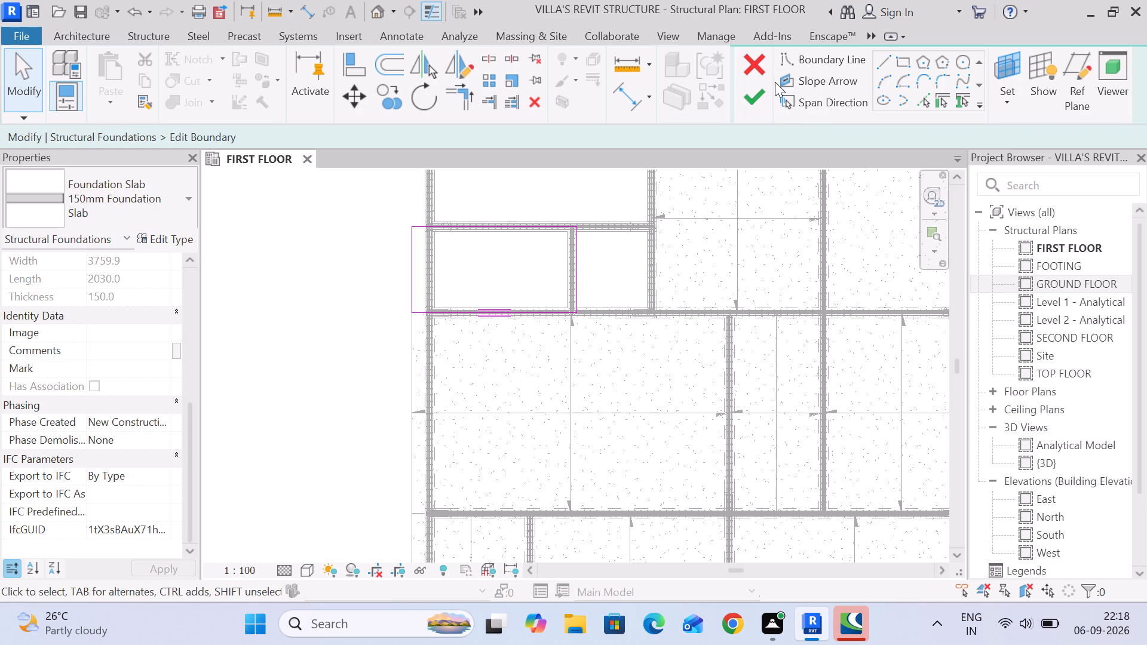
click(769, 90)
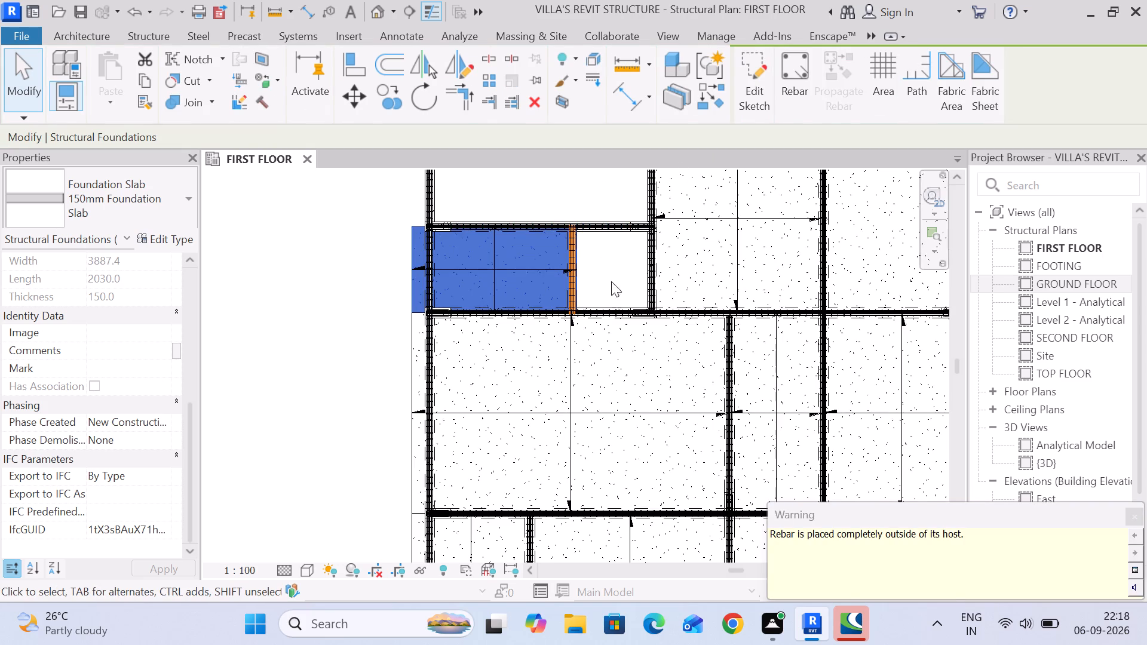
Open the boundary sketch of the small left room's foundation slab for editing at the partition beam.
scroll(588, 271, up, 14)
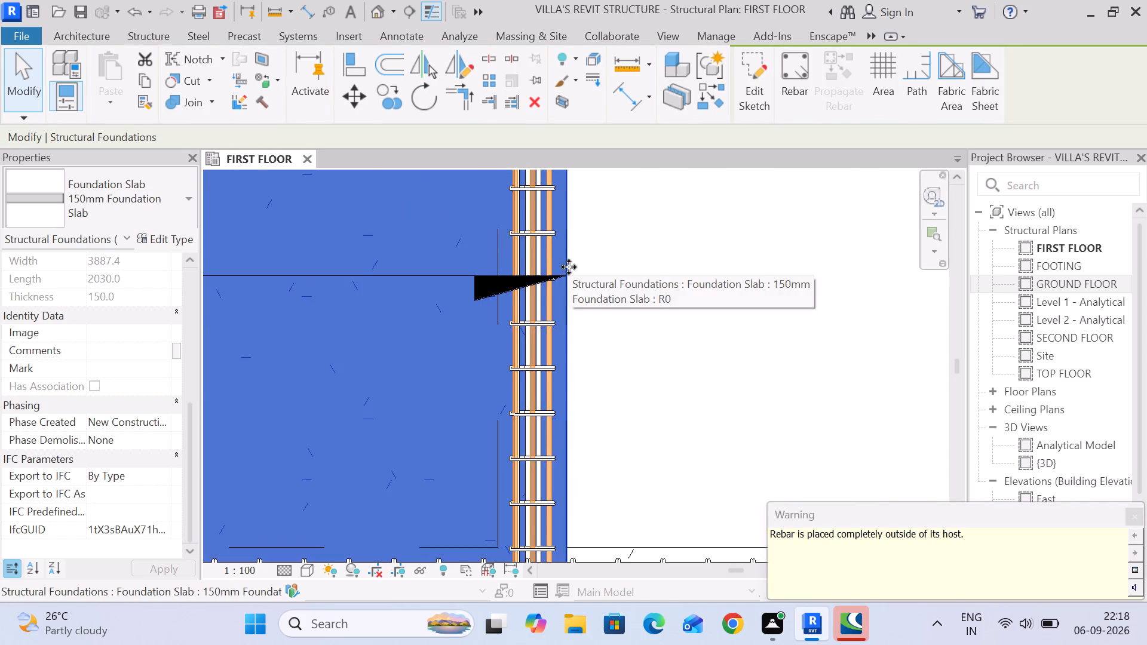
scroll(569, 268, down, 4)
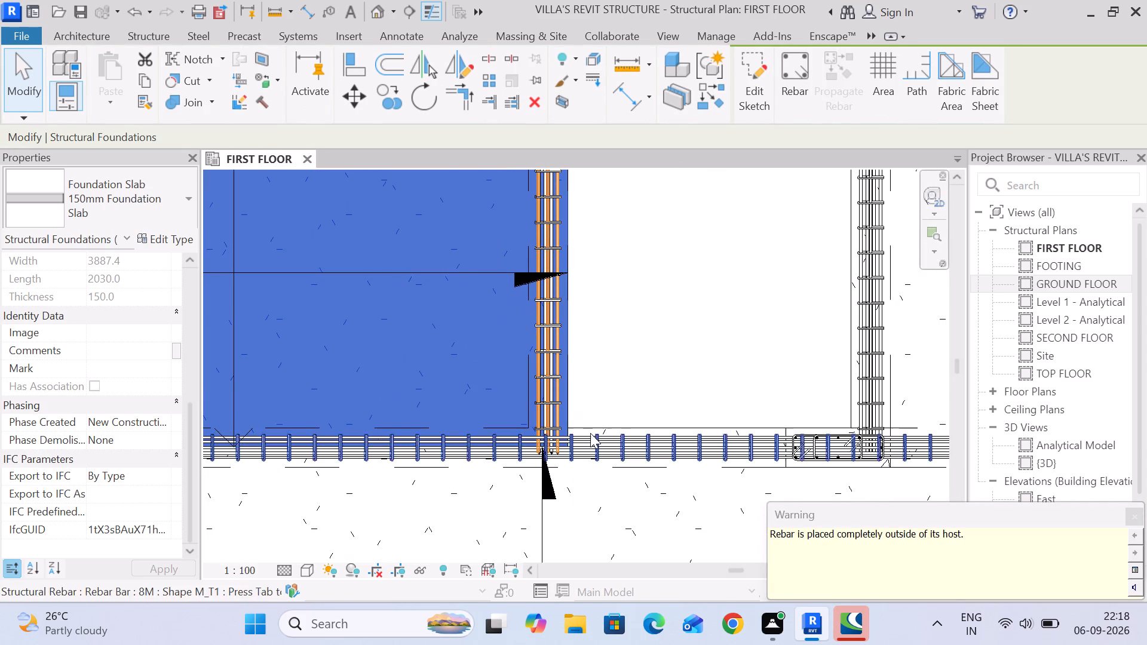
scroll(585, 423, up, 2)
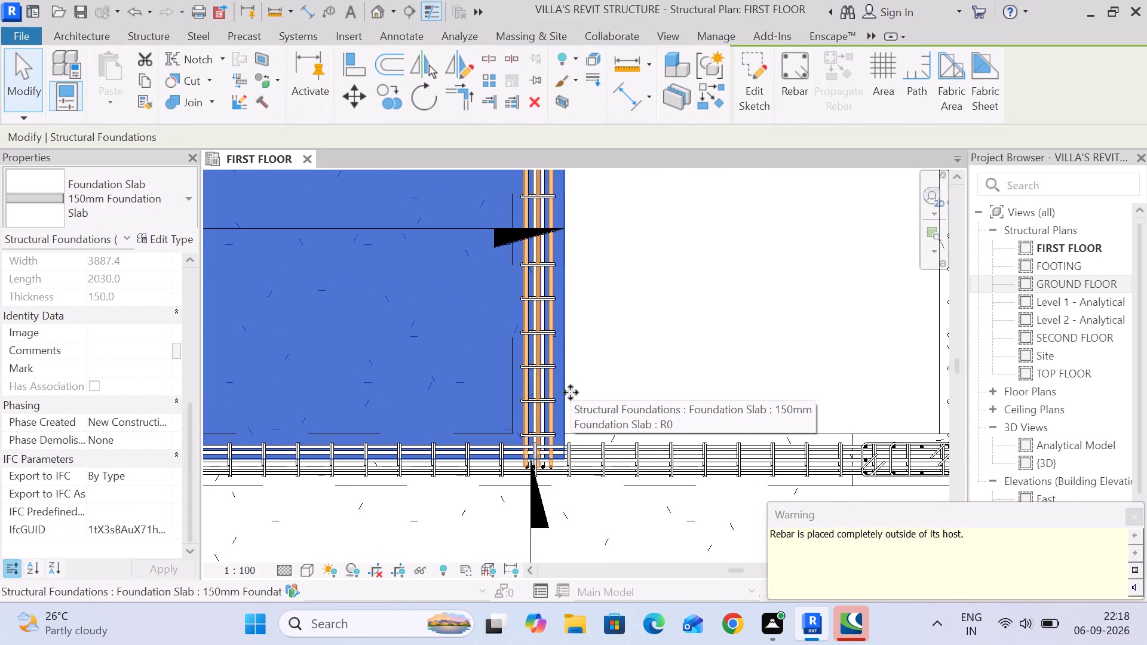
scroll(571, 392, down, 3)
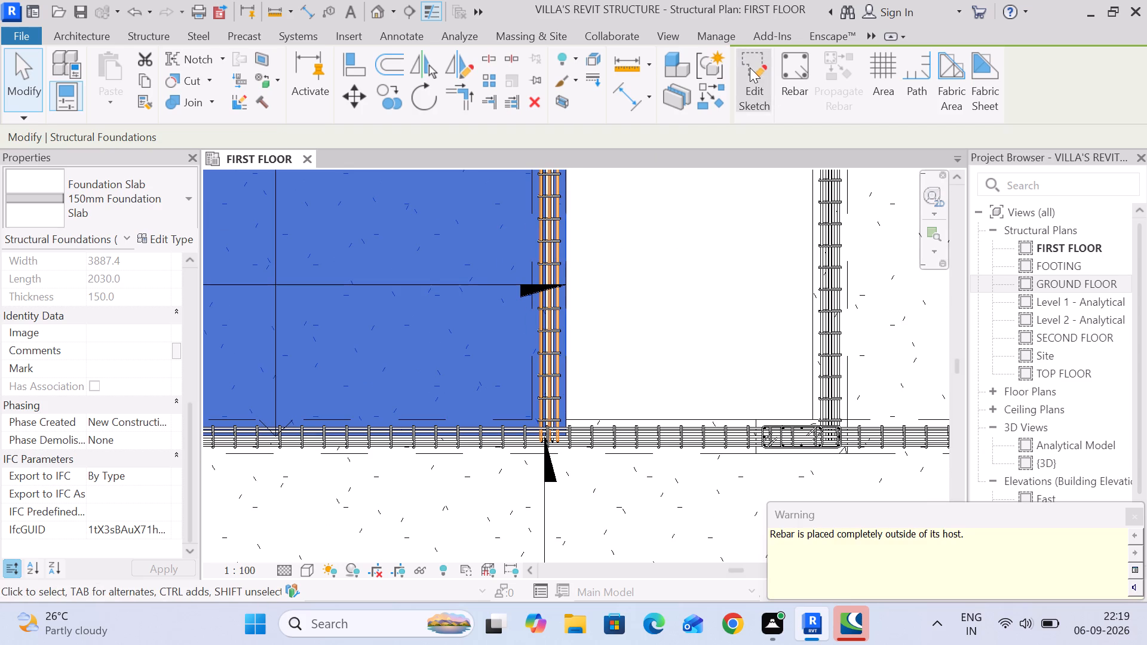
click(750, 67)
scroll(563, 283, up, 5)
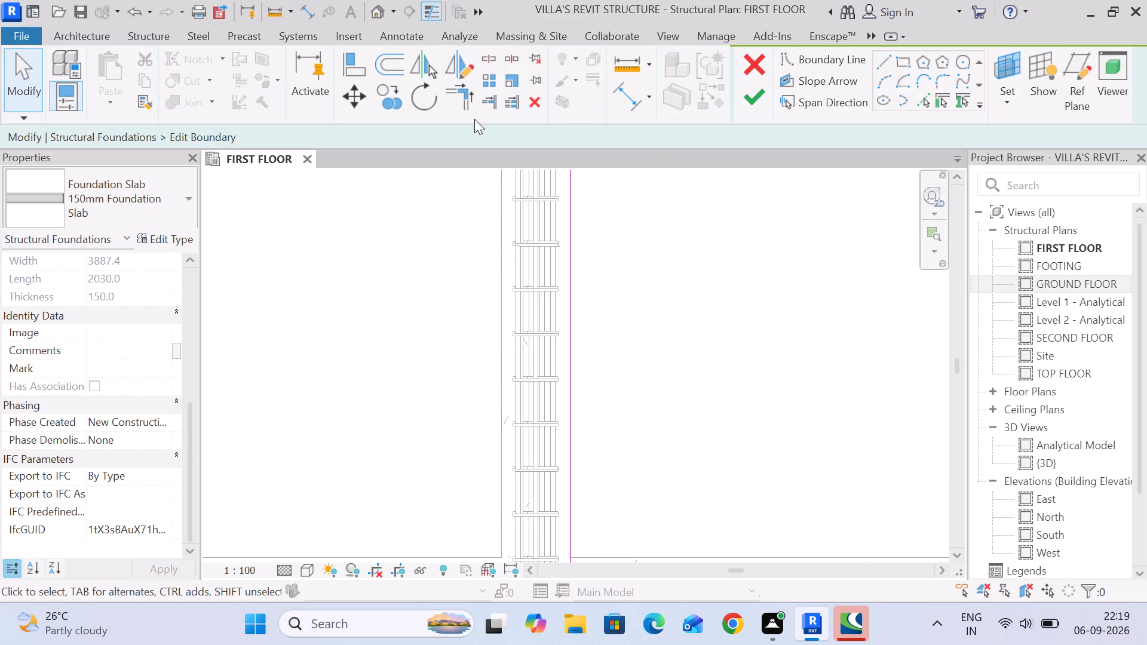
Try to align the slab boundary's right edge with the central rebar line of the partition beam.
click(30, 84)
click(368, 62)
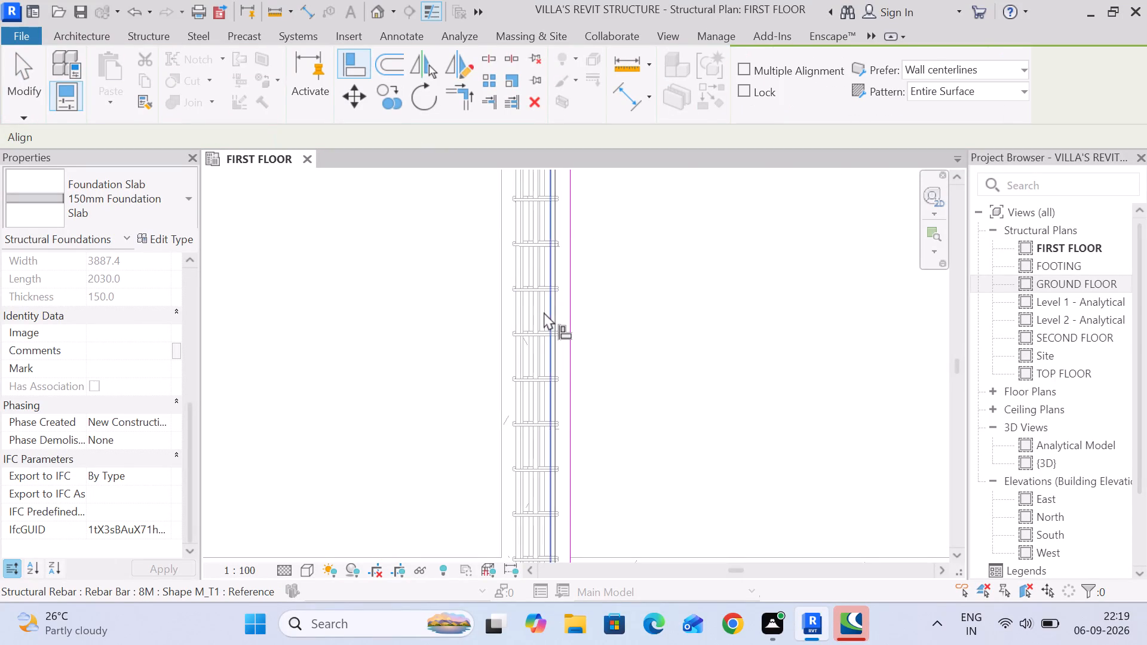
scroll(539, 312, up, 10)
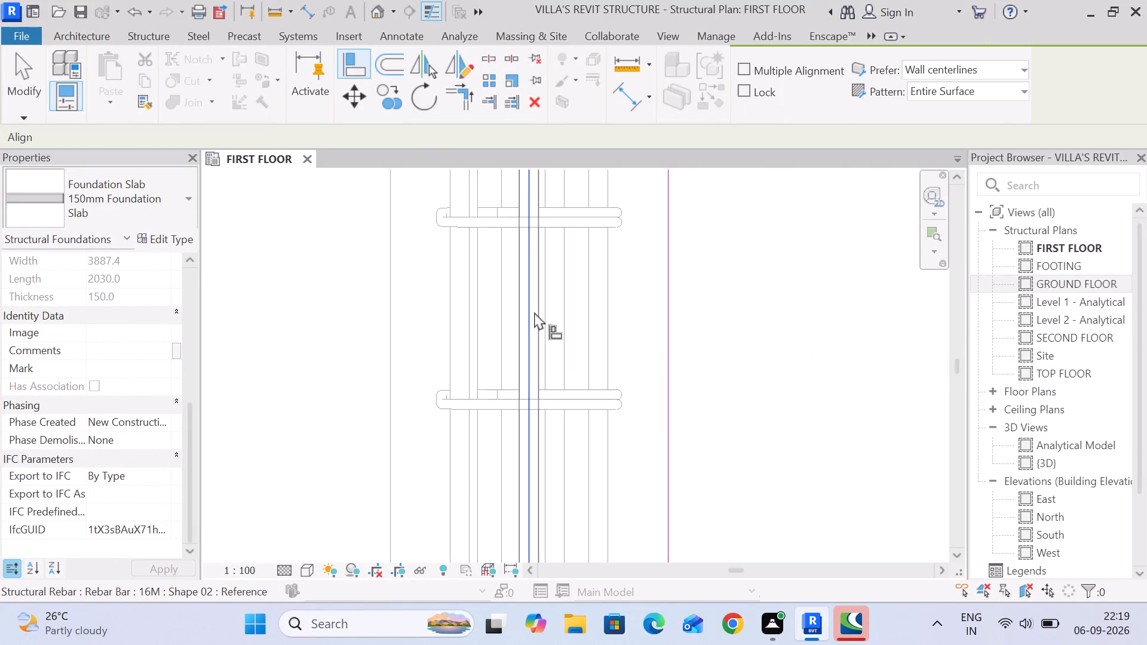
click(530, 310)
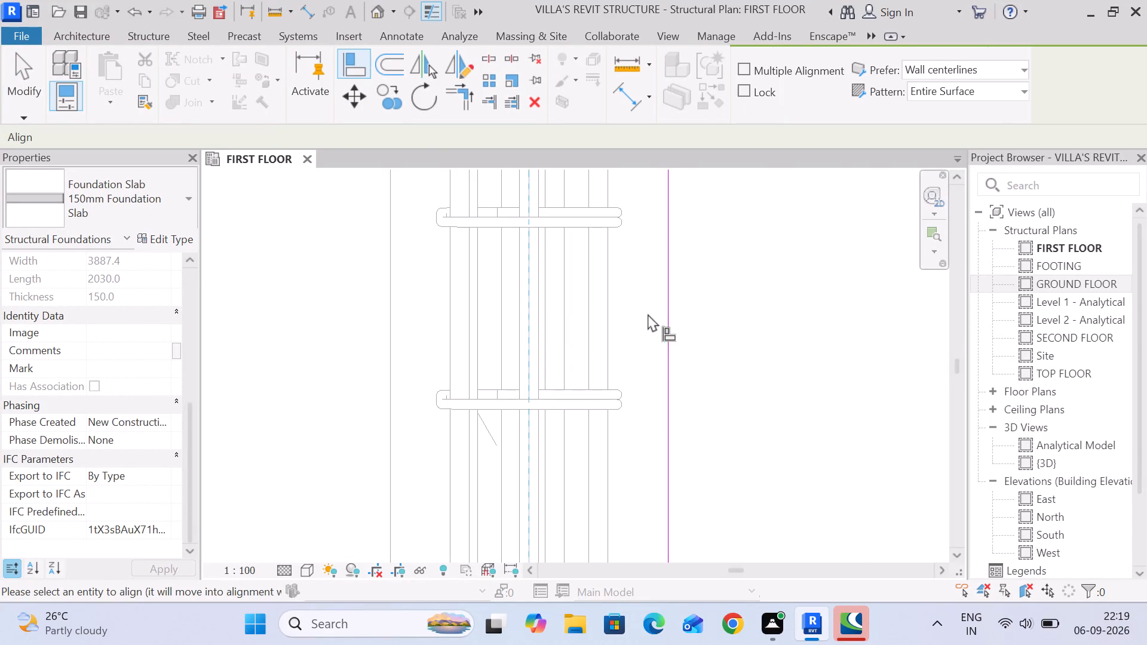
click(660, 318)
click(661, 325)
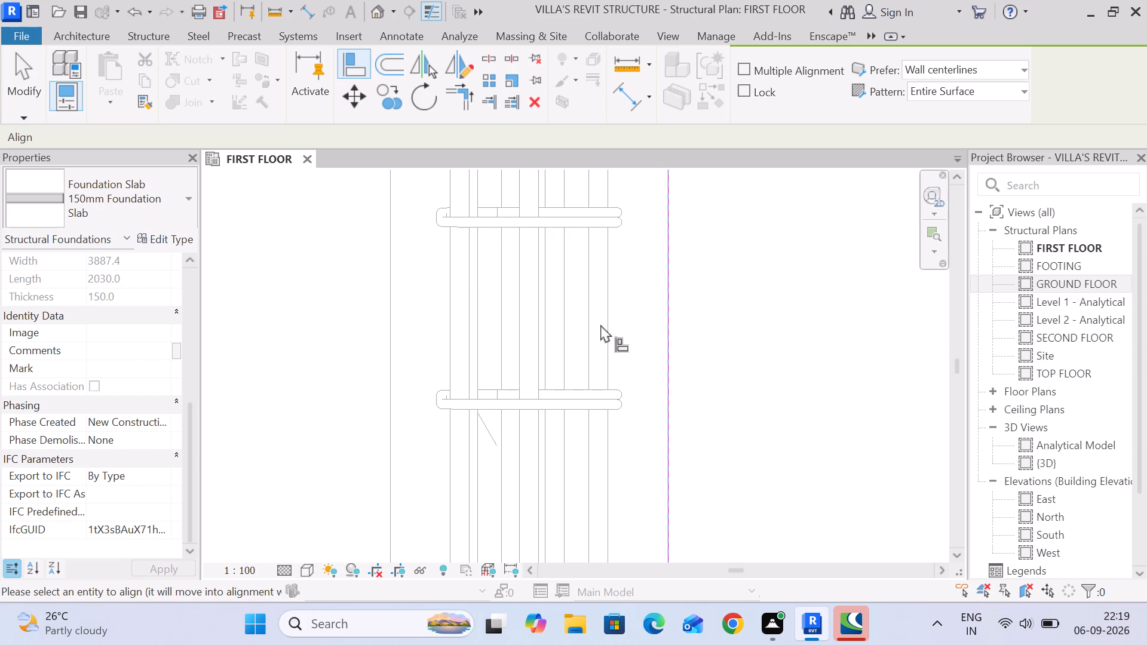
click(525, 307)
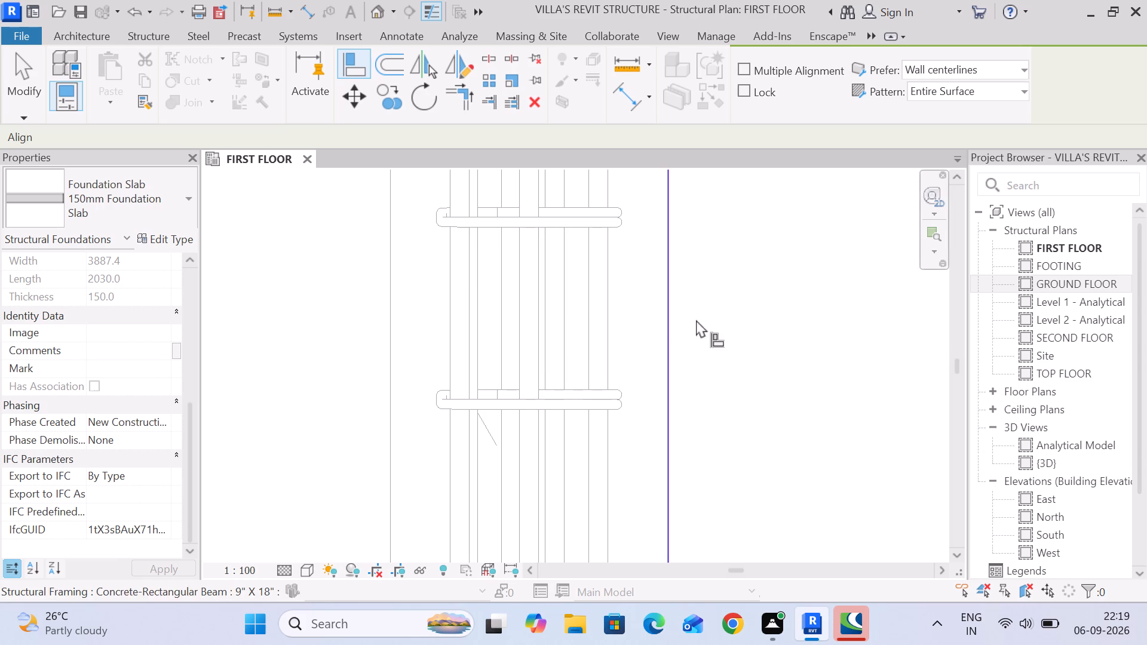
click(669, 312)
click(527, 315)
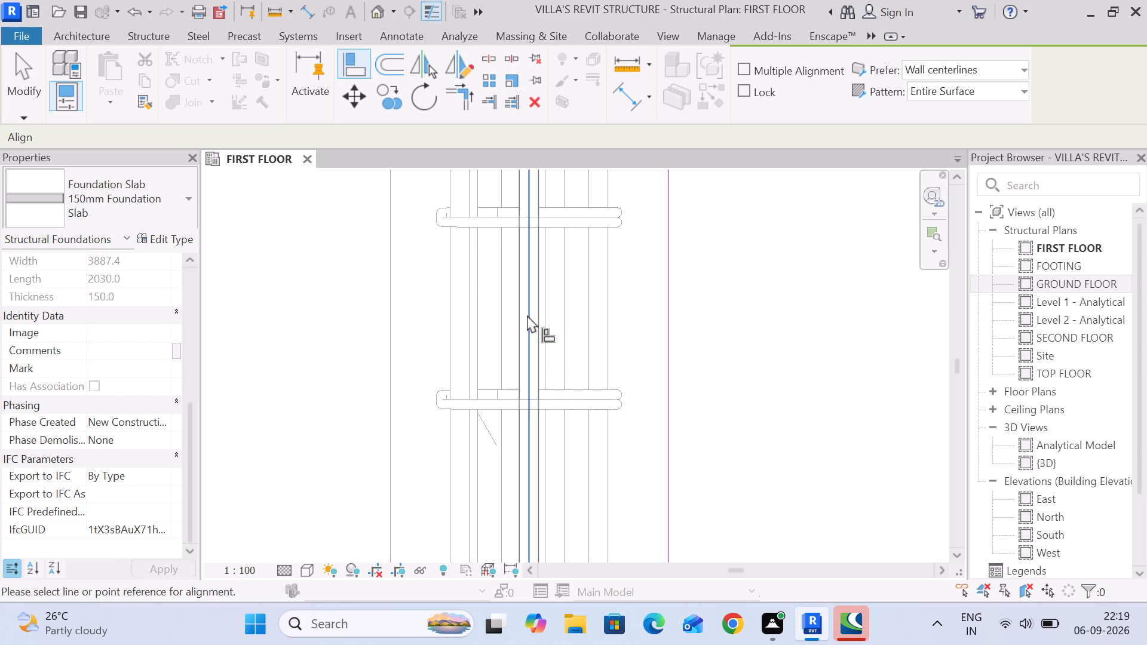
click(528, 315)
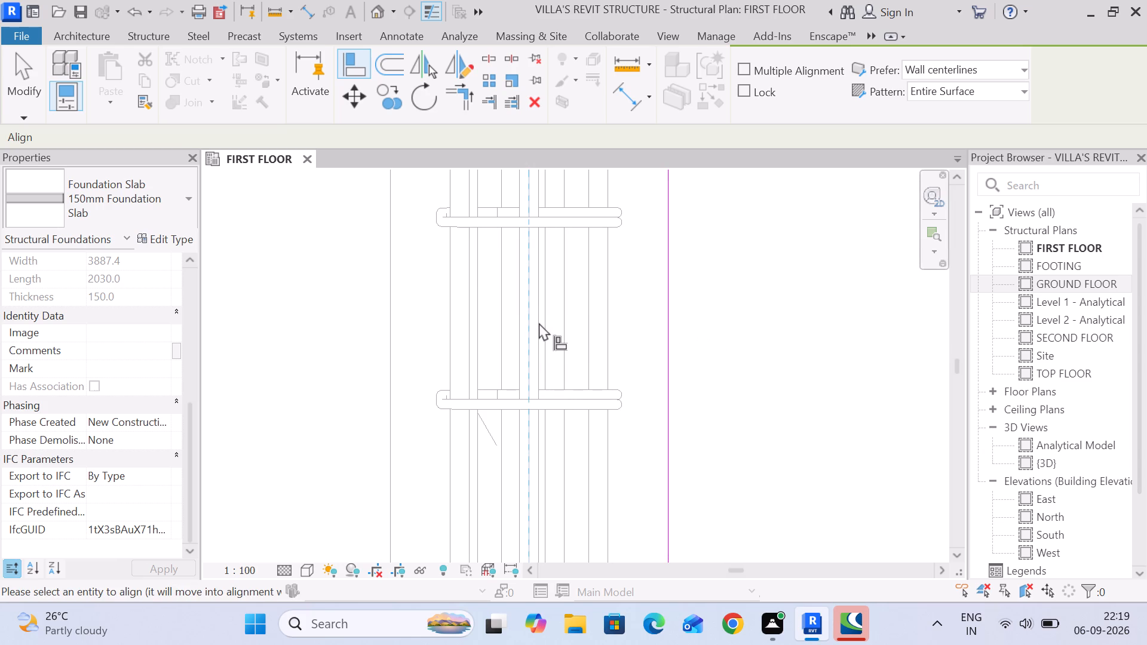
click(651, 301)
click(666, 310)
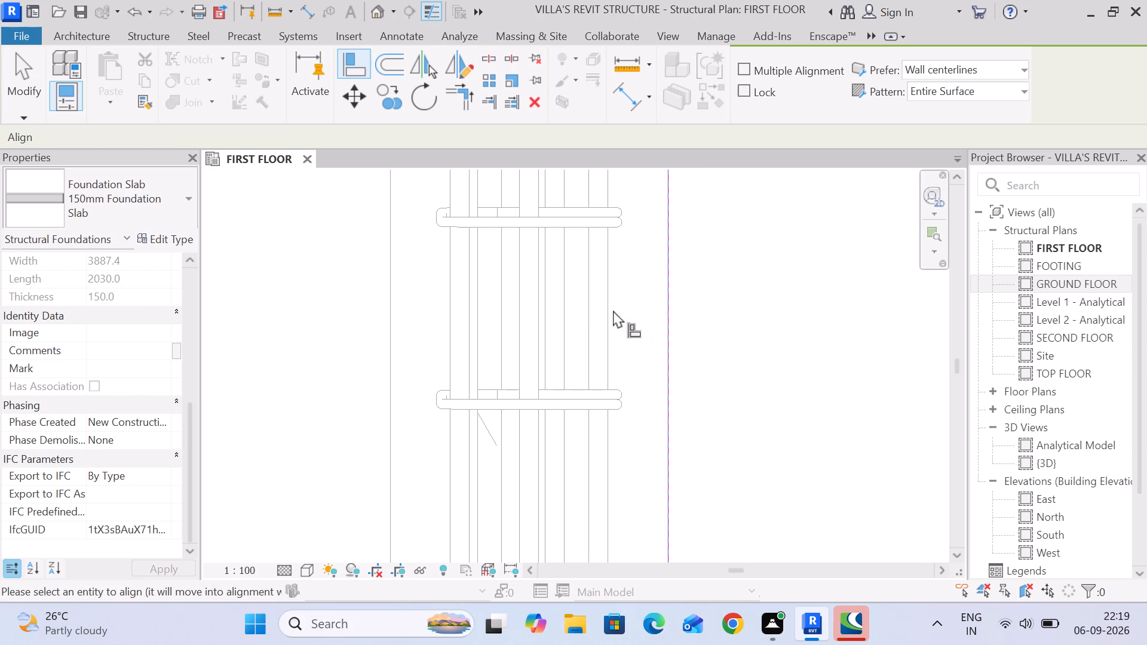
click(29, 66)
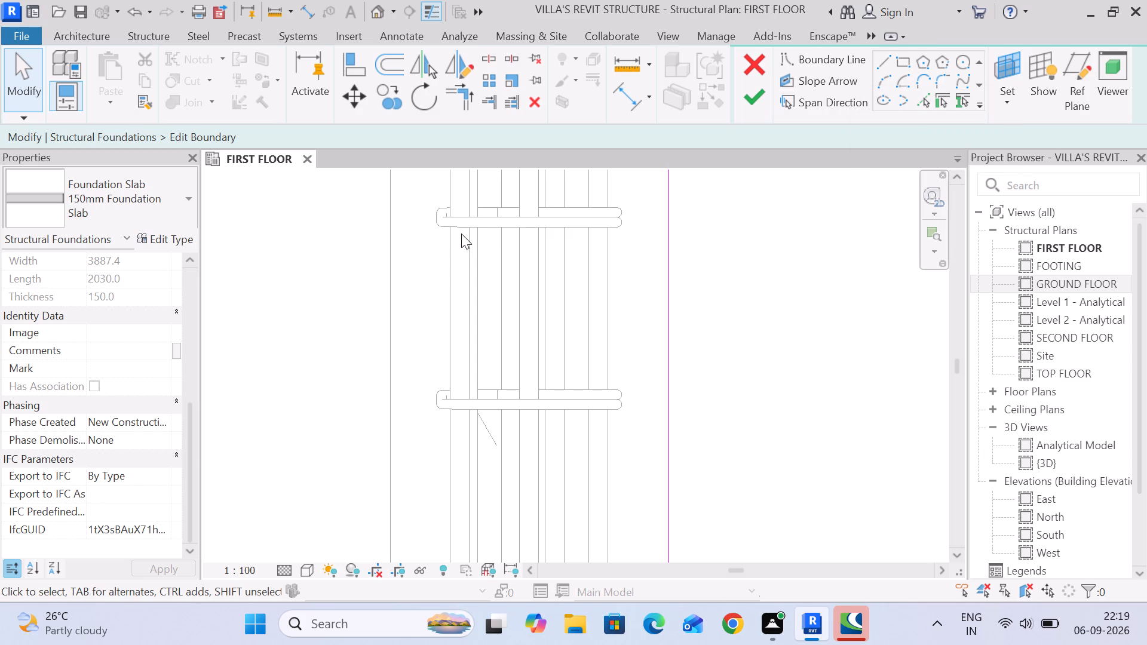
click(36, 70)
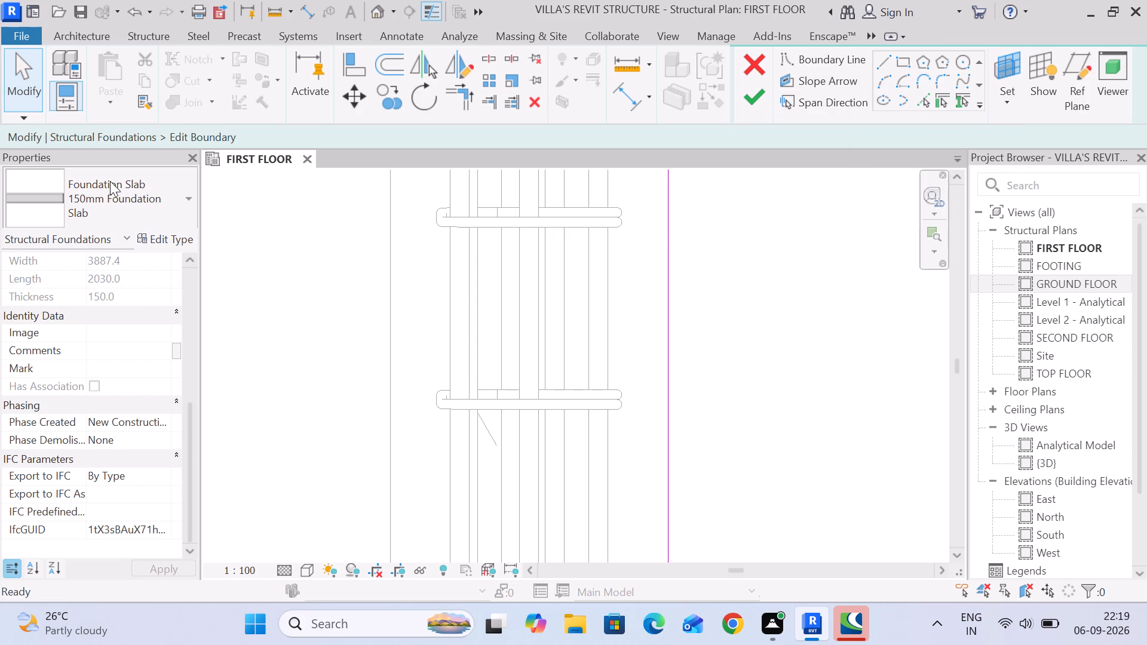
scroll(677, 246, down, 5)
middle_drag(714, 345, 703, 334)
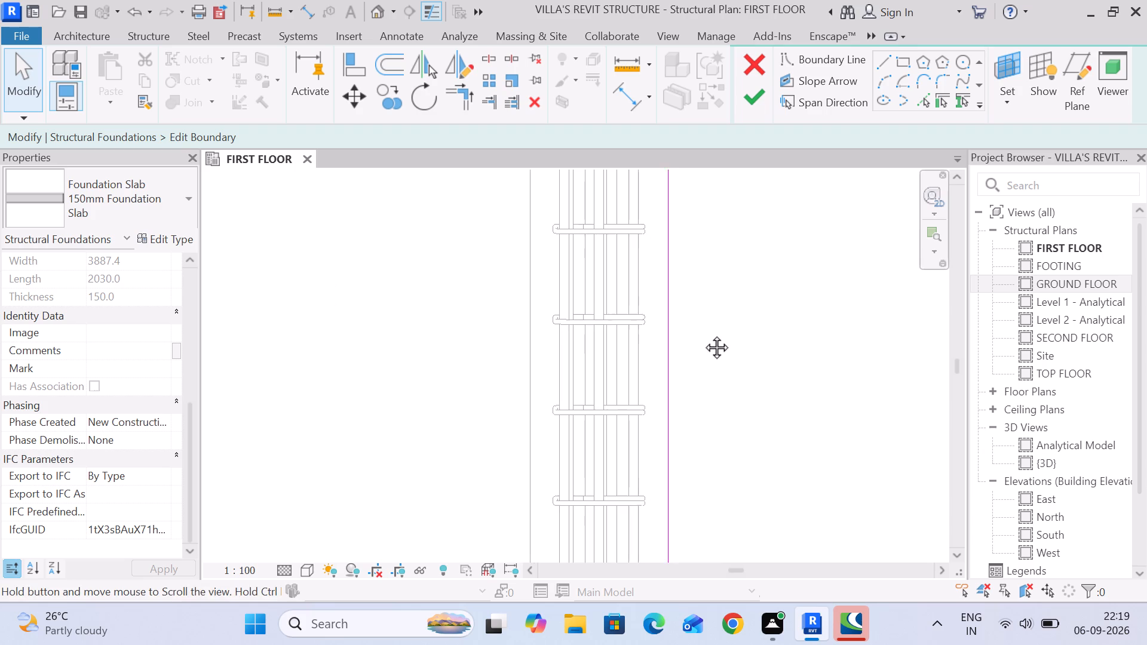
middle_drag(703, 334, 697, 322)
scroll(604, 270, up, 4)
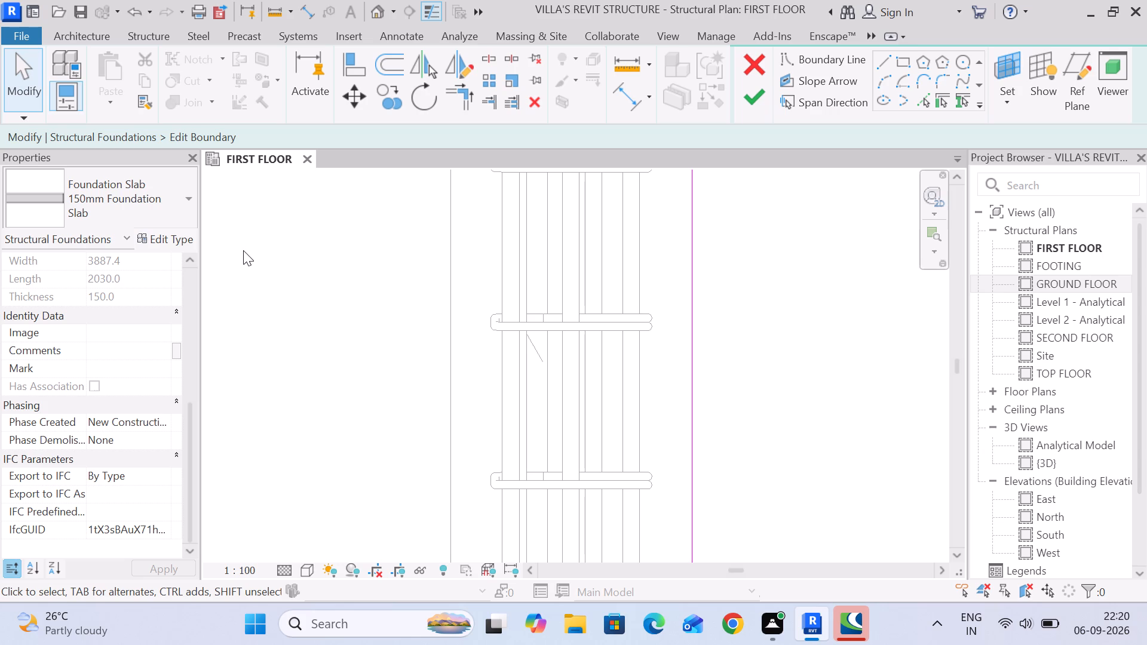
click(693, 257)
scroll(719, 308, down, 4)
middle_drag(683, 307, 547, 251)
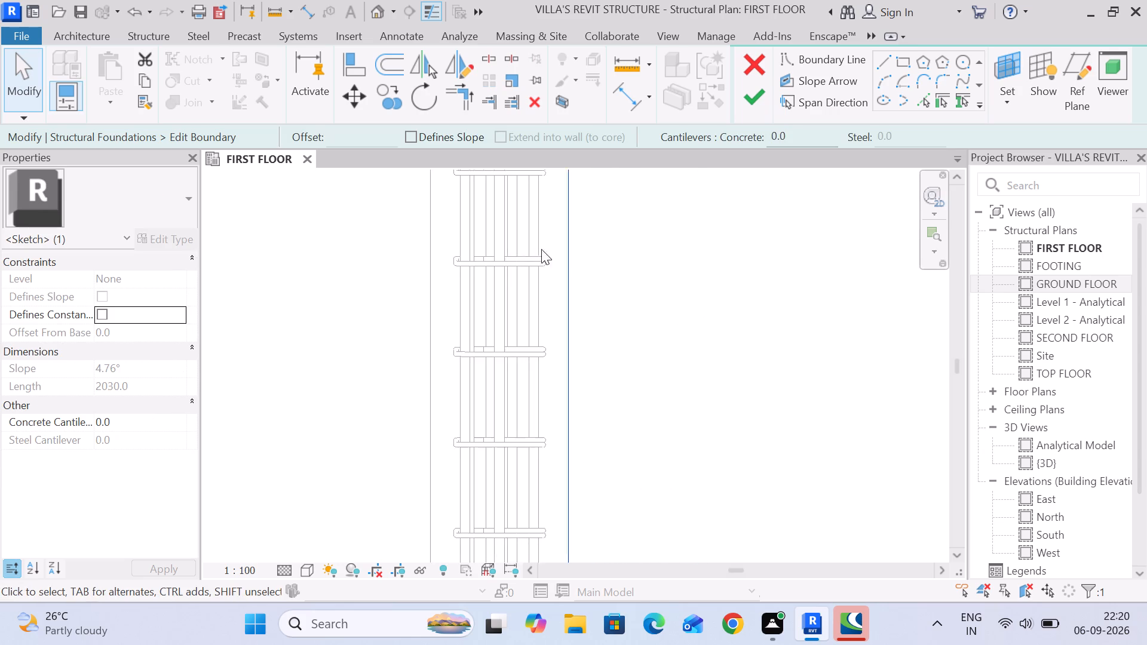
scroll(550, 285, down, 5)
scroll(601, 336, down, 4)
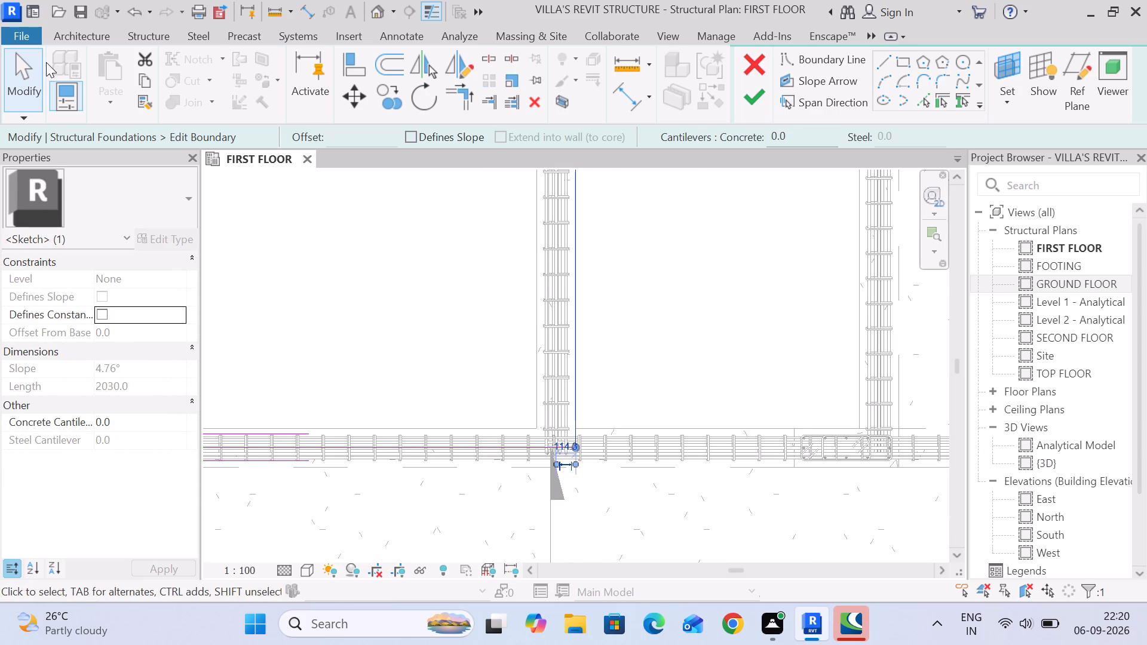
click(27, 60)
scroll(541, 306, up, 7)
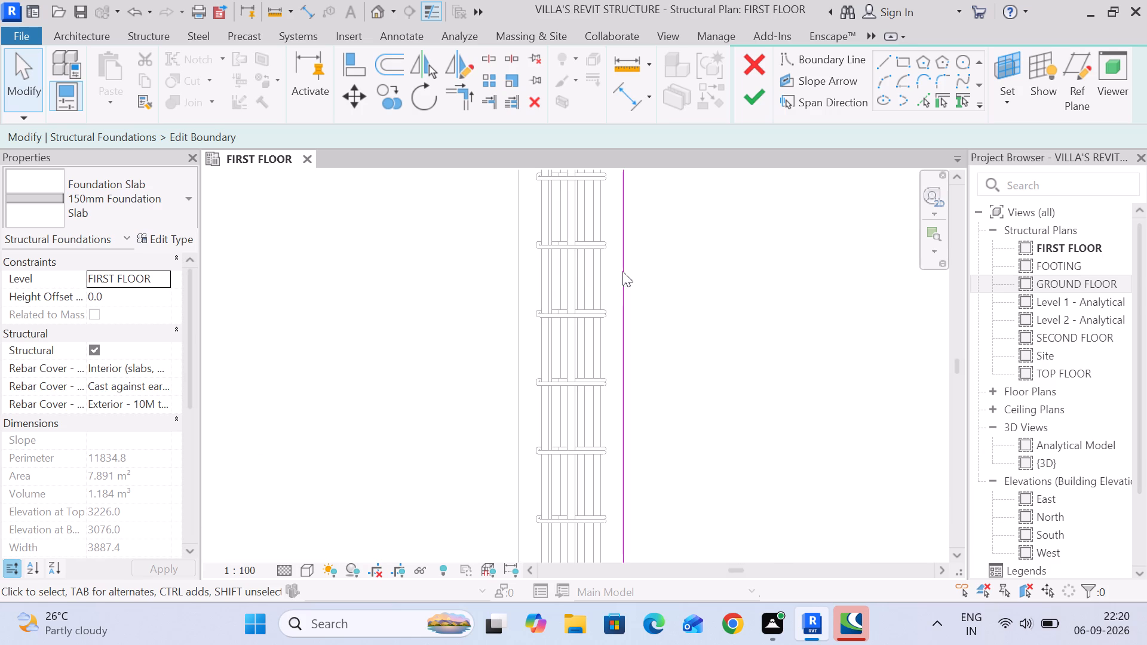
Align the slab boundary's right edge with the partition beam's central rebar line, then finish the boundary sketch.
click(350, 73)
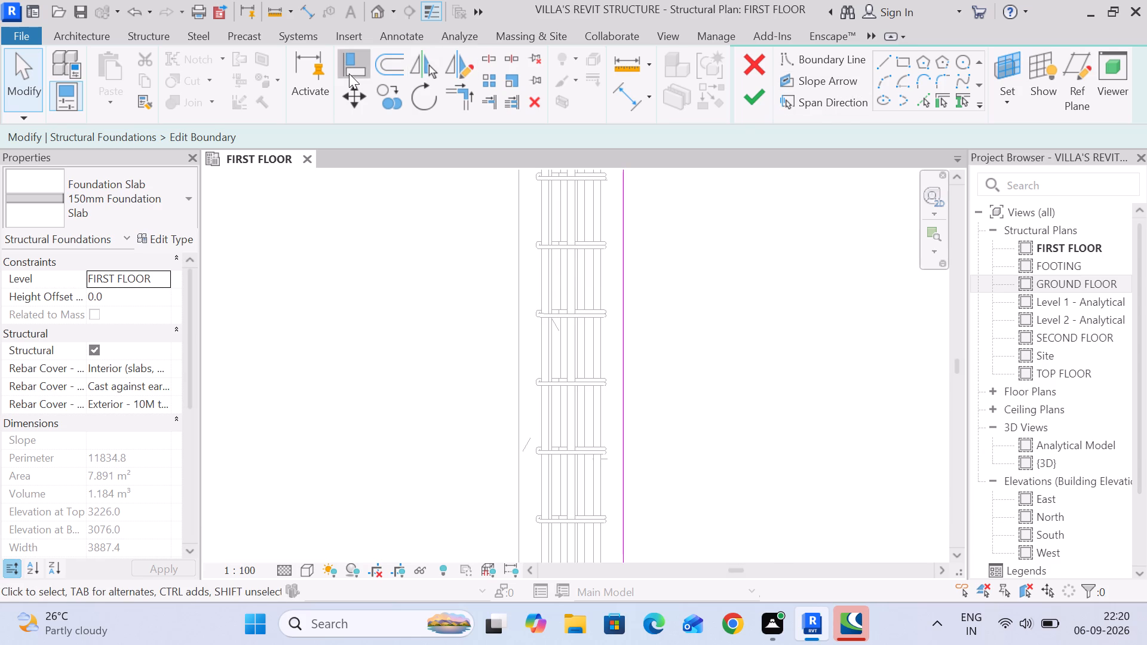
scroll(572, 348, up, 4)
click(572, 348)
click(663, 352)
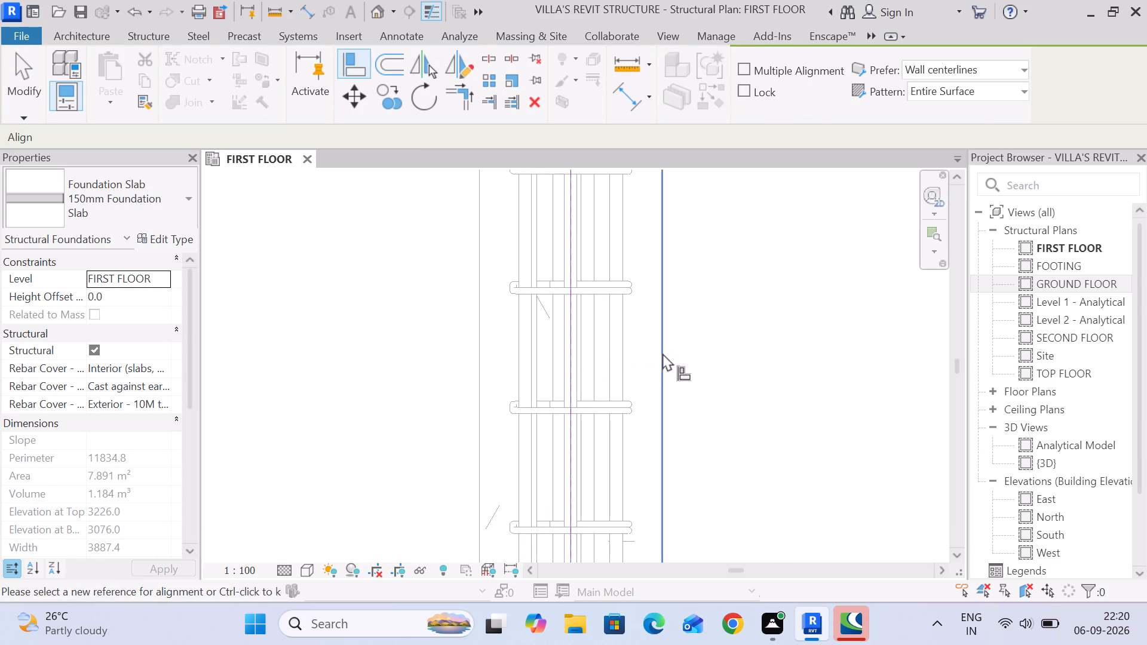
scroll(663, 357, down, 11)
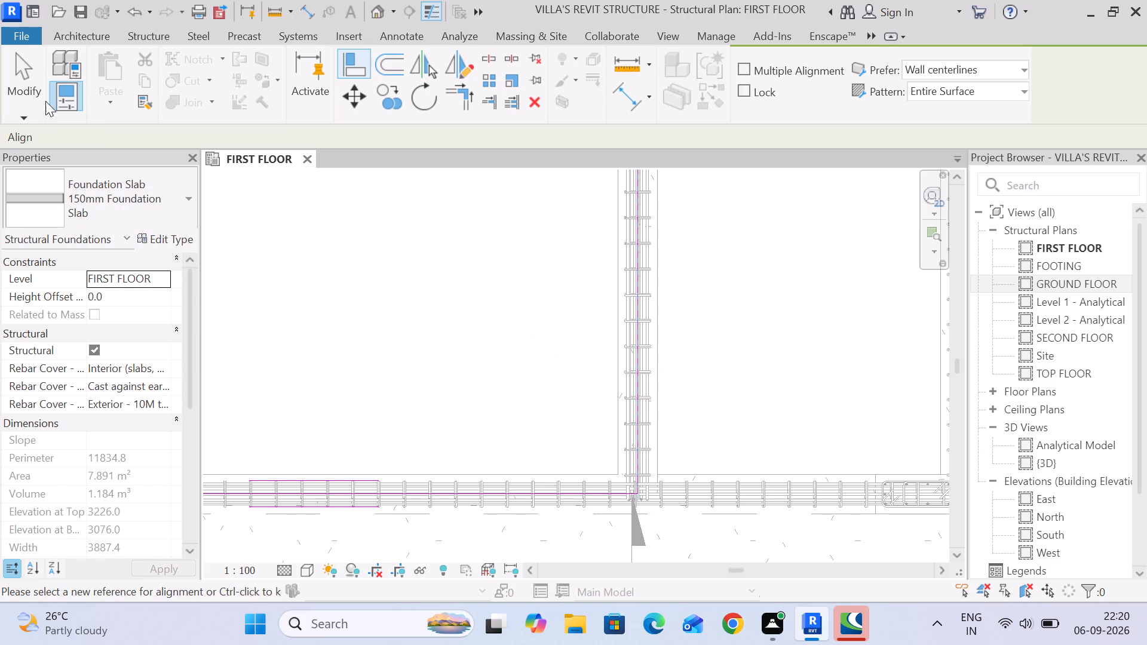
click(39, 90)
scroll(644, 416, up, 6)
scroll(642, 284, down, 9)
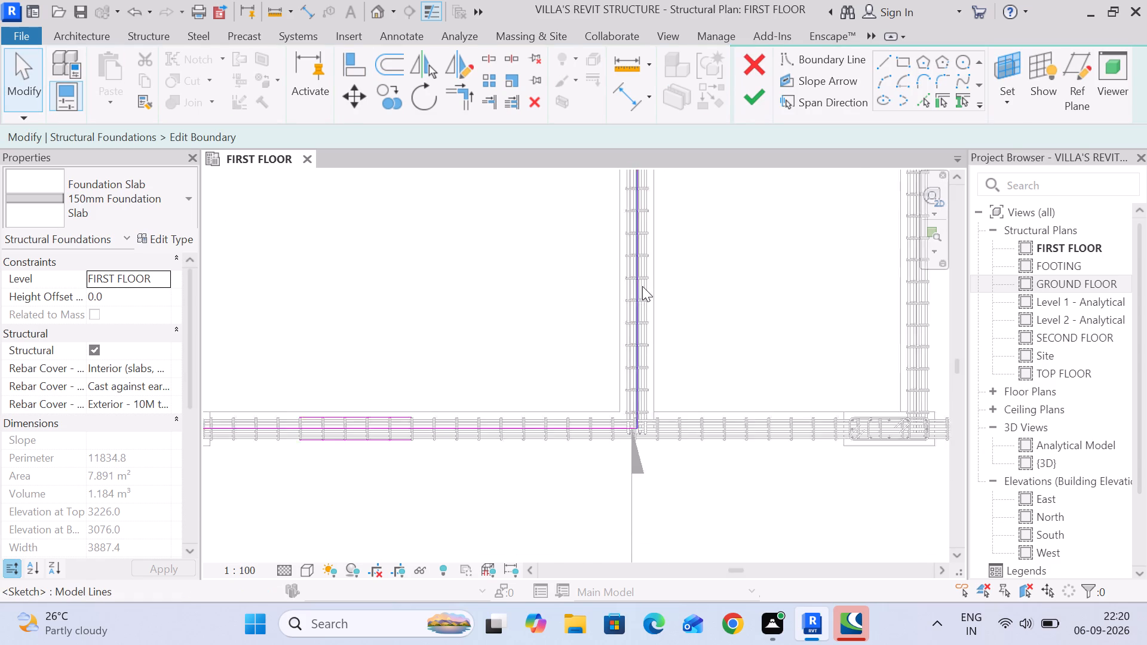
scroll(642, 286, down, 2)
middle_drag(658, 240, 655, 256)
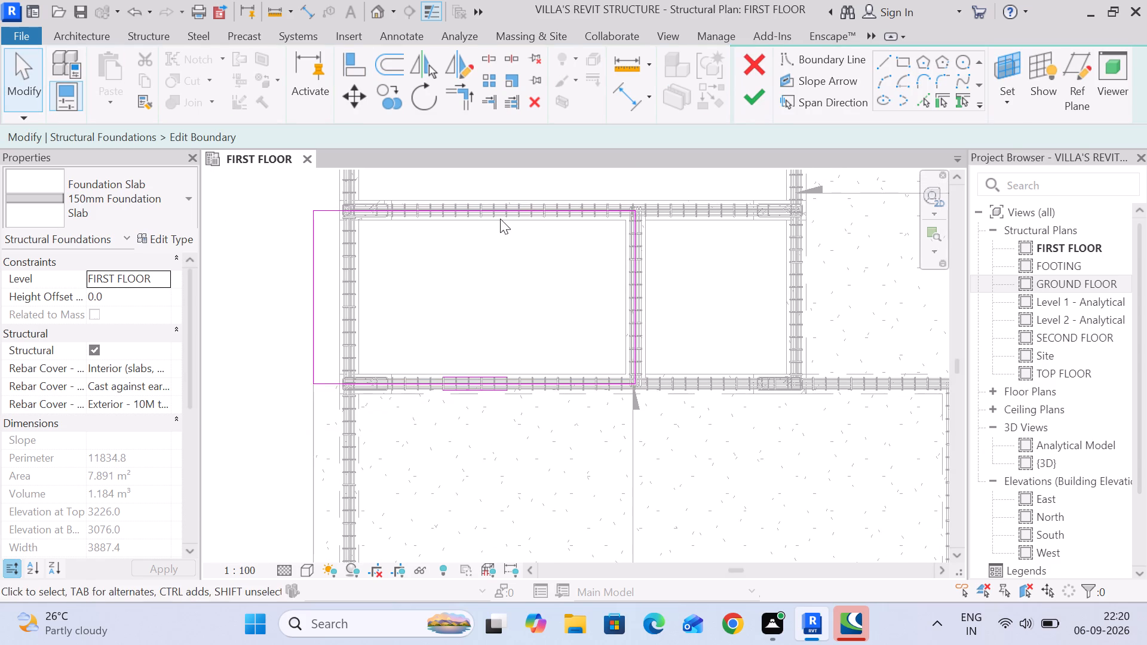
middle_drag(501, 232, 527, 380)
scroll(436, 386, down, 4)
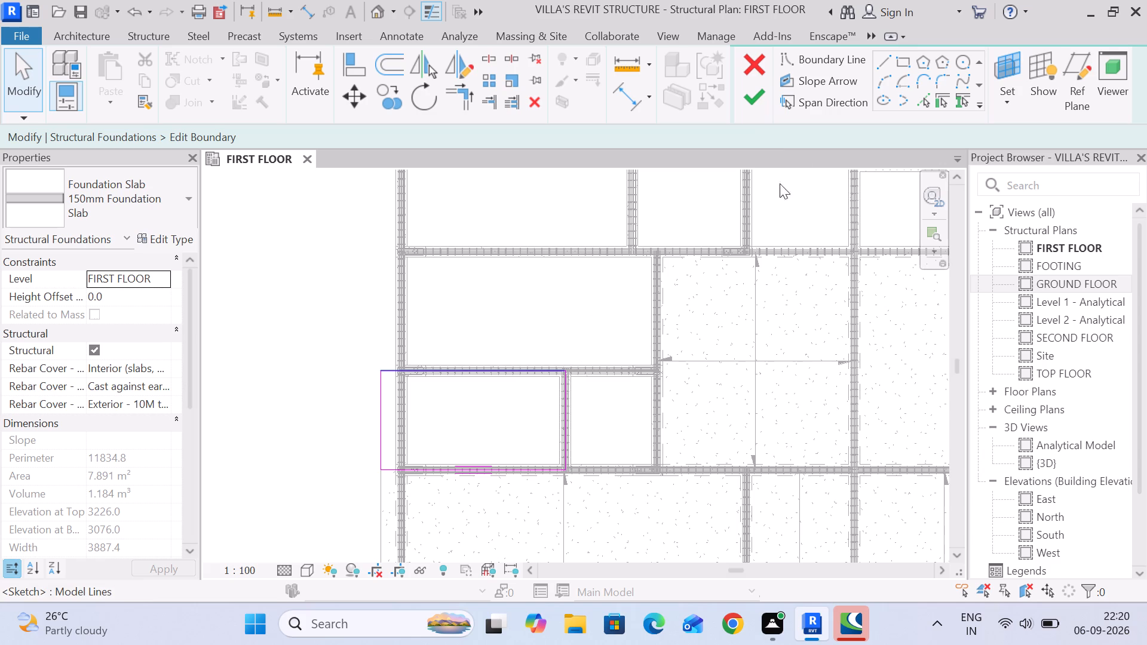
click(767, 99)
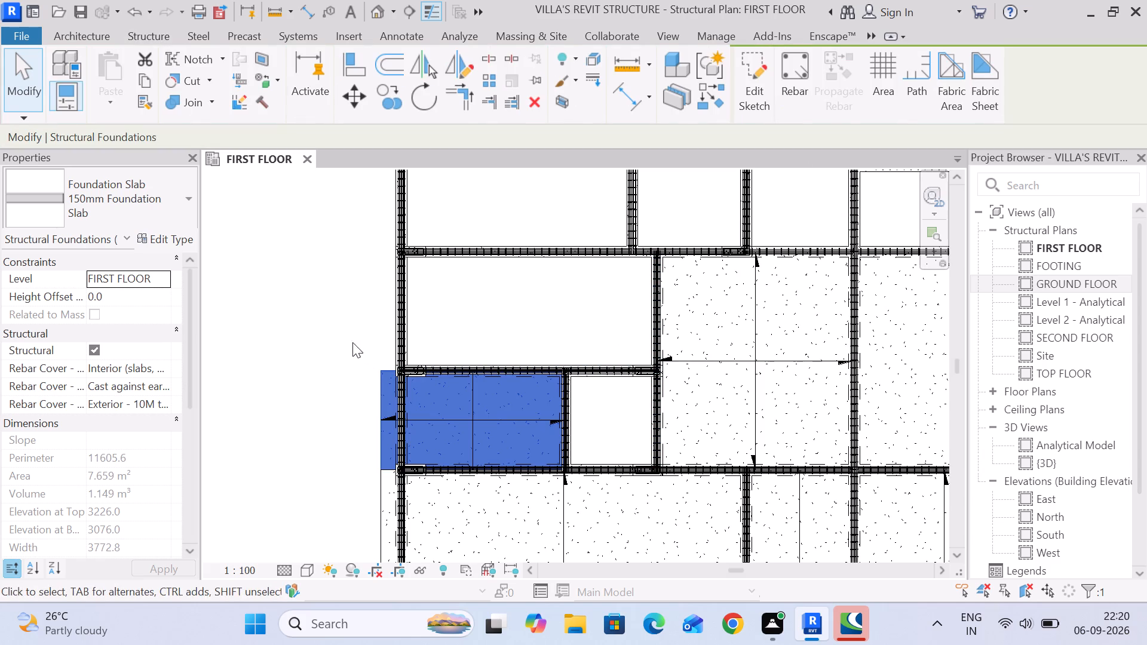
click(343, 296)
Draw a rectangular 150mm foundation slab boundary with a 0.01" offset around the empty room directly above the small left room.
scroll(484, 386, up, 4)
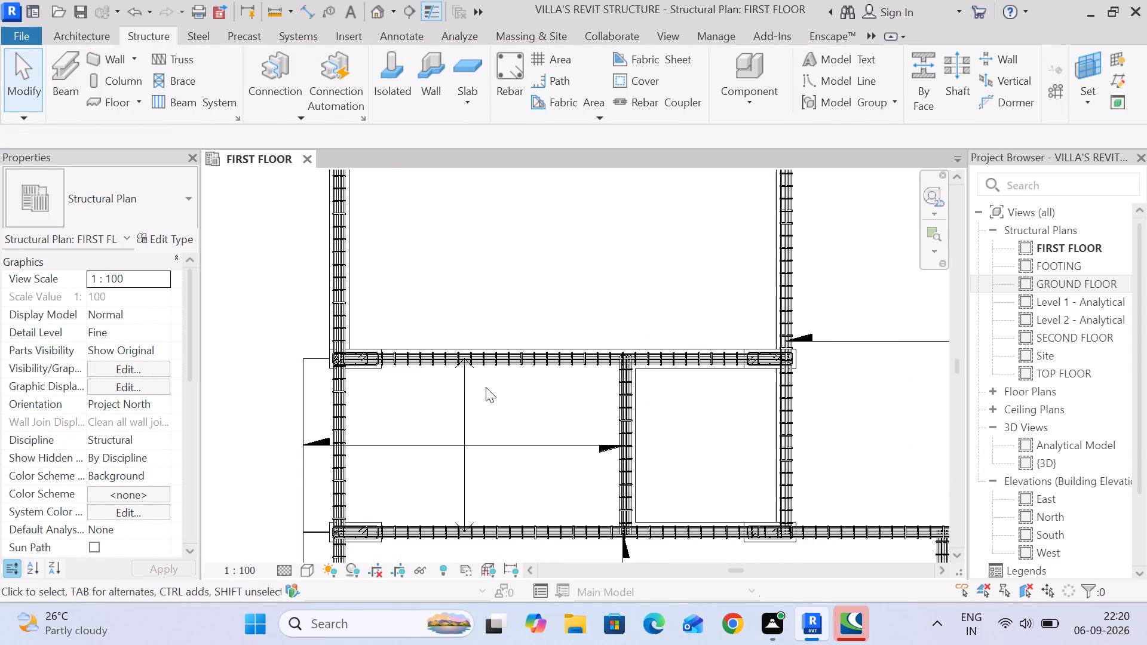
scroll(486, 387, down, 3)
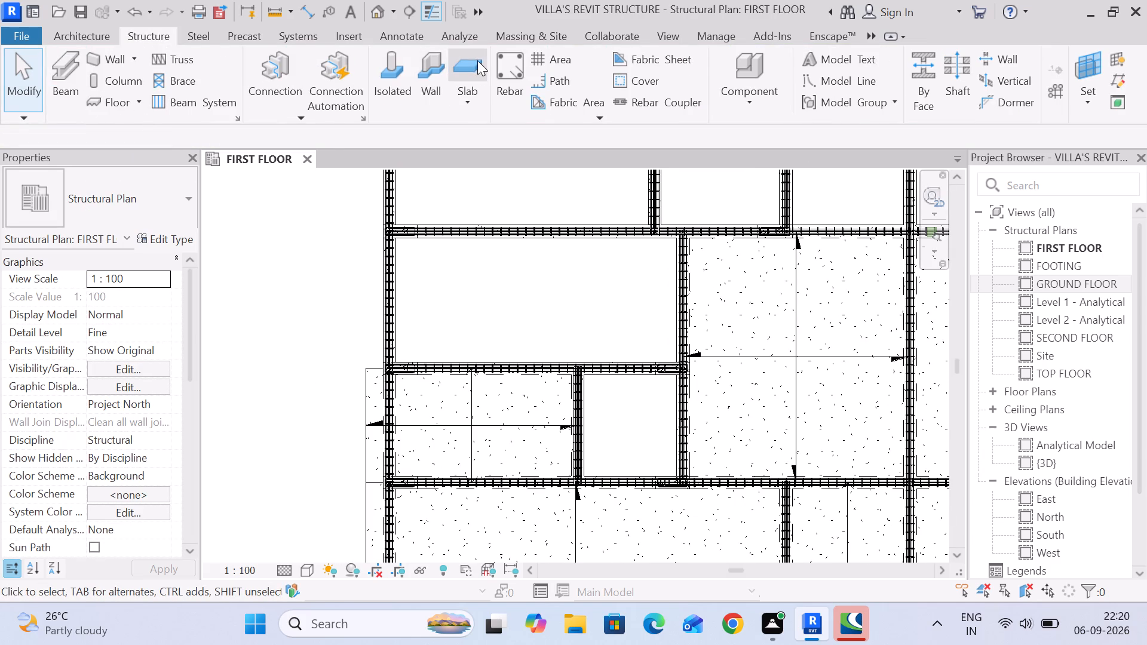
click(477, 59)
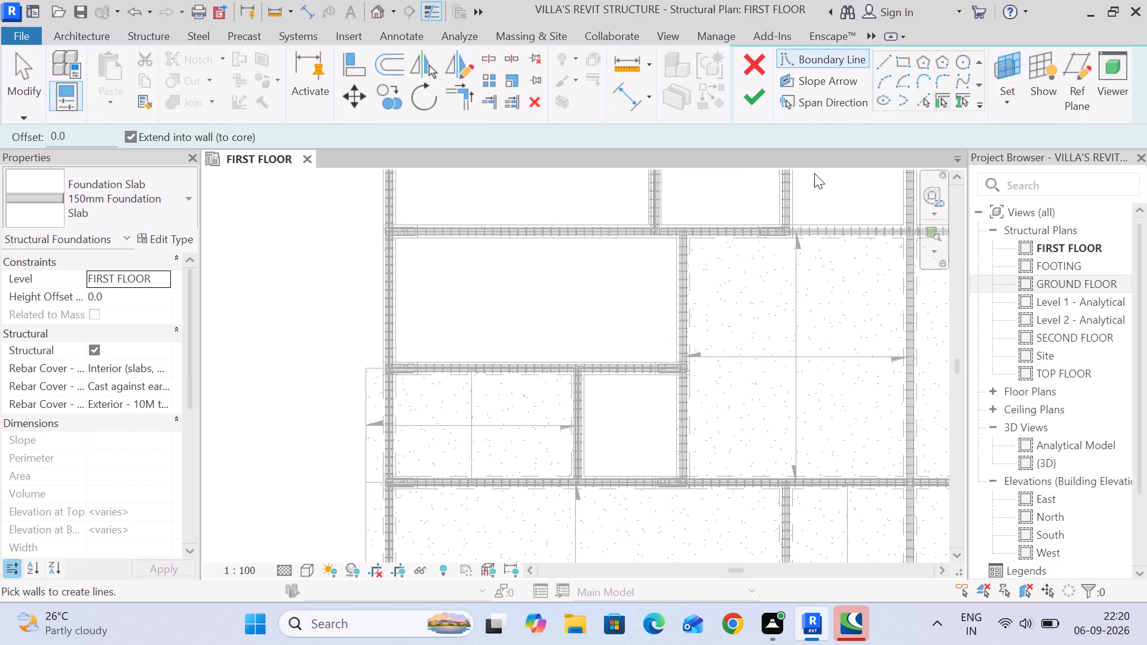
click(897, 62)
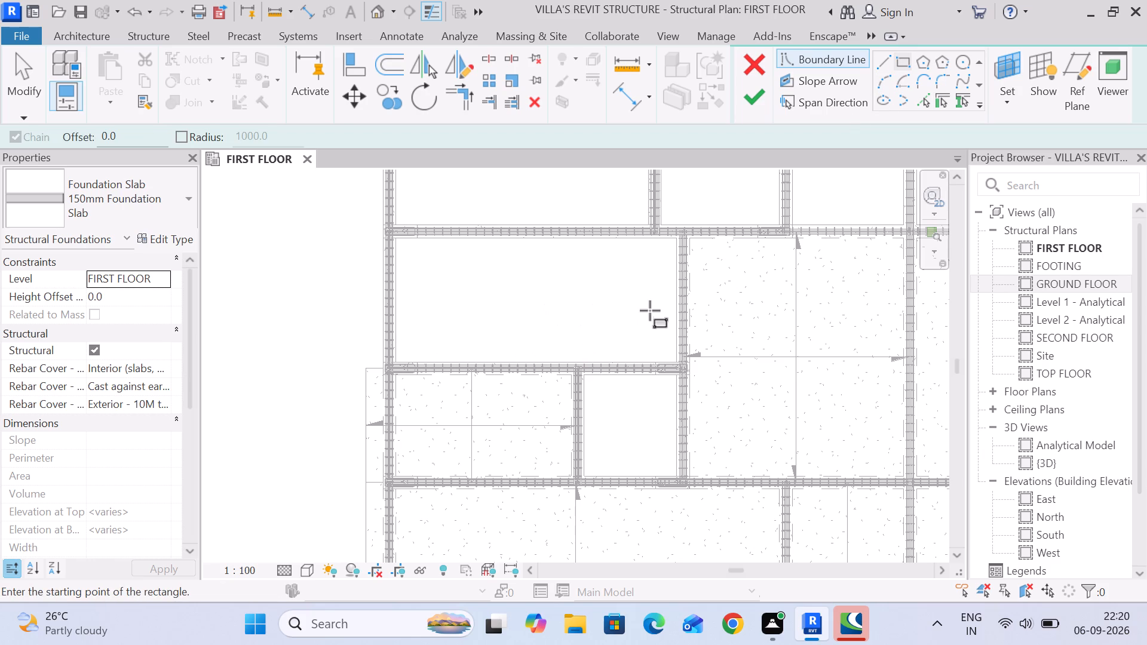
scroll(677, 374, up, 14)
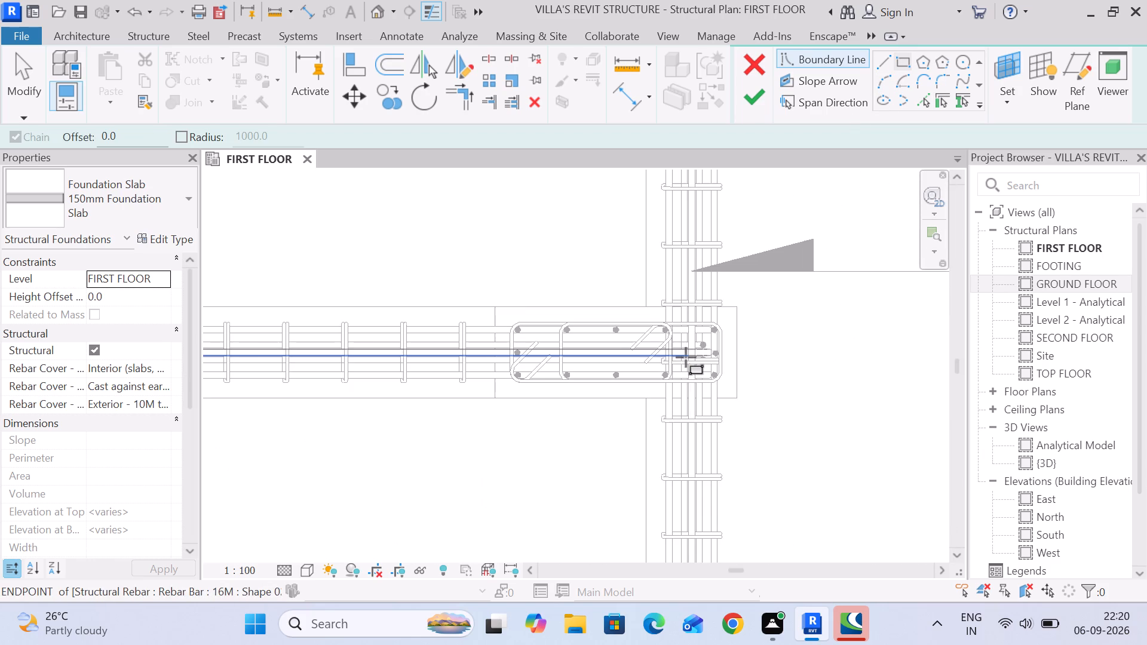
scroll(687, 355, up, 8)
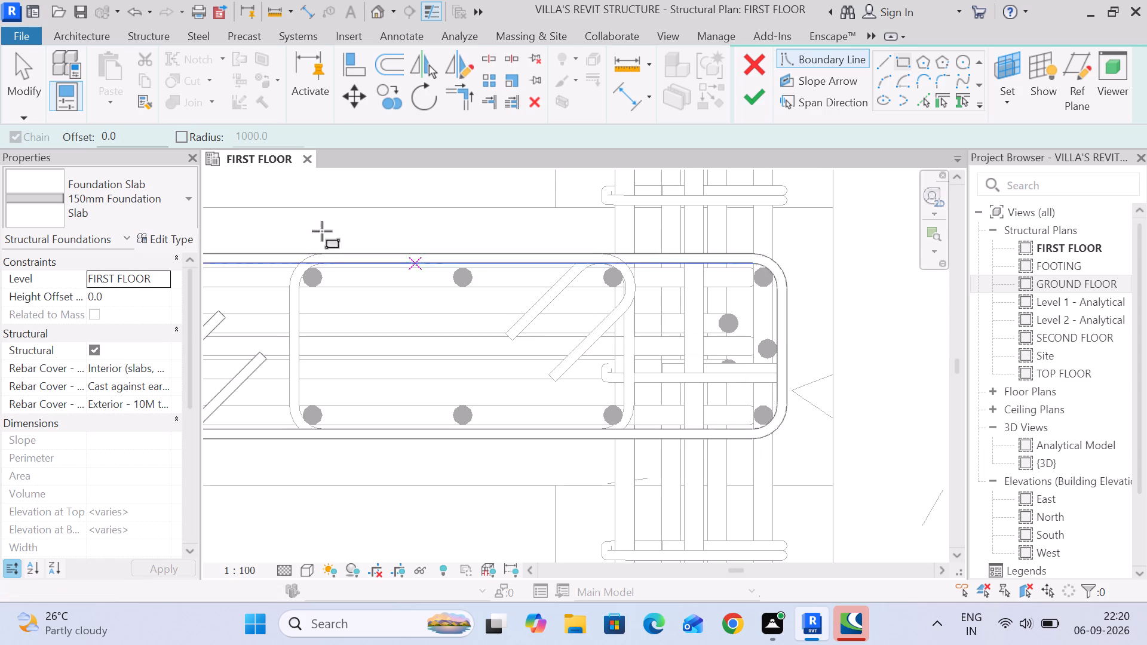
drag(128, 134, 53, 121)
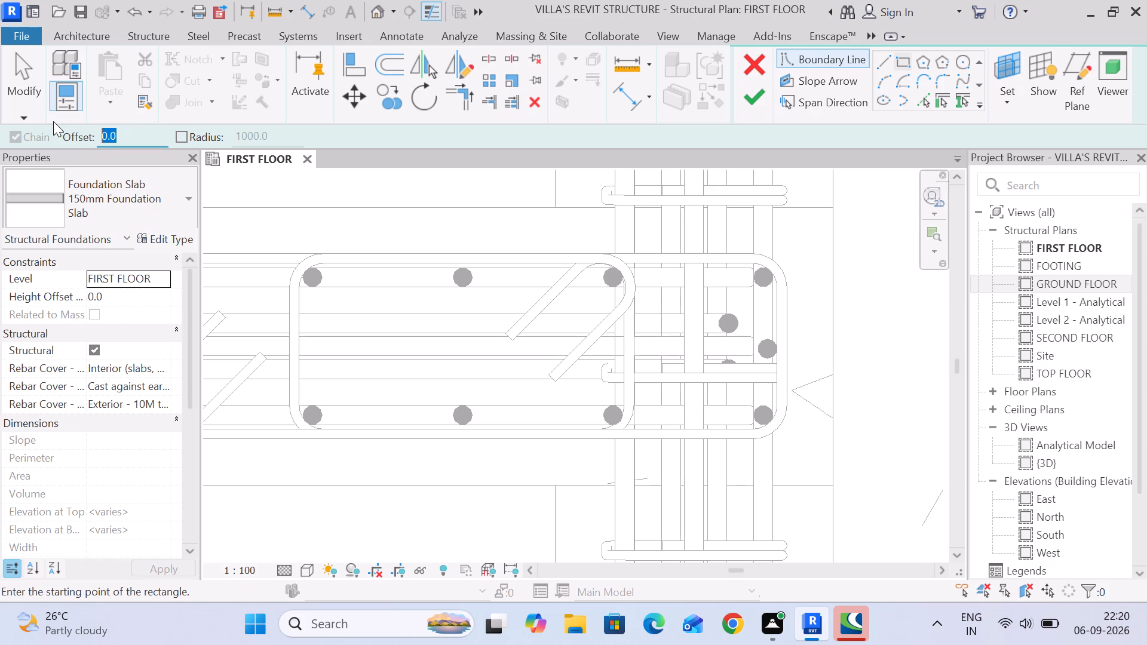
text(0.01)
key(shift+quotedbl)
key(Return)
click(694, 348)
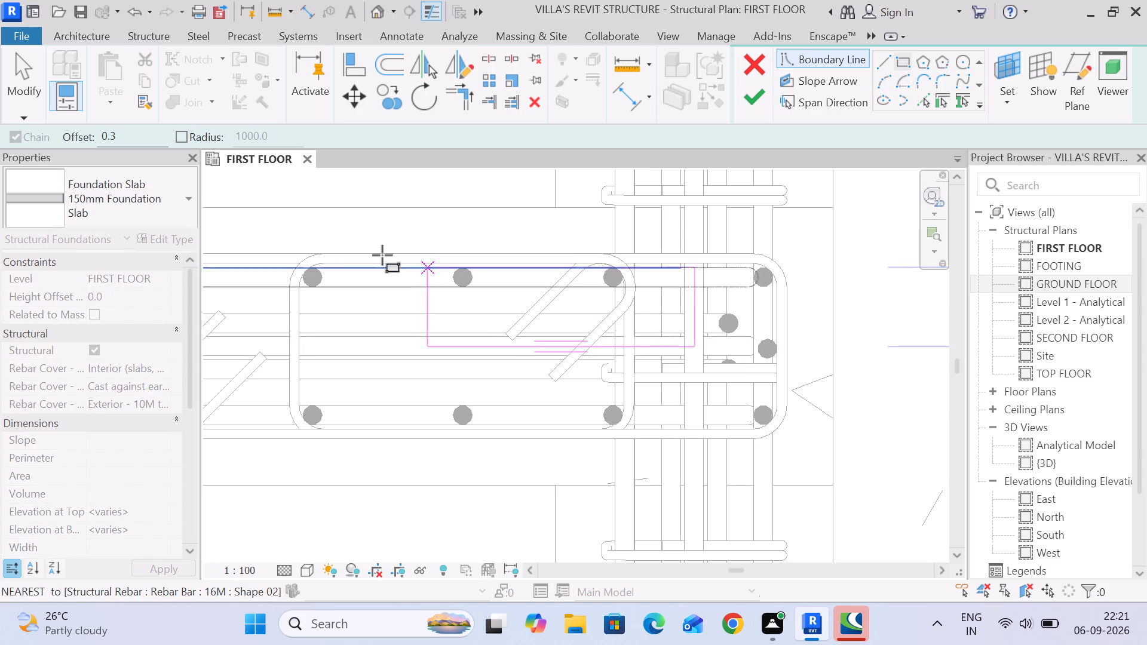
scroll(388, 255, down, 5)
key(space)
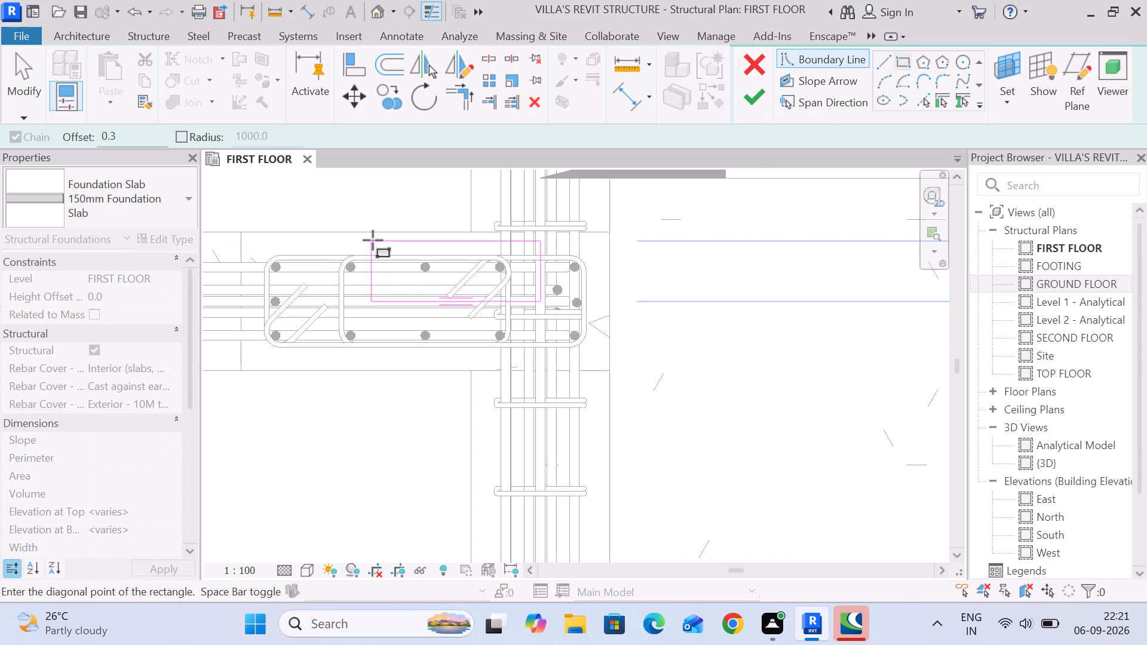
scroll(373, 240, down, 13)
middle_drag(342, 214, 492, 420)
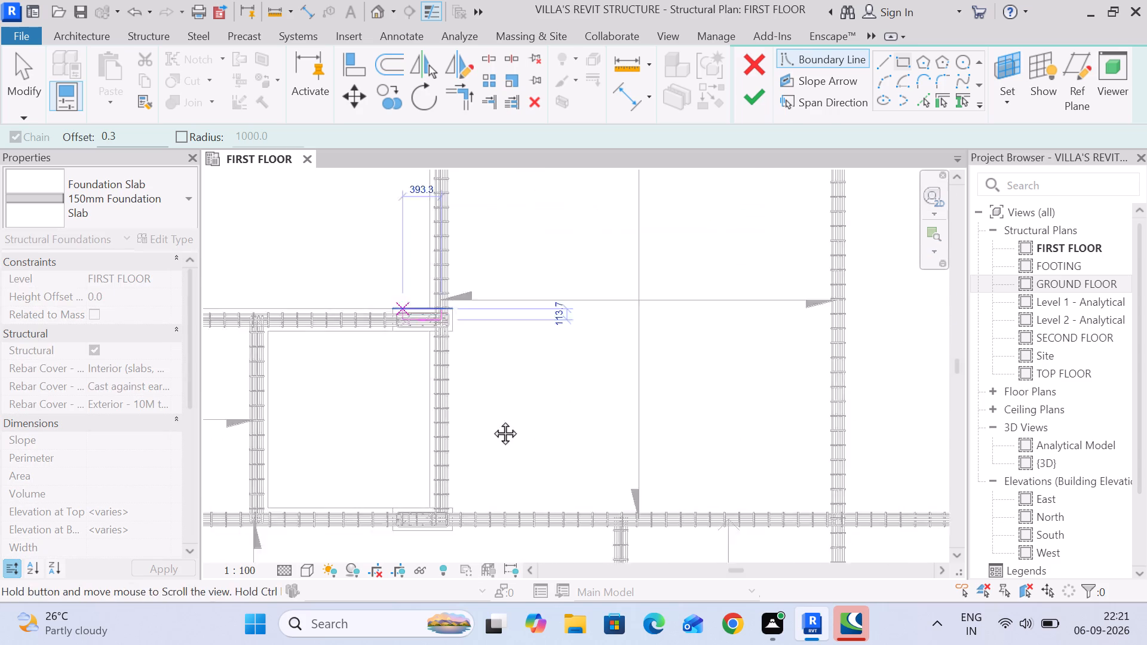
middle_drag(492, 420, 556, 492)
scroll(399, 319, down, 4)
middle_drag(410, 324, 724, 332)
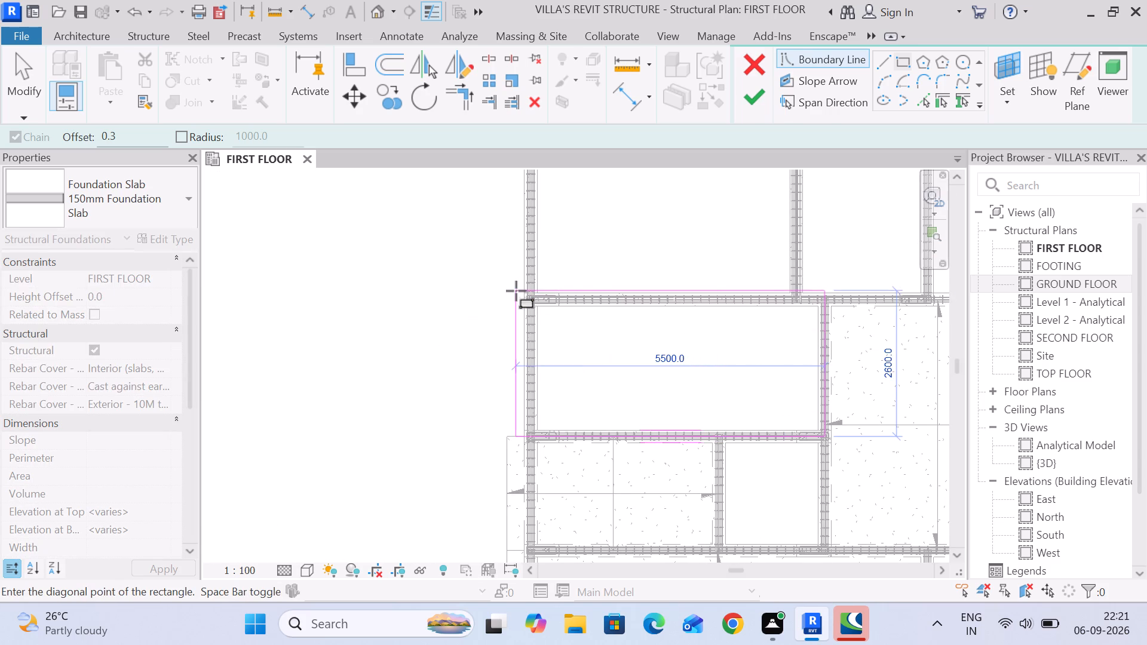
scroll(516, 291, up, 10)
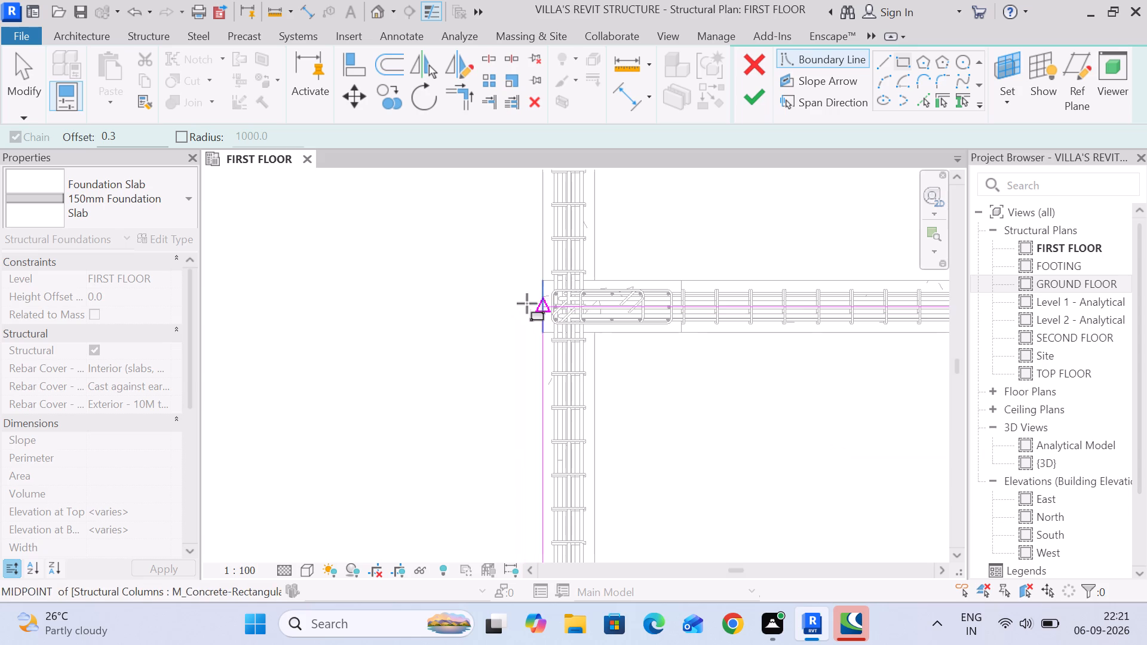
scroll(523, 309, up, 6)
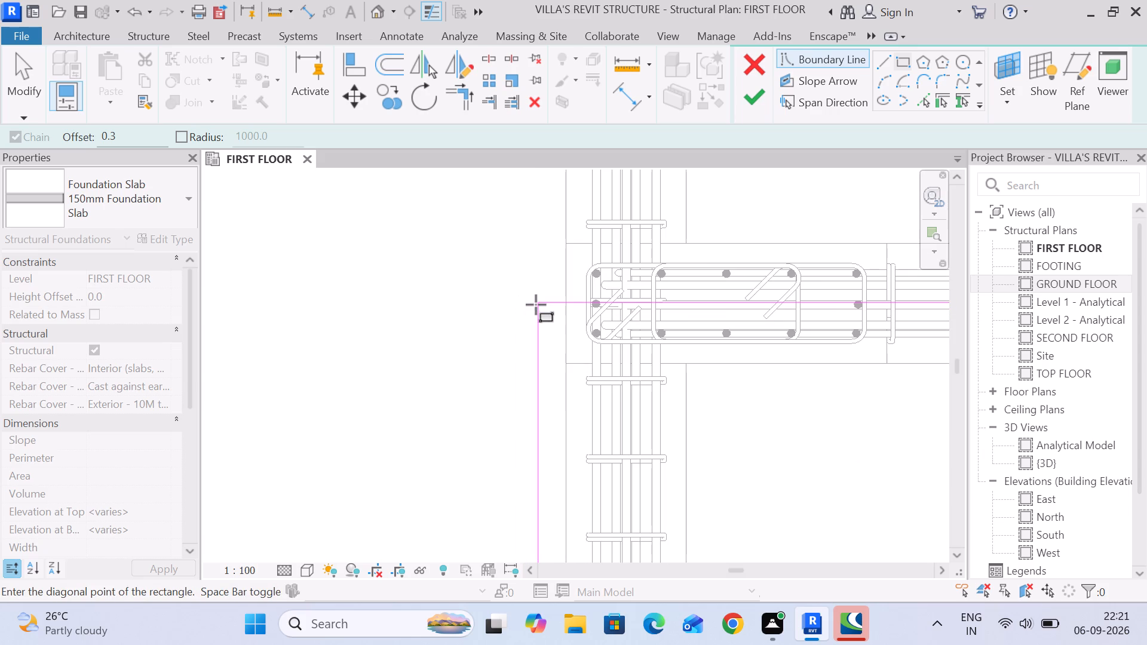
click(512, 305)
scroll(520, 333, down, 5)
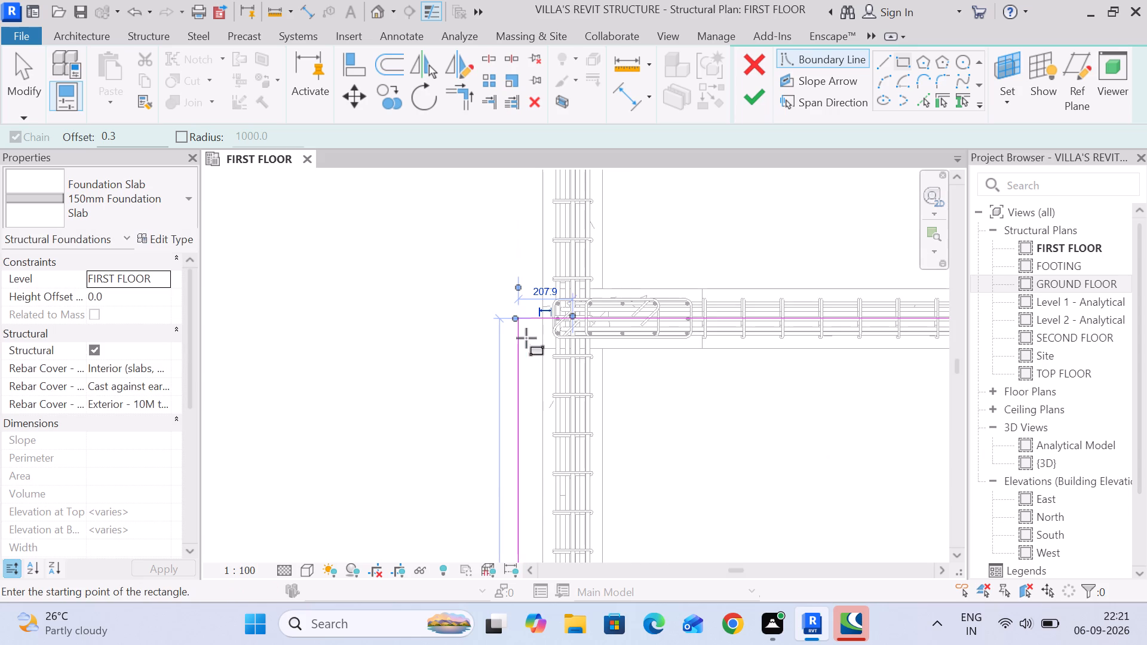
key(Escape)
scroll(526, 407, down, 4)
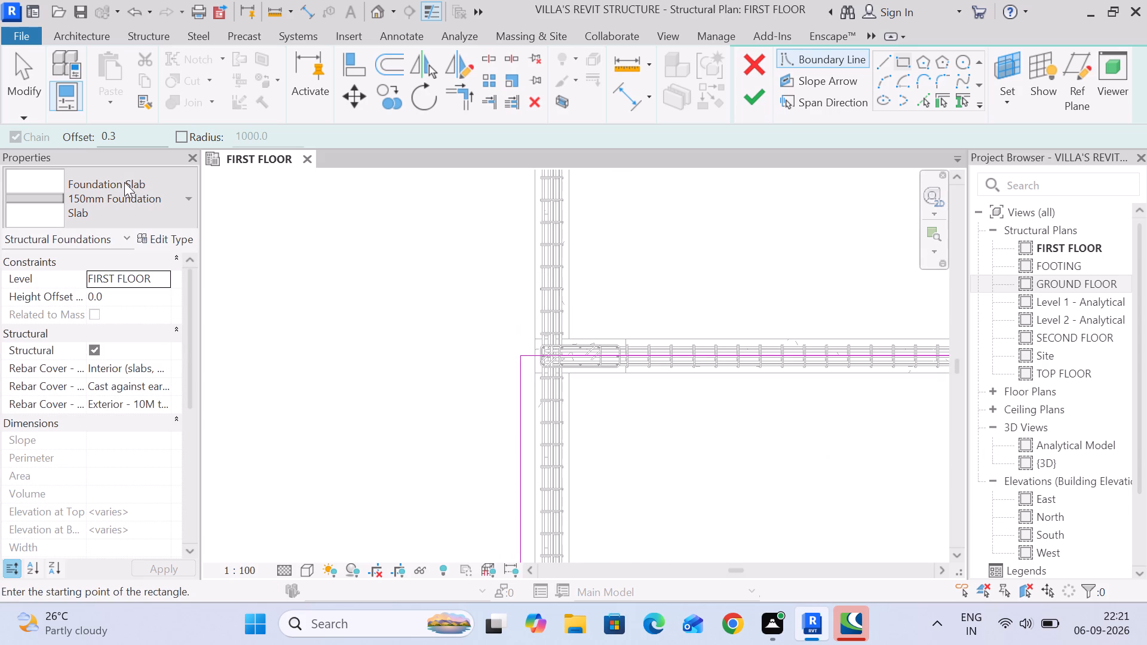
click(19, 99)
Align the new boundary's left edge with the outer left edge of the small left room's slab below.
click(344, 62)
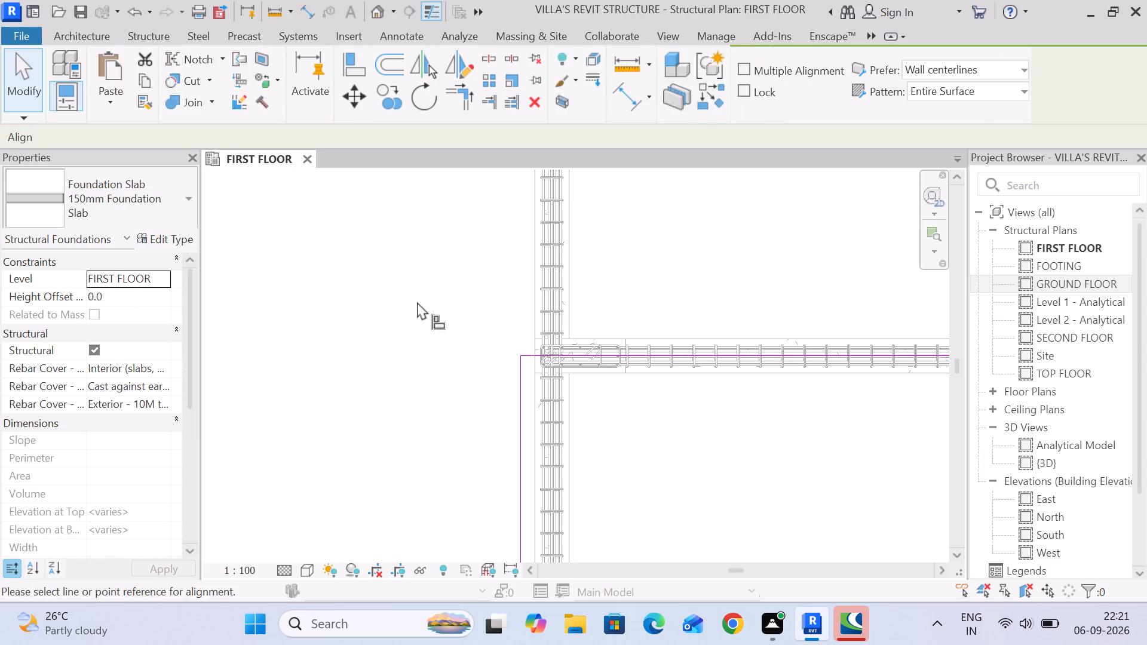
middle_drag(533, 430, 472, 235)
scroll(489, 294, down, 4)
middle_drag(456, 477, 448, 306)
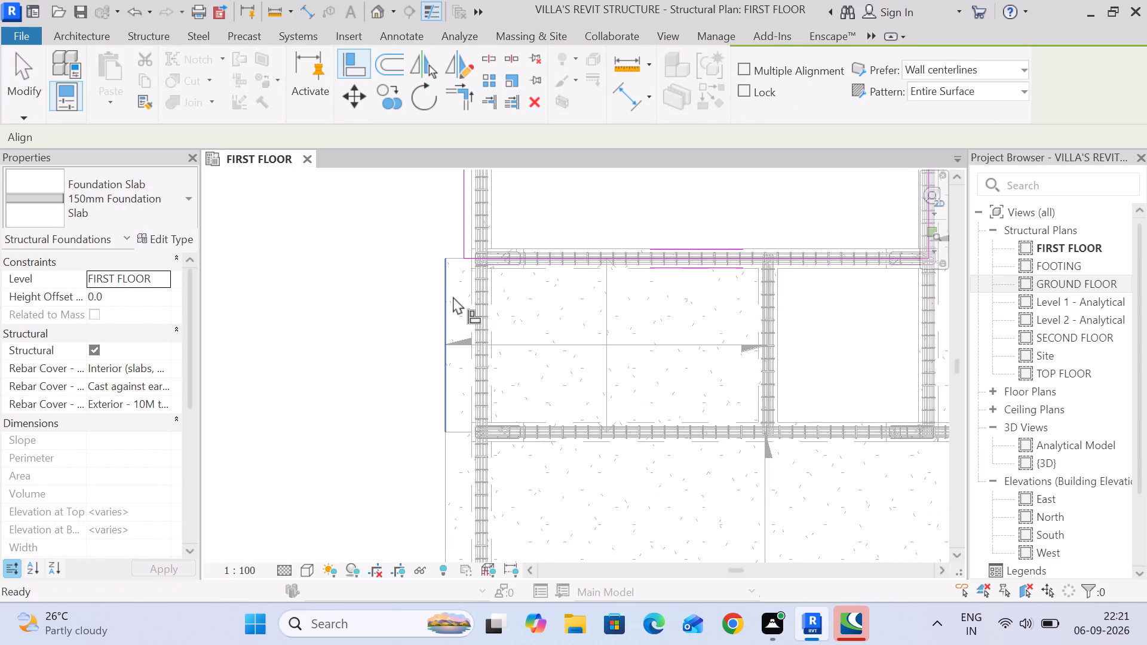
click(447, 288)
click(459, 236)
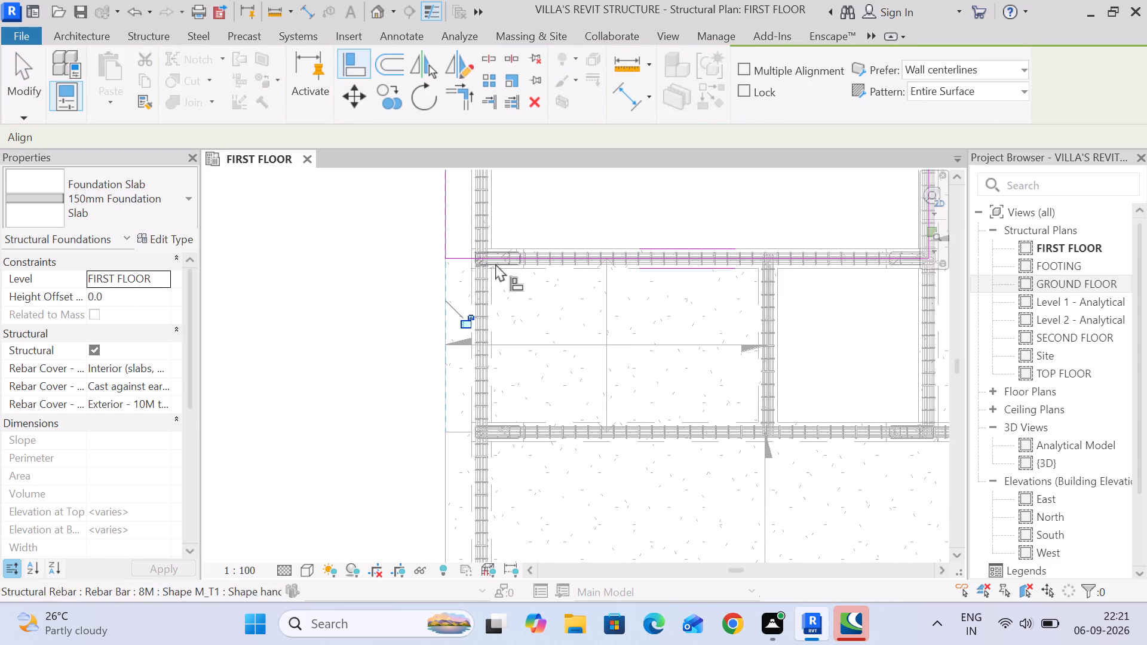
middle_drag(499, 282, 535, 497)
click(11, 81)
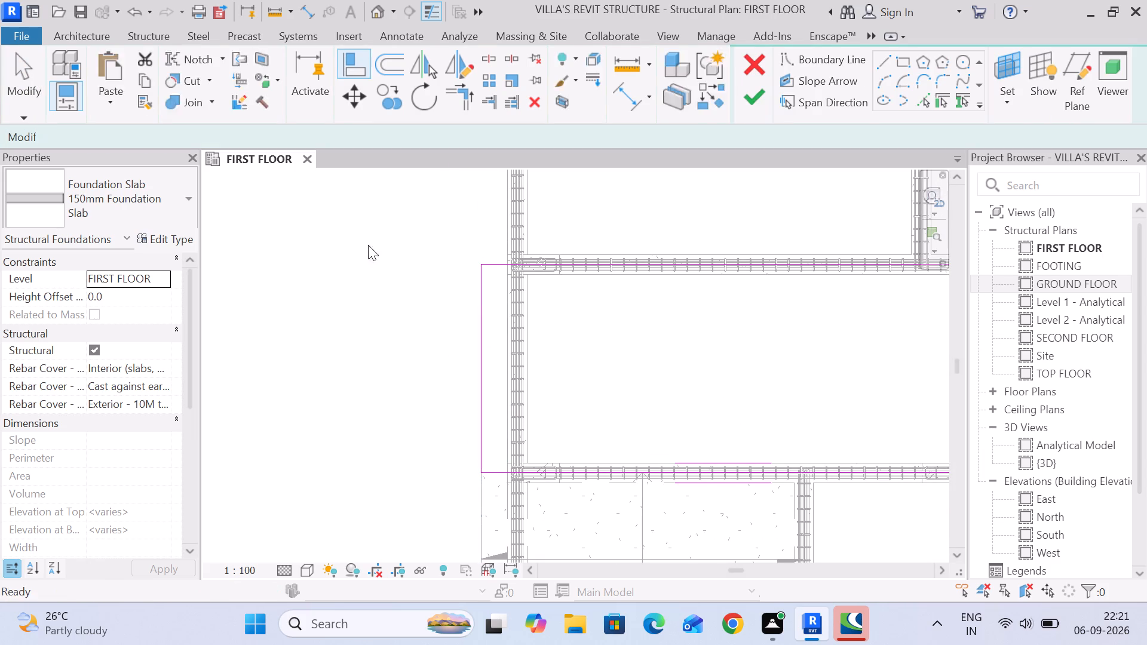
Check the new boundary's lower-right corner and lower edge along the beam, and finish the slab sketch.
middle_drag(697, 369, 419, 410)
scroll(648, 514, up, 4)
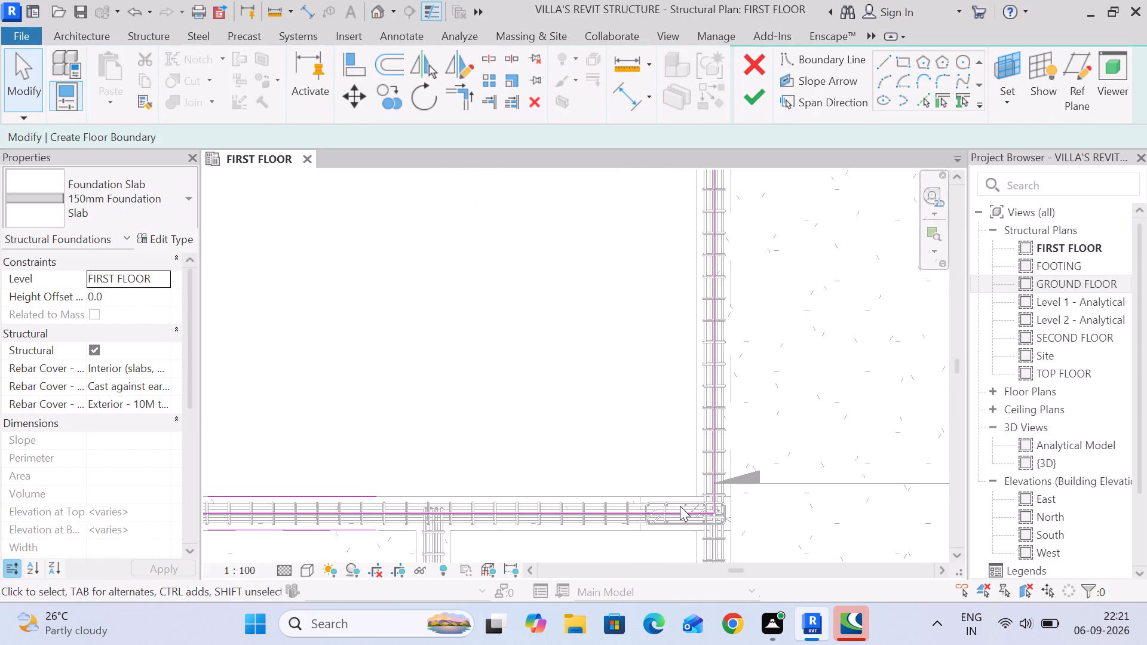
scroll(702, 515, up, 15)
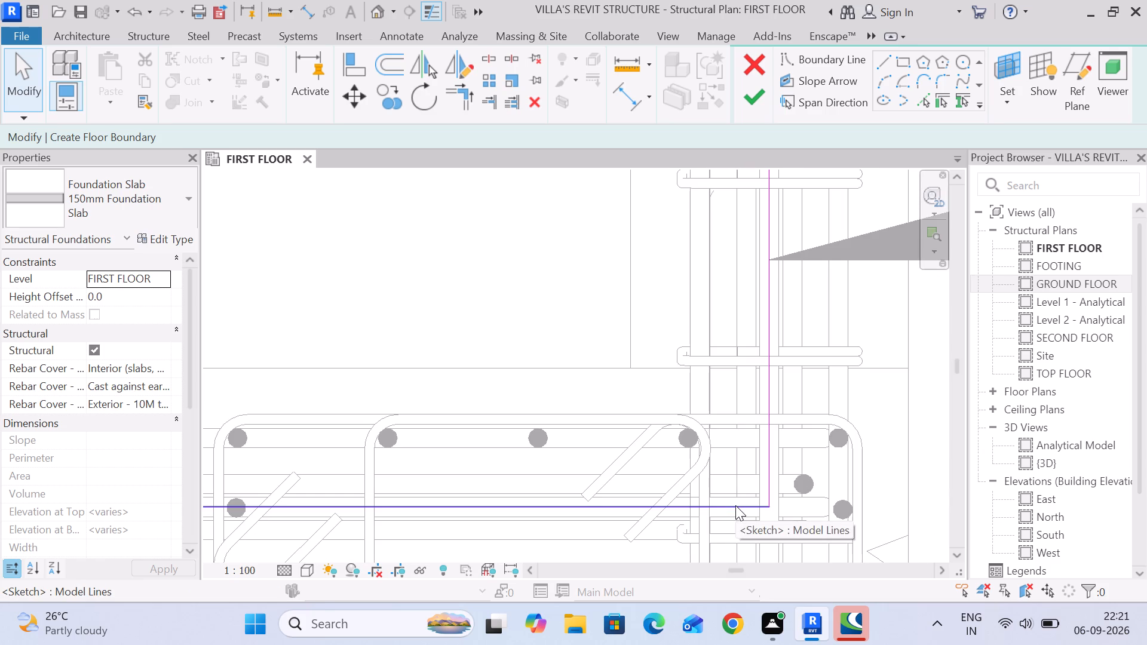
scroll(518, 477, down, 4)
middle_drag(604, 340, 668, 269)
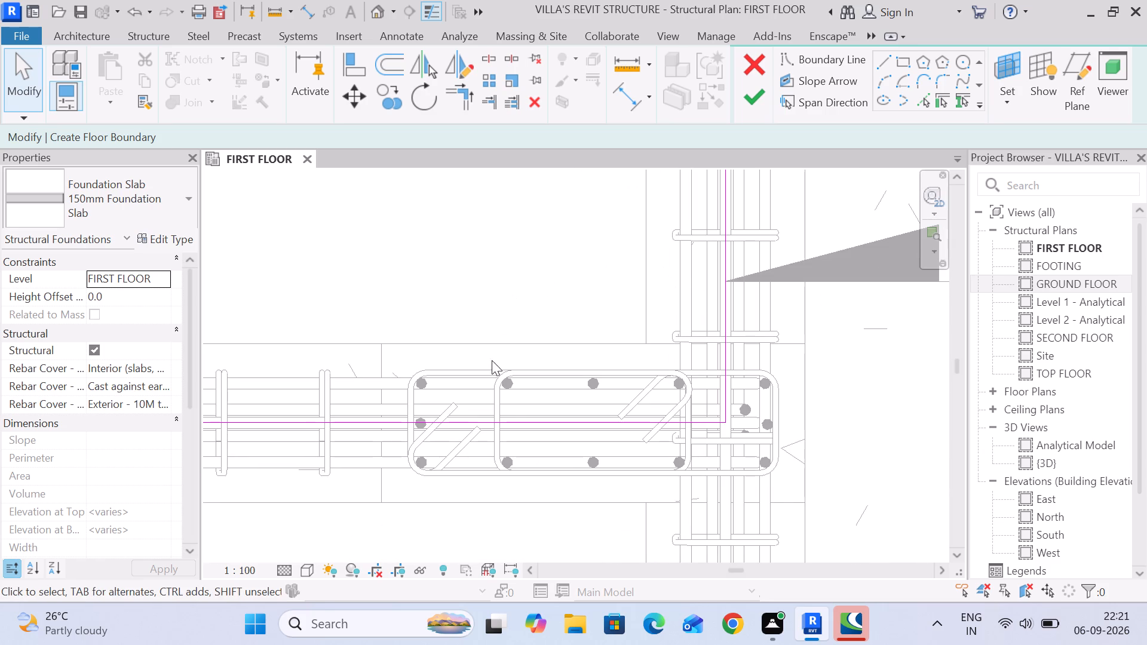
middle_drag(474, 416, 670, 283)
scroll(523, 293, down, 4)
middle_drag(504, 290, 544, 365)
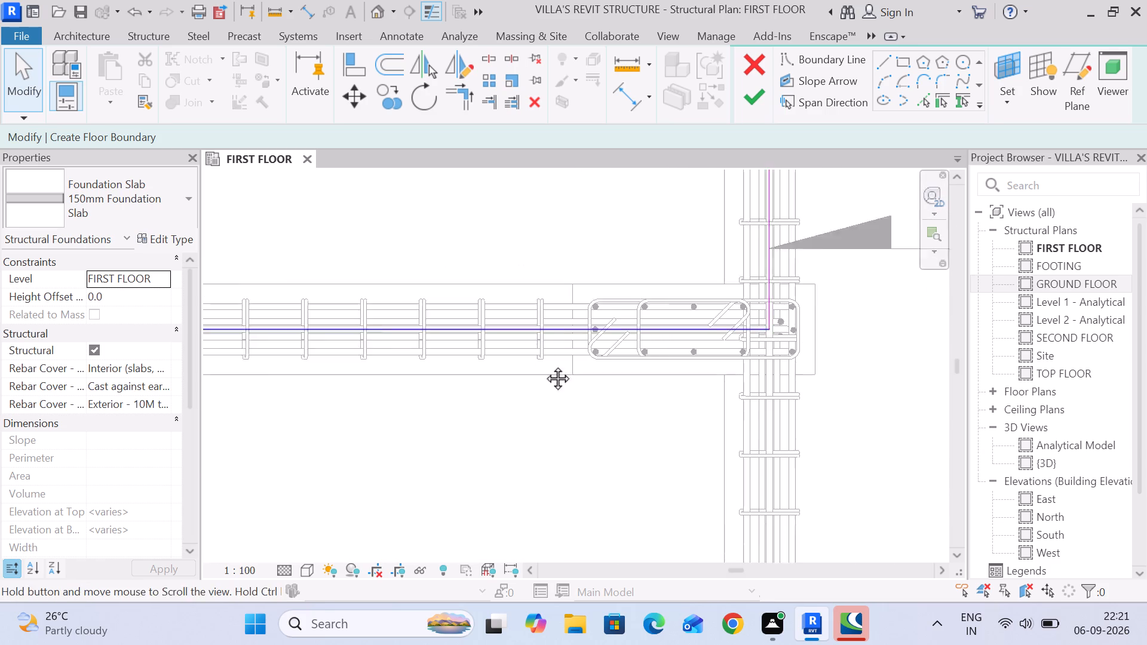
middle_drag(544, 365, 563, 388)
scroll(607, 382, down, 4)
middle_drag(405, 426, 774, 342)
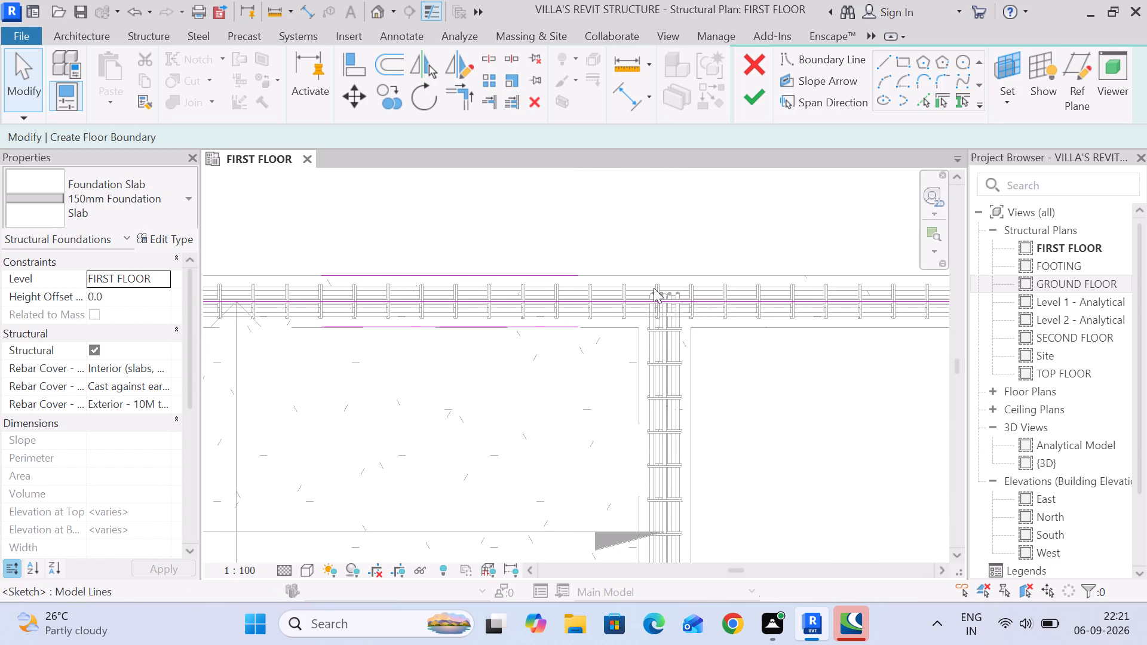
scroll(654, 298, down, 8)
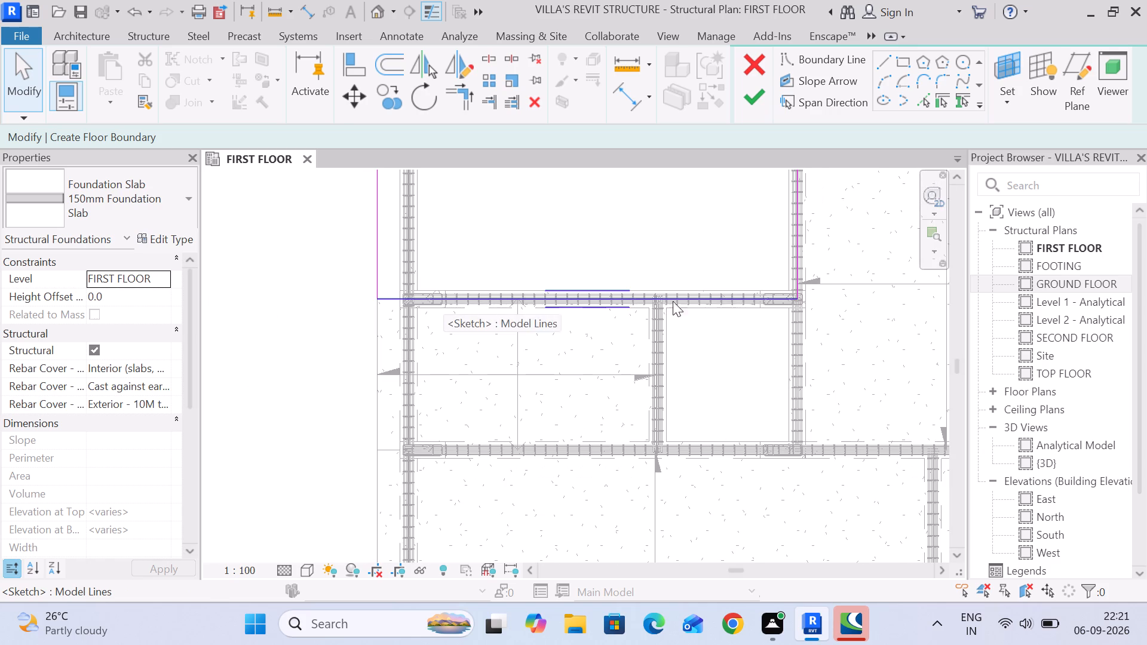
click(743, 100)
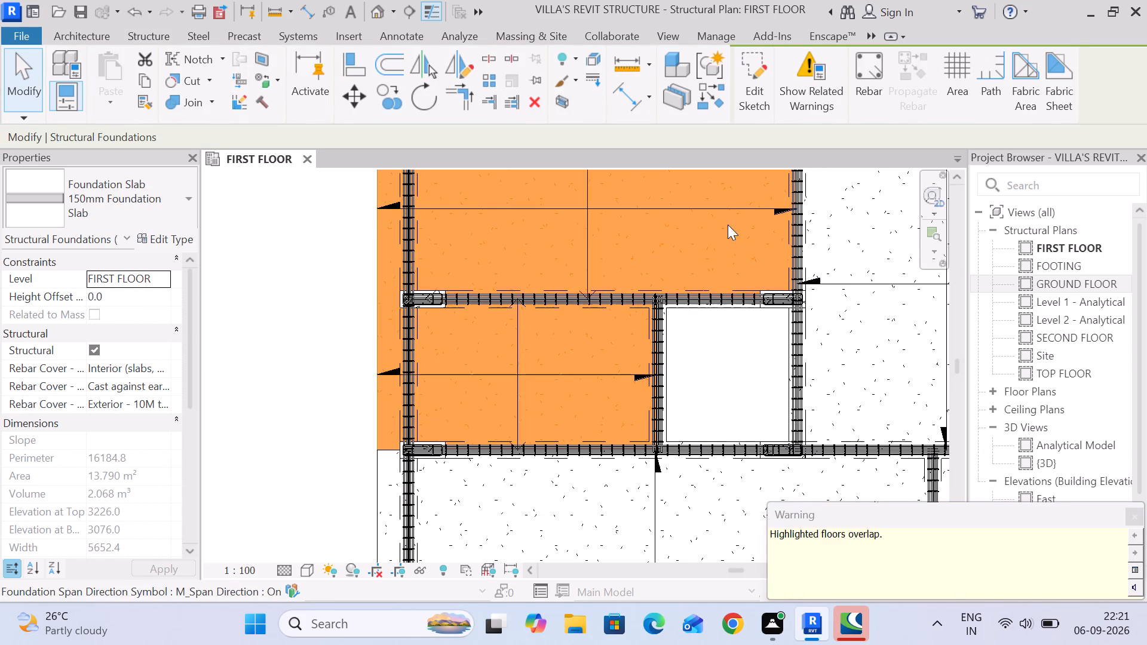
Reopen the overlapping upper slab's boundary sketch and move its lower edge up to the top edge of the small left room's slab.
scroll(527, 281, up, 7)
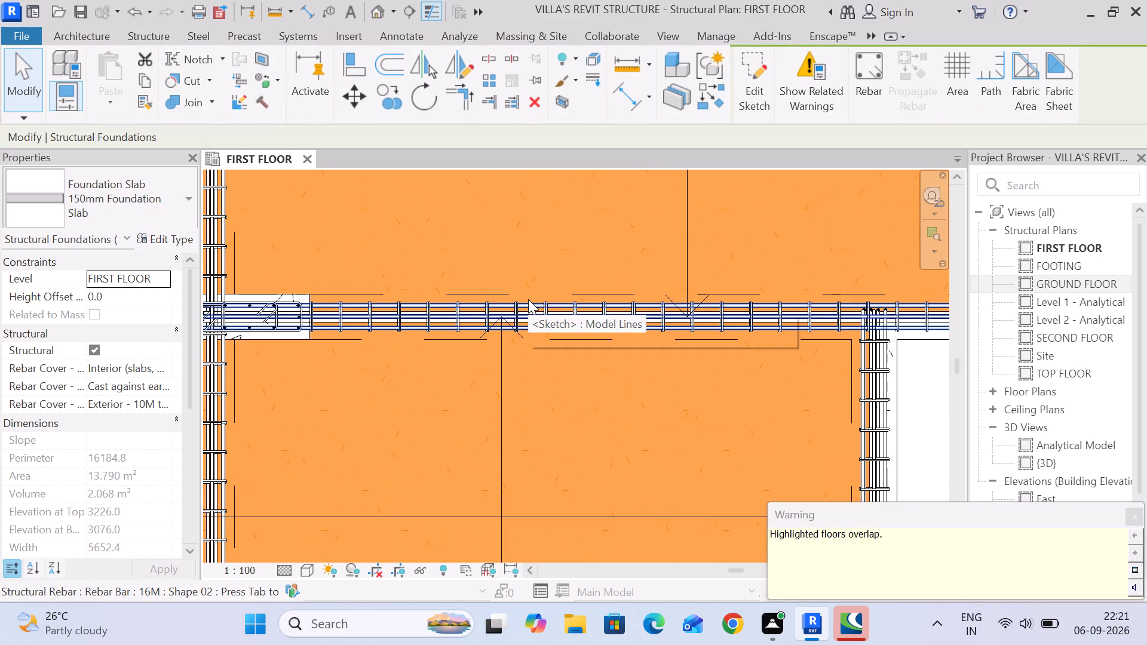
scroll(538, 305, up, 3)
scroll(618, 286, down, 7)
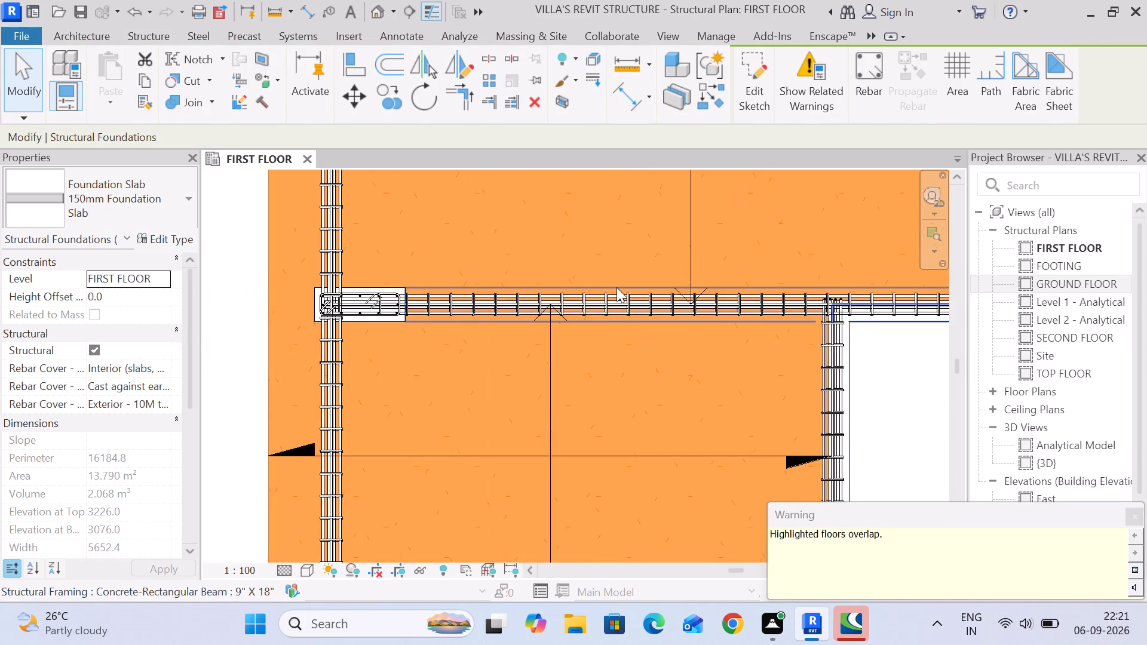
scroll(617, 287, down, 4)
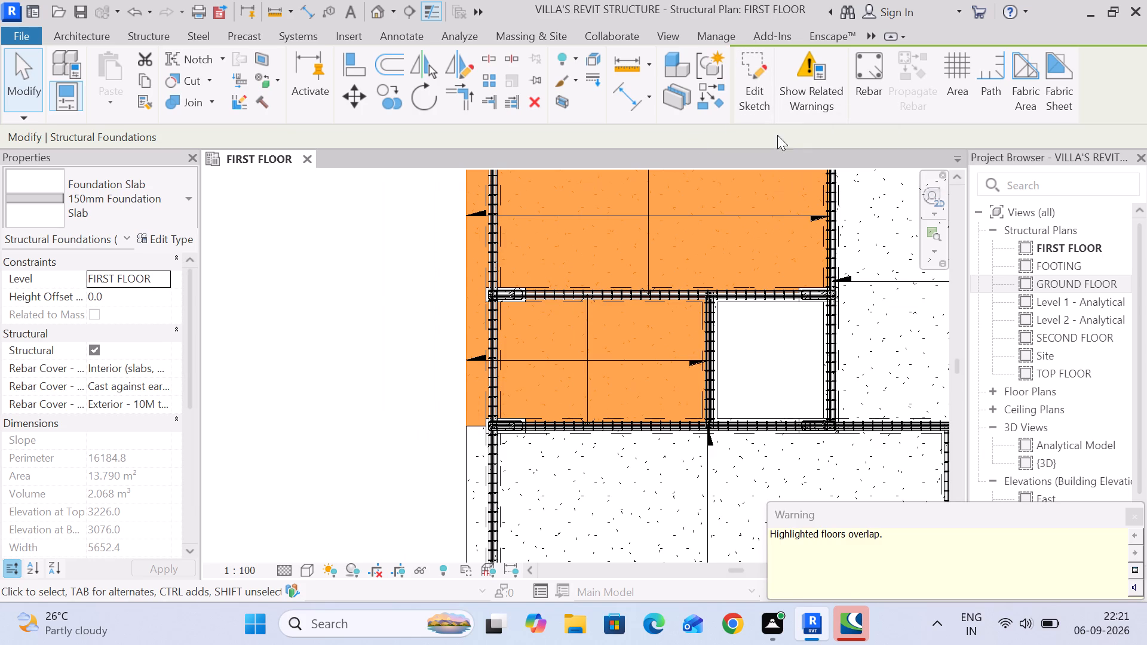
click(761, 97)
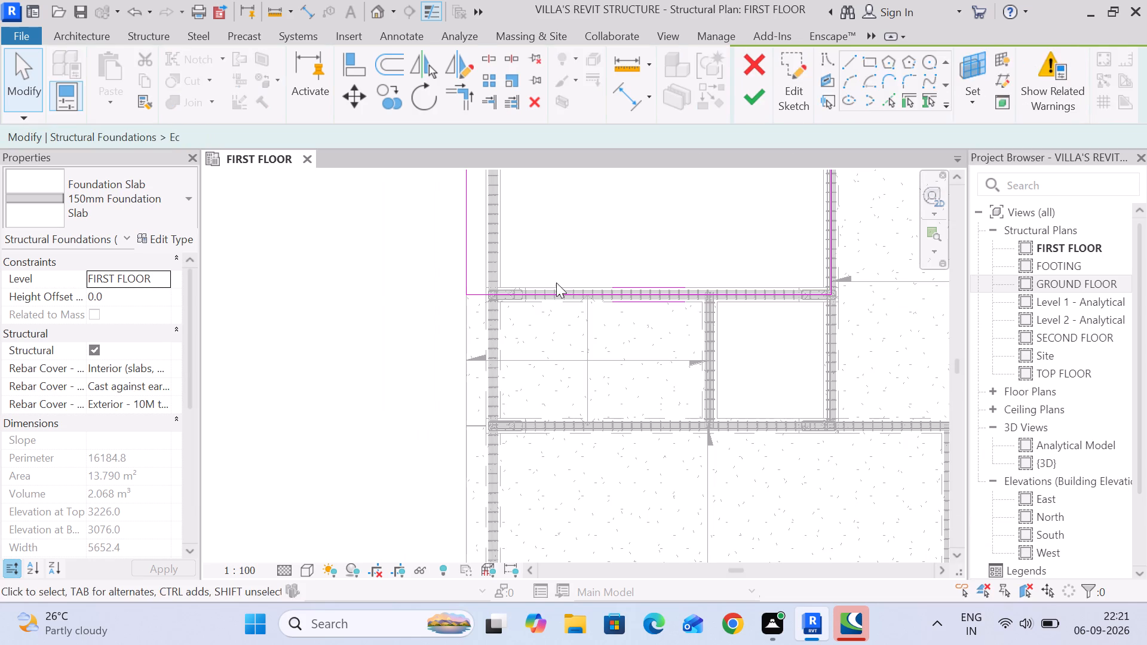
scroll(483, 288, up, 13)
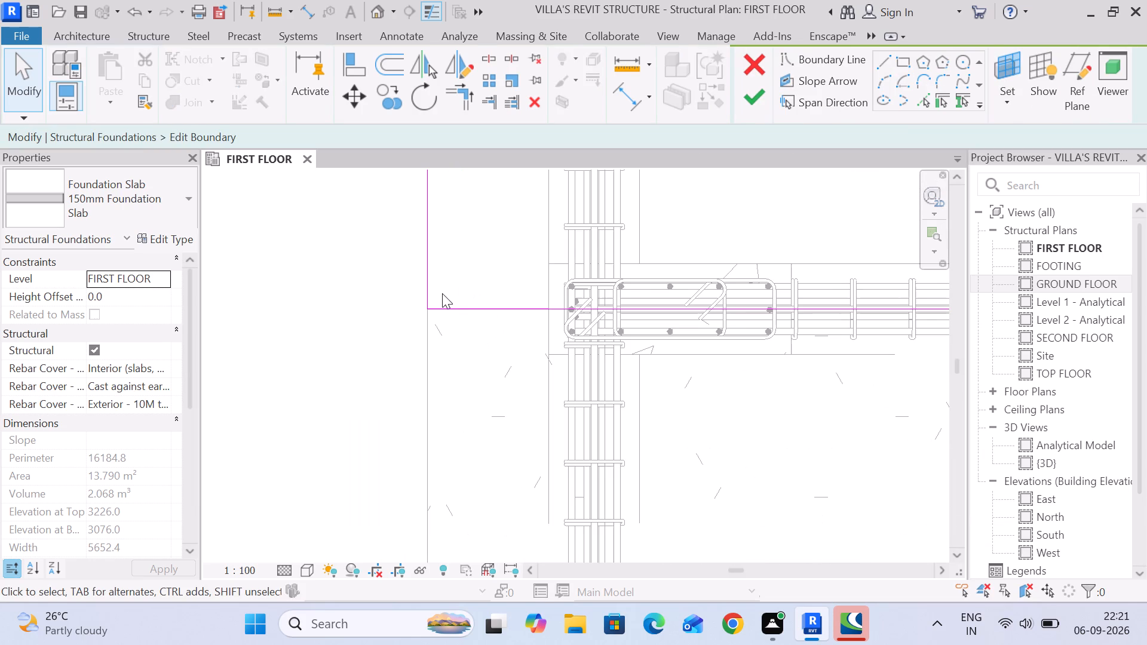
scroll(439, 306, up, 4)
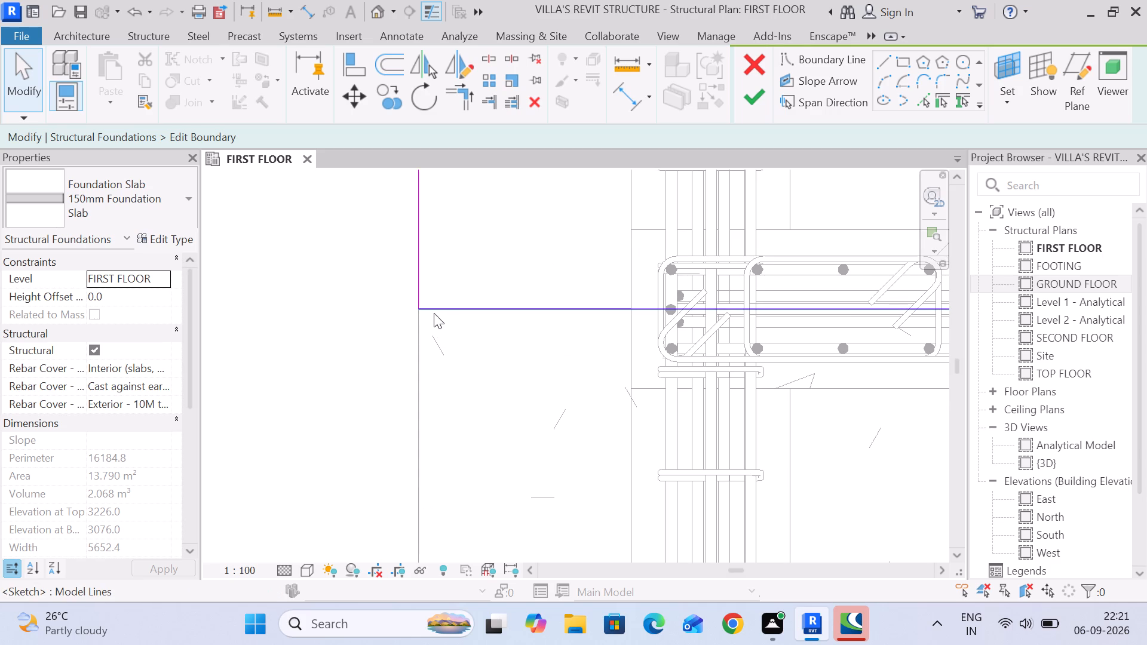
scroll(438, 310, up, 16)
scroll(349, 306, up, 5)
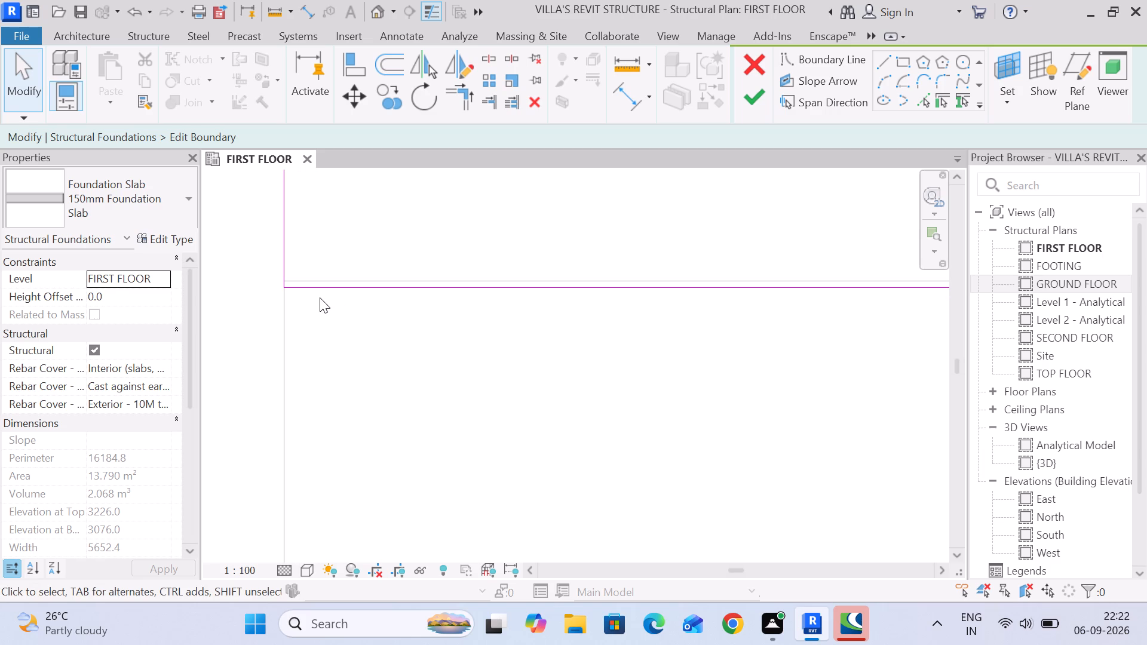
key(Up)
key(Up)
key(Up)
click(319, 287)
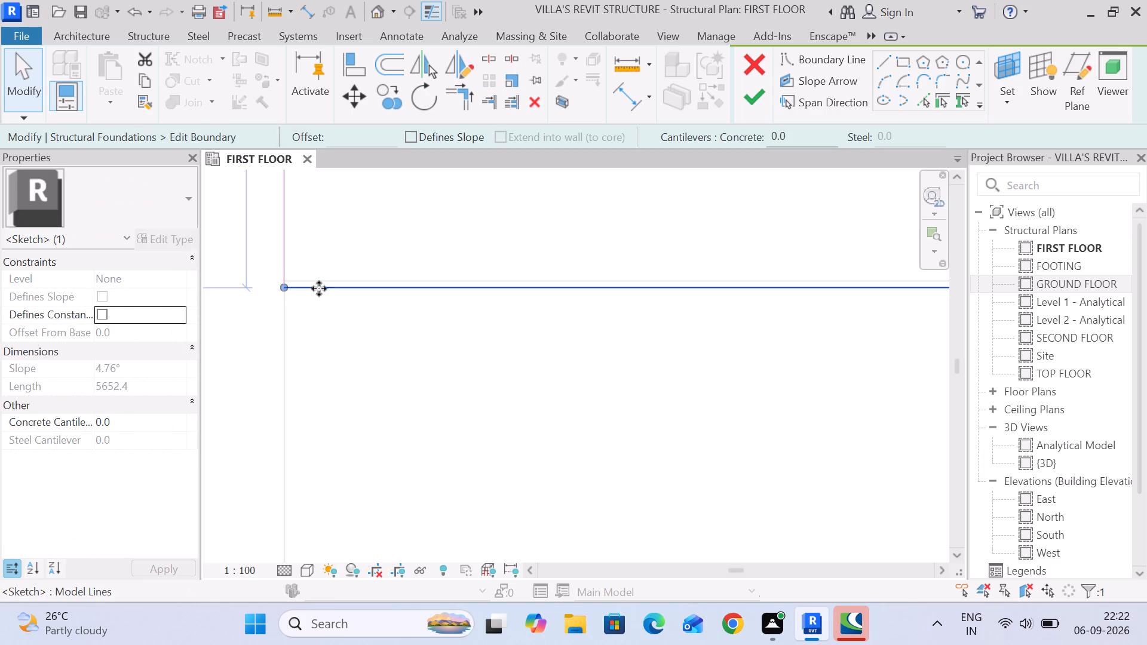
key(Up)
key(Up)
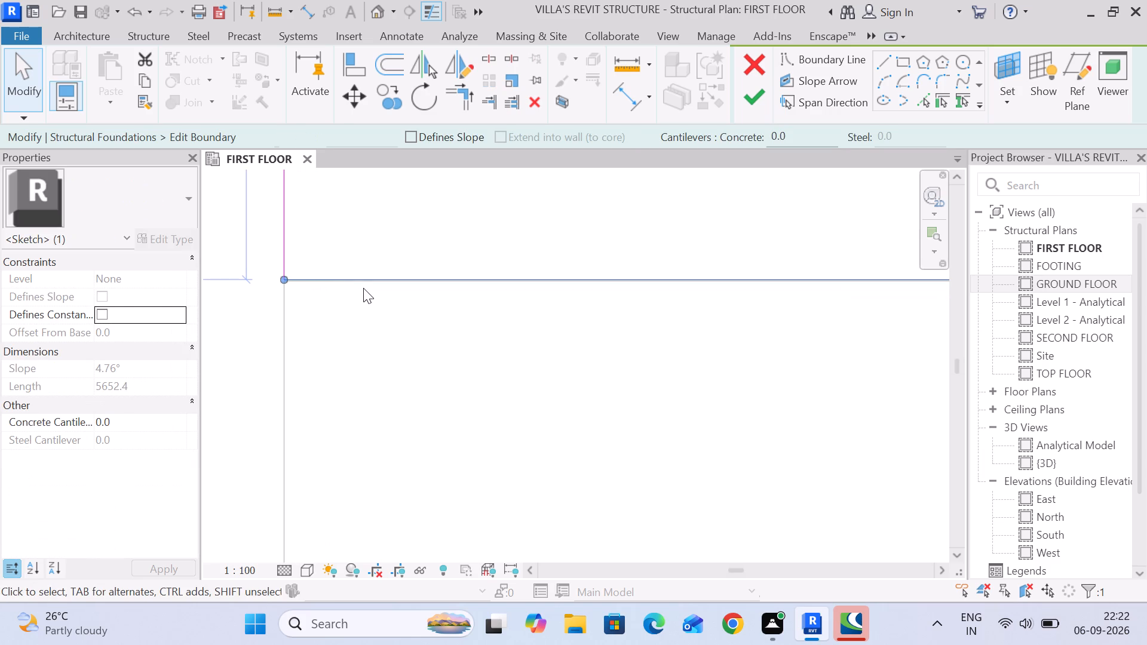
Fine-tune the boundary's lower edge so it sits marginally above the top edge of the small left room's slab.
scroll(363, 288, down, 2)
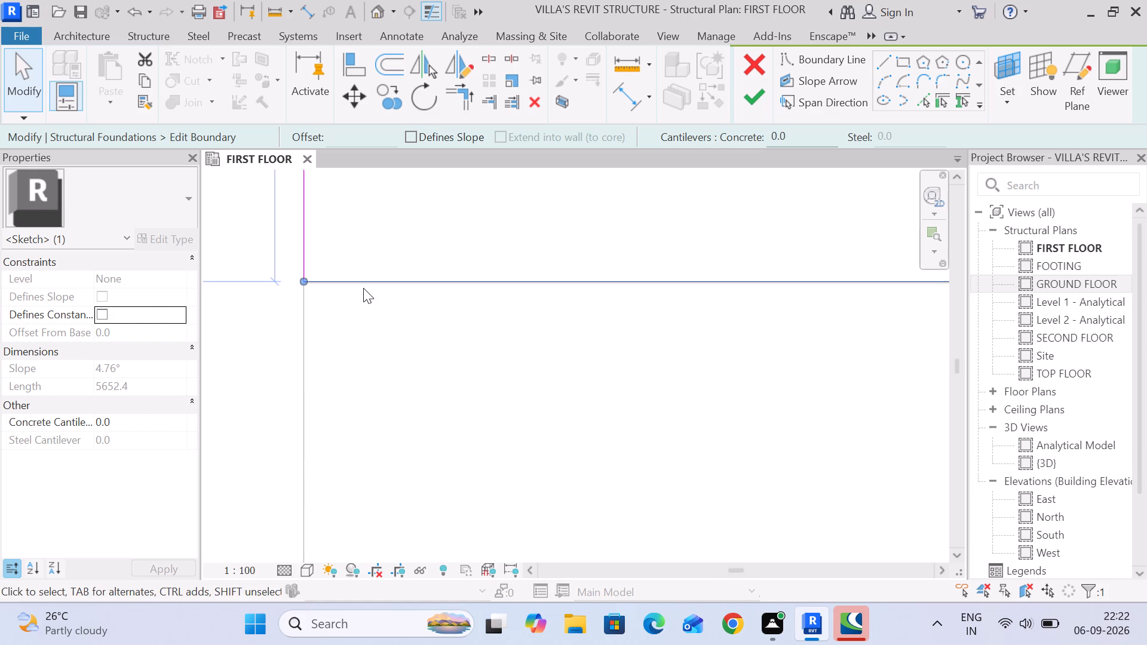
key(Up)
scroll(305, 284, up, 4)
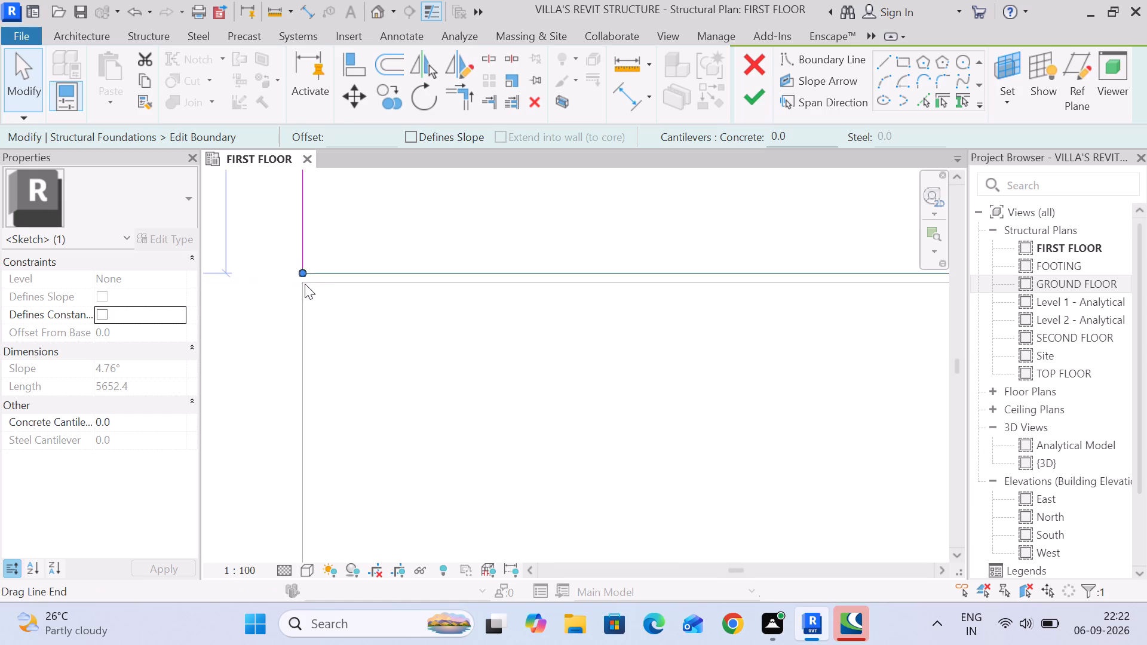
scroll(305, 284, up, 7)
key(Down)
key(Down)
key(Down)
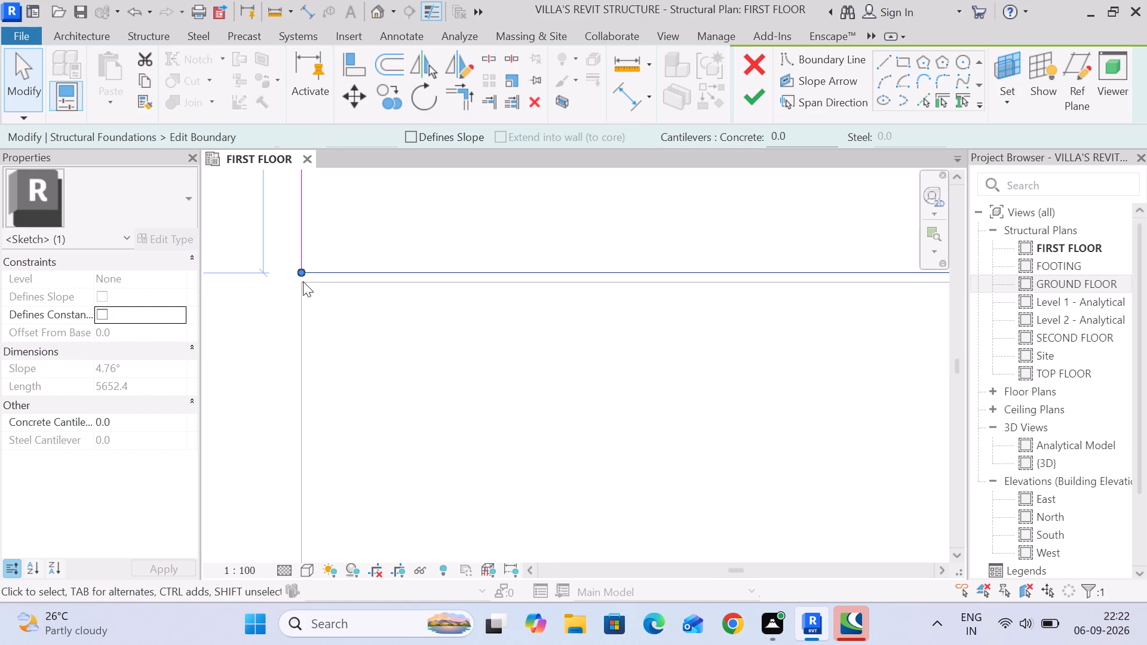
key(Down)
Examine the adjusted lower edge along the beam, including its right end and its left corner against the slab below.
scroll(310, 279, down, 6)
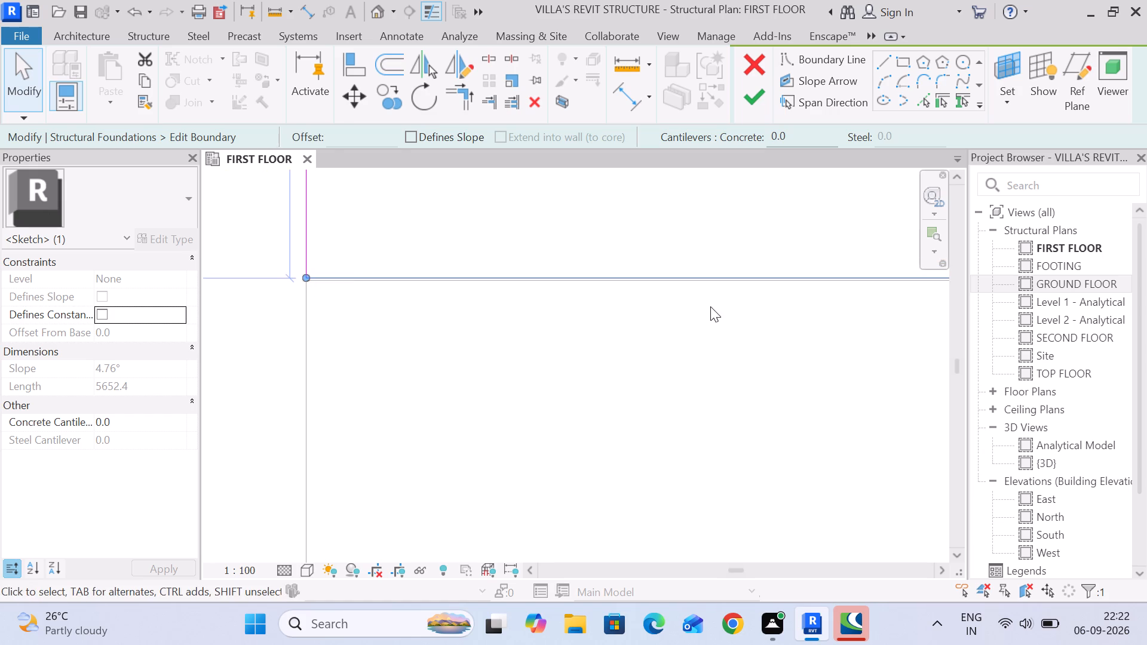
scroll(710, 306, down, 3)
middle_drag(812, 309, 462, 286)
scroll(465, 290, down, 5)
middle_drag(690, 290, 541, 290)
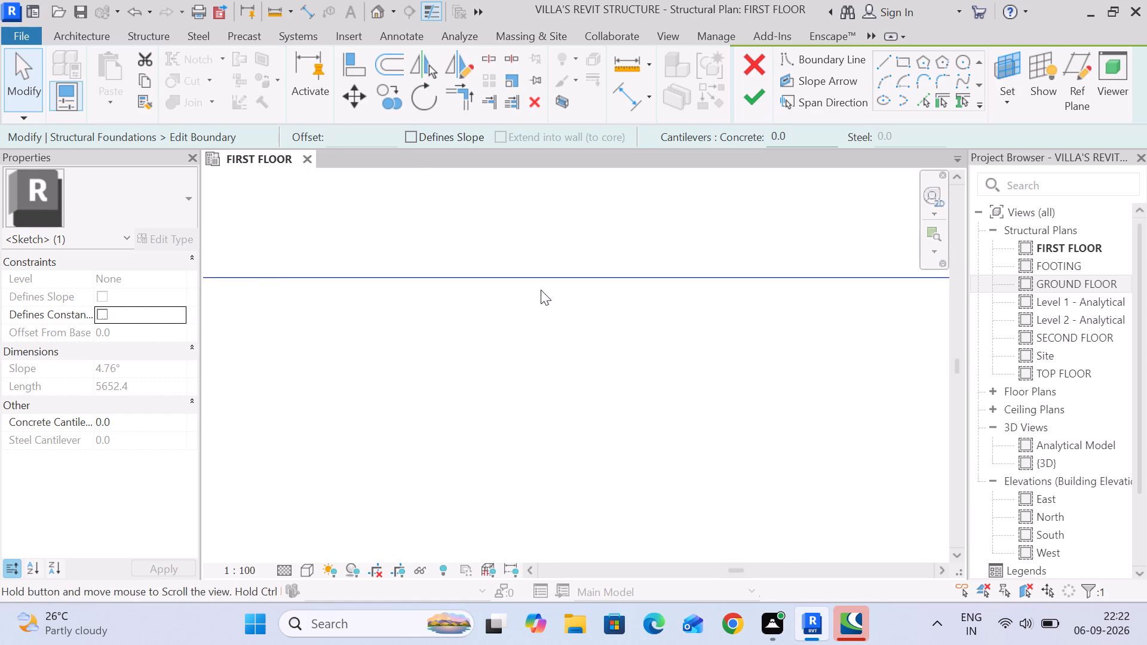
scroll(541, 290, down, 12)
middle_drag(752, 284, 499, 275)
scroll(499, 275, down, 6)
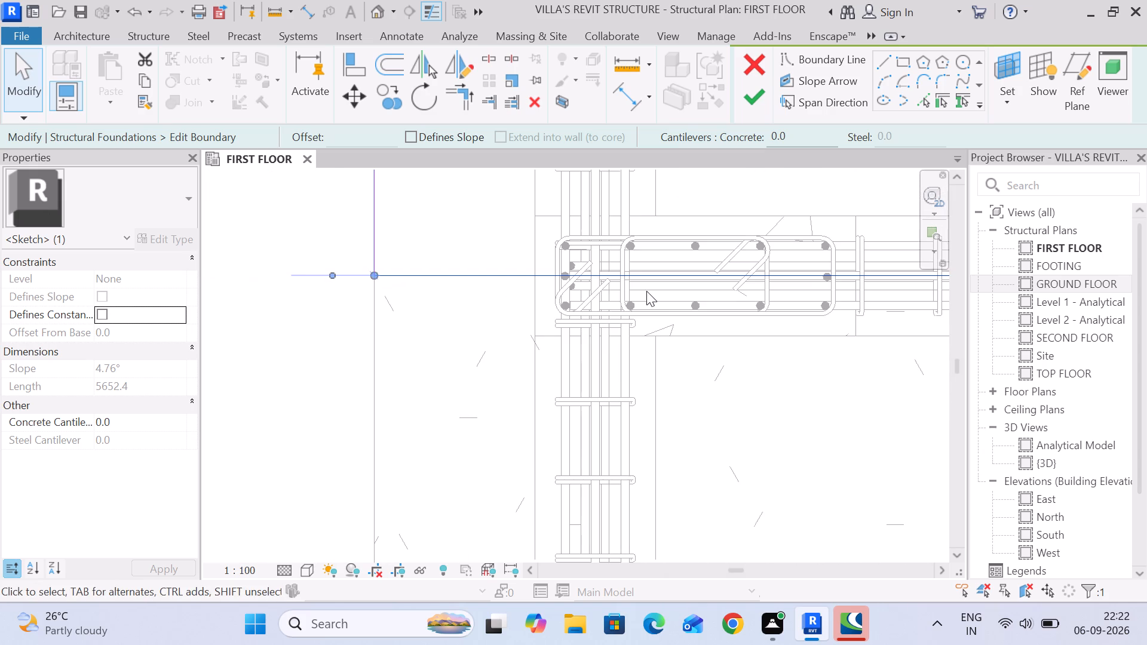
middle_drag(646, 291, 443, 256)
scroll(443, 255, down, 10)
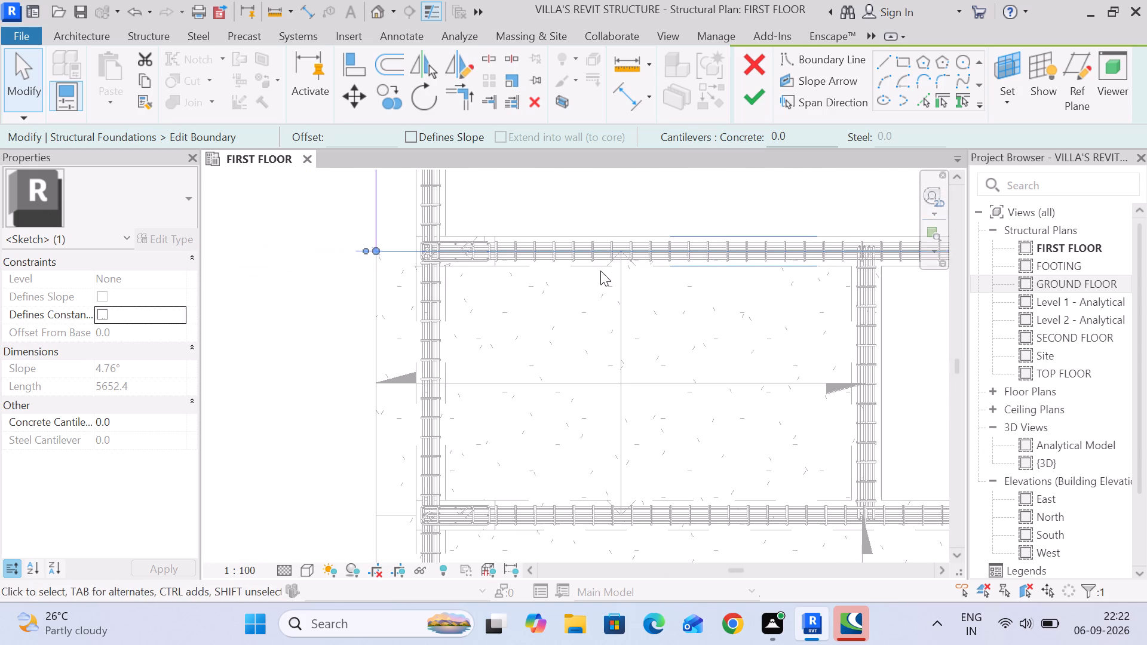
middle_drag(591, 270, 487, 270)
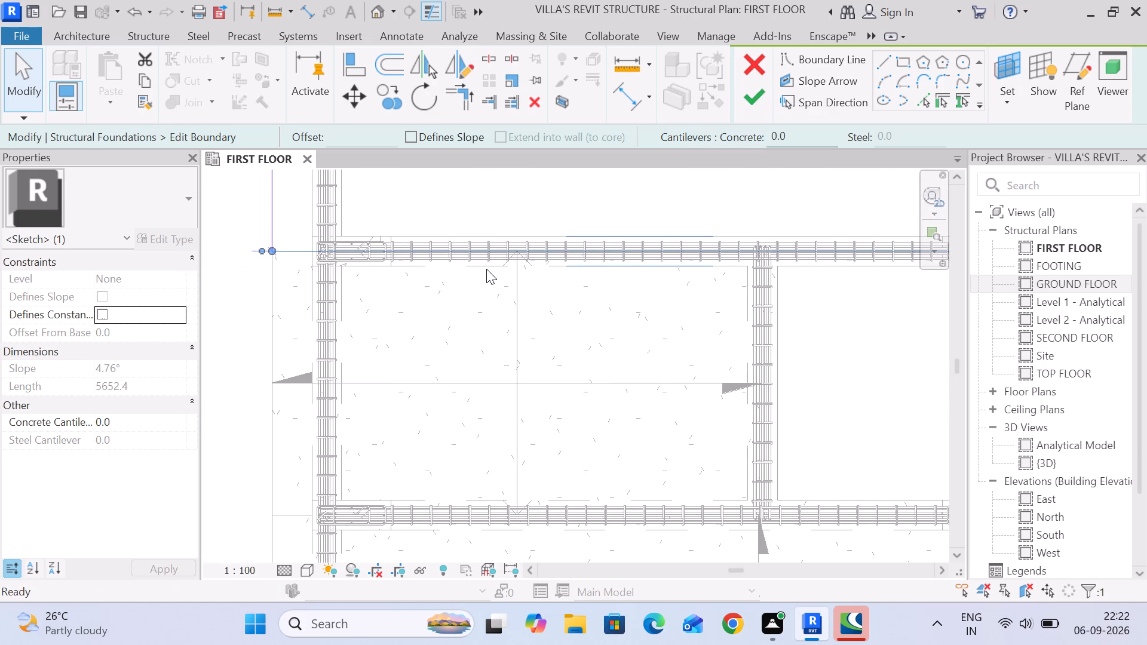
scroll(507, 263, down, 5)
middle_drag(695, 267, 590, 267)
scroll(677, 254, up, 4)
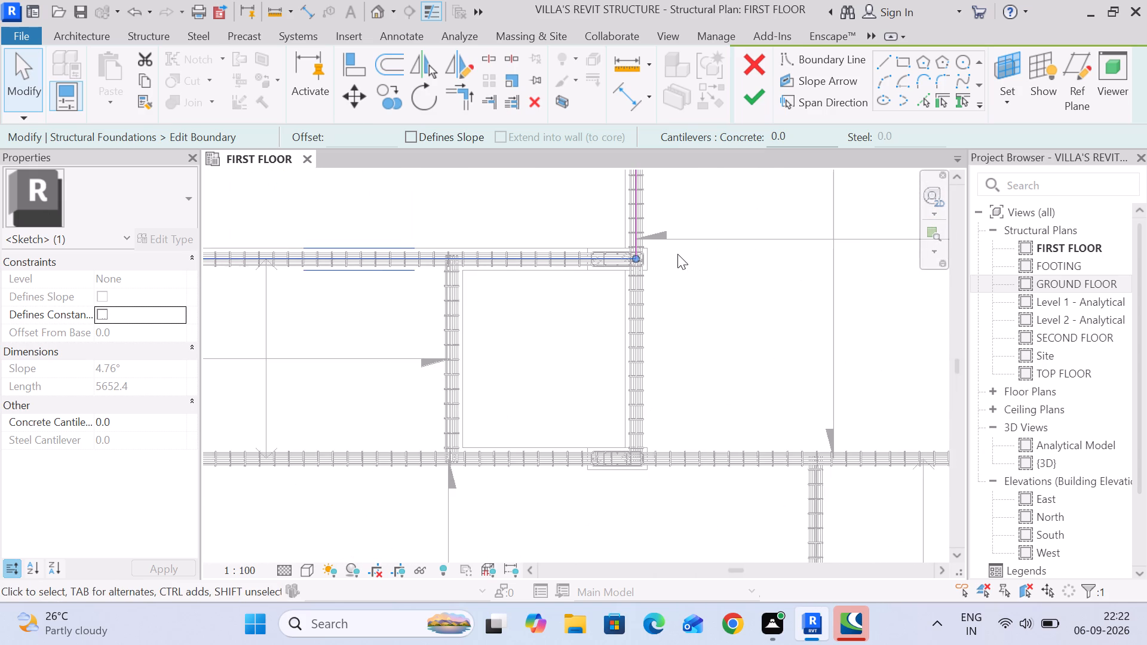
middle_drag(534, 231, 857, 227)
scroll(327, 266, up, 8)
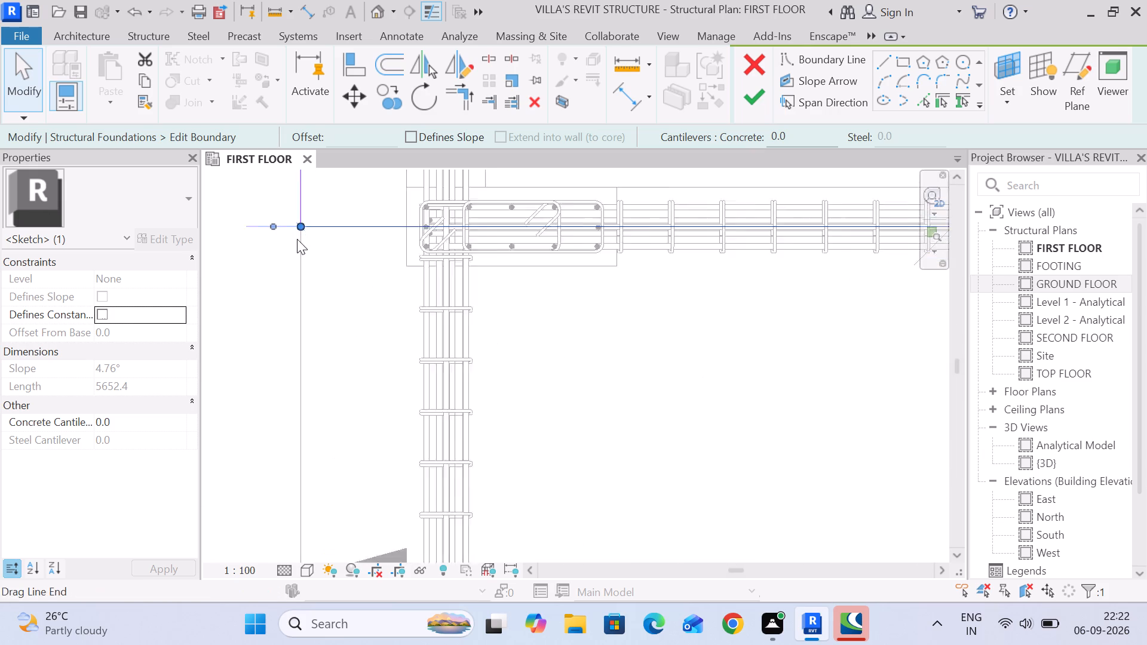
scroll(297, 239, up, 20)
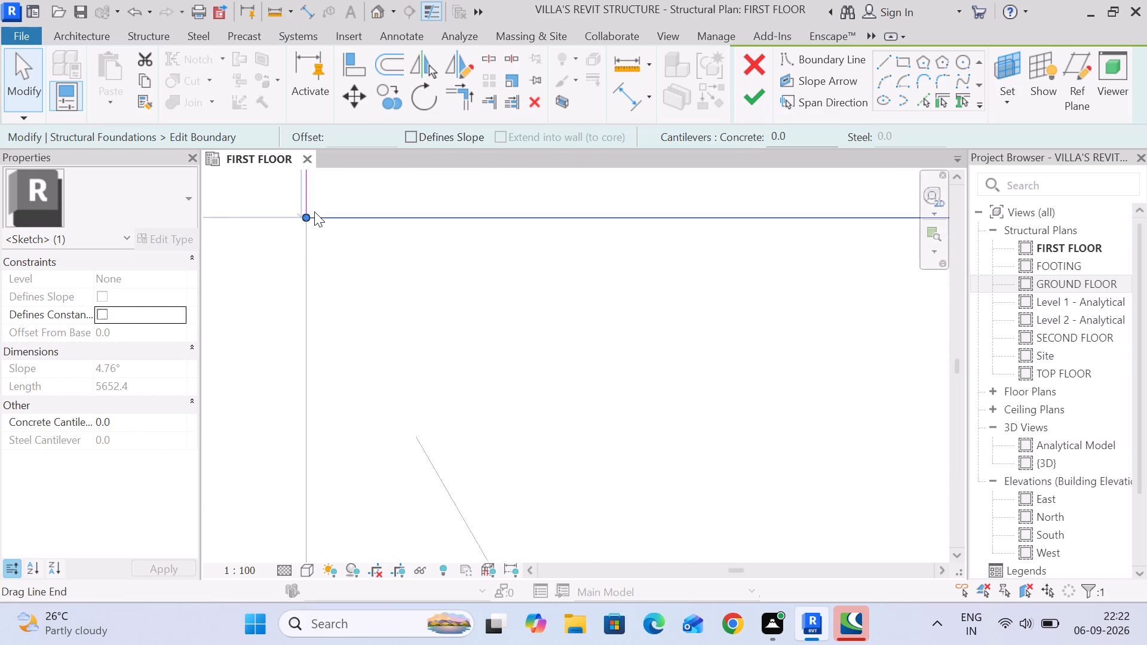
scroll(312, 211, up, 18)
scroll(292, 254, up, 5)
scroll(292, 254, down, 8)
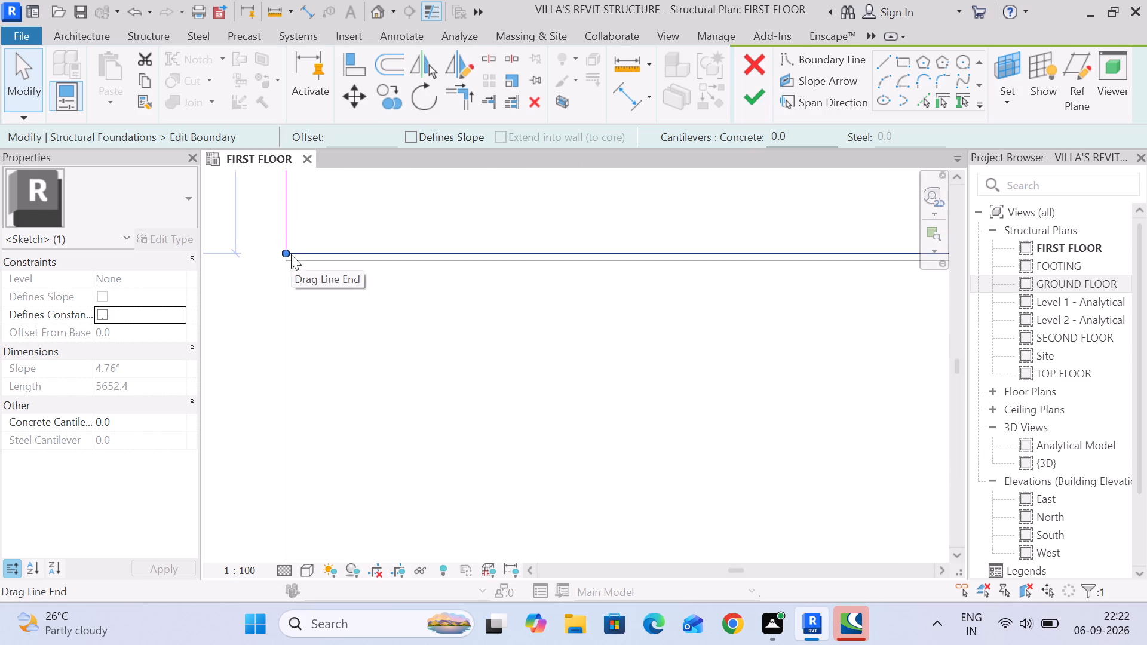
scroll(291, 254, down, 15)
scroll(285, 250, down, 19)
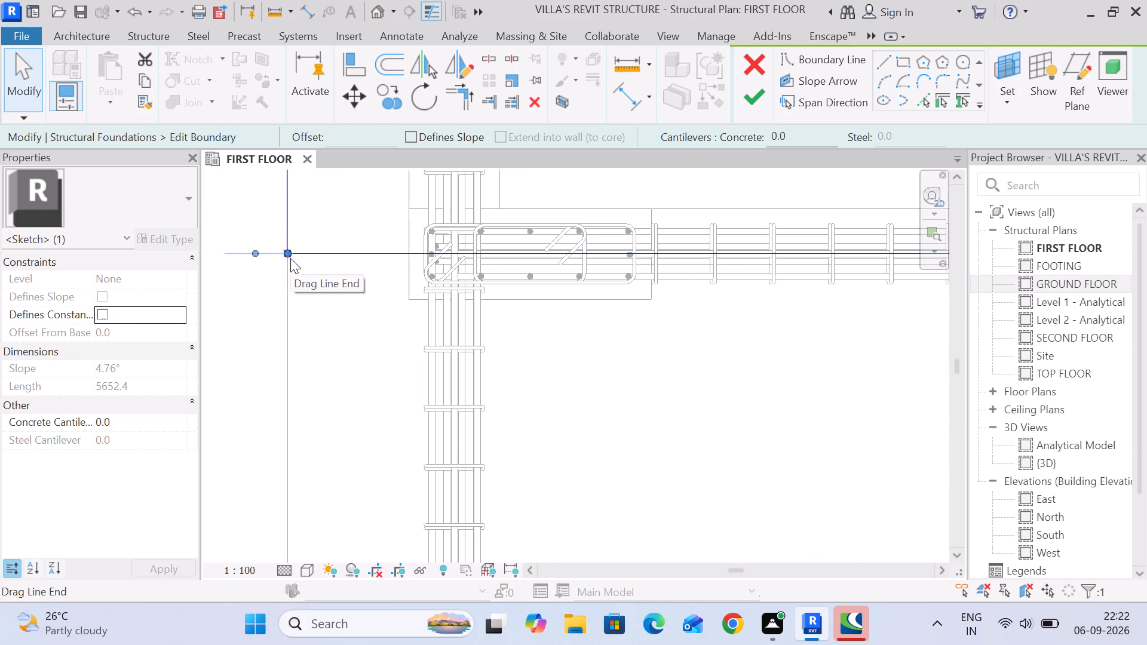
scroll(434, 293, down, 5)
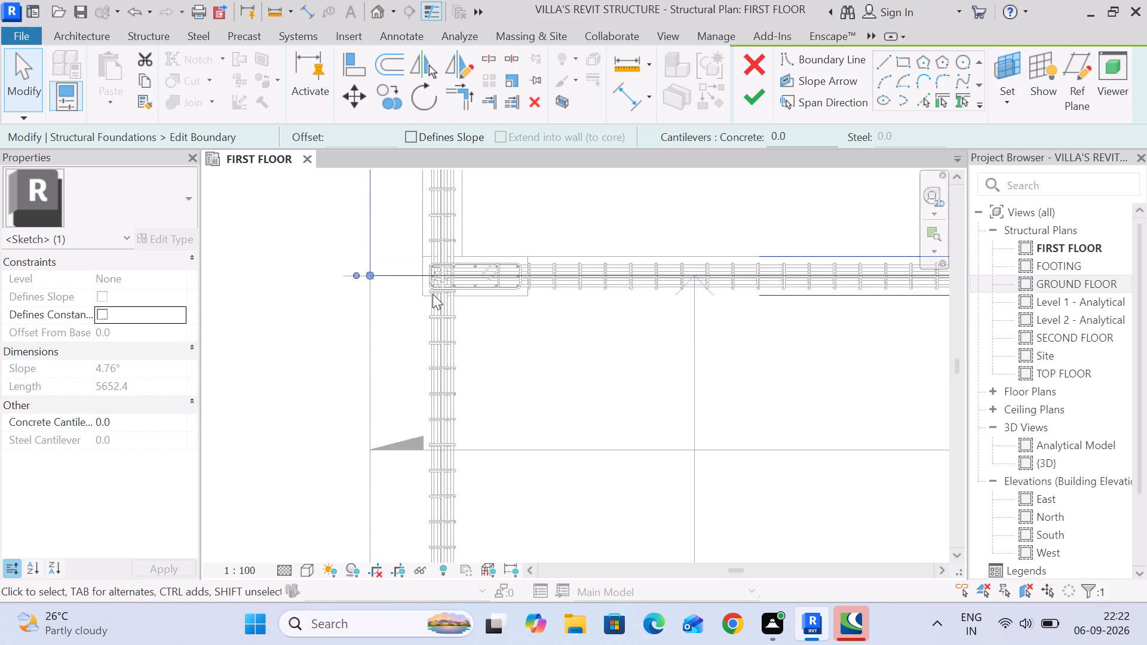
scroll(433, 294, down, 3)
middle_drag(471, 302, 436, 296)
scroll(435, 296, down, 4)
middle_drag(622, 296, 556, 296)
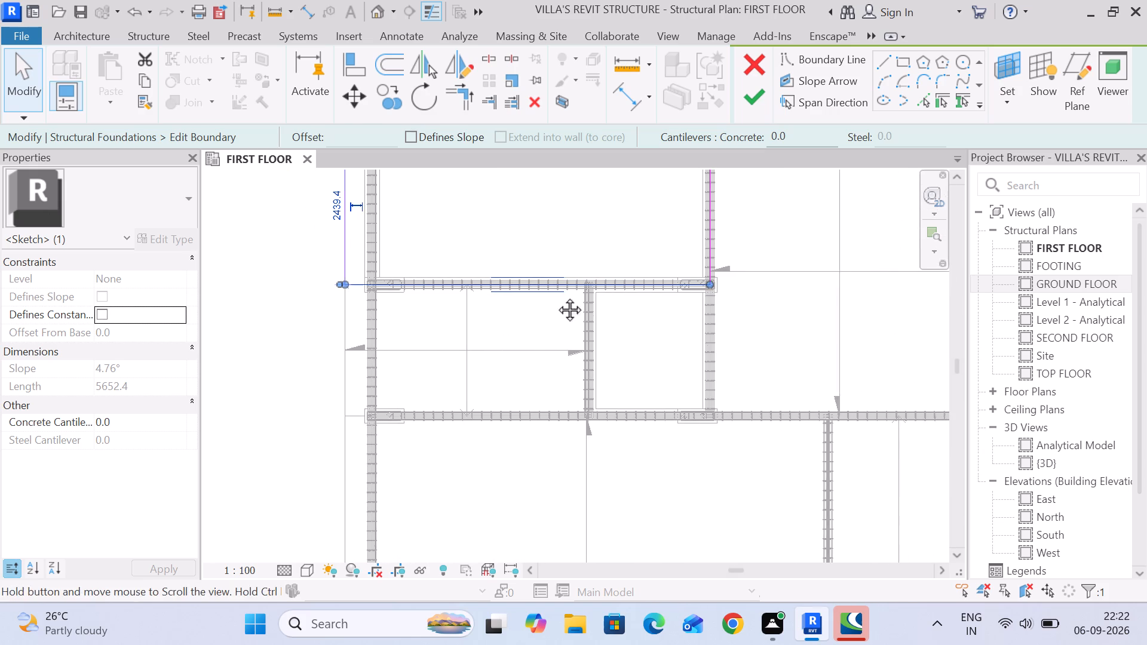
middle_drag(556, 296, 547, 296)
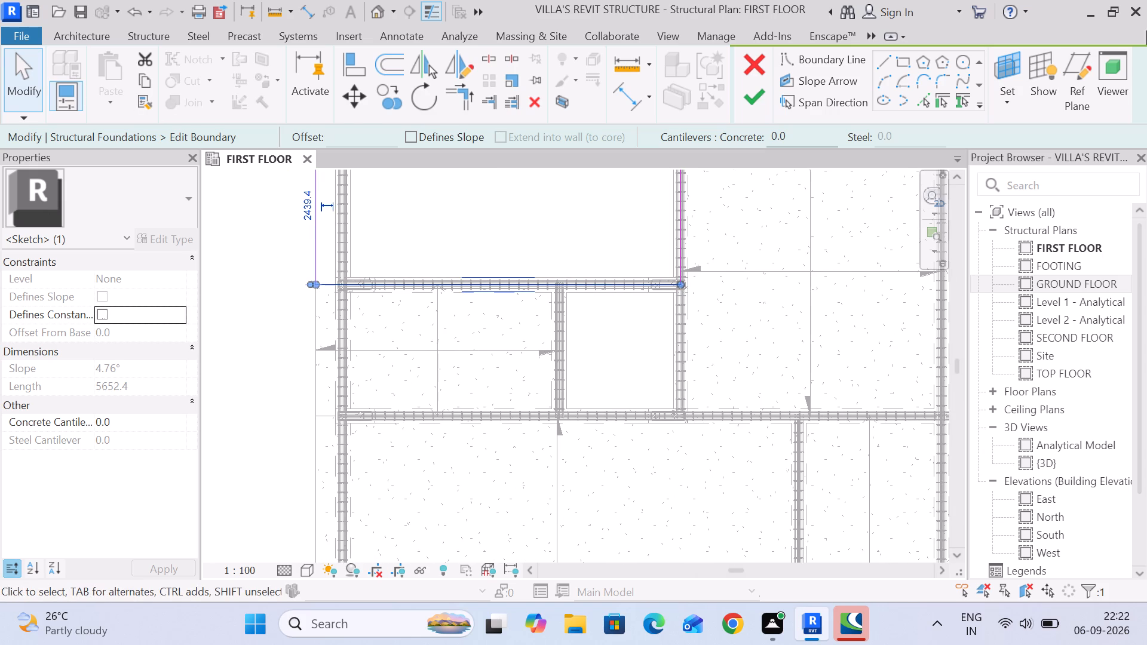
Deselect the lower edge and finish the edited slab boundary sketch.
click(44, 73)
click(32, 73)
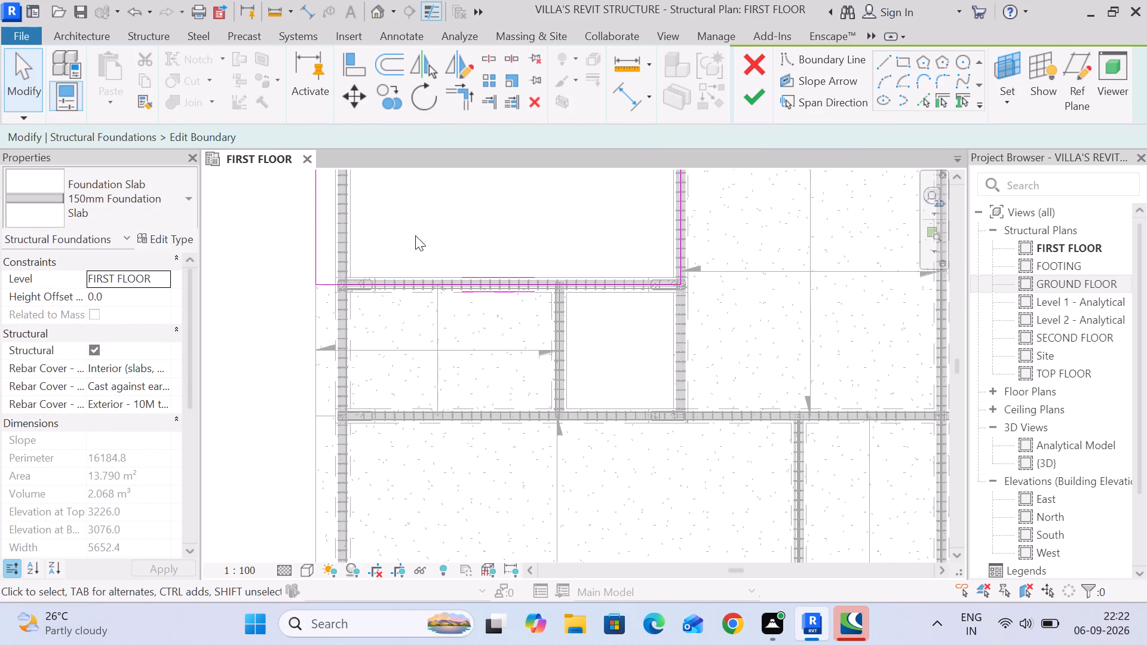
middle_drag(550, 254, 535, 299)
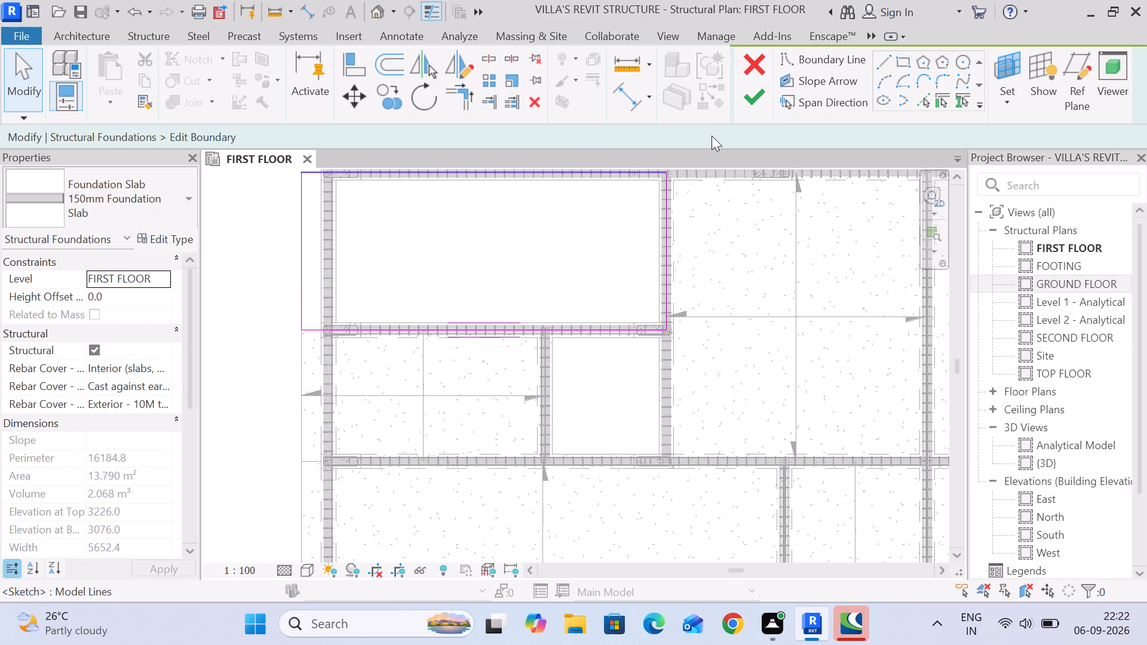
click(745, 100)
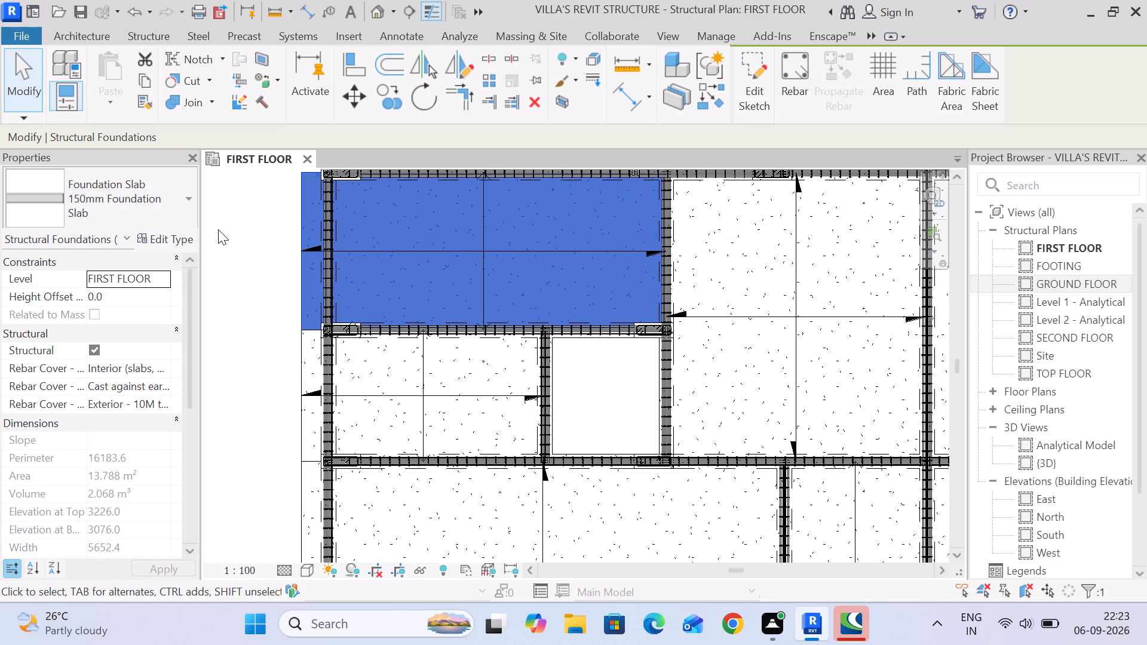
Examine the finished slab's lower-left corner and its fit with the surrounding rooms' slabs, and clear the selection.
scroll(232, 232, down, 3)
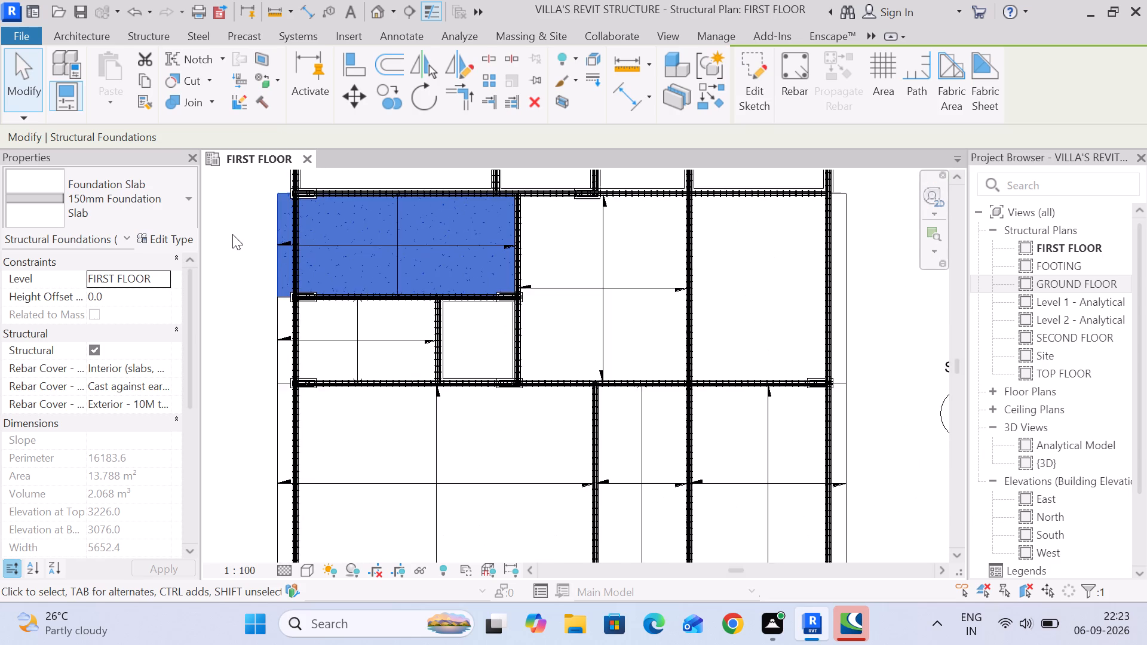
middle_drag(241, 234, 274, 330)
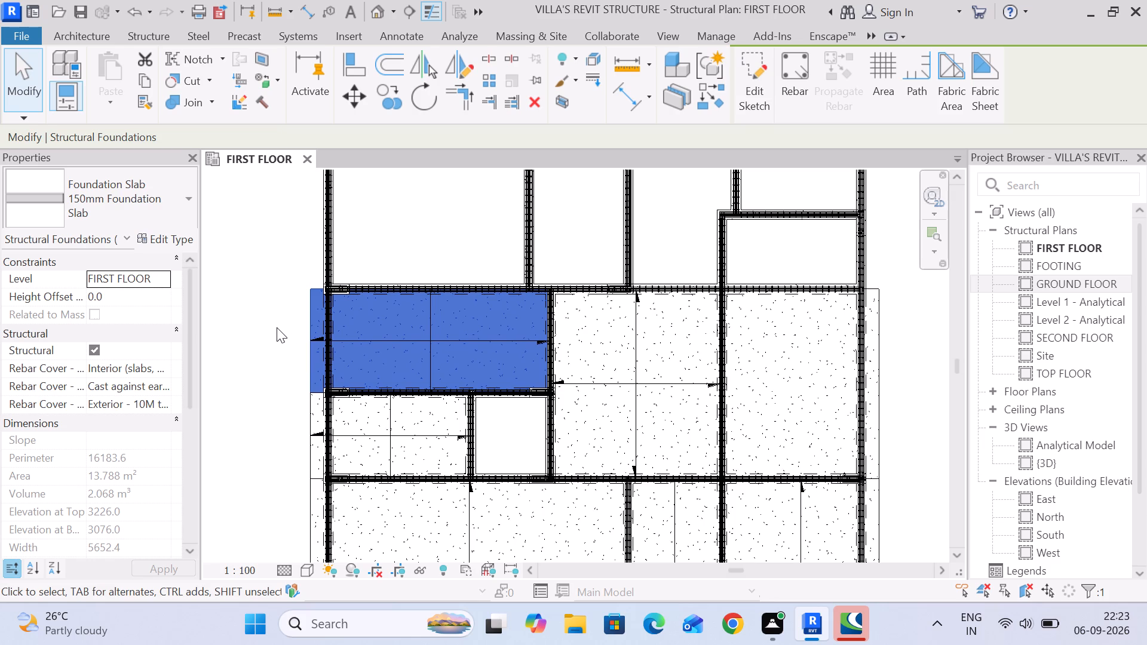
scroll(312, 345, up, 2)
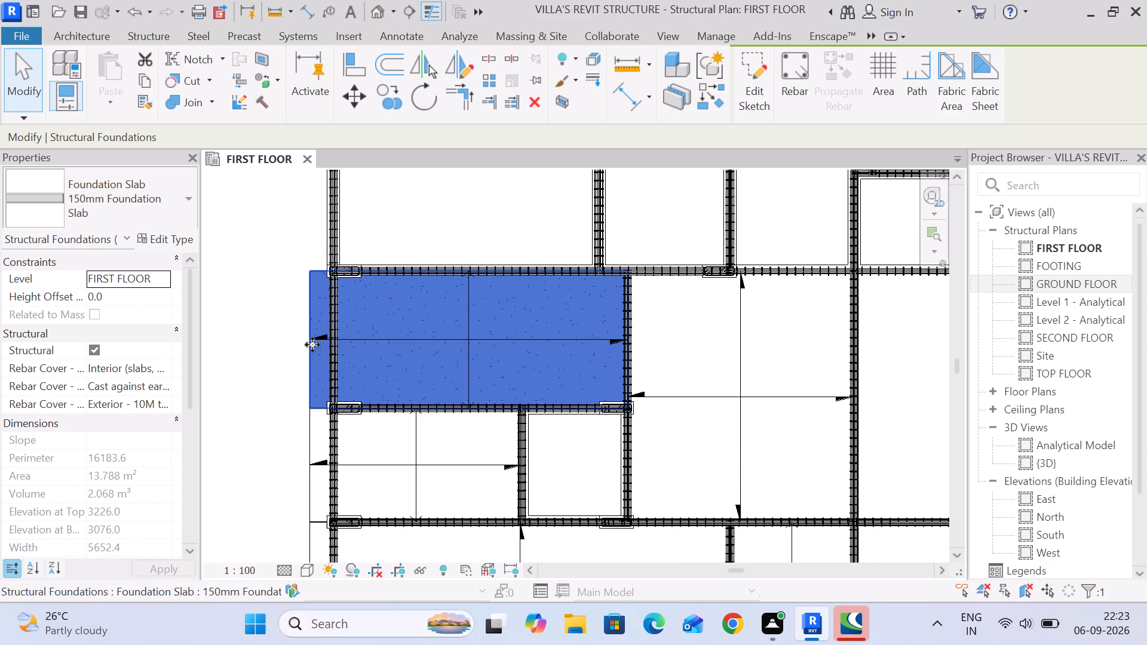
scroll(310, 415, up, 15)
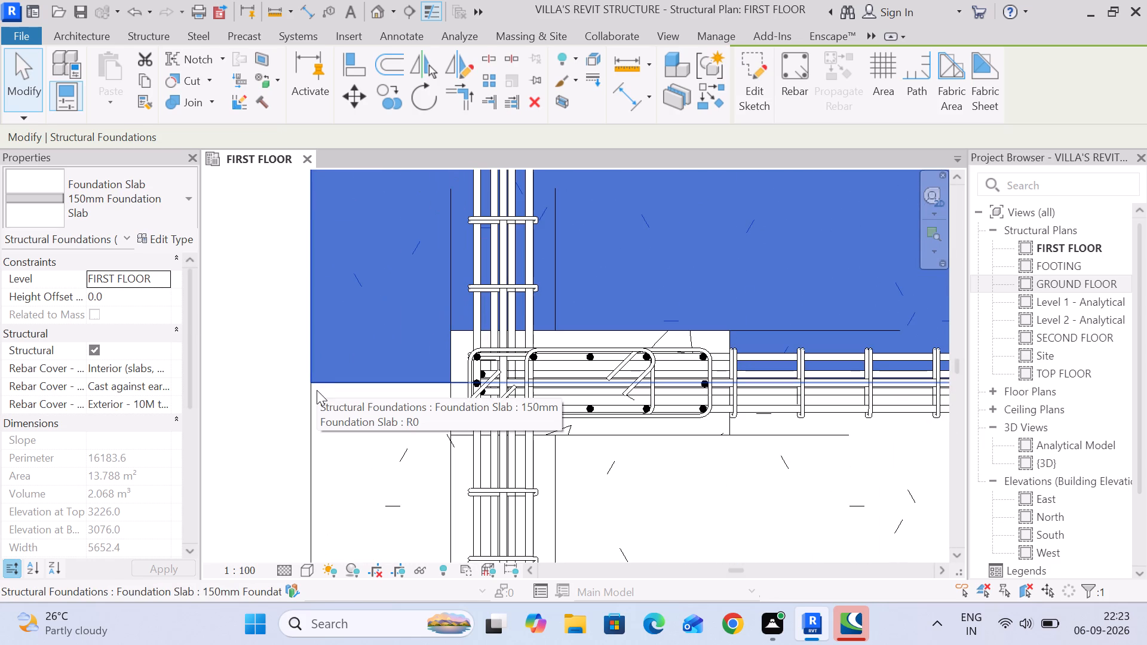
scroll(317, 390, down, 19)
middle_drag(367, 406, 398, 349)
scroll(400, 351, down, 3)
scroll(346, 307, up, 4)
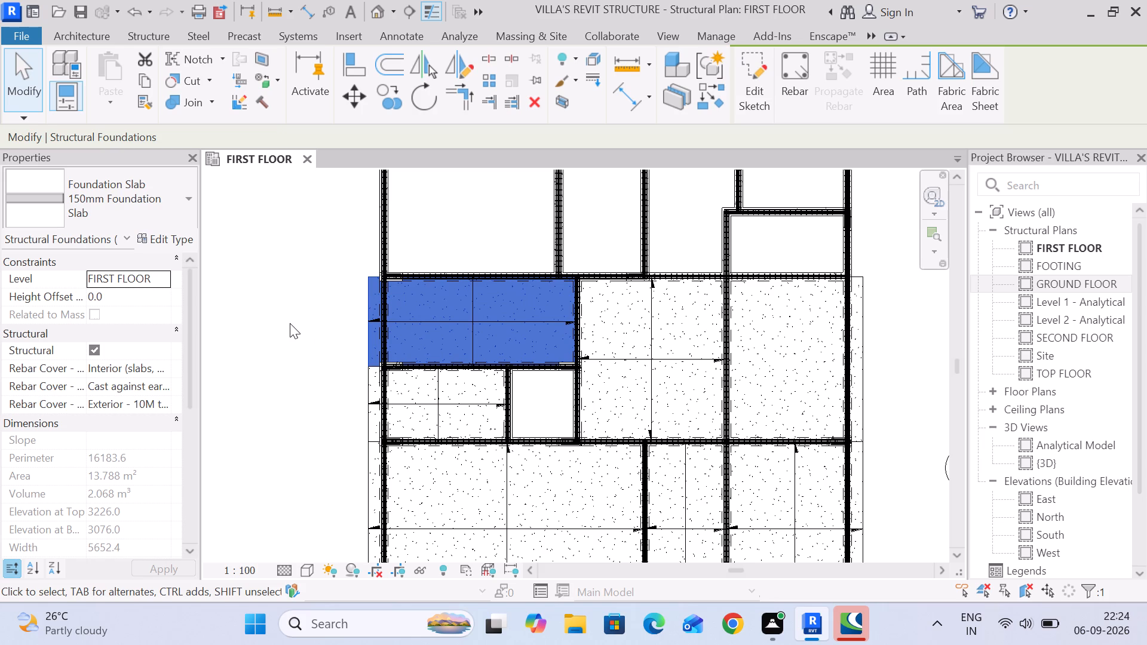
click(11, 72)
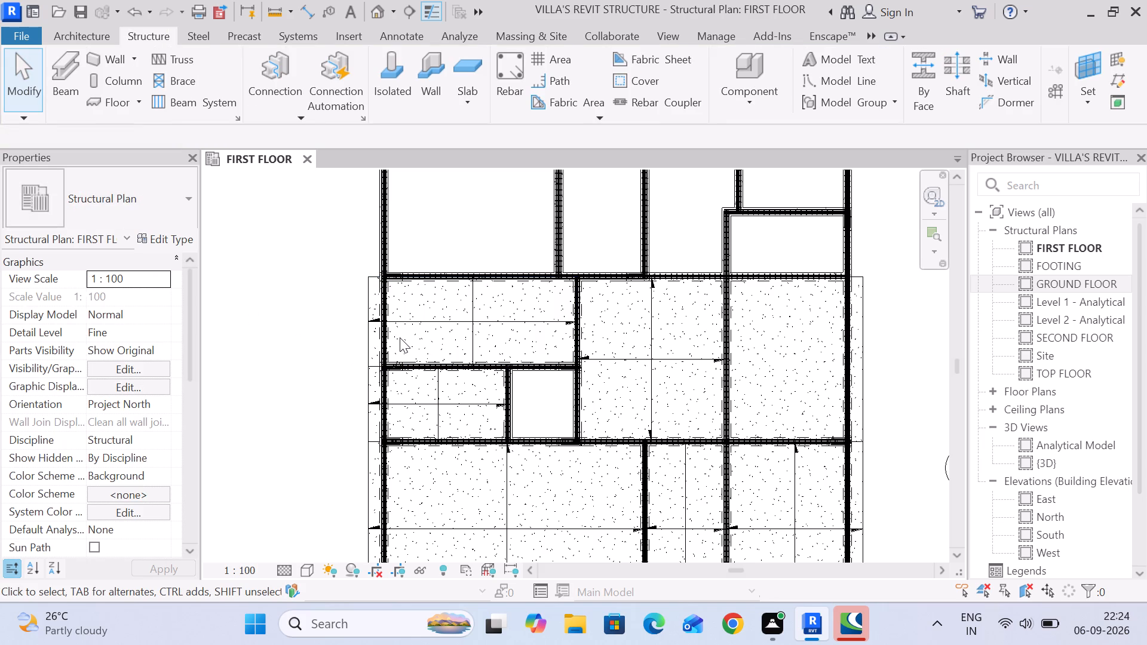
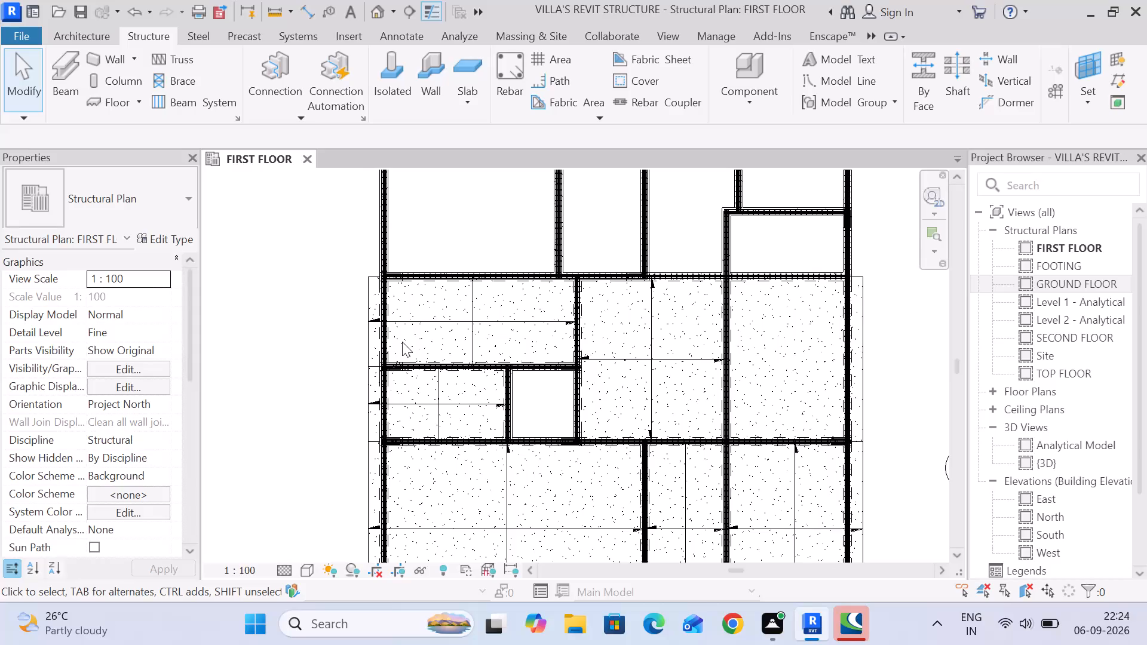
Sketch a rectangular 150mm foundation slab boundary over the plan's top-left room, from its lower-right beam junction to the outer corner of the top-left column.
scroll(402, 342, down, 3)
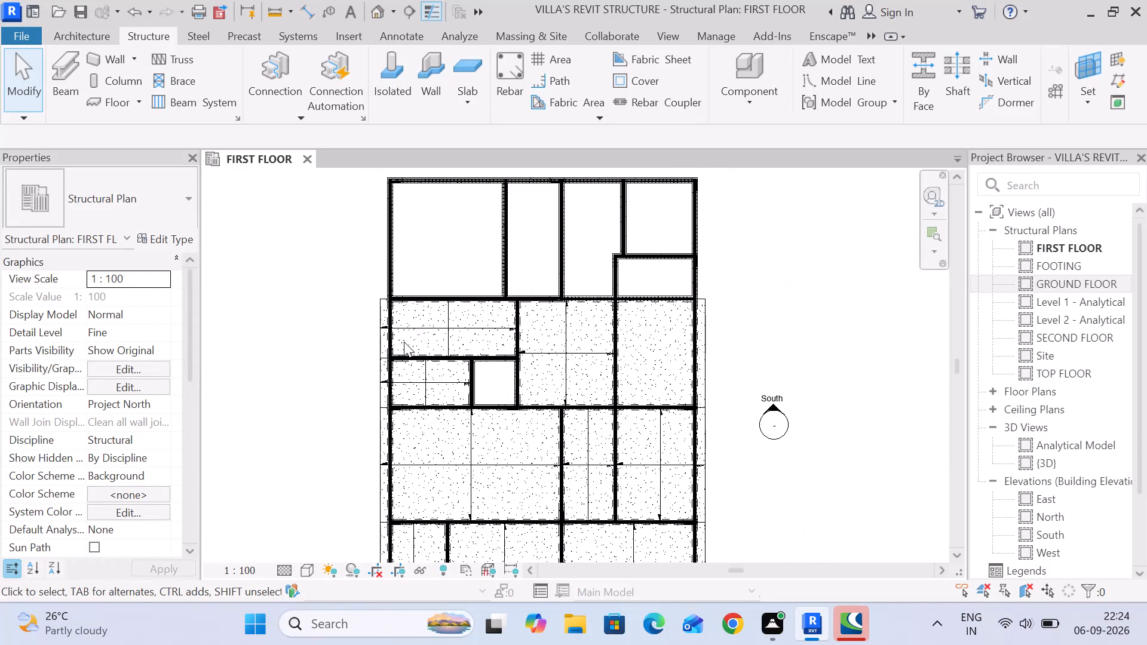
middle_drag(430, 343, 433, 328)
scroll(433, 328, down, 3)
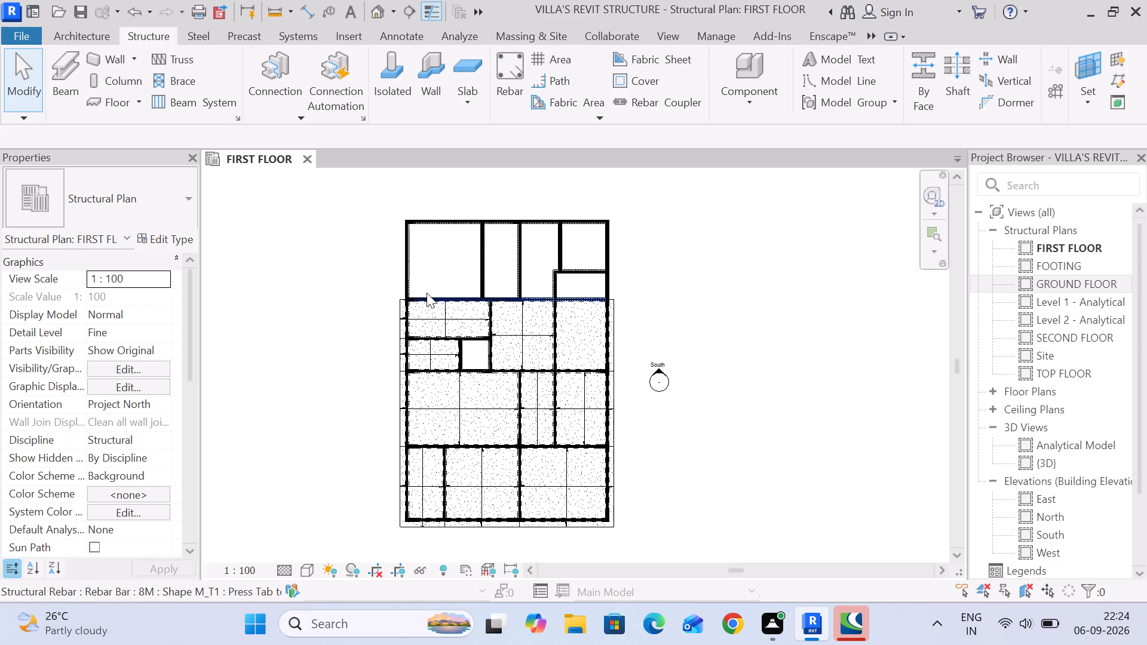
middle_drag(427, 293, 420, 355)
scroll(412, 348, up, 4)
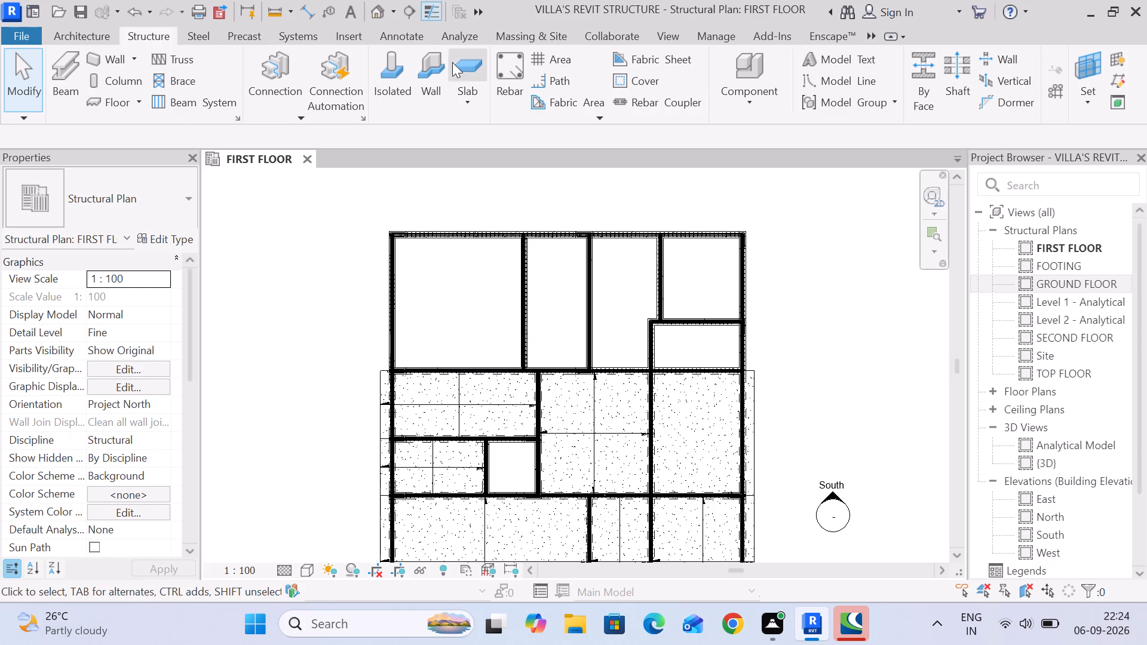
drag(452, 62, 459, 66)
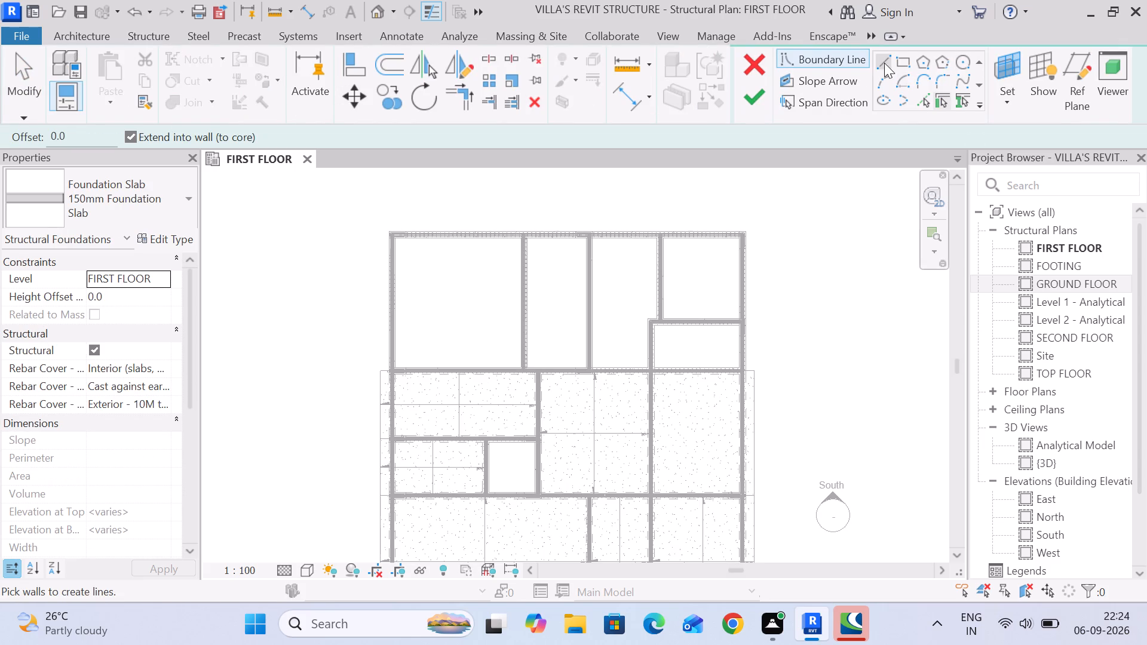
click(901, 60)
scroll(523, 368, up, 11)
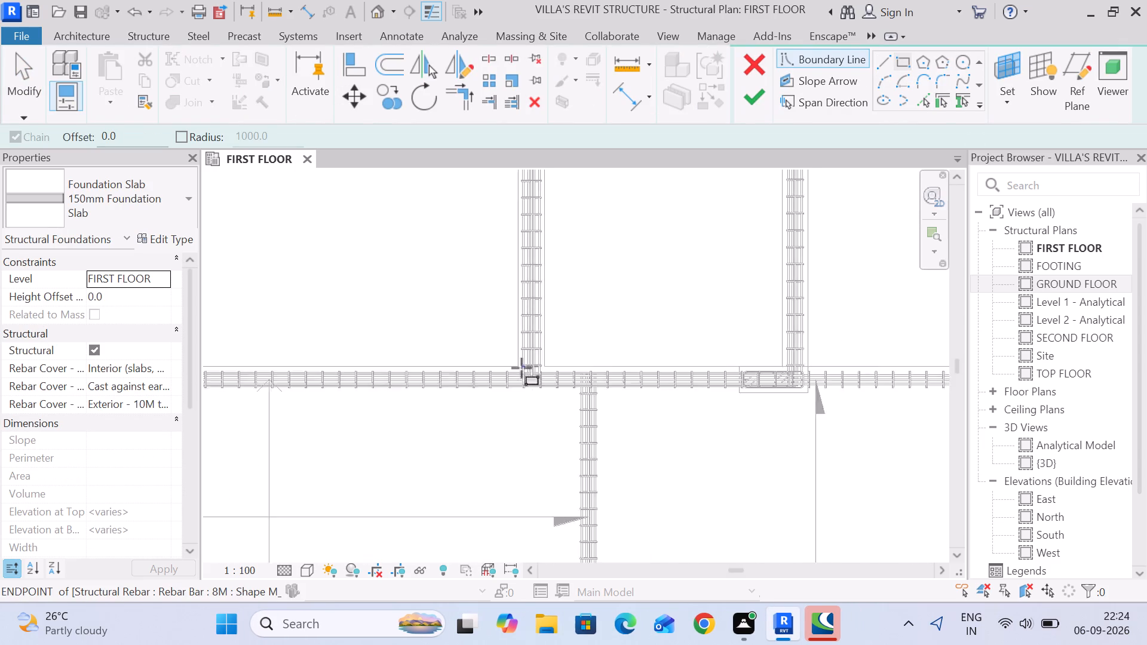
scroll(522, 368, up, 11)
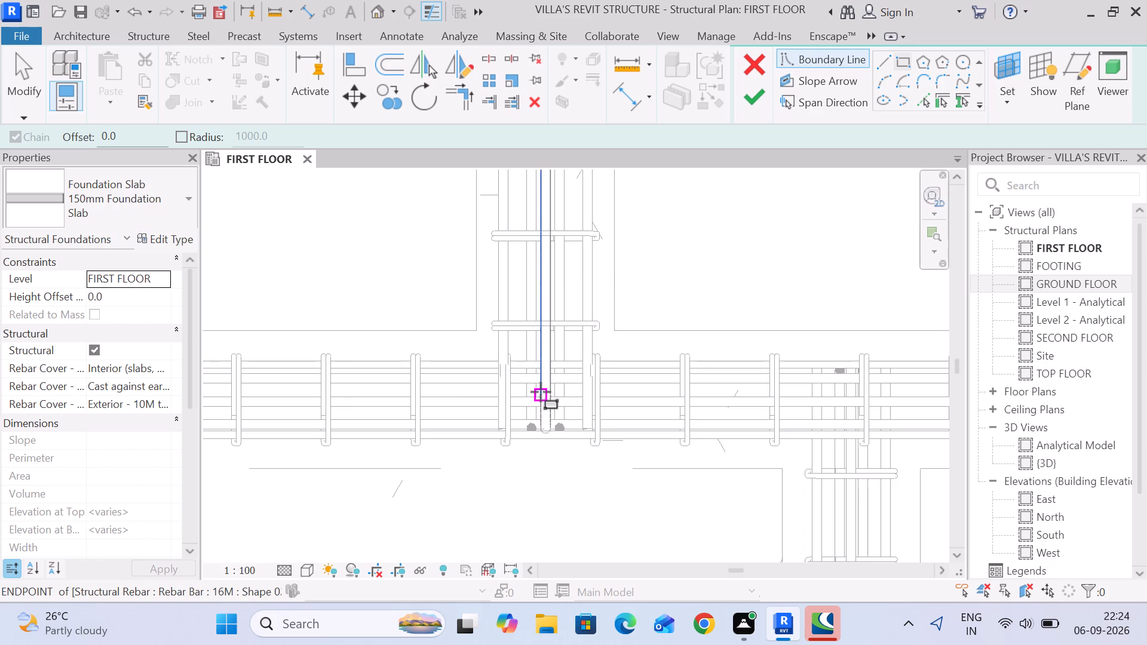
scroll(541, 392, up, 5)
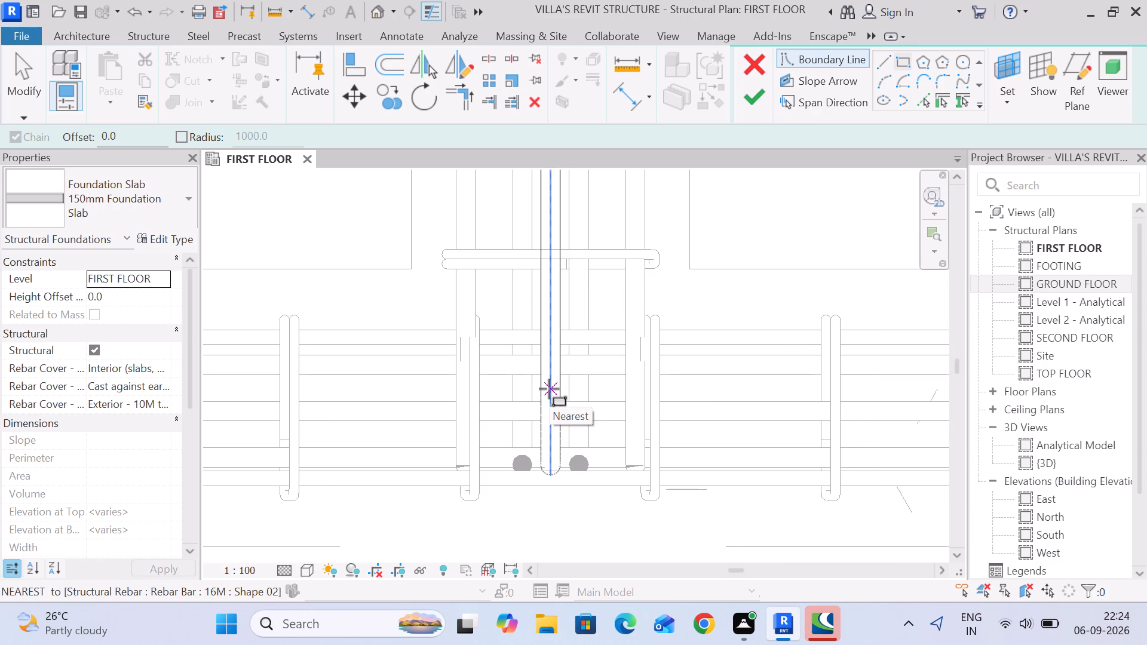
scroll(549, 386, down, 1)
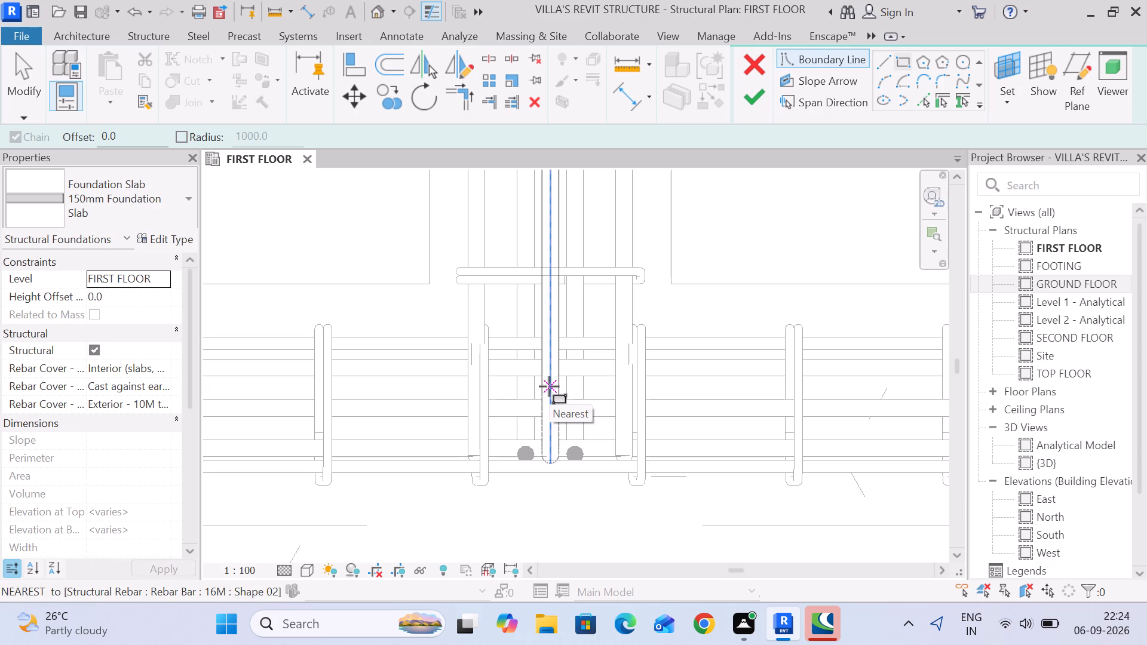
click(549, 386)
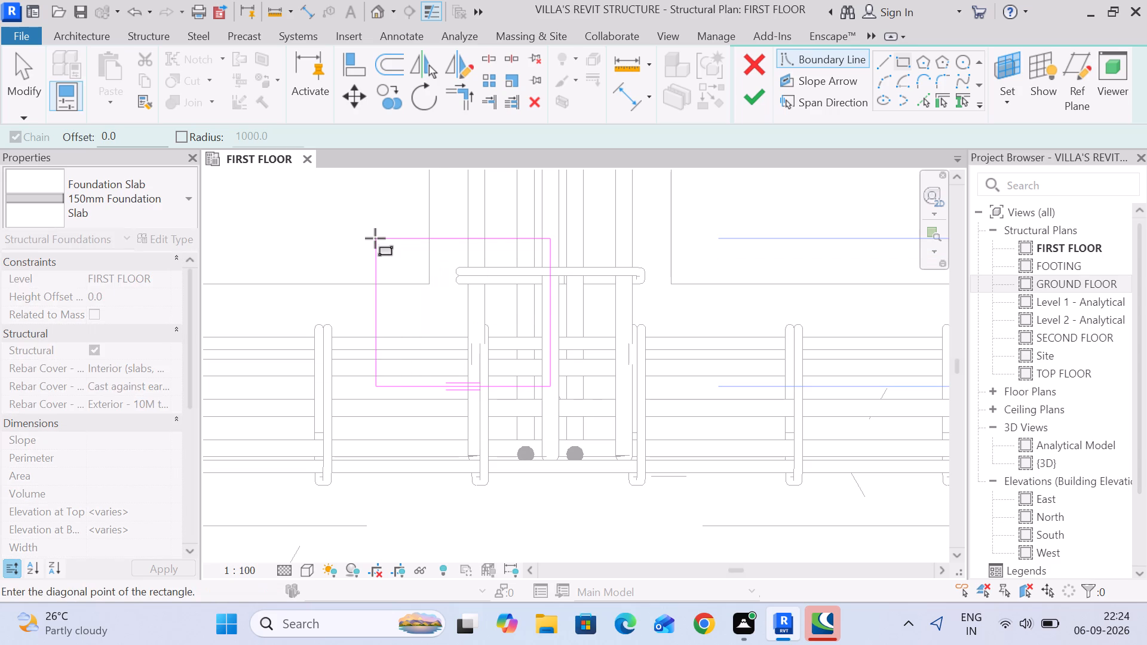
key(space)
scroll(376, 241, down, 15)
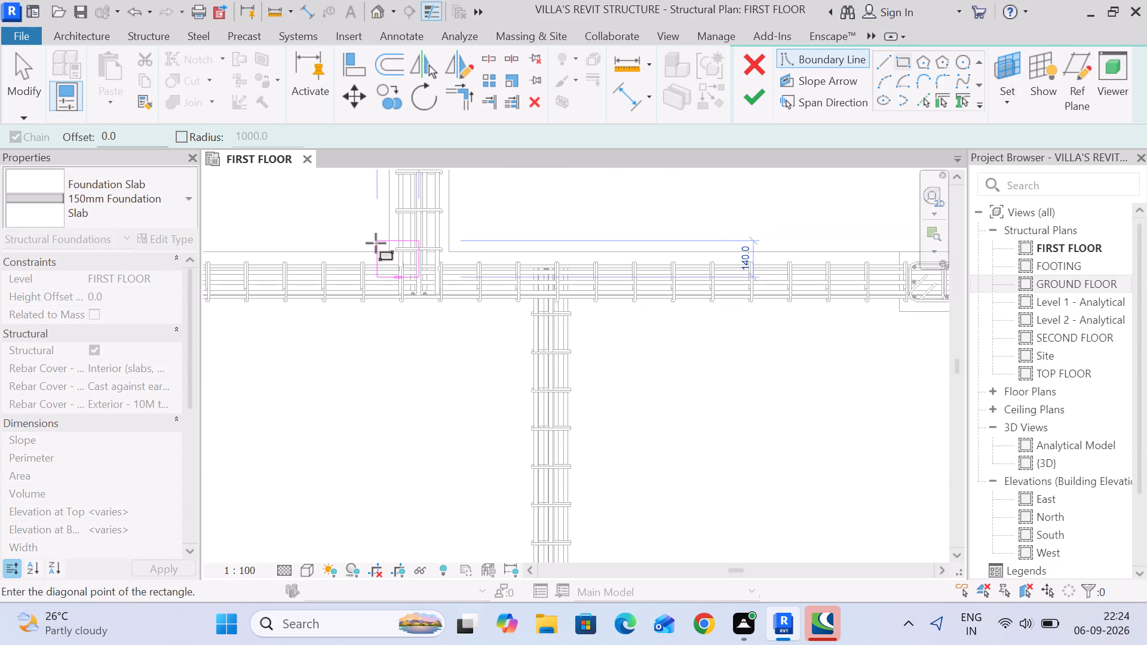
scroll(376, 243, down, 1)
middle_drag(376, 245, 644, 488)
scroll(430, 271, down, 4)
middle_drag(430, 272, 646, 423)
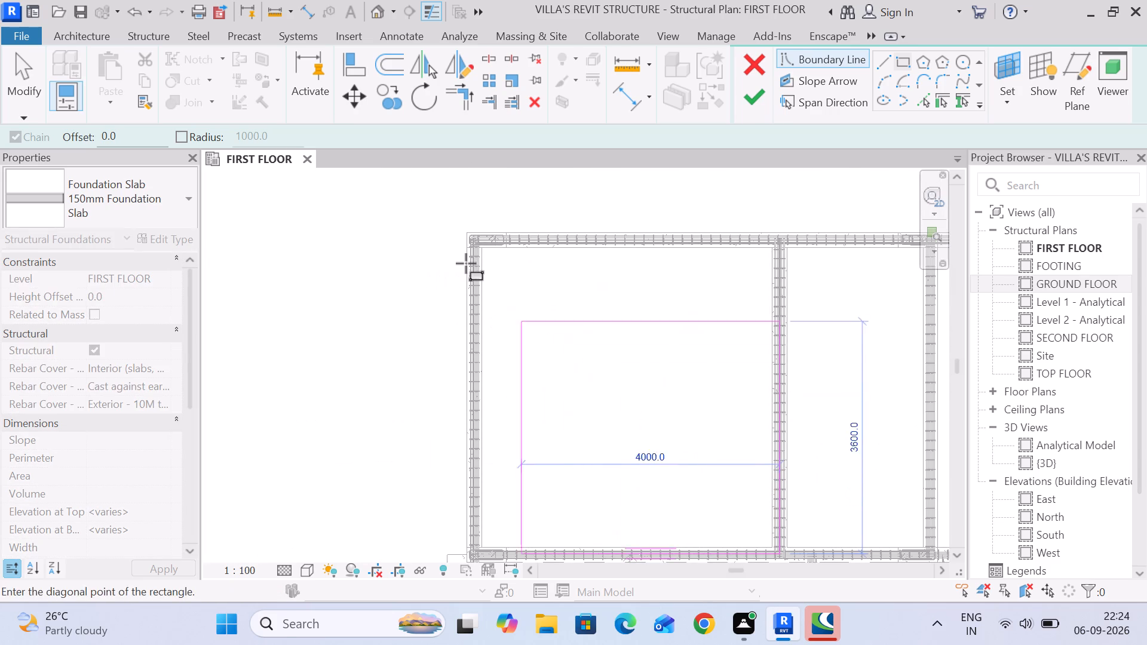
scroll(466, 239, up, 8)
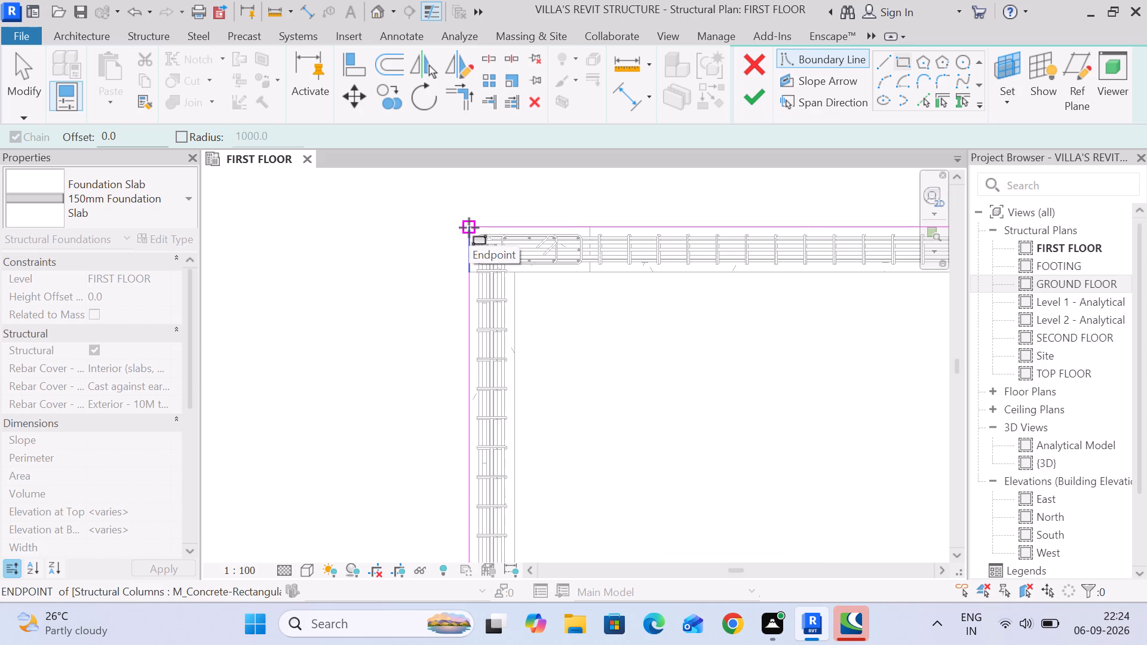
click(469, 227)
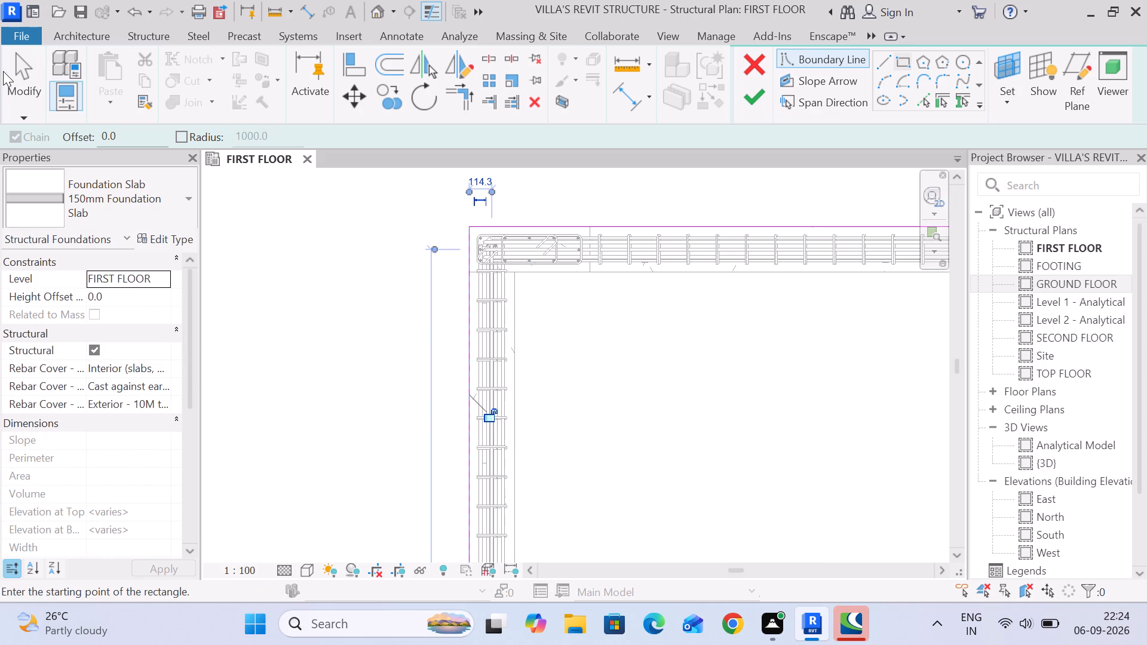
click(16, 83)
Align the new boundary's left edge with the outer left edge of the existing slab directly below.
scroll(497, 266, down, 4)
middle_drag(674, 311, 484, 207)
scroll(484, 207, up, 1)
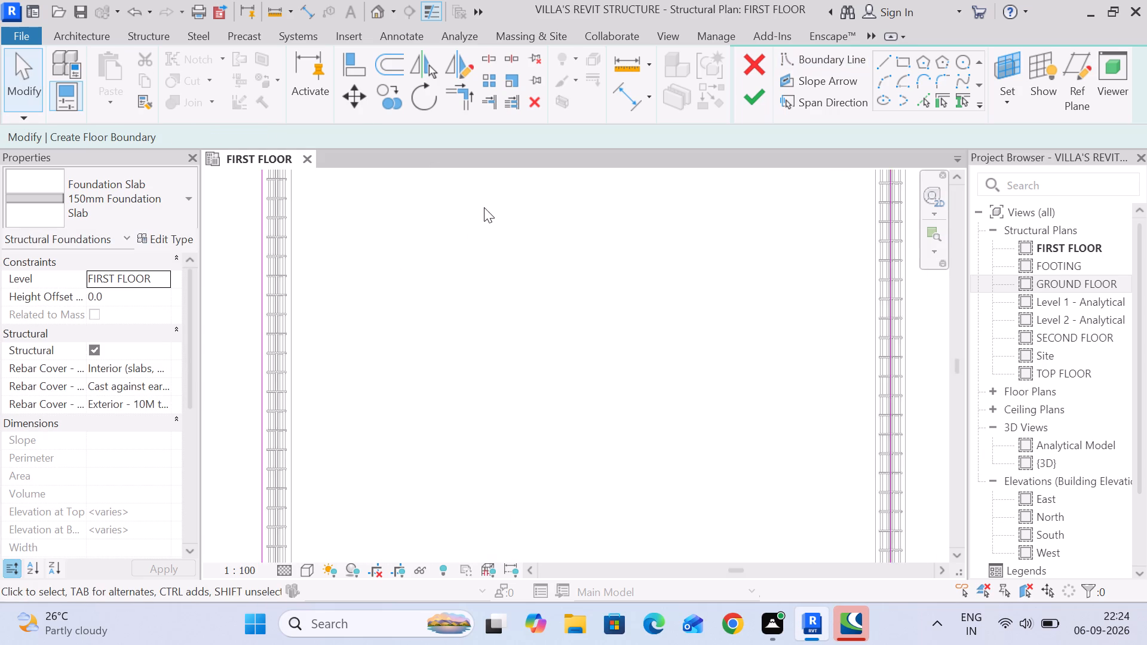
scroll(484, 207, down, 11)
scroll(433, 323, up, 12)
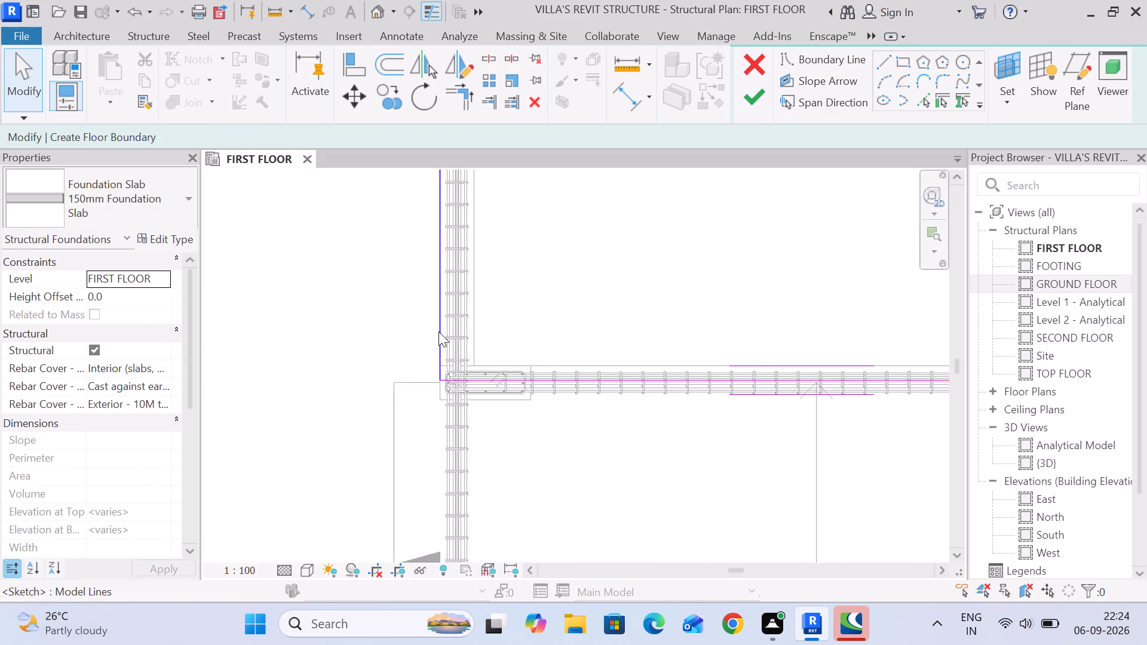
middle_drag(438, 331, 536, 302)
scroll(538, 303, up, 6)
scroll(540, 312, down, 3)
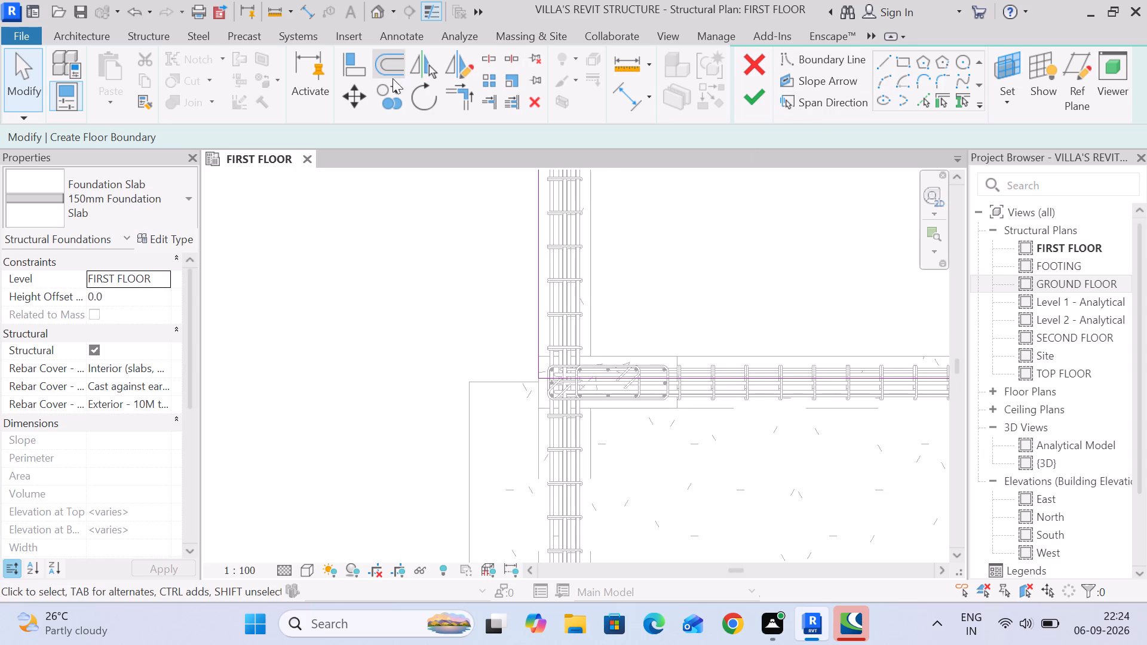
click(353, 69)
click(477, 428)
click(470, 422)
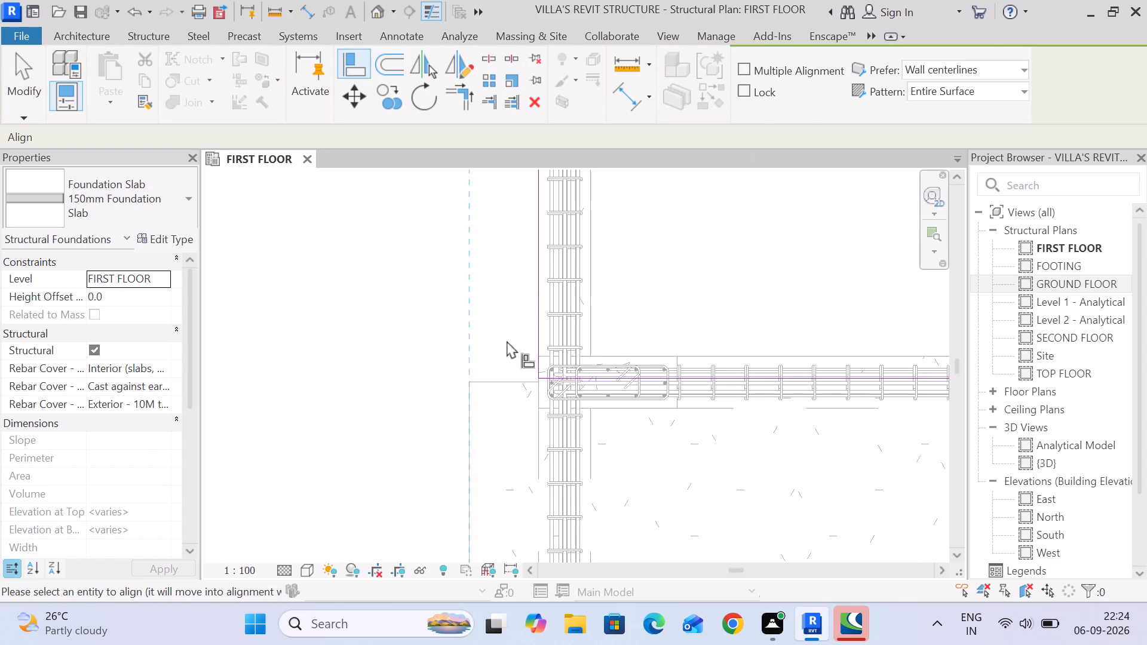
click(537, 285)
scroll(537, 285, down, 5)
middle_drag(559, 185, 559, 471)
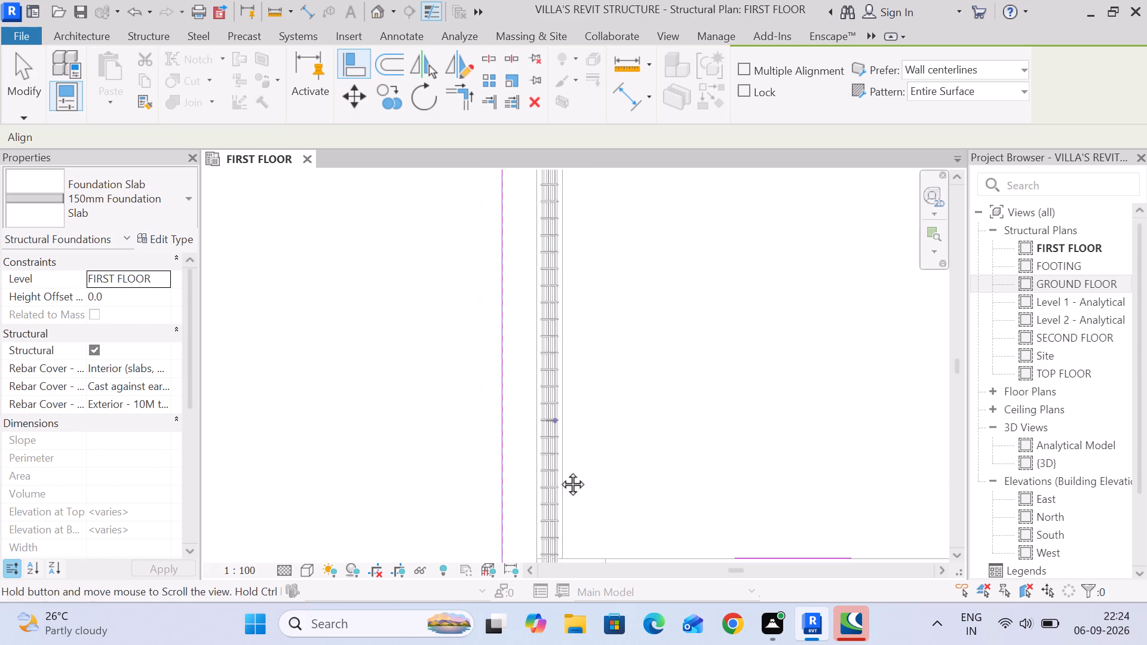
middle_drag(559, 471, 559, 475)
scroll(571, 468, down, 7)
middle_drag(638, 324, 473, 325)
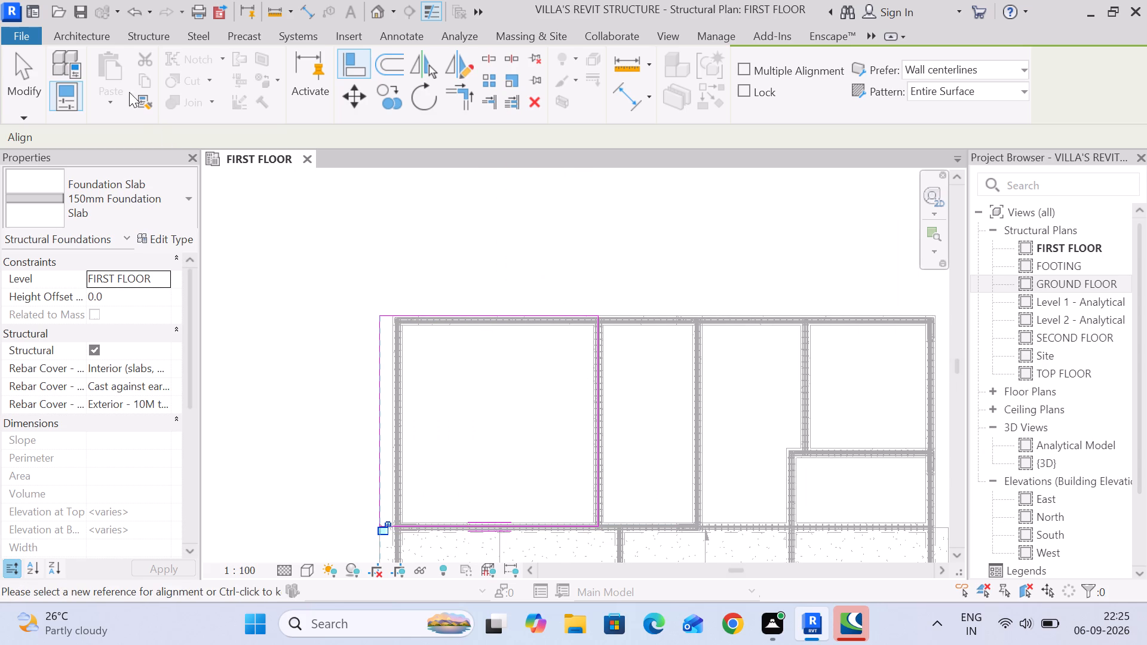
click(24, 81)
Set the boundary's top edge 420.7 mm outward from the centre of the top beam.
scroll(354, 307, up, 5)
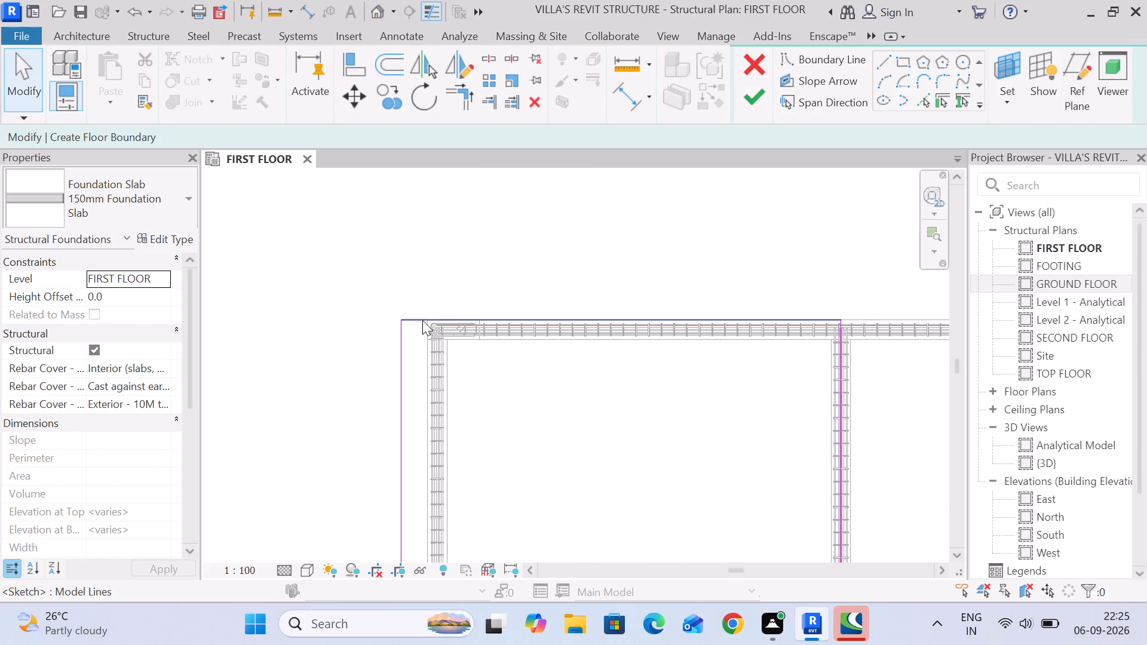
scroll(430, 320, up, 5)
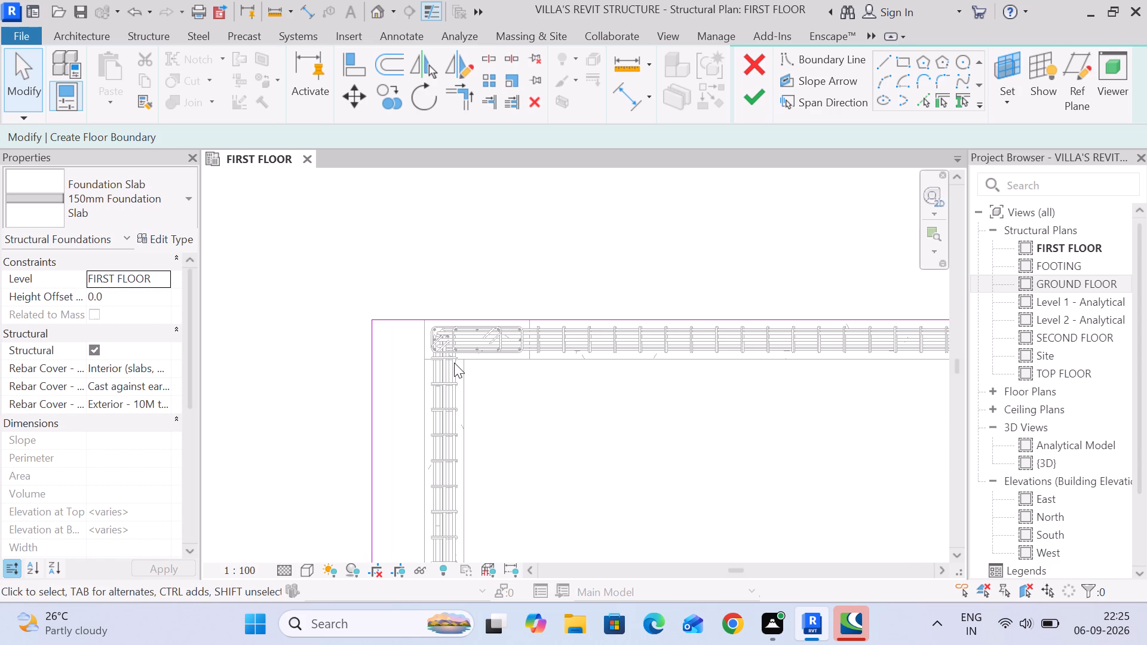
scroll(454, 363, down, 2)
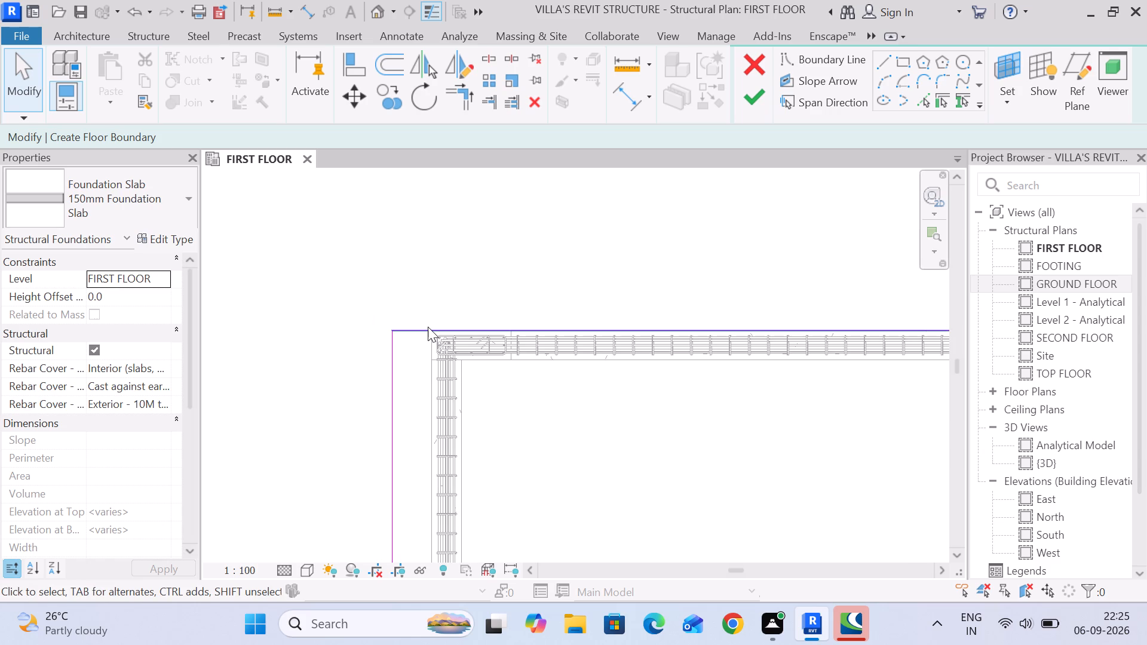
middle_drag(495, 324, 444, 325)
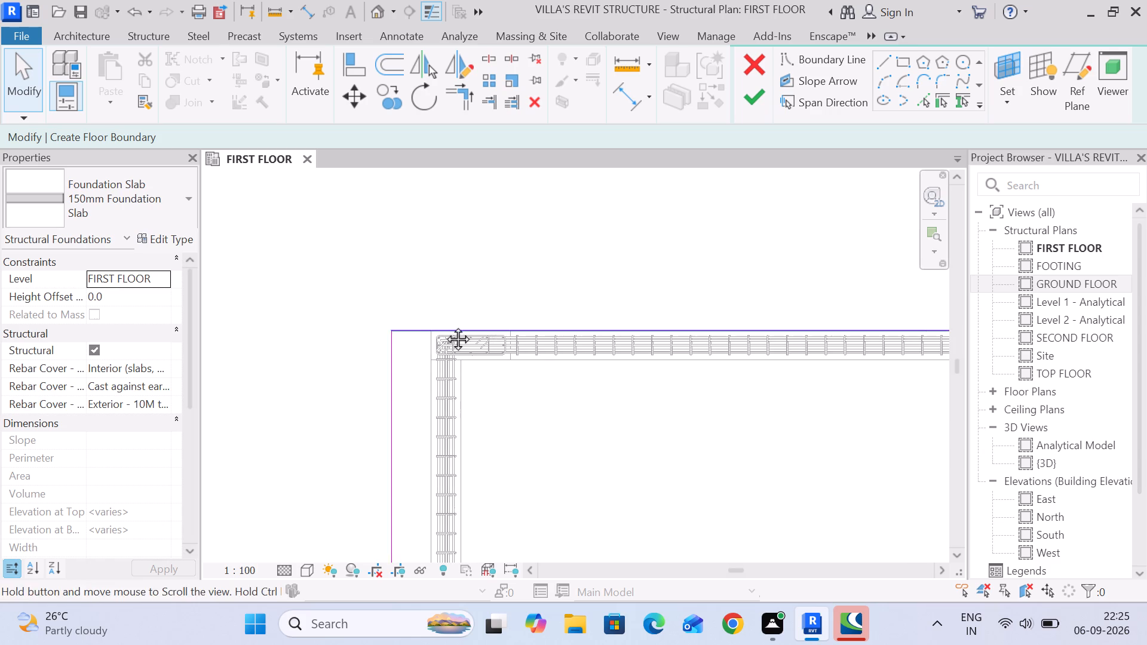
middle_drag(444, 325, 355, 325)
scroll(355, 325, down, 4)
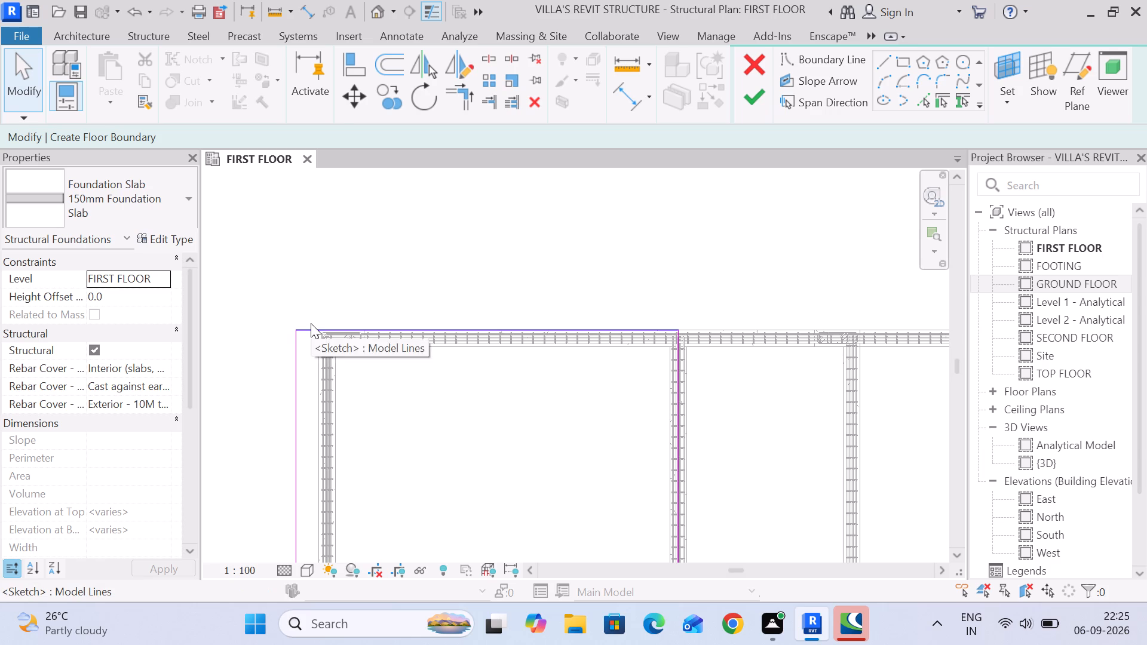
scroll(311, 323, down, 3)
scroll(311, 323, up, 4)
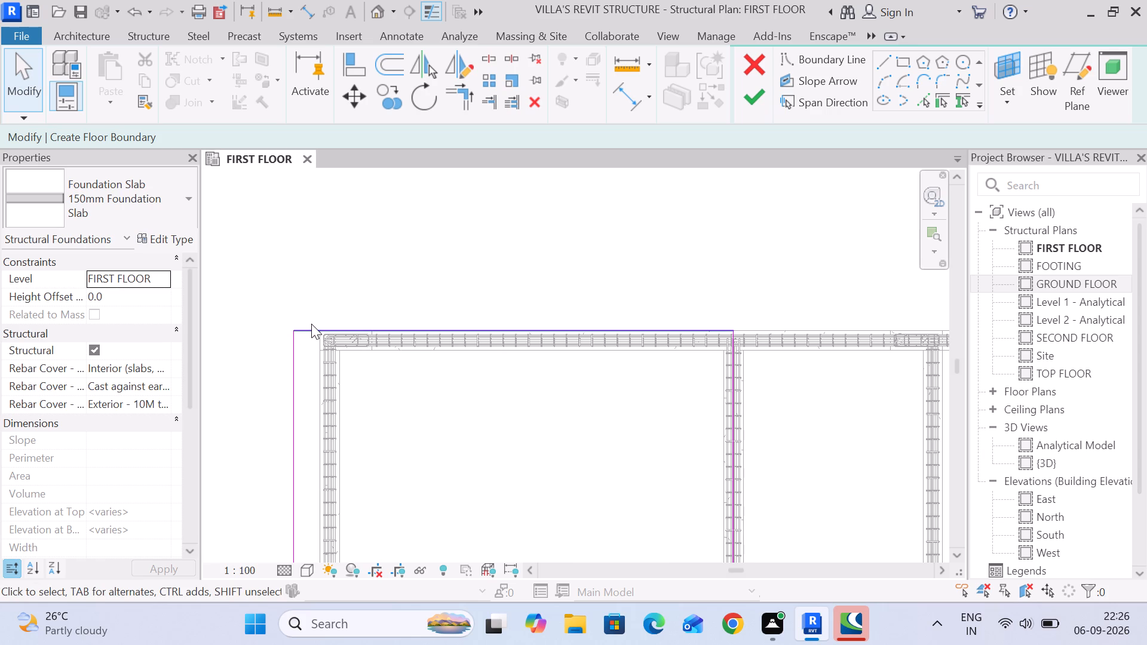
scroll(311, 325, down, 3)
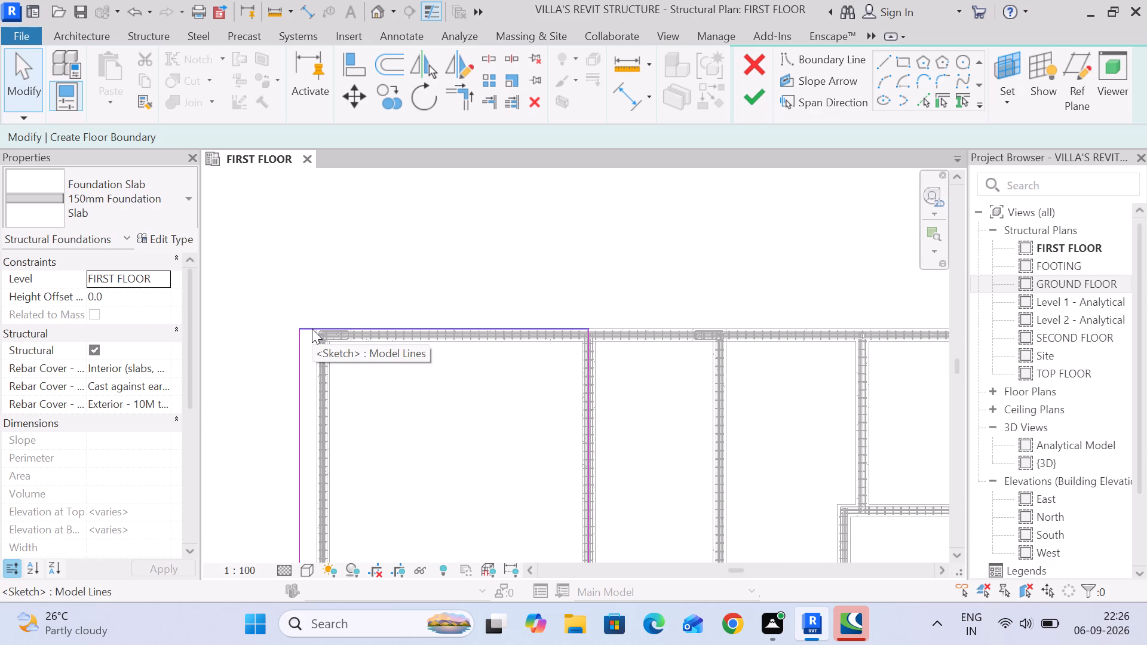
middle_drag(312, 328, 314, 214)
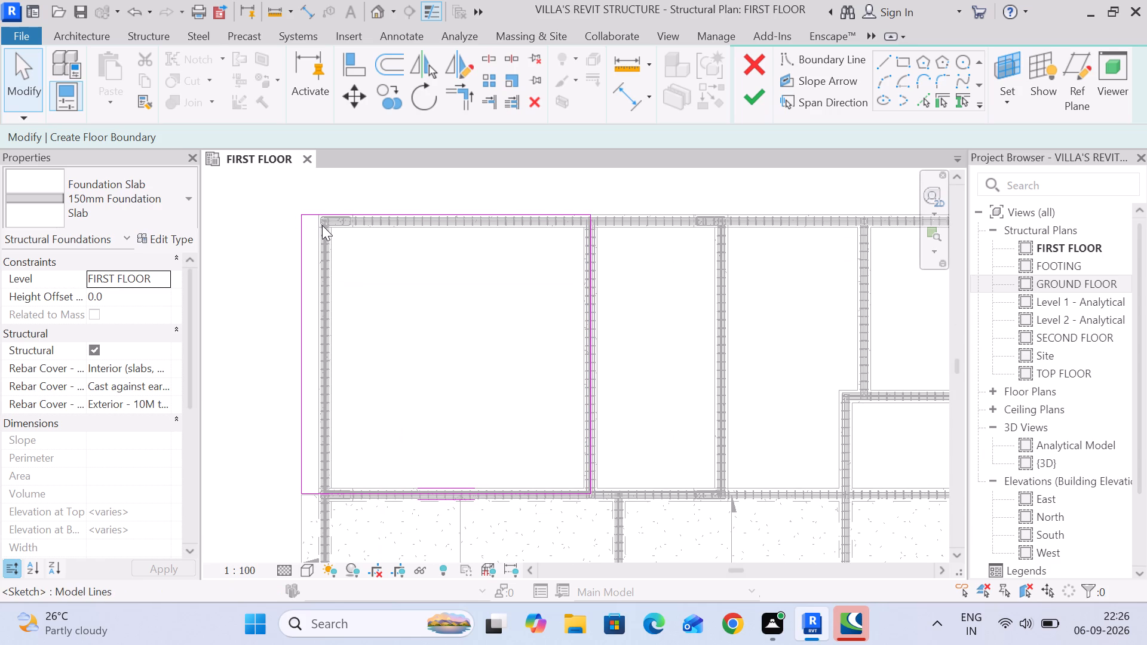
middle_drag(325, 235, 326, 285)
click(319, 267)
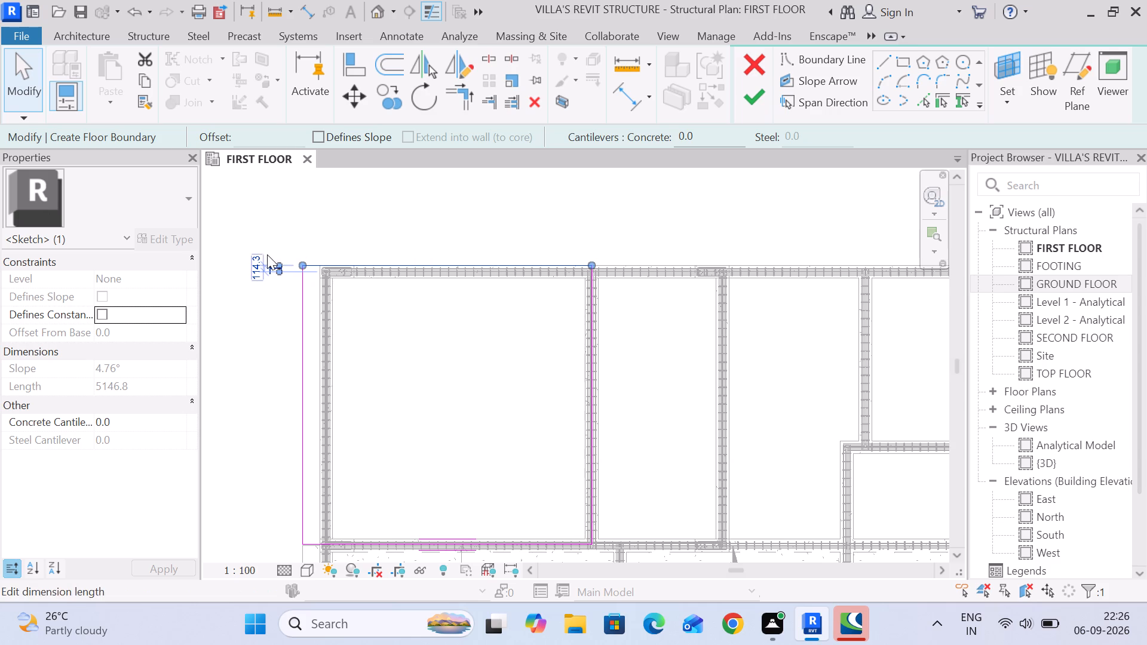
click(260, 260)
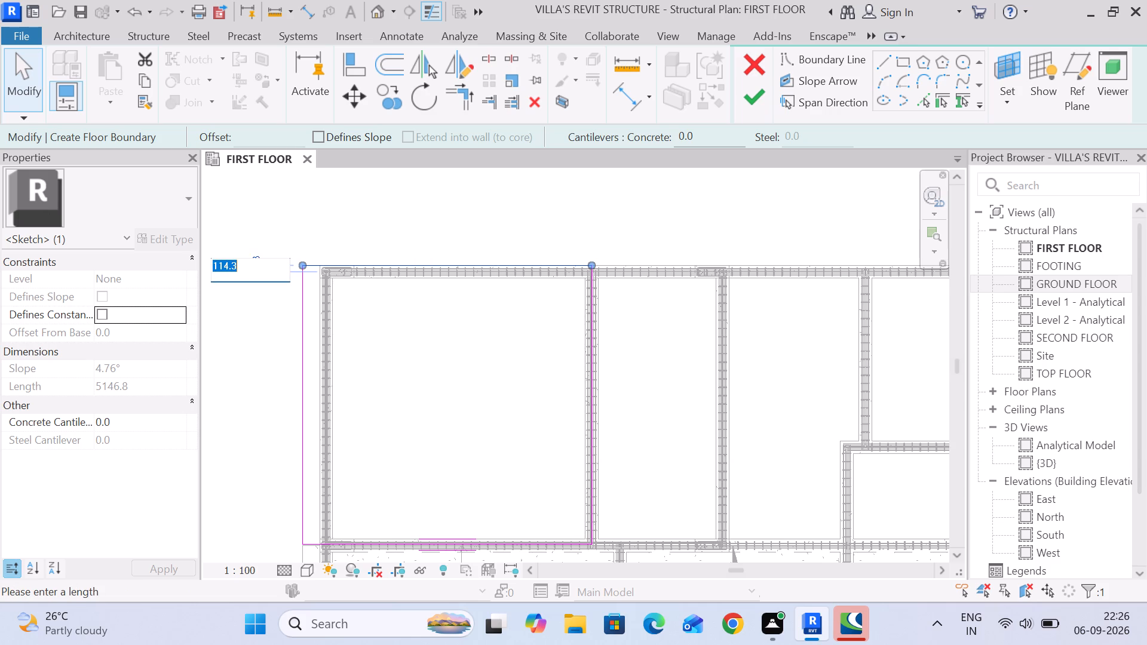
text(420)
text(.7)
key(Return)
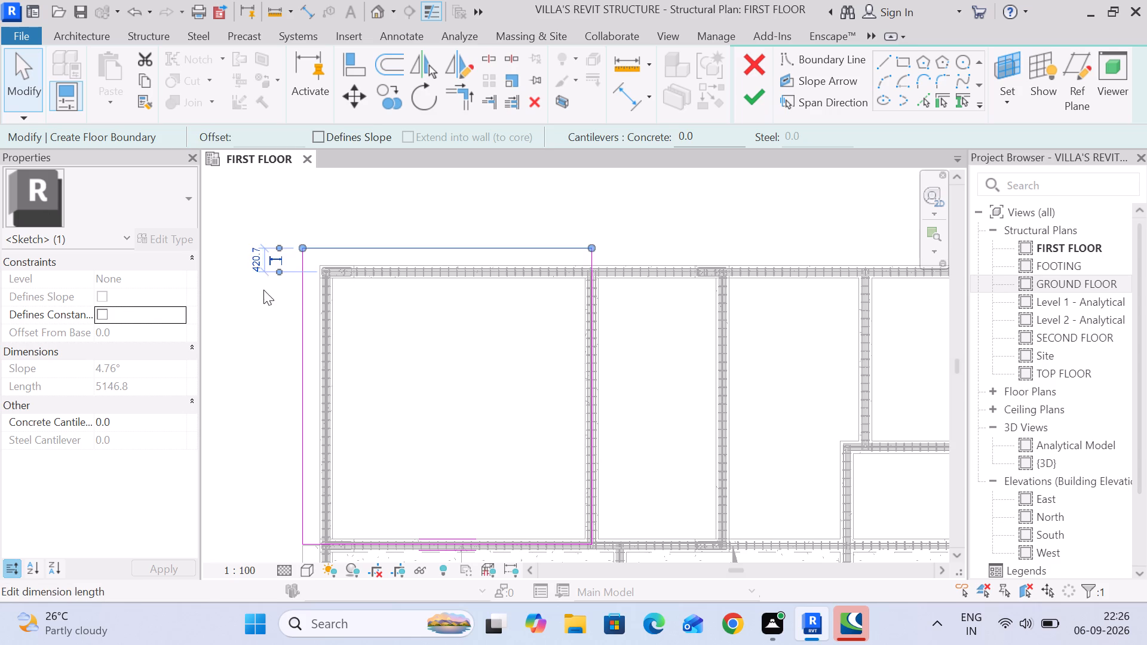
click(268, 299)
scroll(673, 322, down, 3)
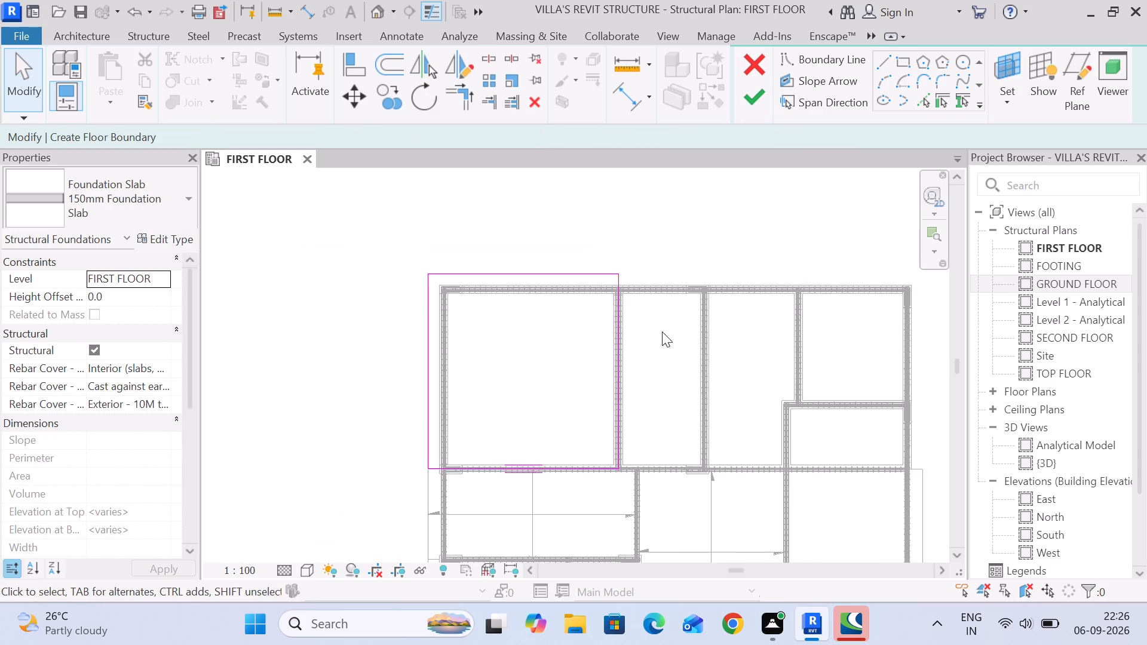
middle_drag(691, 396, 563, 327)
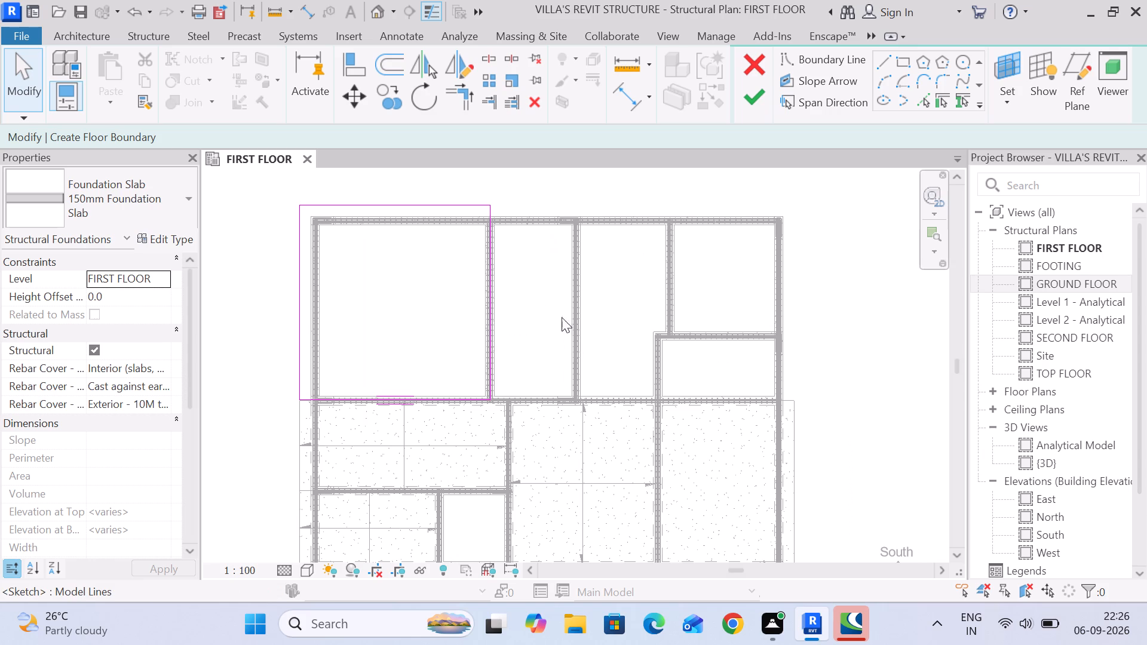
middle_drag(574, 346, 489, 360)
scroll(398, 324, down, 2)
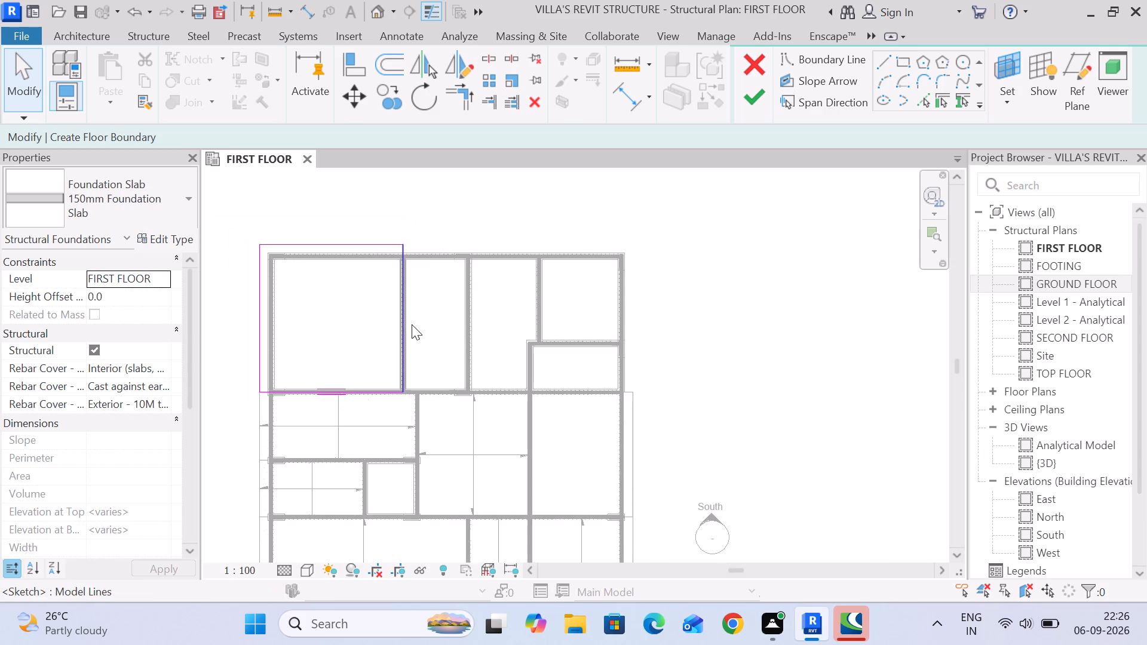
Finish the boundary sketch to create the top-left room's 150mm foundation slab.
middle_drag(434, 329, 430, 313)
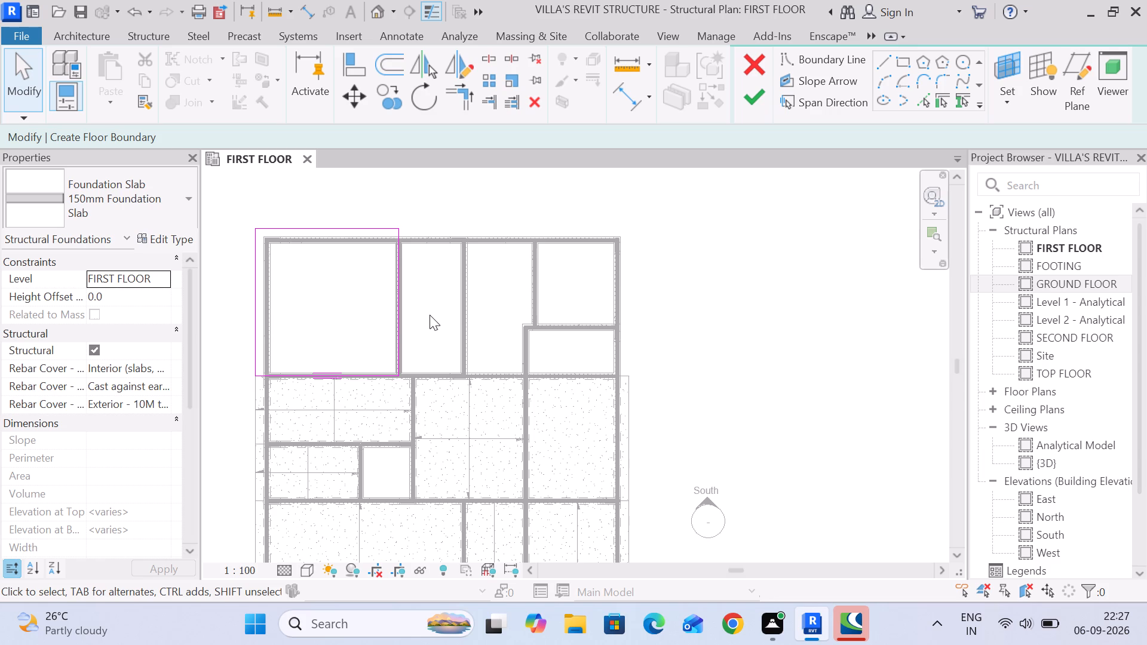
click(738, 107)
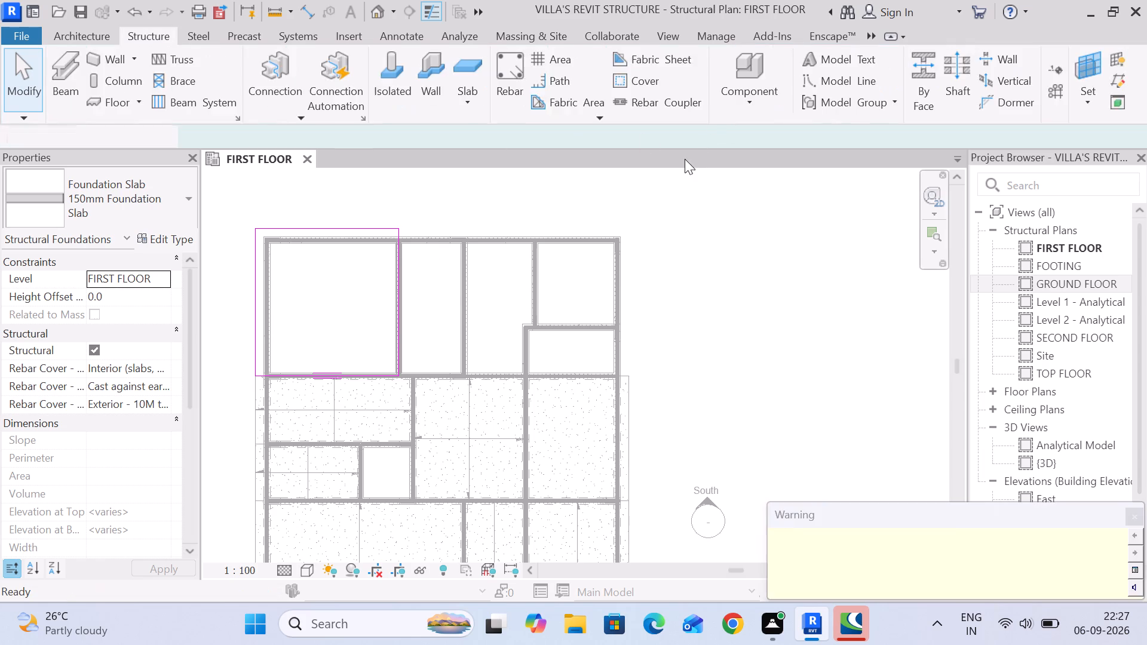
Clear the selection and examine the new slab's lower-left corner where it meets the slab directly below.
scroll(347, 361, up, 4)
scroll(216, 388, up, 1)
middle_drag(216, 388, 280, 386)
scroll(273, 378, up, 9)
middle_drag(272, 391, 367, 385)
scroll(364, 379, up, 5)
scroll(364, 378, down, 4)
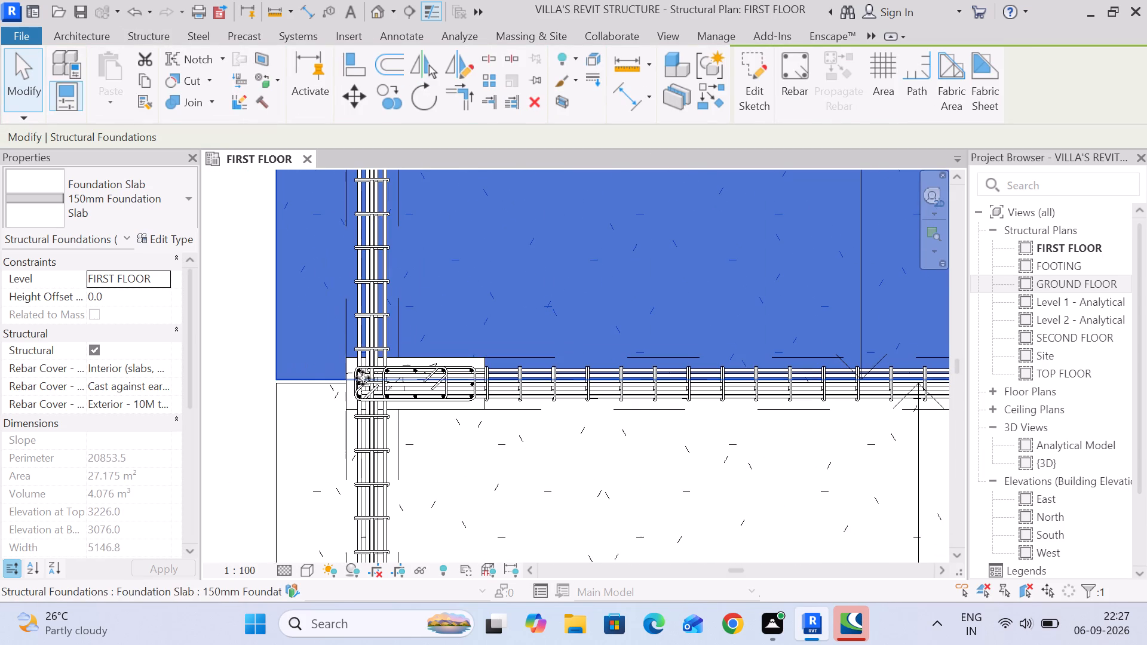
click(253, 377)
scroll(254, 377, down, 2)
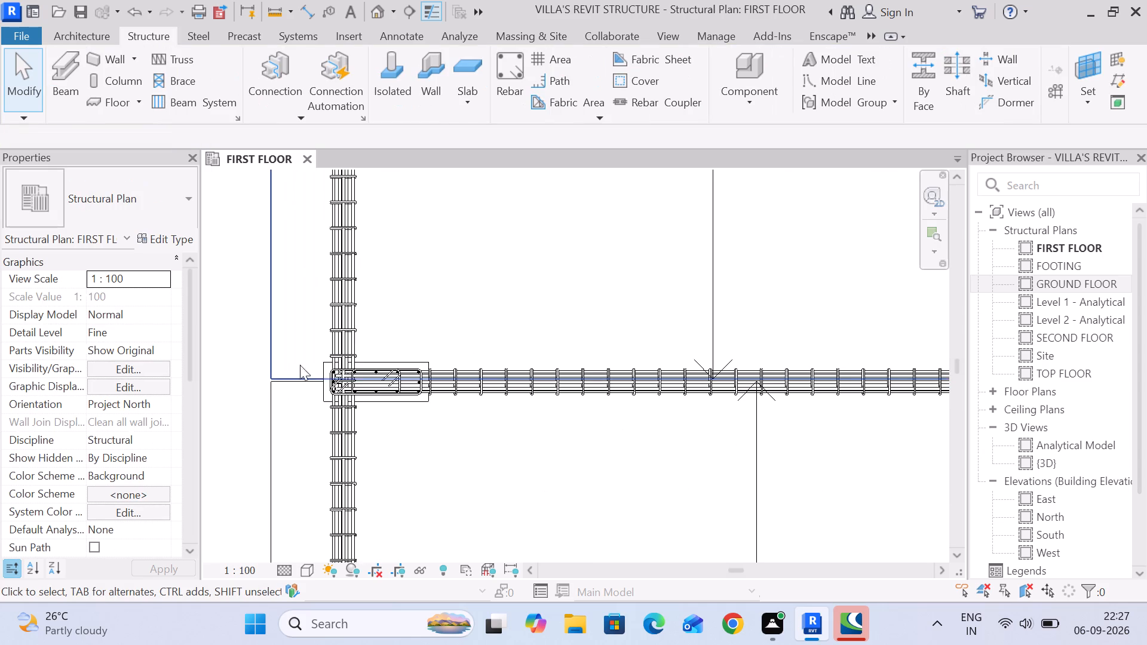
scroll(397, 363, down, 4)
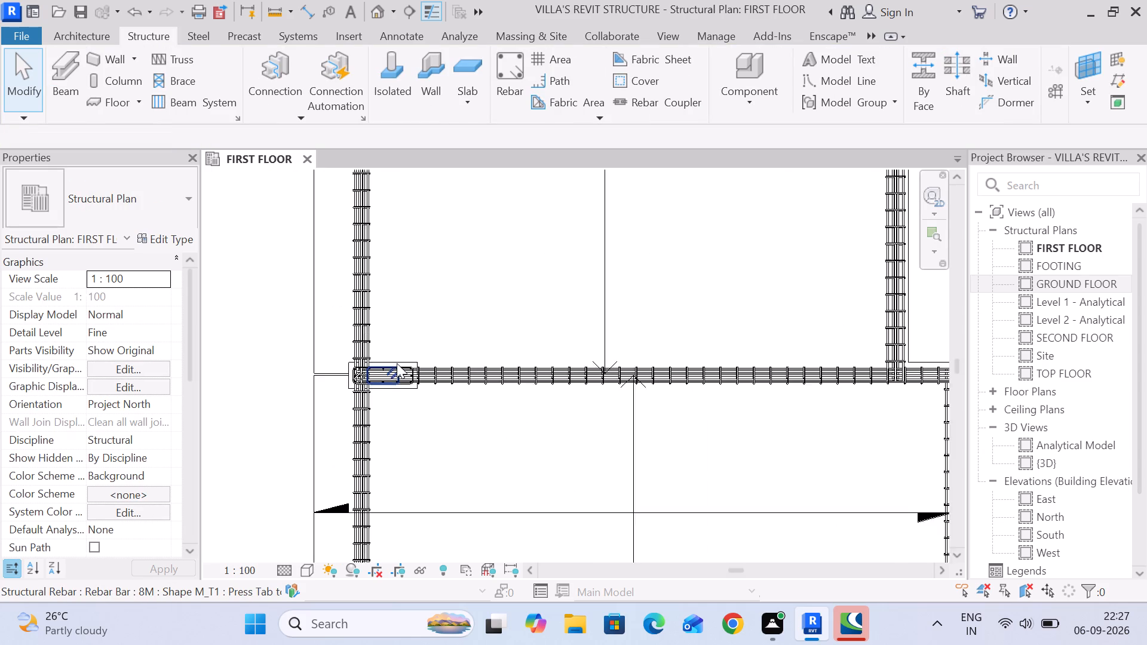
scroll(420, 354, down, 4)
middle_drag(567, 324, 584, 443)
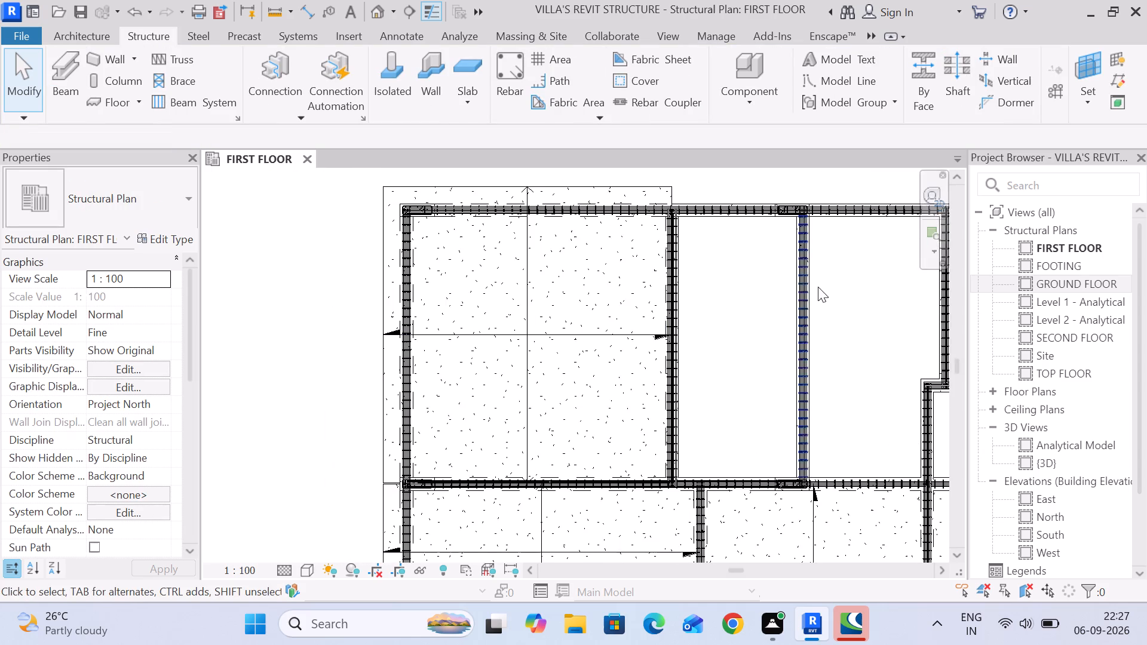
Sketch a rectangular foundation slab boundary, offset 0.01 inch and about 2335 mm wide, over the narrow adjoining room, from its lower-left beam junction to beyond the top beam.
middle_drag(816, 287, 643, 309)
click(467, 64)
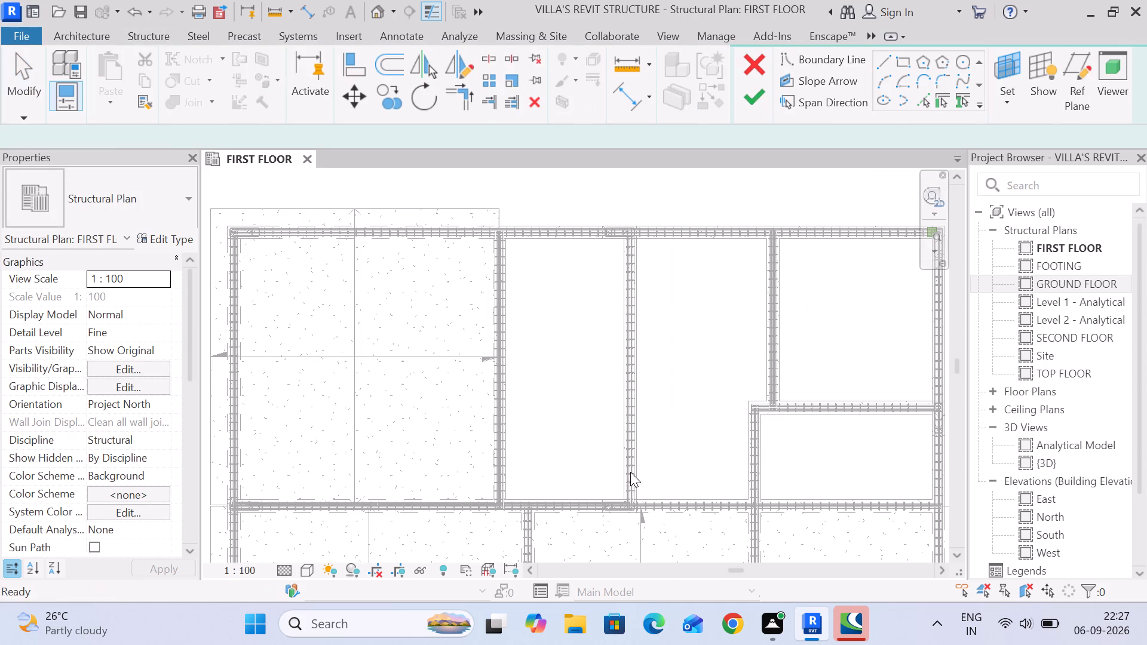
click(908, 64)
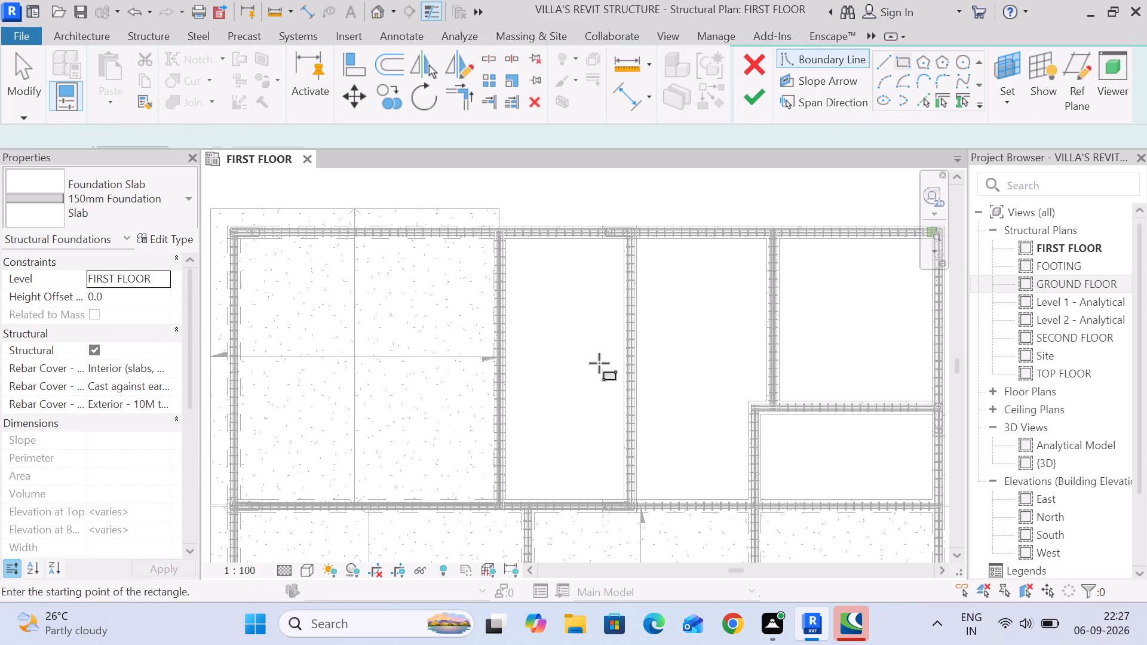
scroll(500, 508, up, 14)
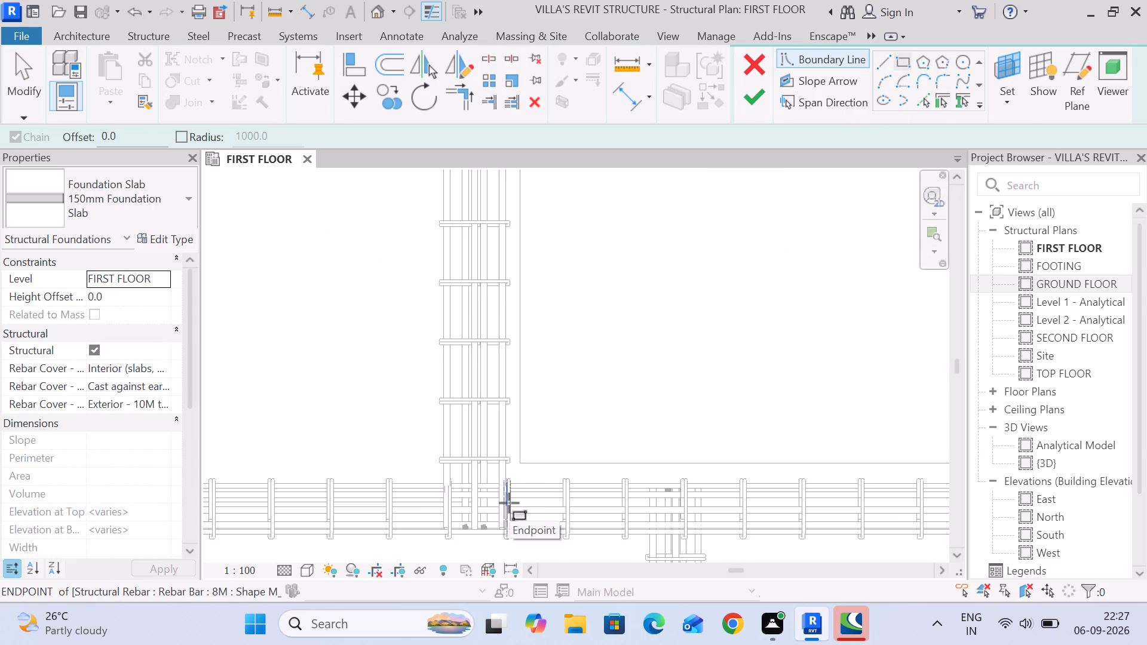
drag(160, 132, 91, 132)
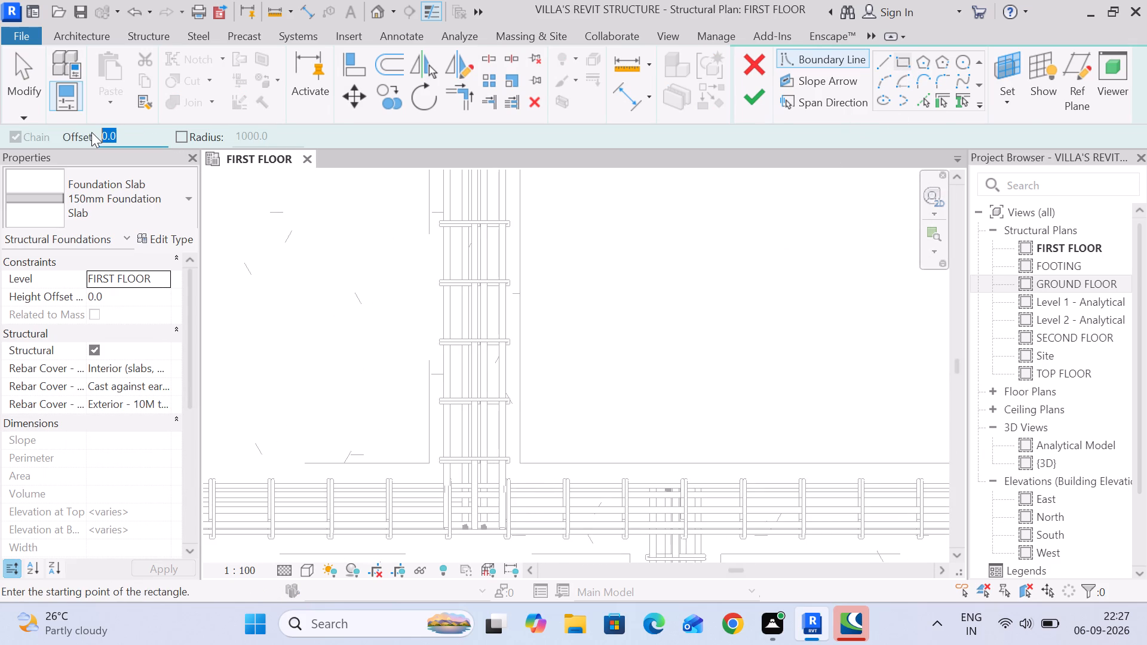
drag(91, 132, 92, 132)
text(0.01)
key(shift+quotedbl)
key(Return)
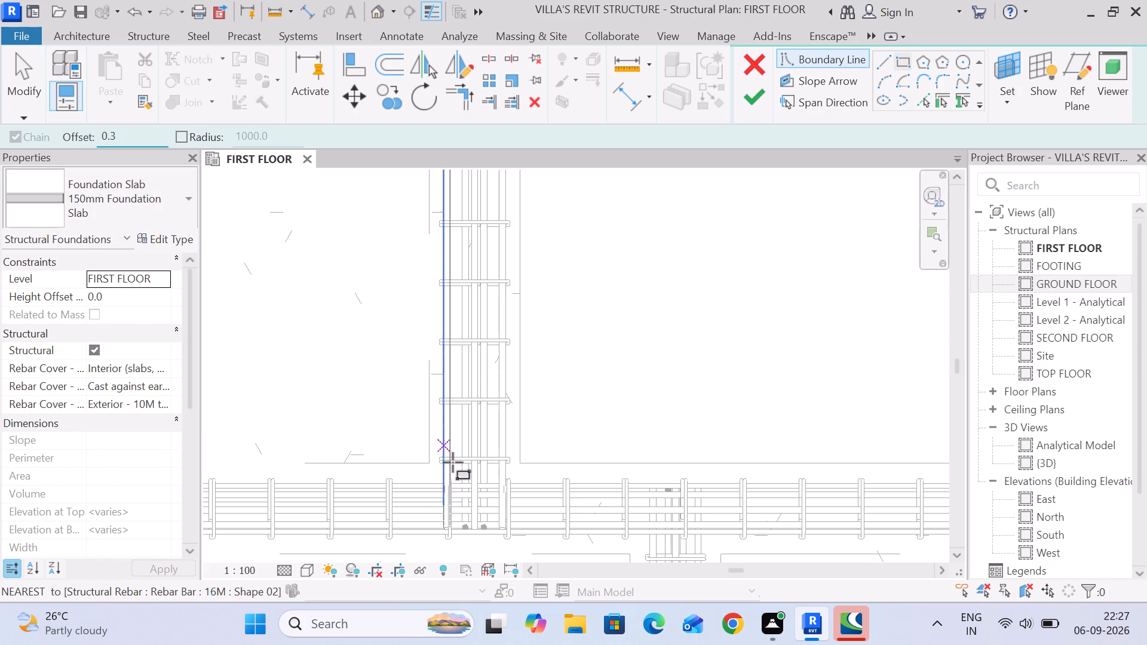
scroll(473, 511, up, 9)
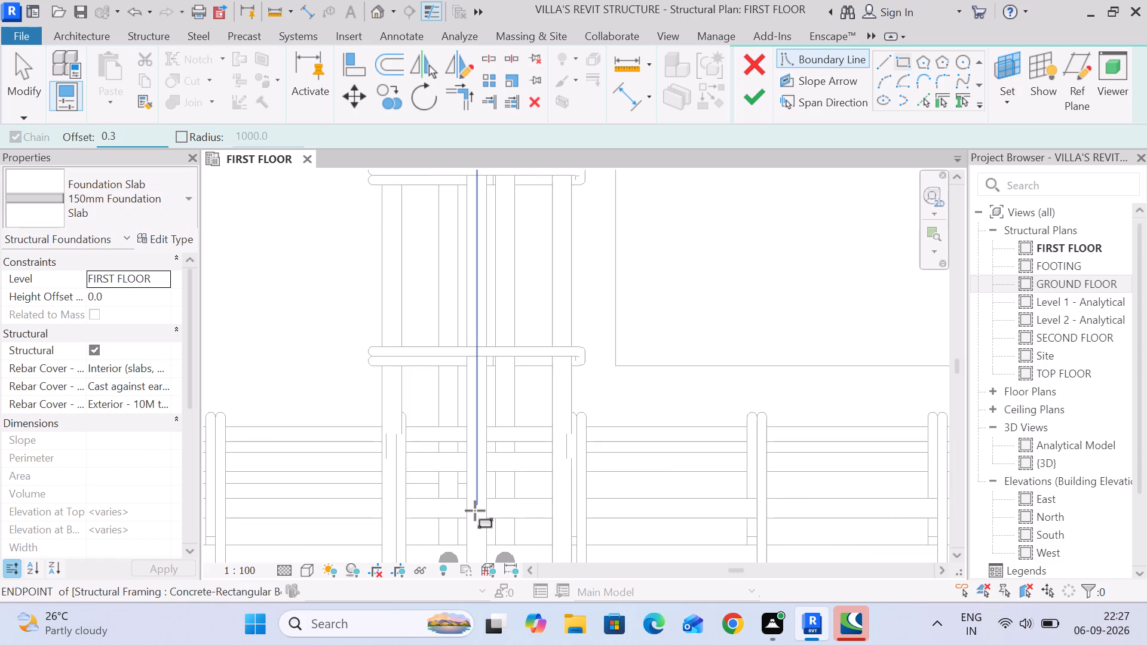
scroll(475, 511, down, 2)
middle_drag(473, 511, 460, 435)
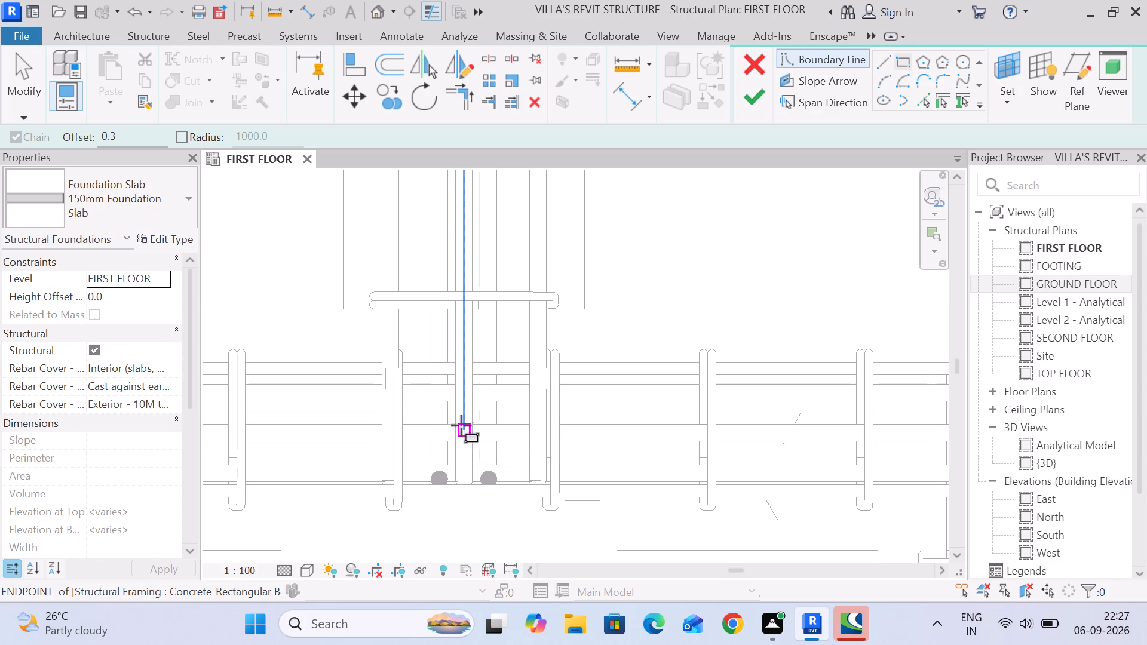
scroll(465, 417, up, 5)
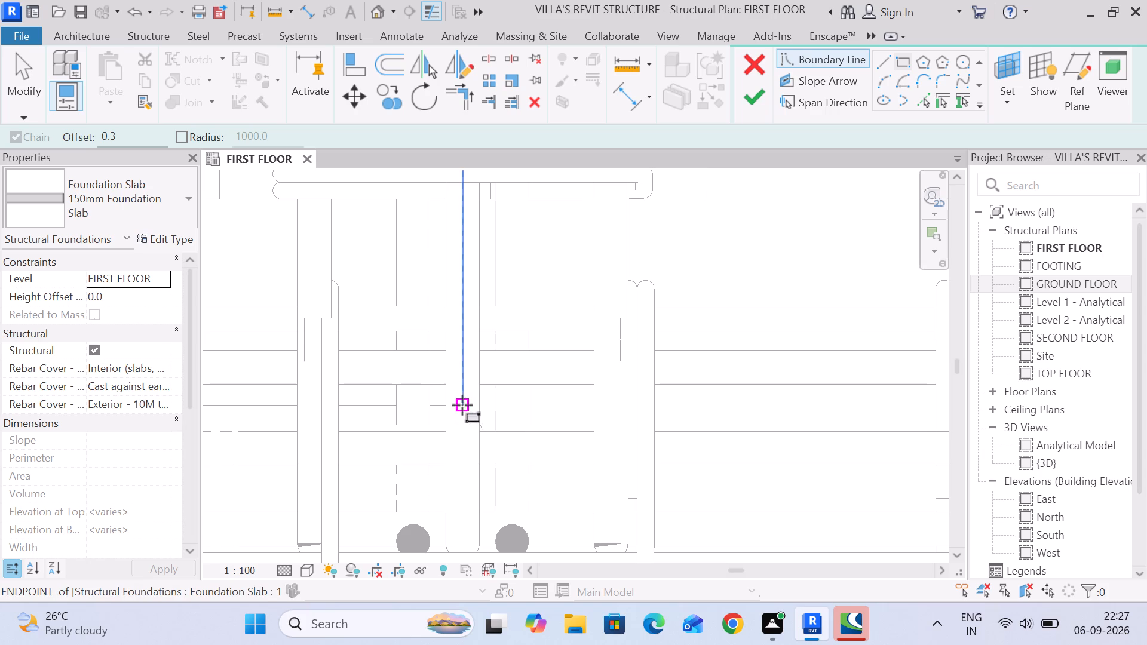
click(462, 405)
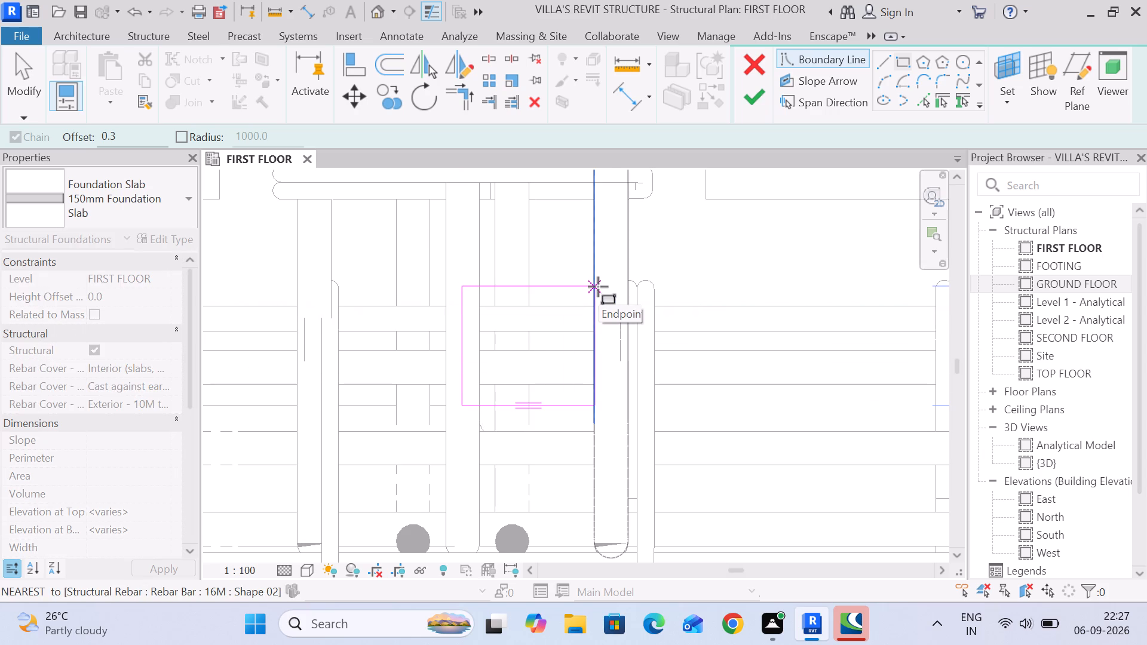
key(space)
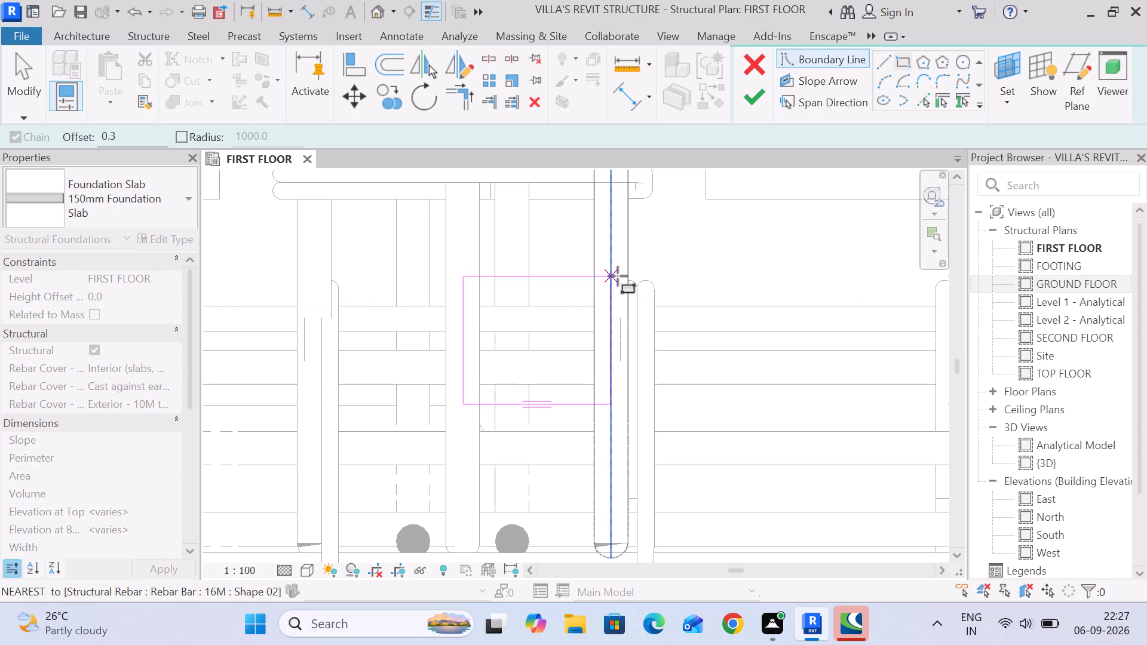
scroll(627, 269, down, 3)
scroll(716, 238, down, 10)
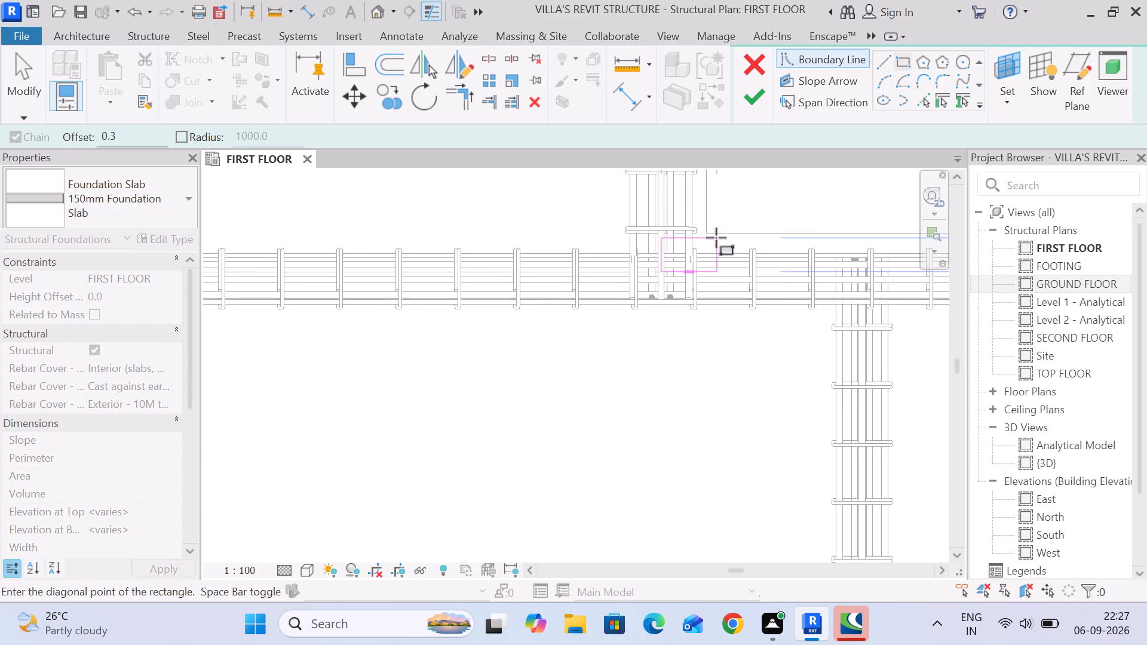
middle_drag(744, 230, 456, 408)
scroll(532, 354, down, 11)
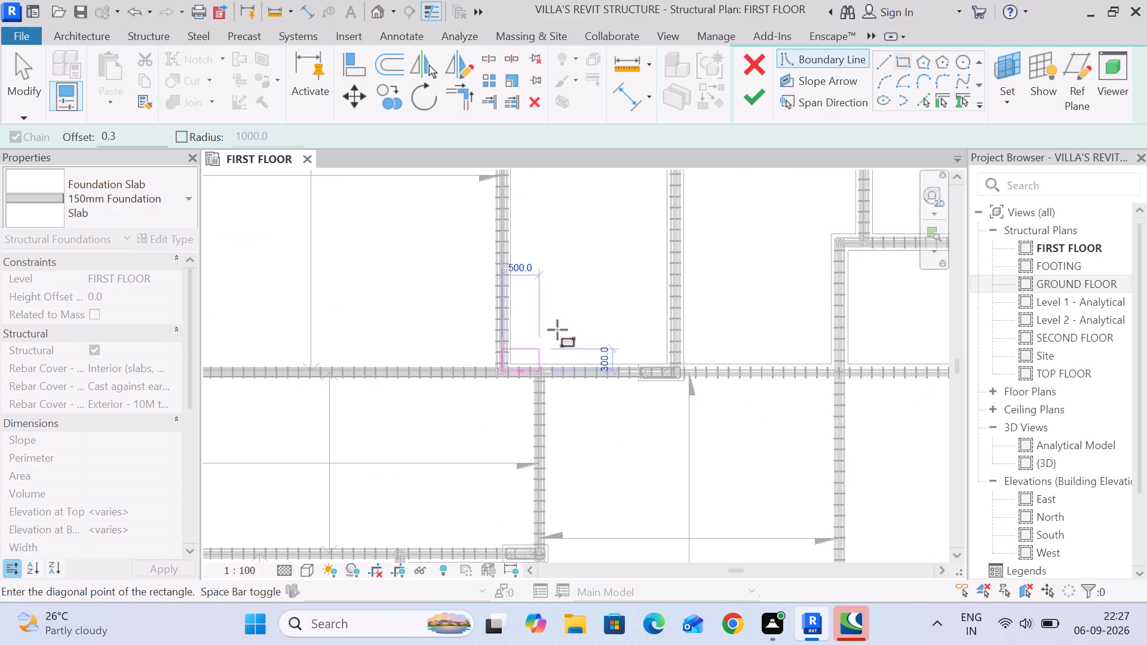
middle_drag(614, 247, 603, 448)
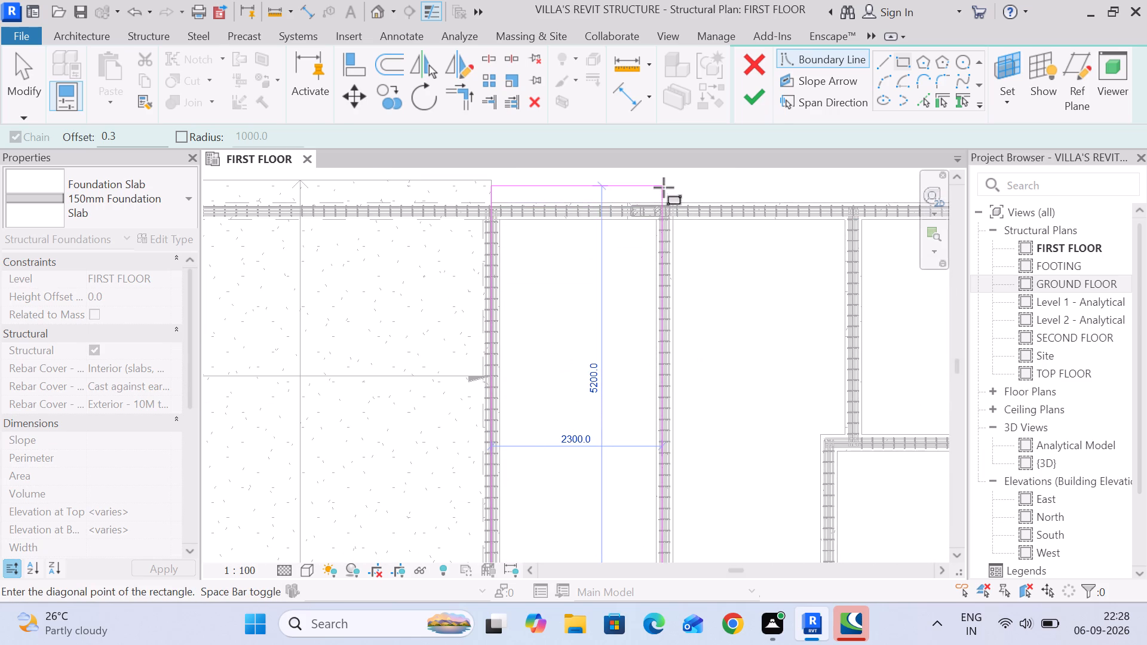
scroll(661, 186, up, 14)
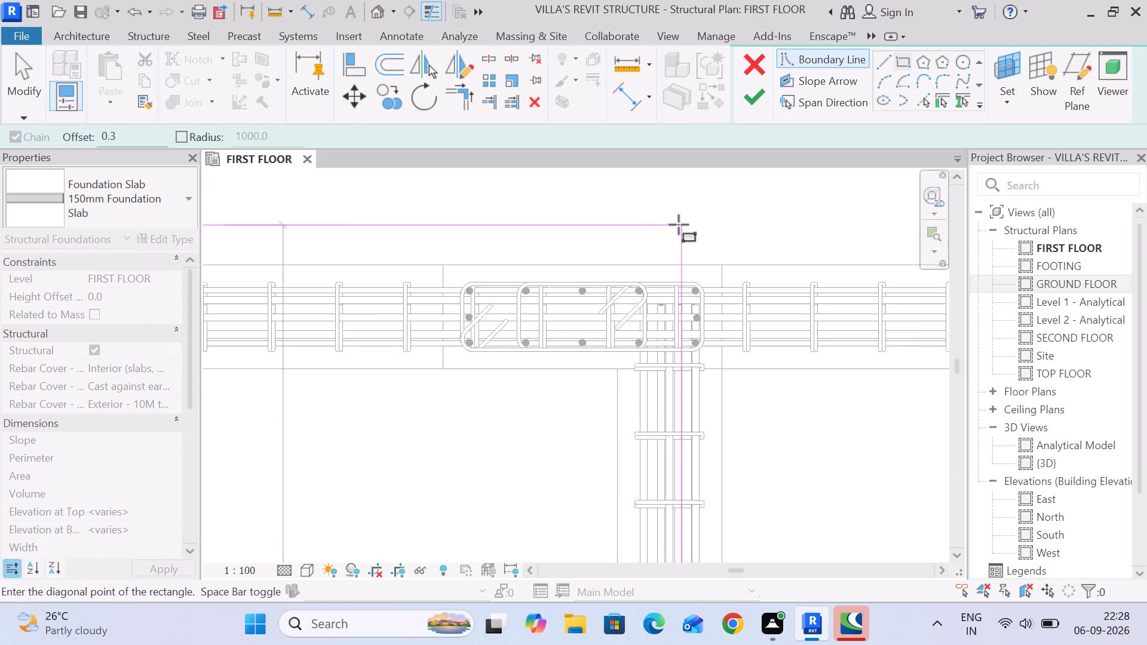
scroll(668, 216, up, 4)
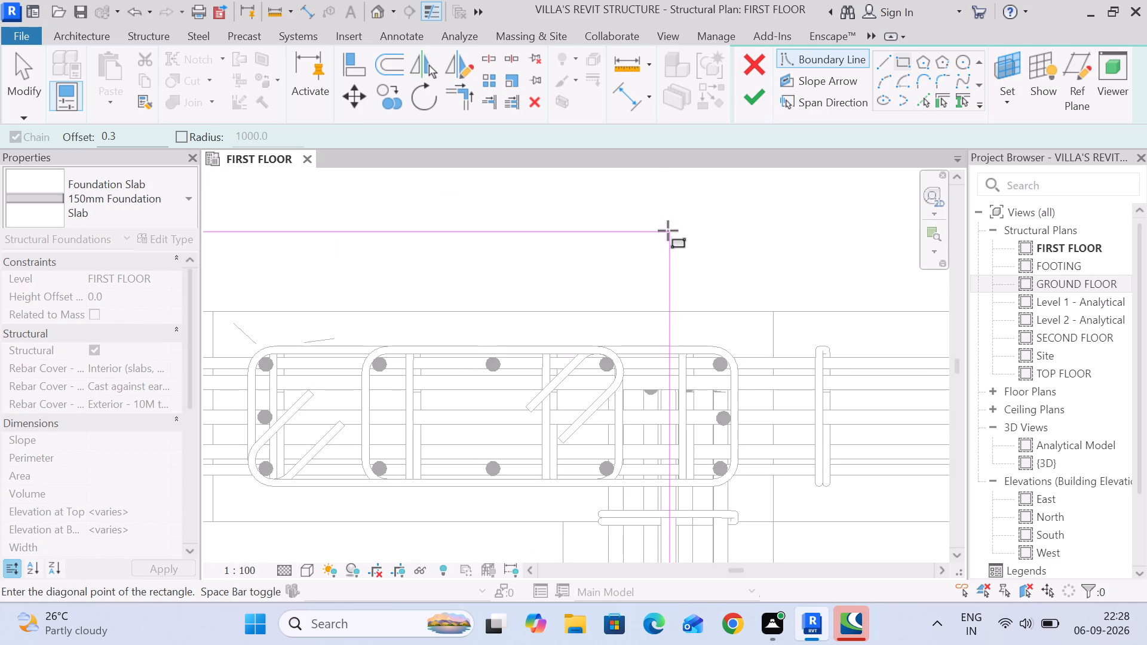
click(668, 231)
scroll(673, 236, down, 17)
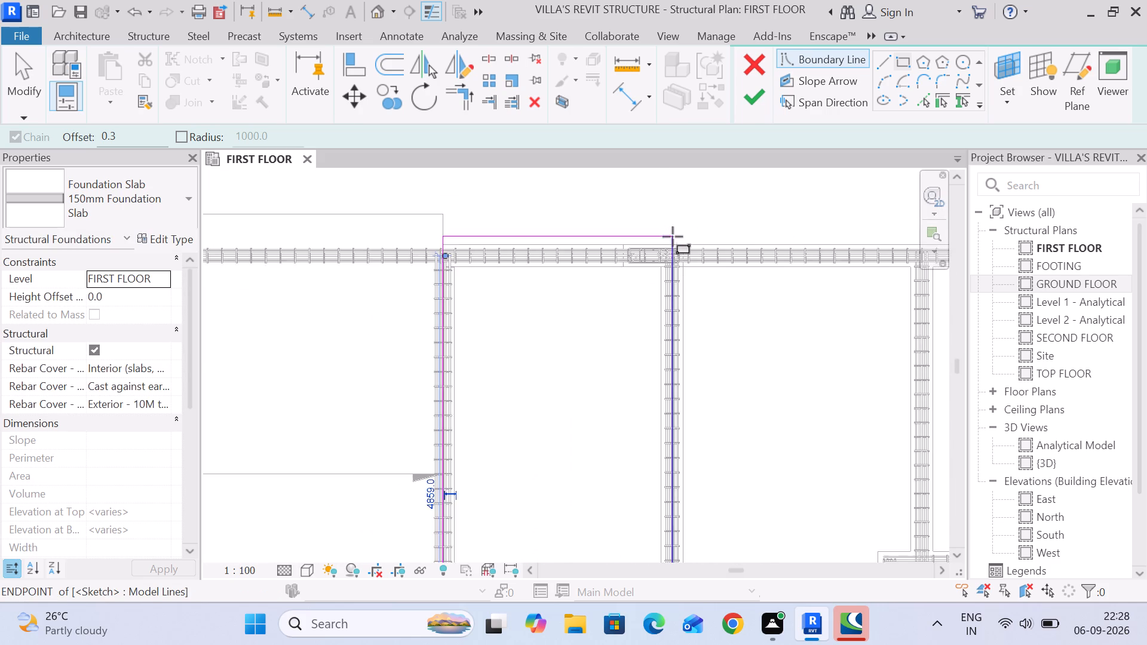
Align the new boundary's top edge with the top edge of the top-left room's slab.
click(21, 75)
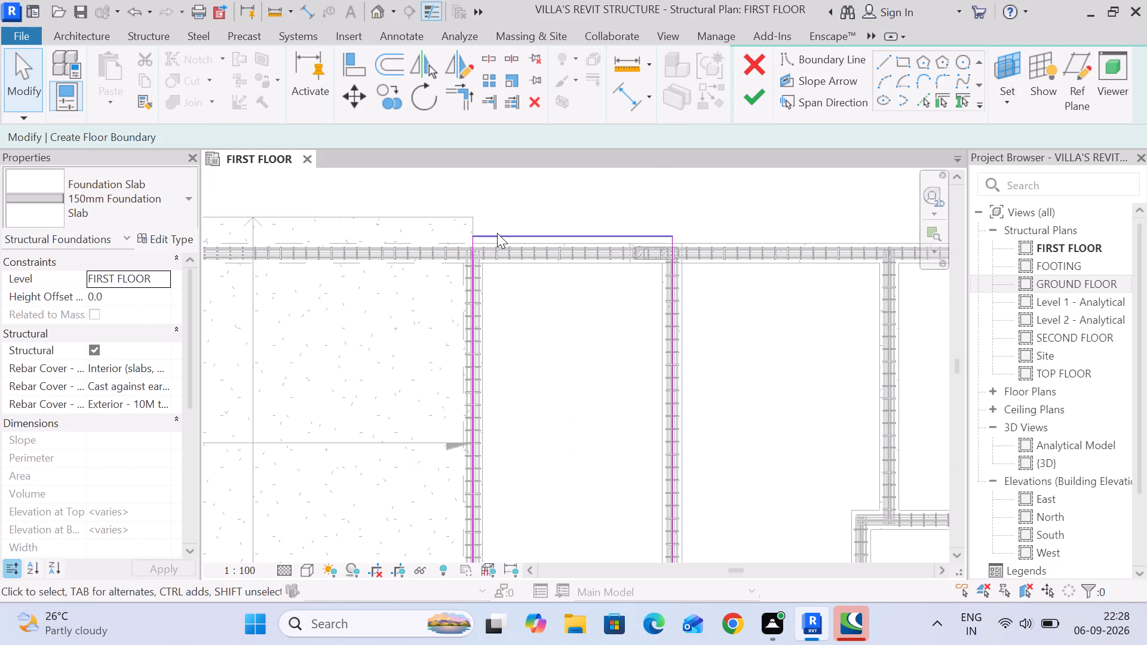
click(354, 67)
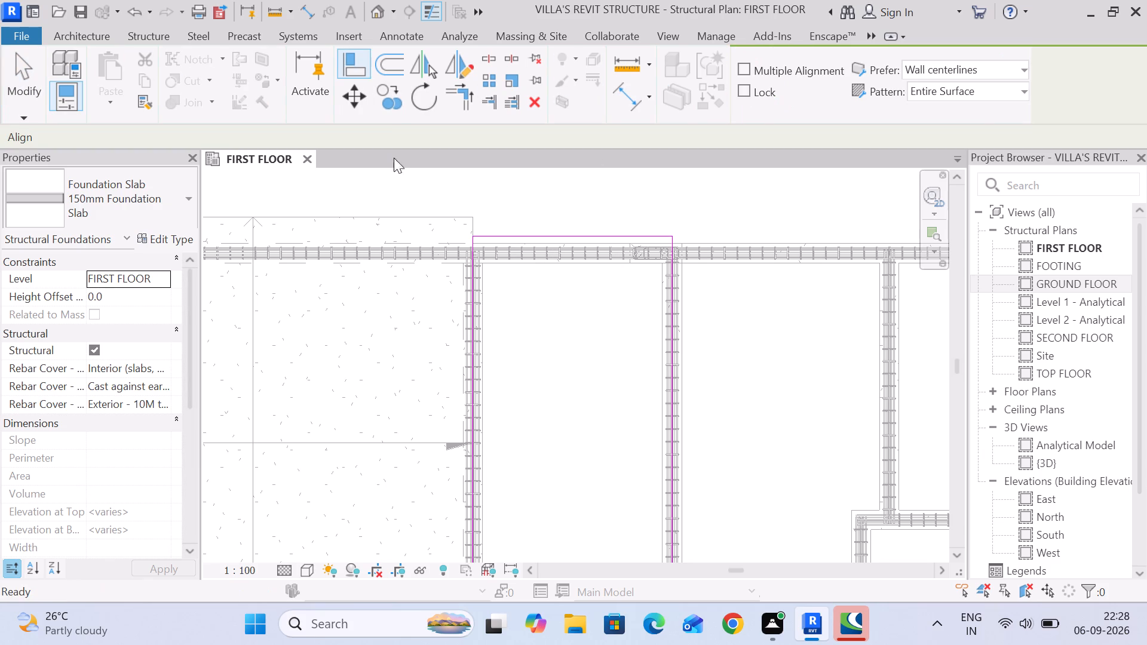
click(427, 216)
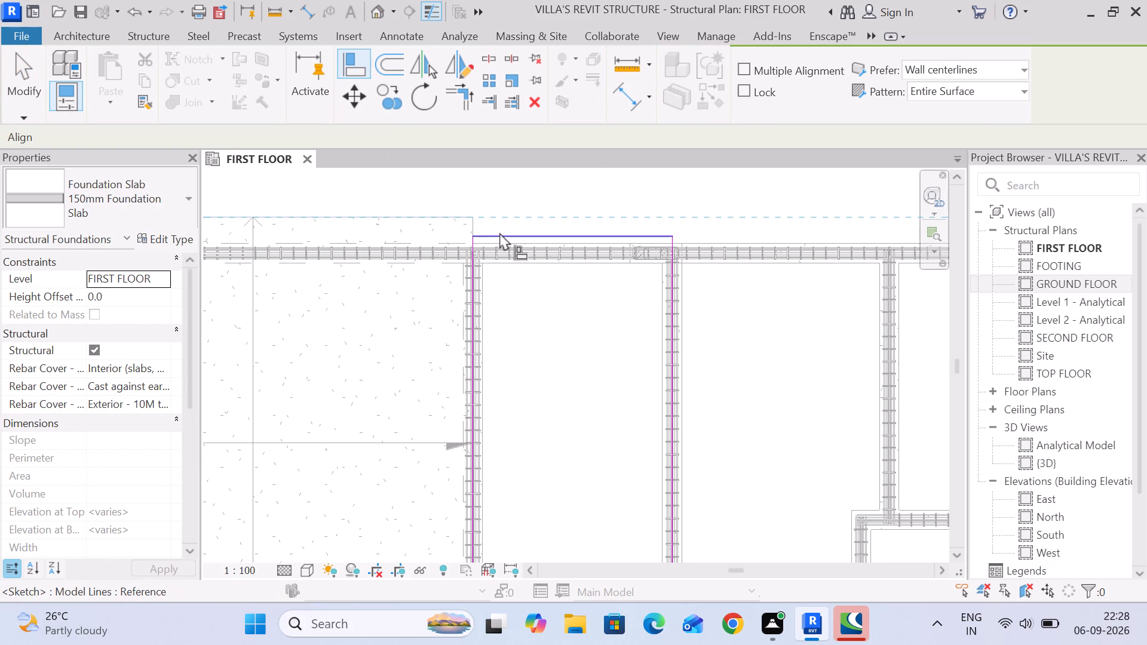
click(501, 232)
click(19, 95)
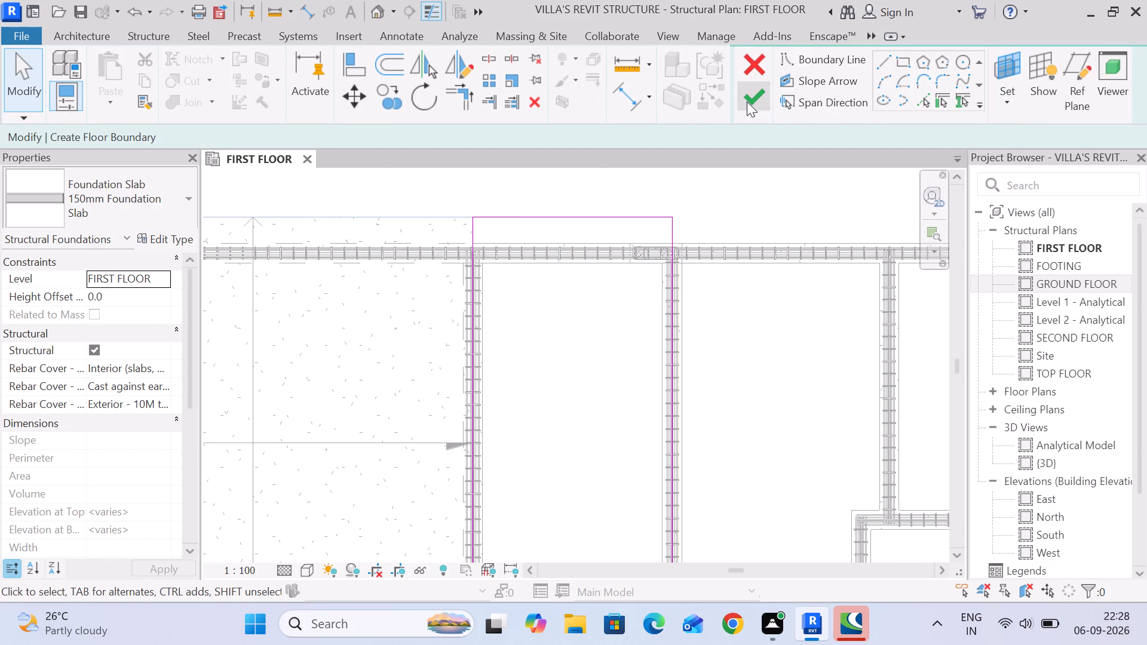
Finish the boundary sketch to create the narrow room's 150mm foundation slab, and clear the selection.
click(750, 100)
middle_drag(798, 330, 675, 330)
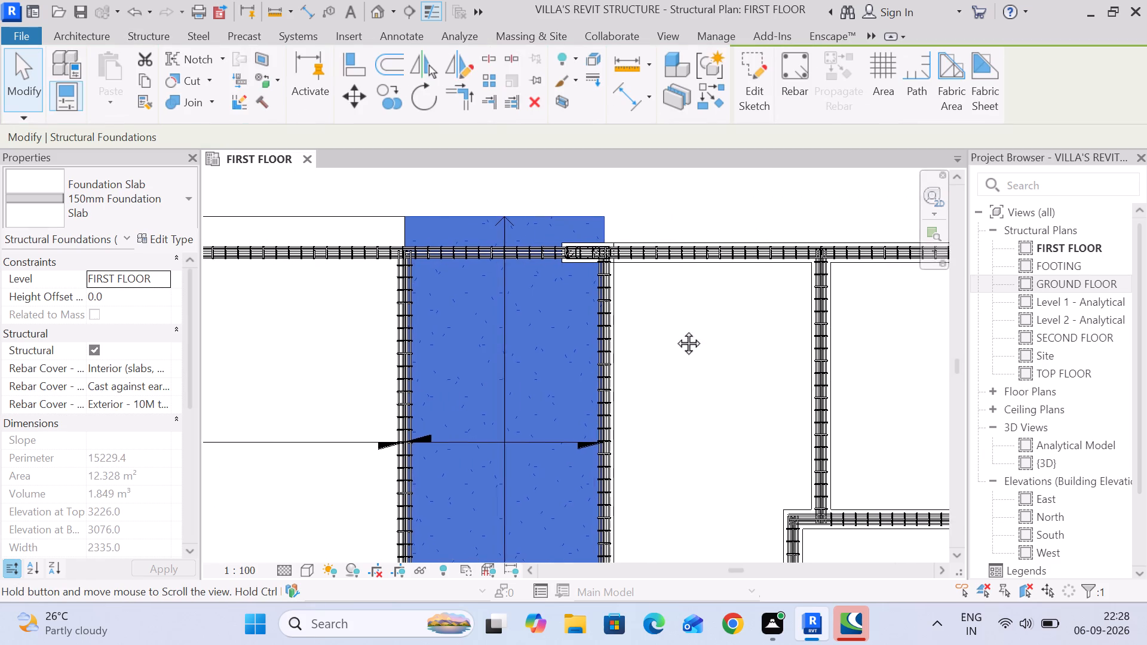
middle_drag(675, 330, 412, 317)
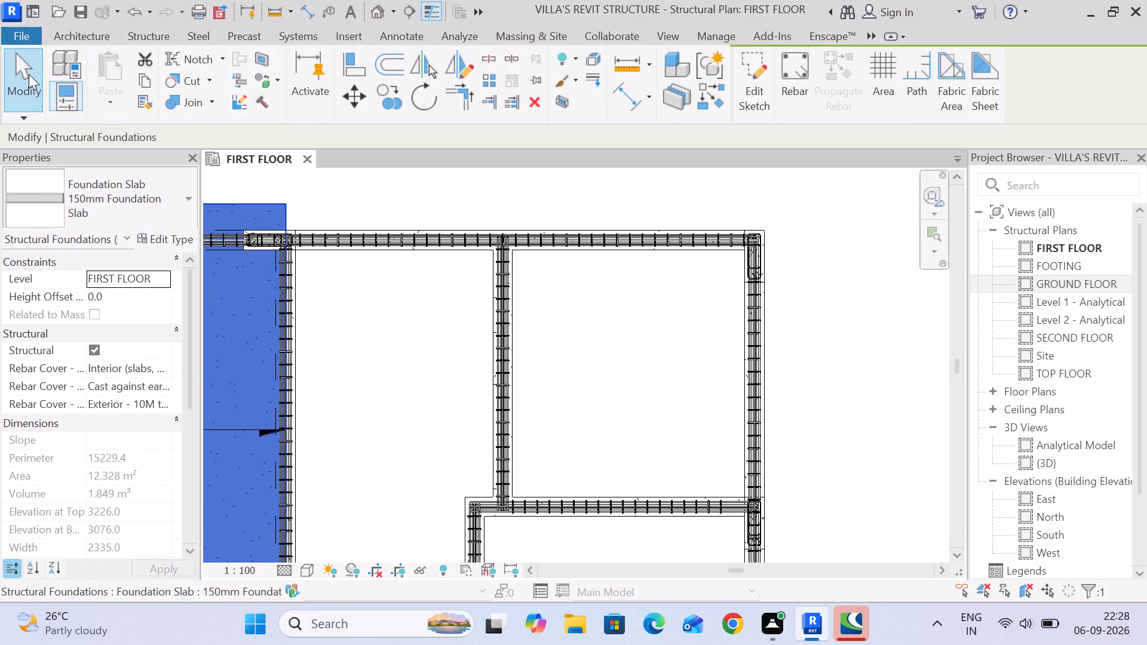
click(29, 74)
Start a new 150mm foundation slab sketch for the unslabbed room beside the narrow room's new slab.
middle_drag(411, 234, 438, 220)
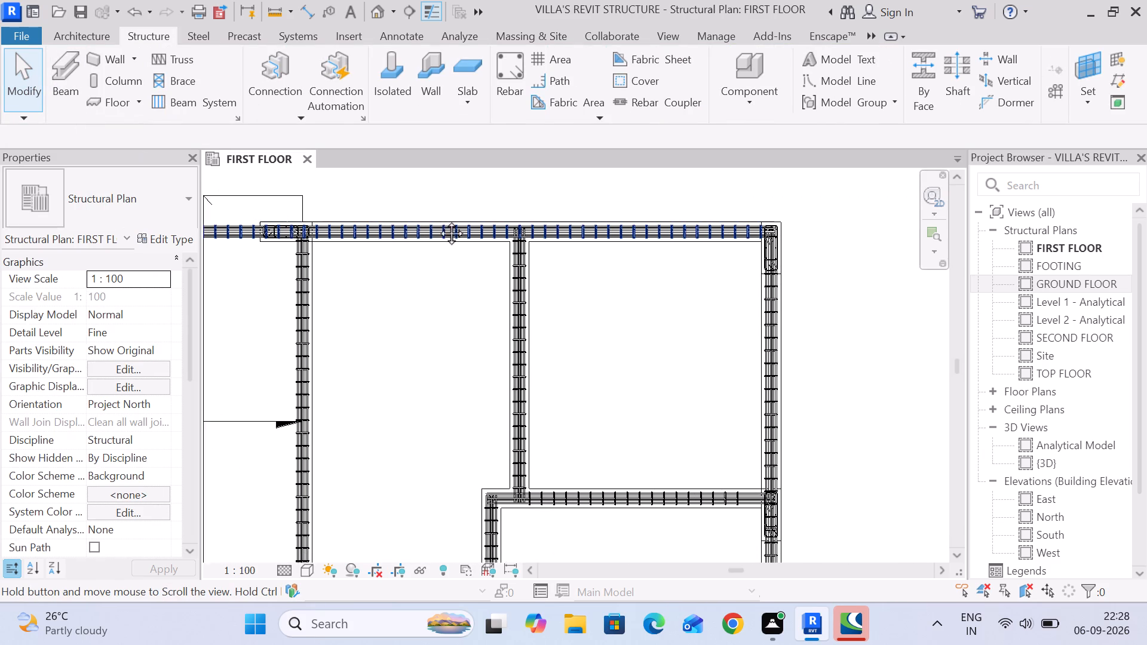
middle_drag(438, 220, 471, 235)
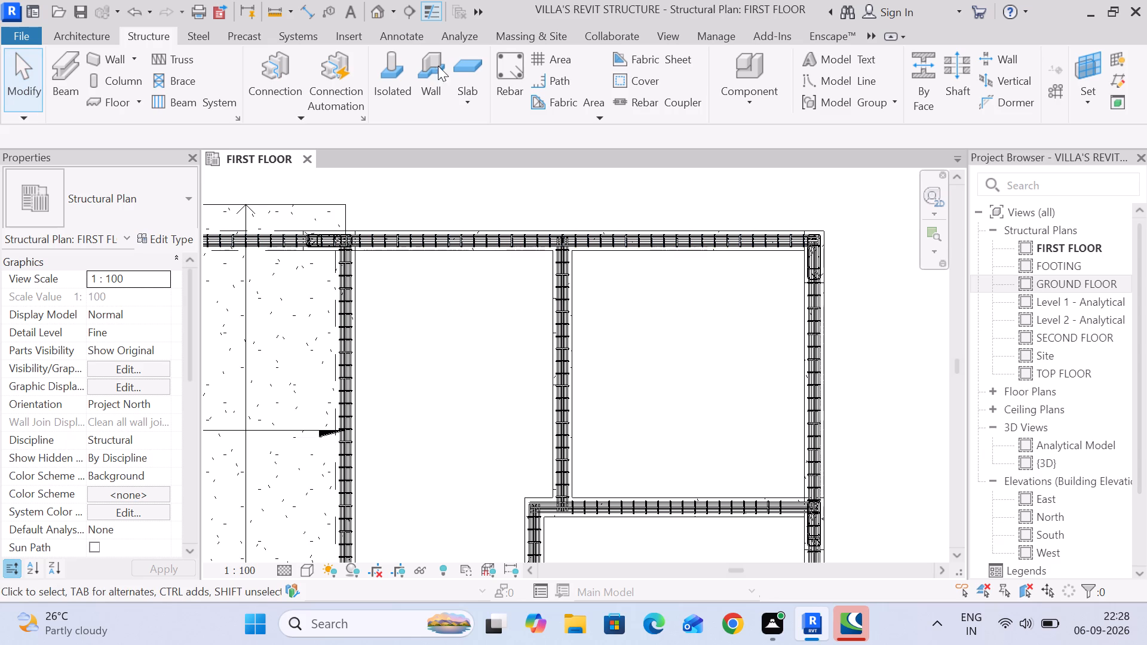
click(459, 66)
middle_drag(470, 370, 502, 197)
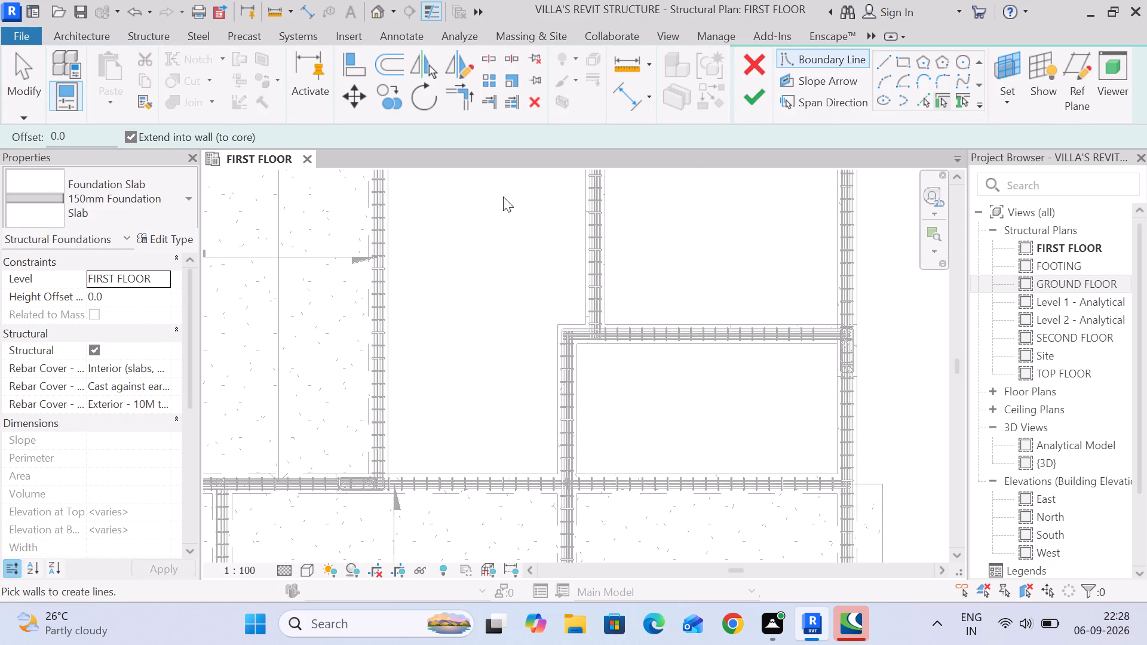
scroll(505, 203, down, 4)
scroll(438, 368, up, 5)
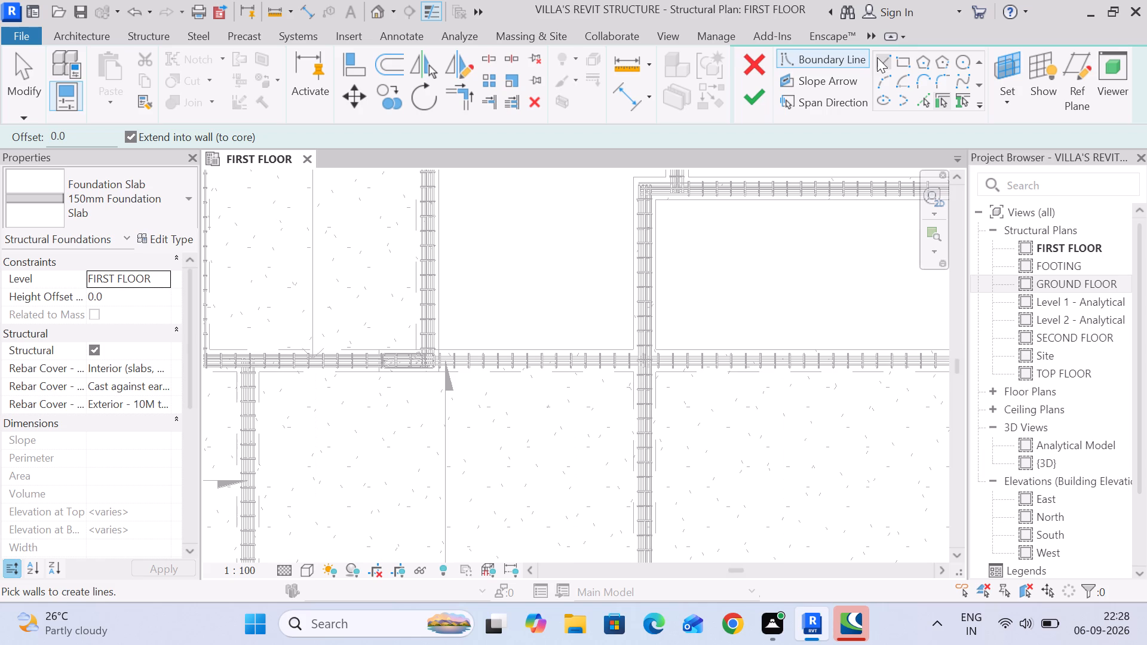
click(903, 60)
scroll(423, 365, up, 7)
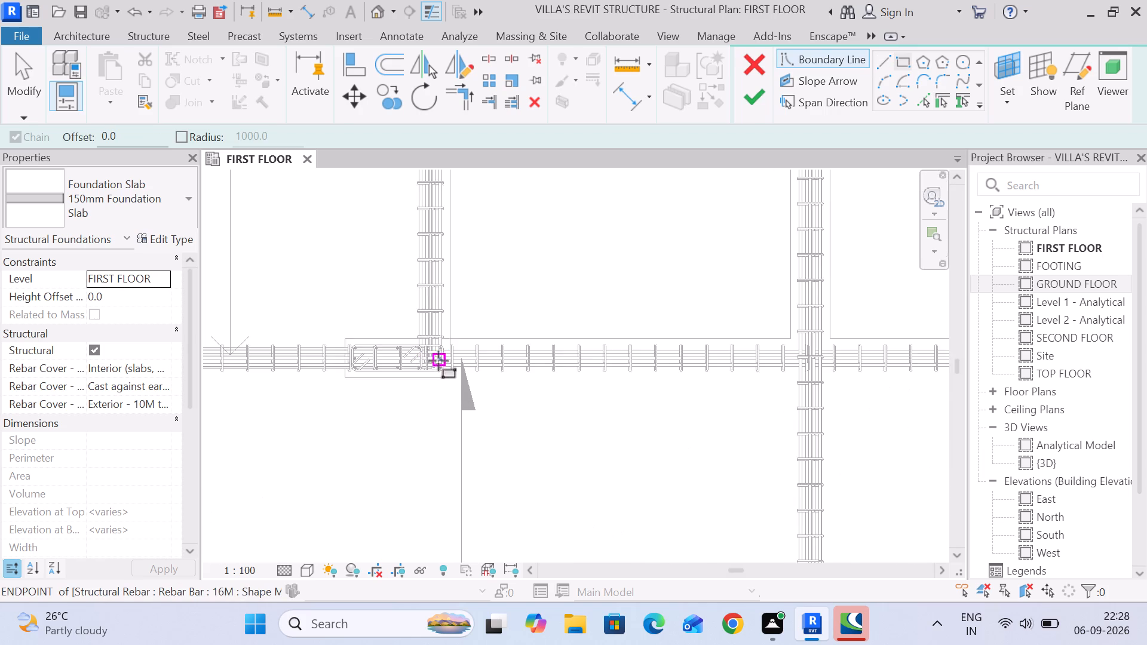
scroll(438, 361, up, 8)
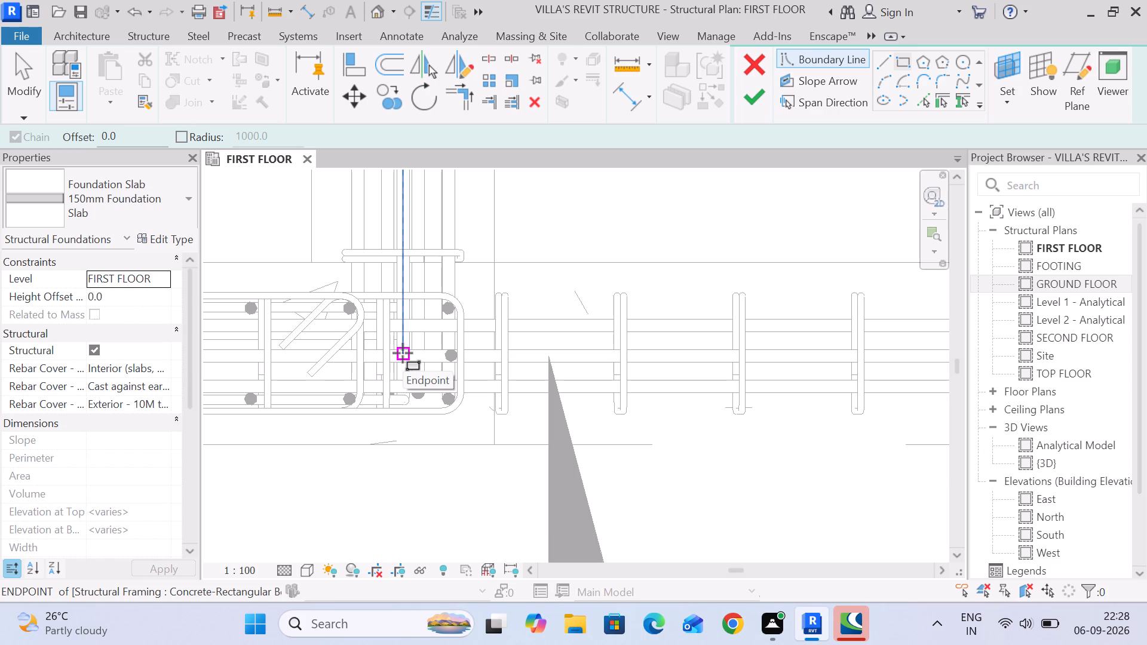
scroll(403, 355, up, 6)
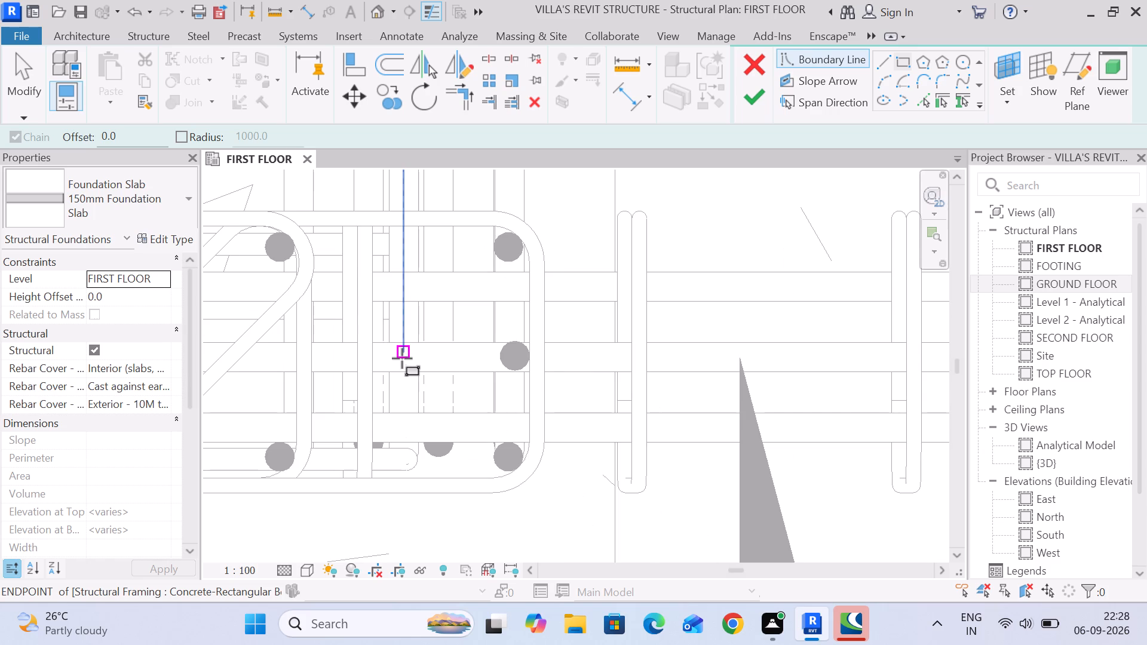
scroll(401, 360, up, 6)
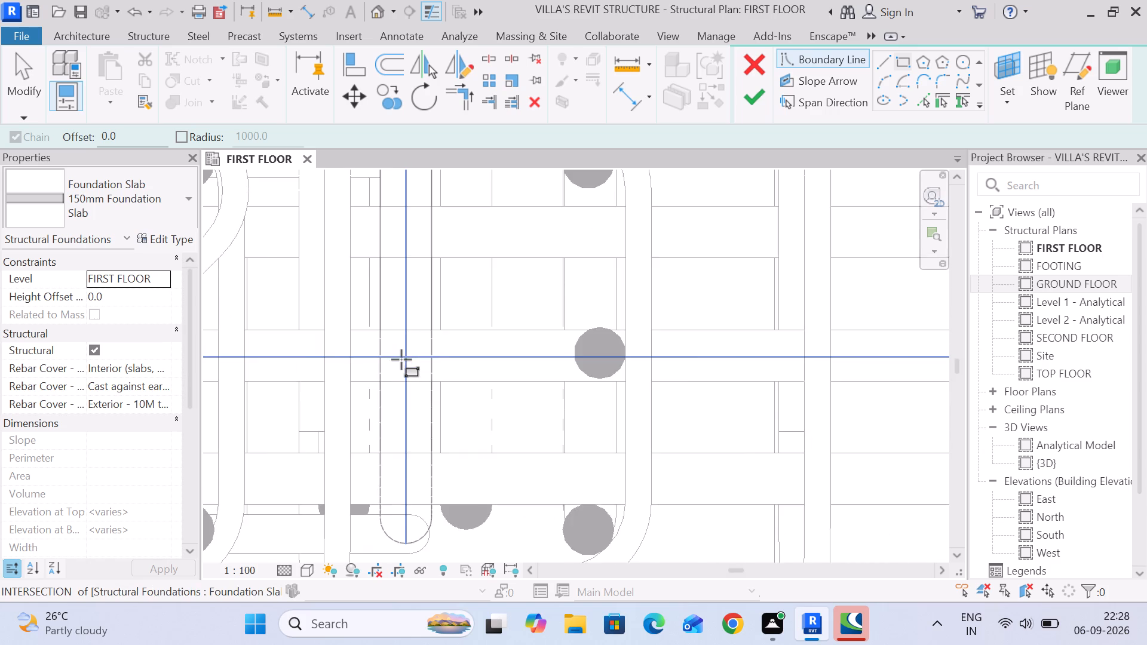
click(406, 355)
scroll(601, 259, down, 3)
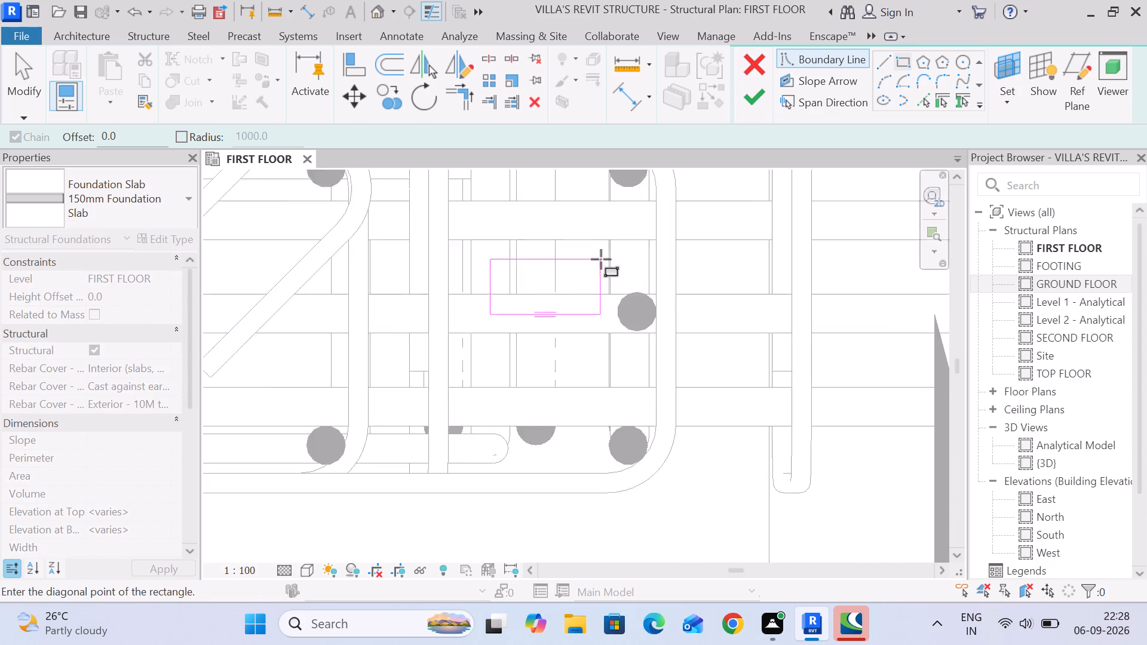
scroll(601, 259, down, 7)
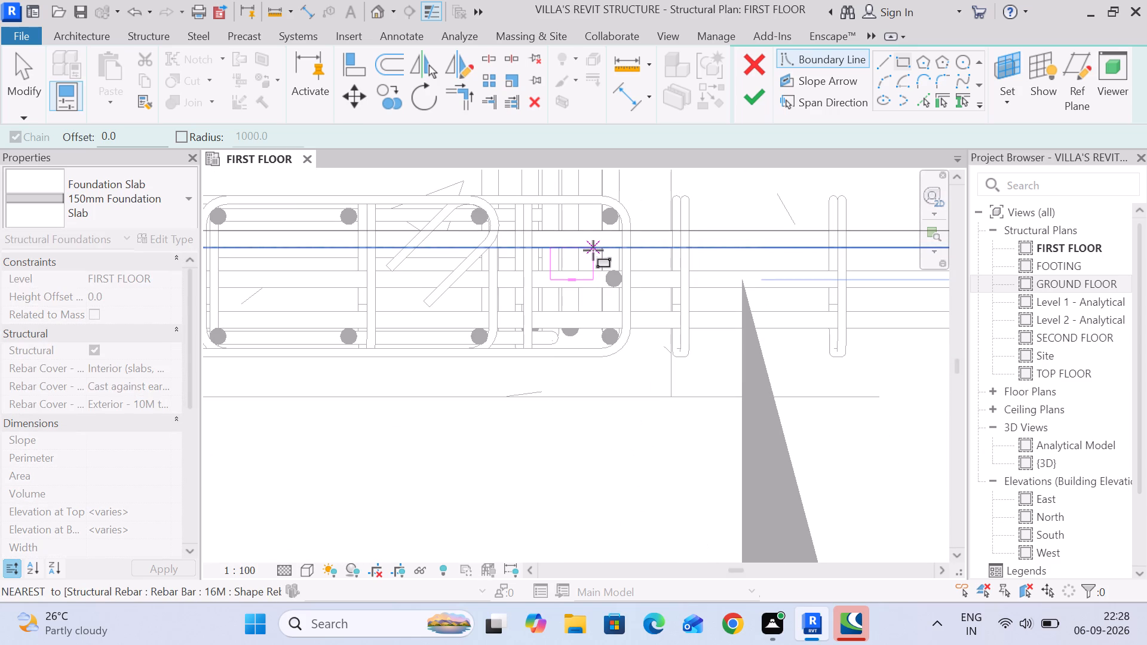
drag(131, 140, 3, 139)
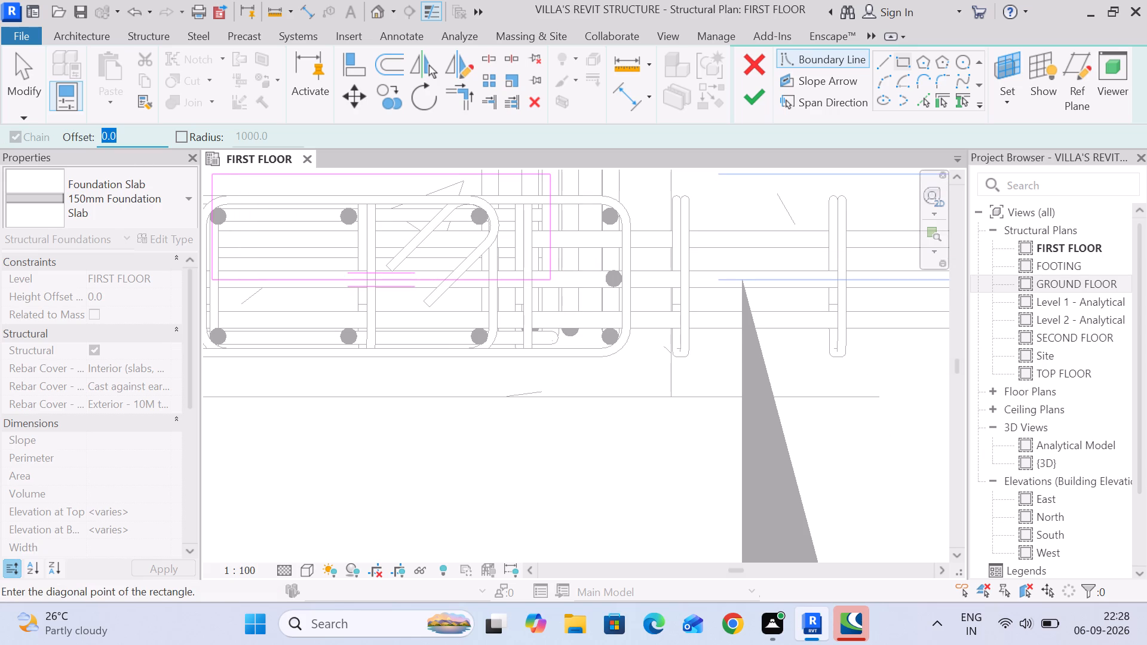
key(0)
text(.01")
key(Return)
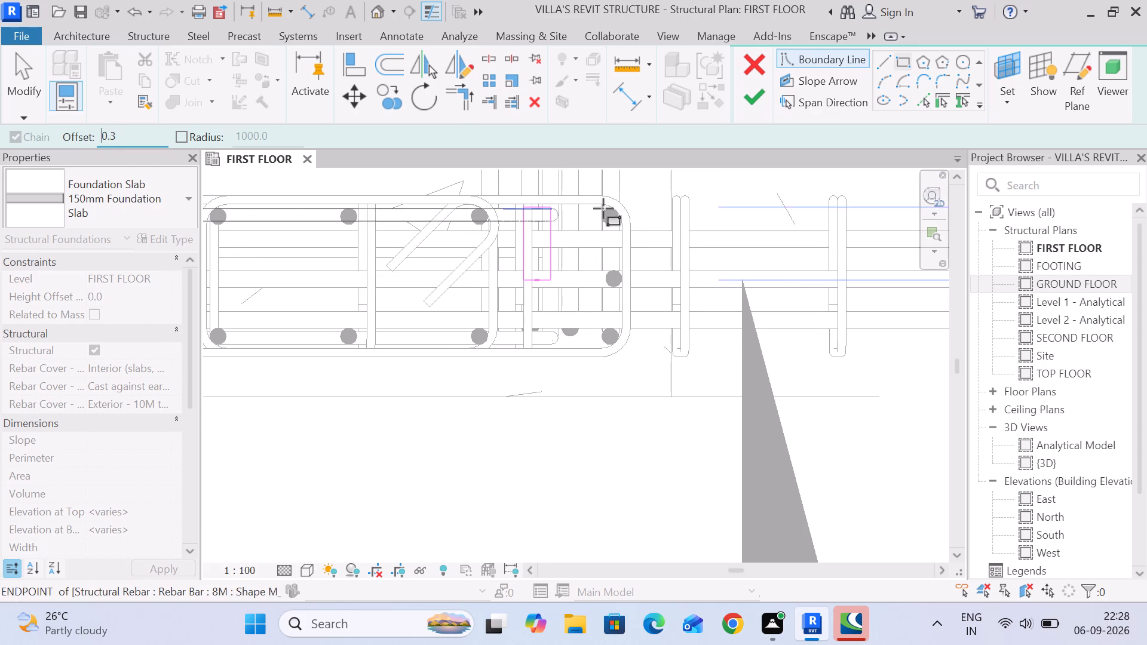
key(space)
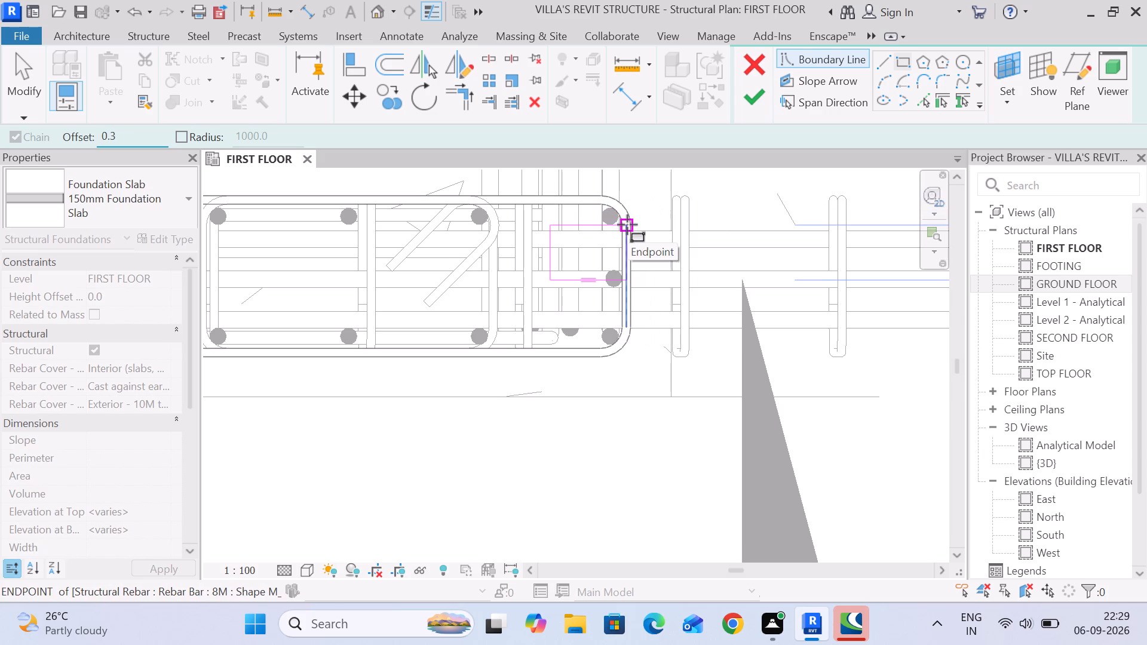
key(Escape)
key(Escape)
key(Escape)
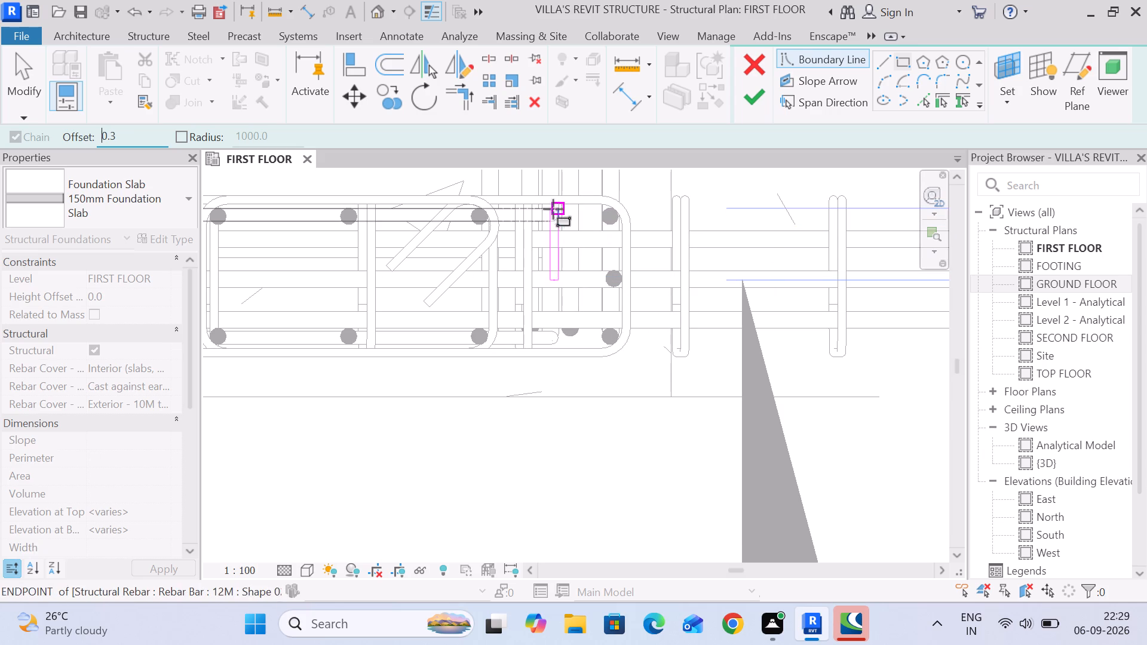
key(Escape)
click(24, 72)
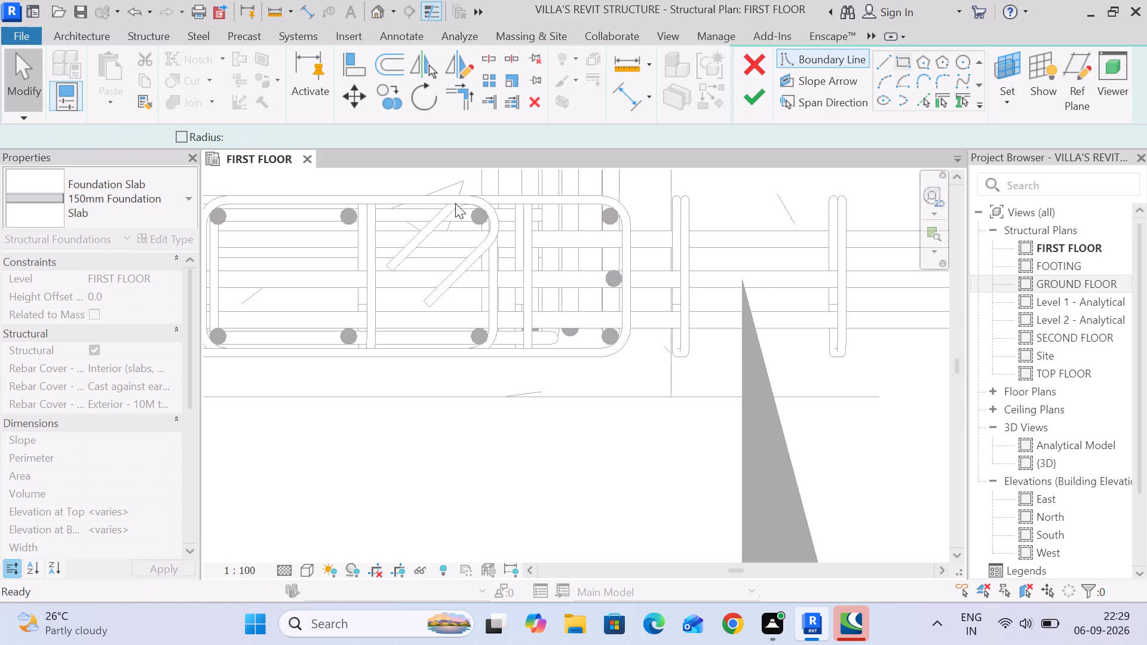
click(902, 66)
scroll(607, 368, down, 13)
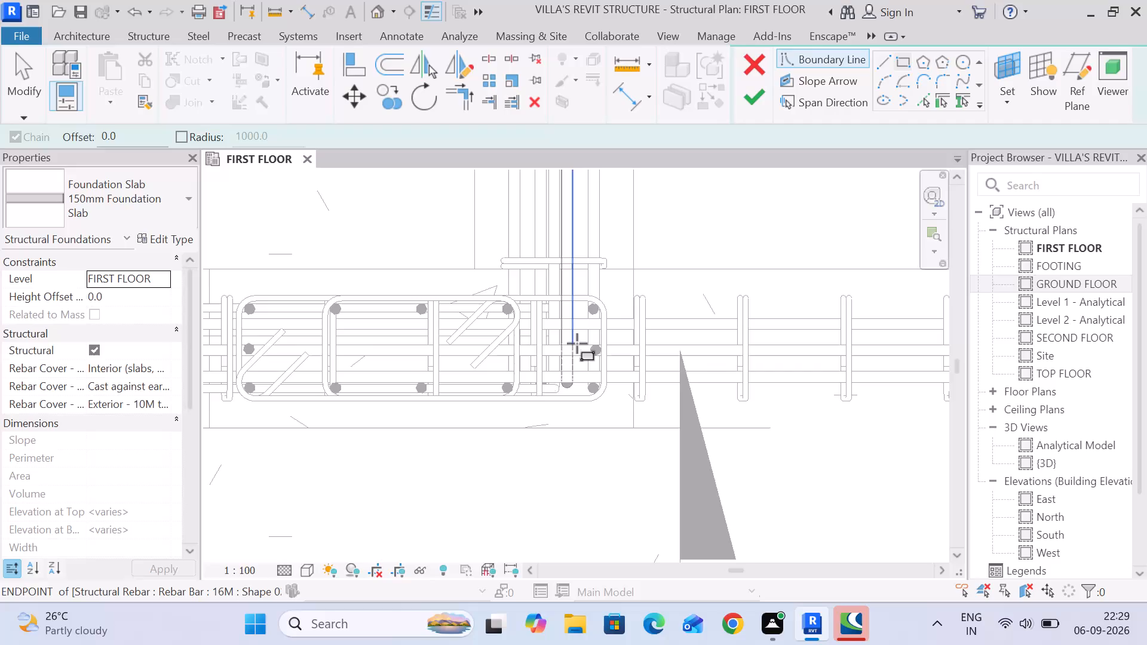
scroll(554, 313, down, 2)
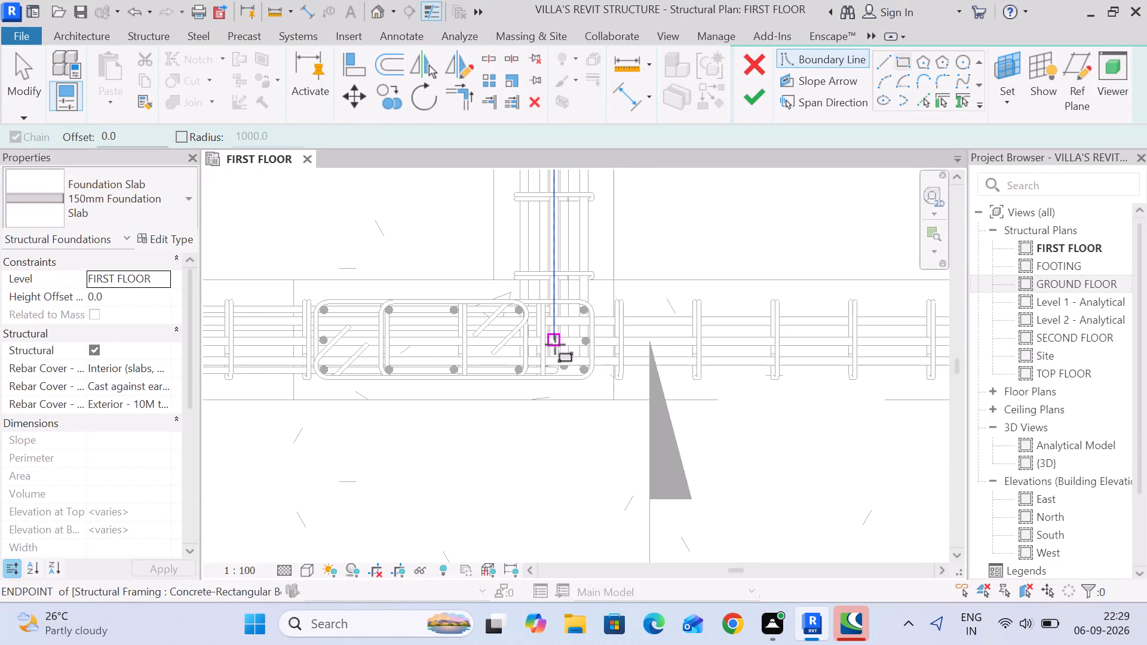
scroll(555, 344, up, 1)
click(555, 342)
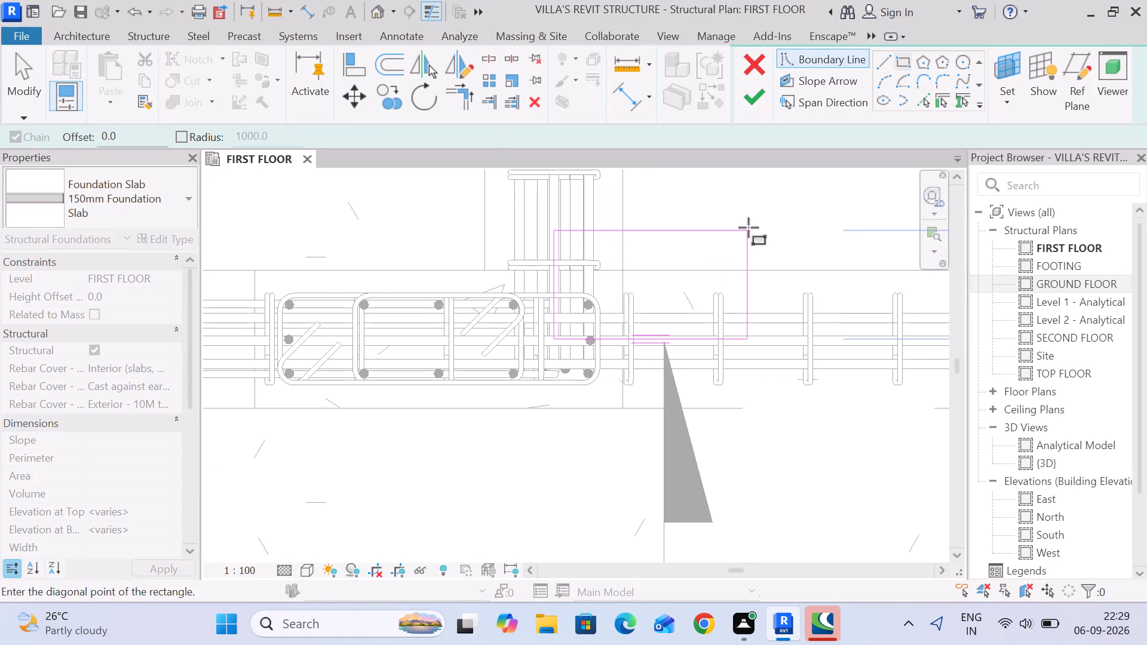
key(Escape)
Sketch a rectangular slab boundary, offset 0.01 inch, about 2100 by 5100 mm, from the room's lower-left beam junction to just beyond the top beam.
click(904, 60)
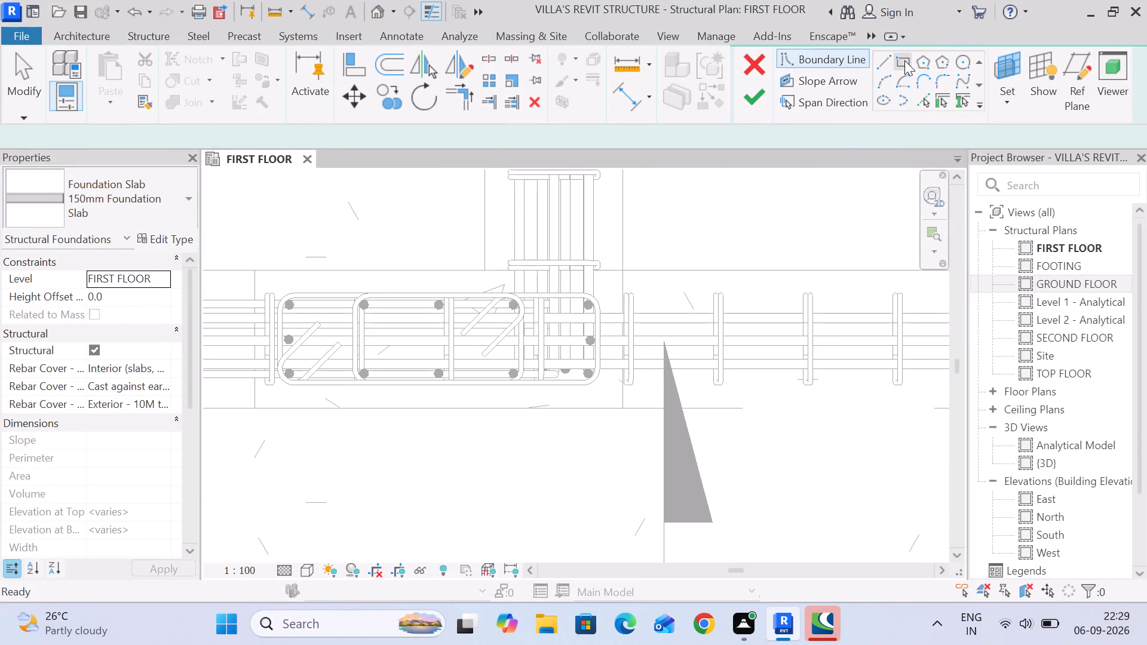
drag(119, 138, 61, 150)
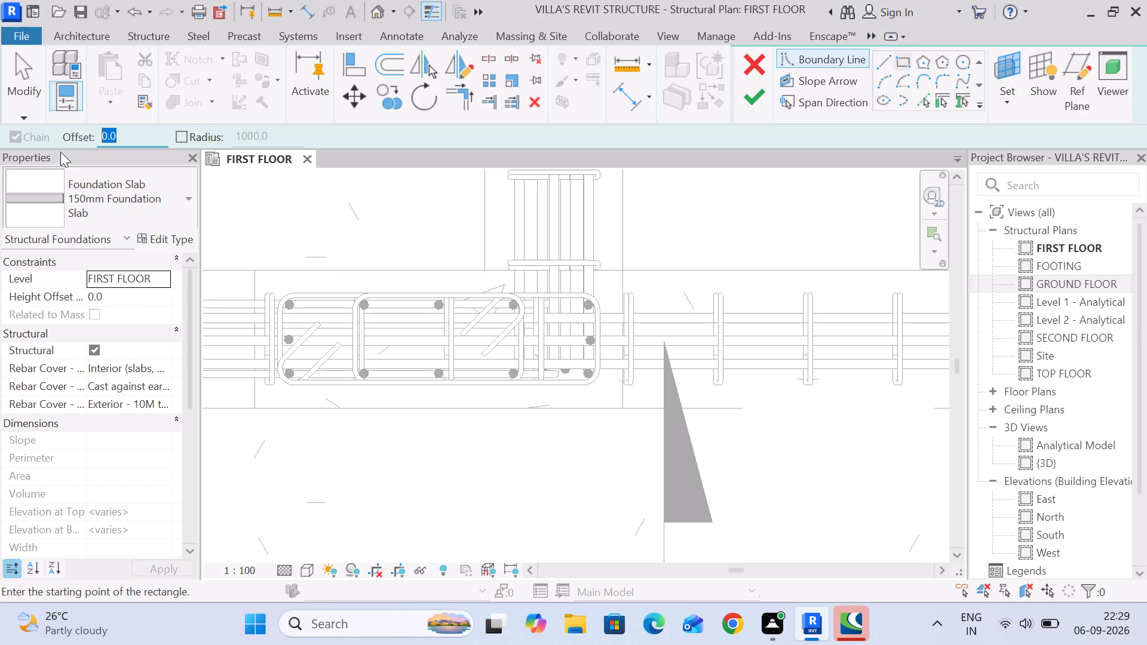
text(0.01)
key(shift+quotedbl)
key(Return)
middle_drag(566, 346, 448, 374)
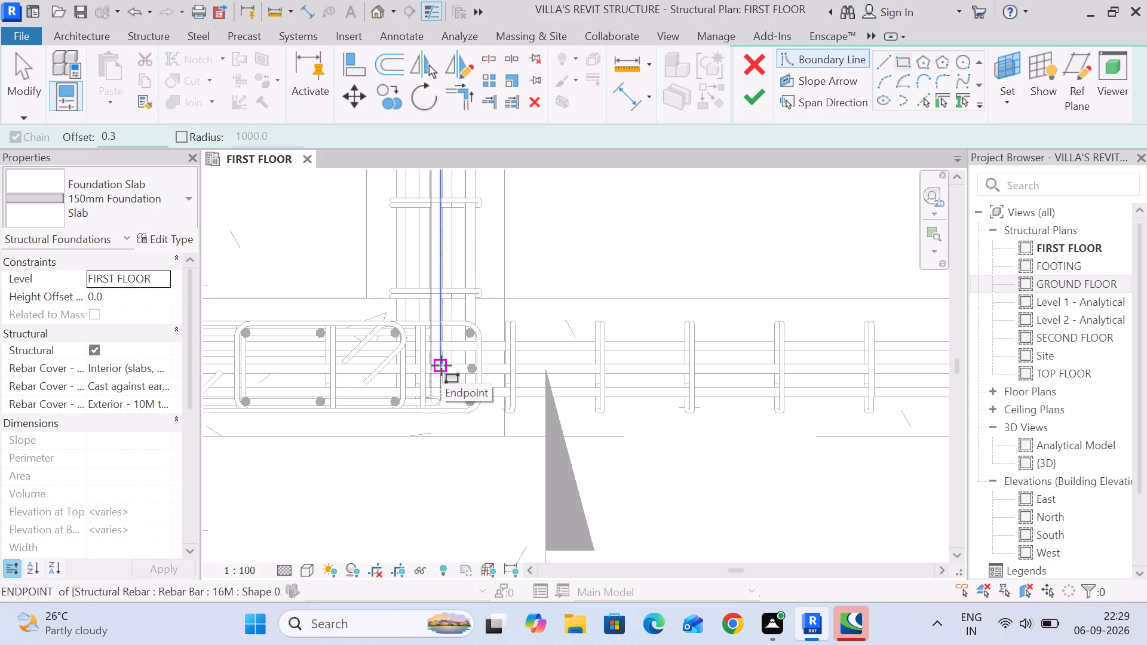
scroll(437, 370, up, 9)
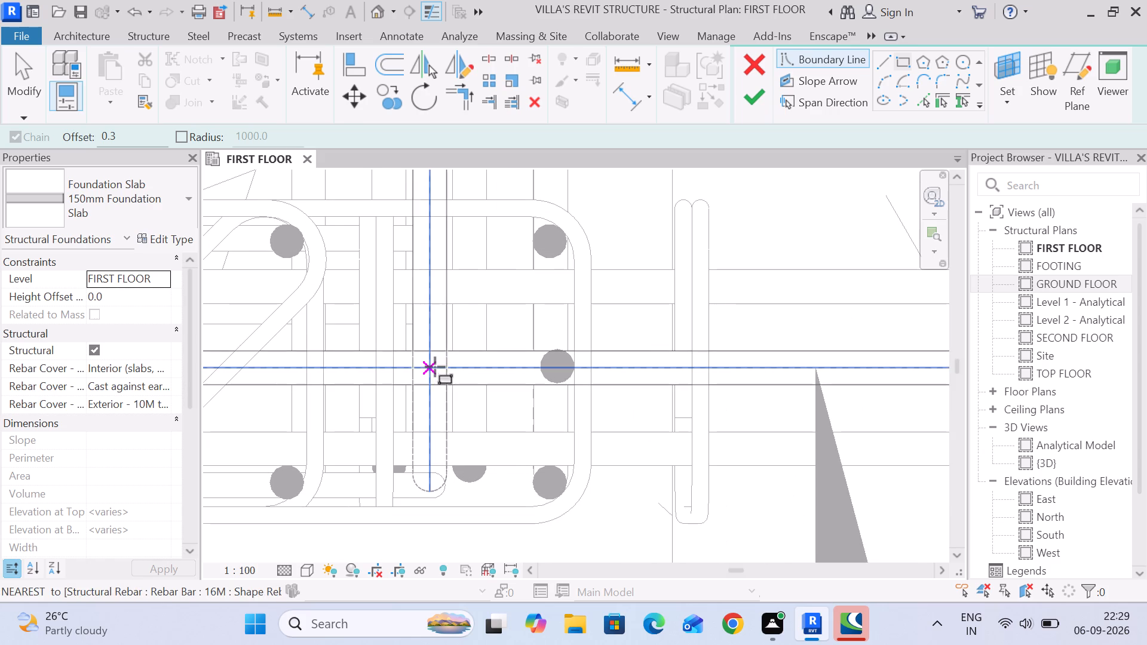
scroll(431, 371, down, 3)
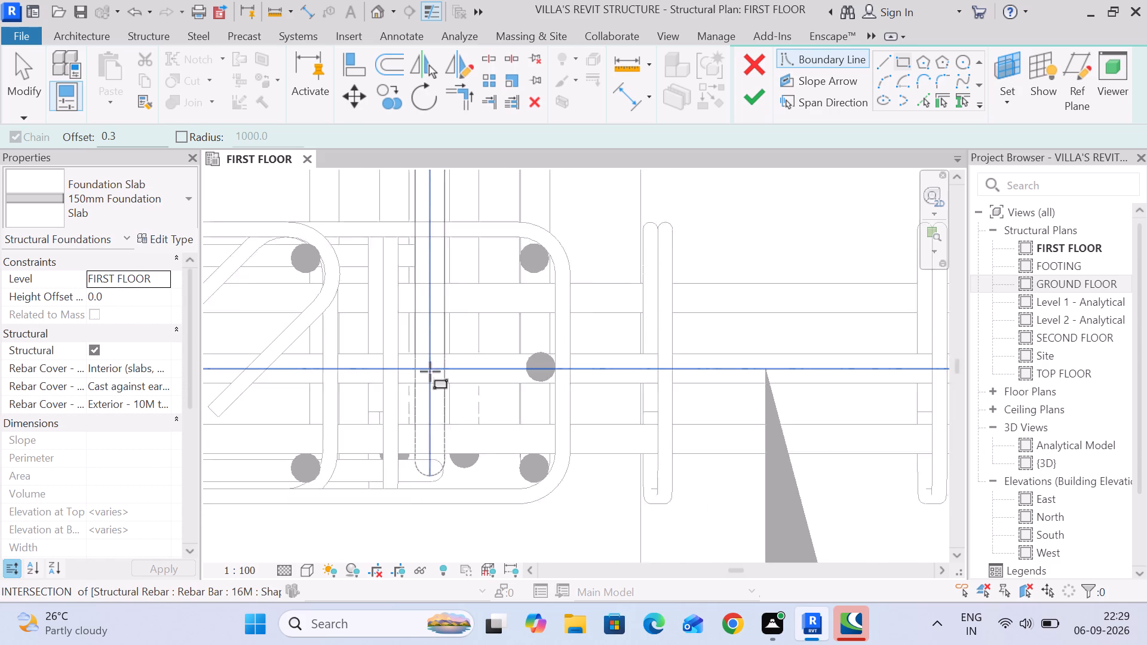
scroll(430, 371, down, 4)
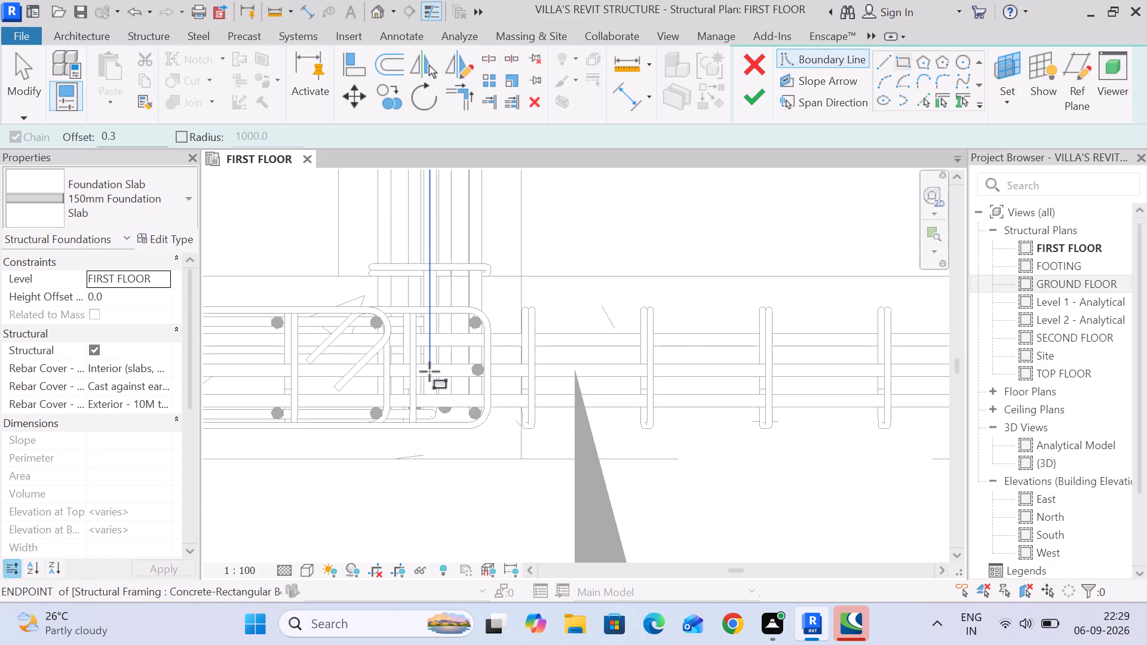
scroll(430, 371, up, 6)
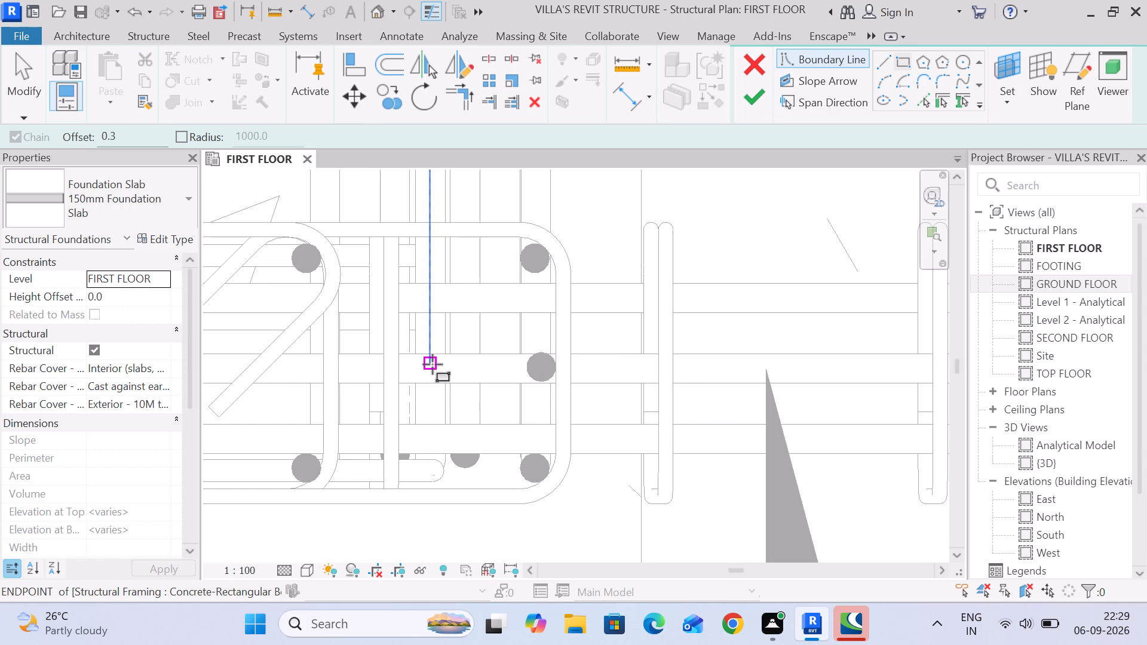
click(431, 364)
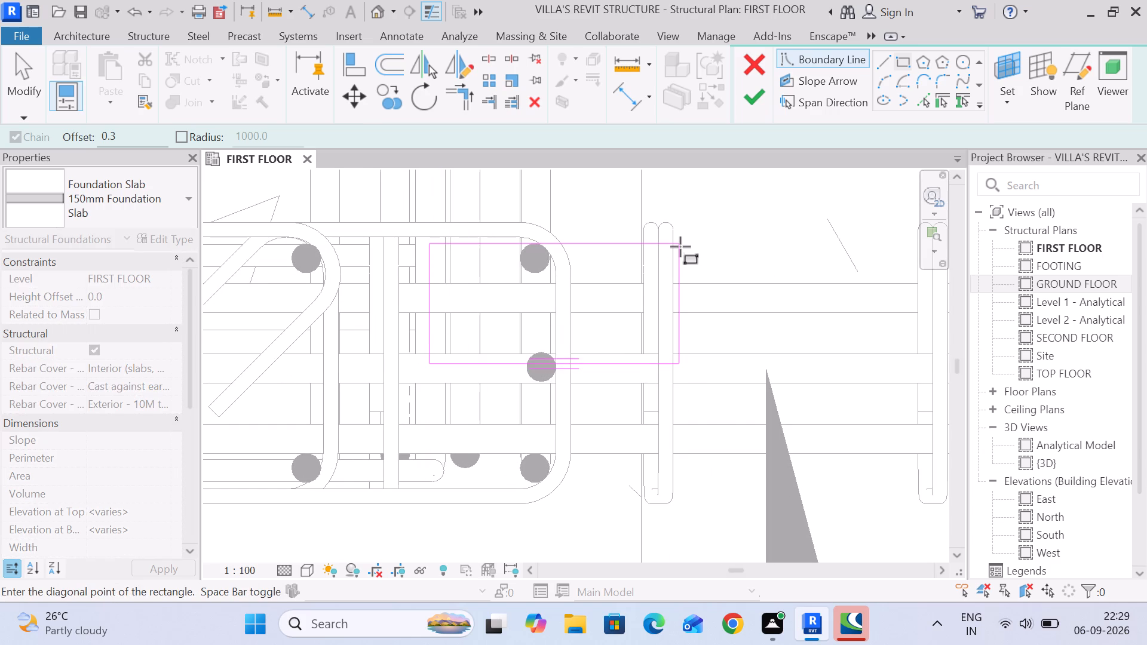
scroll(701, 222, down, 4)
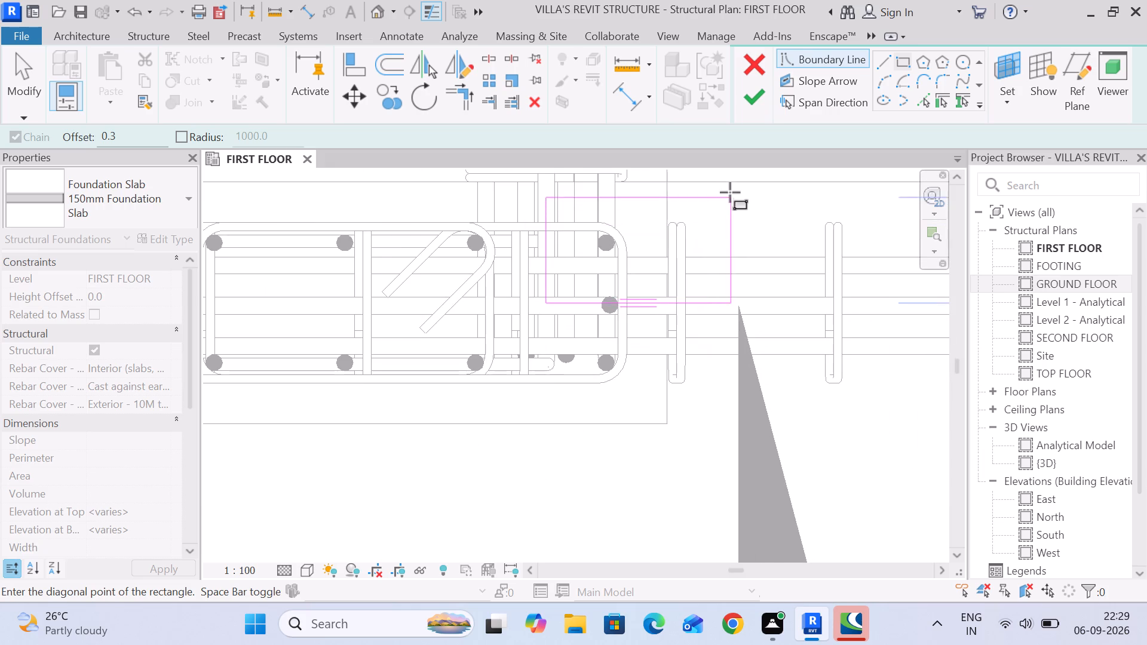
middle_drag(732, 184, 665, 318)
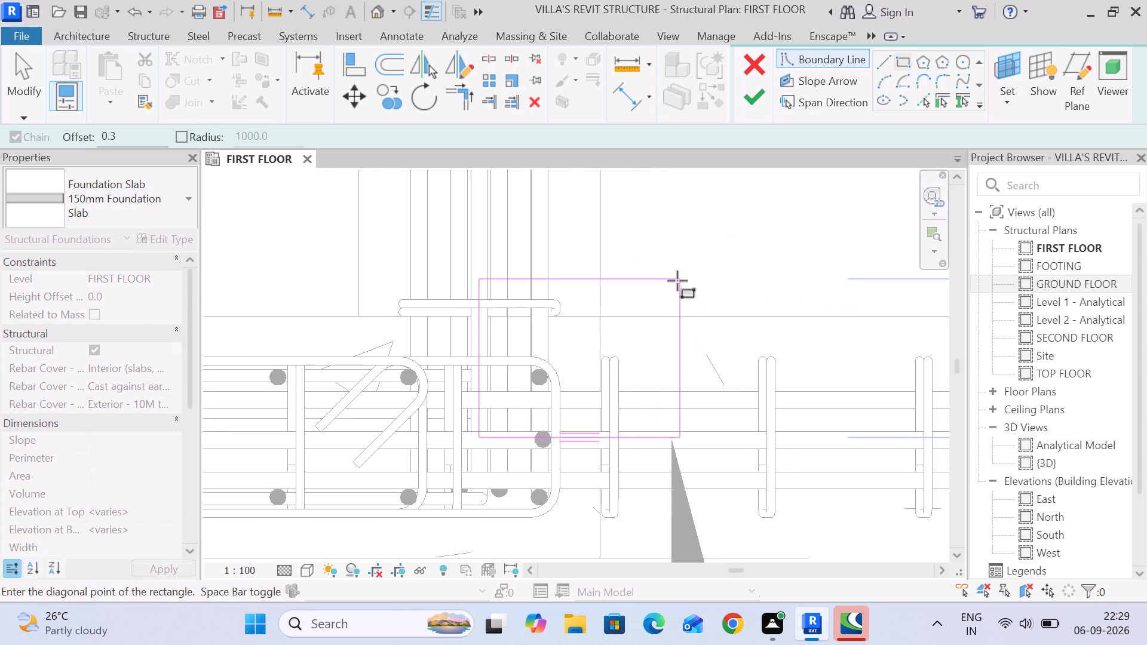
key(space)
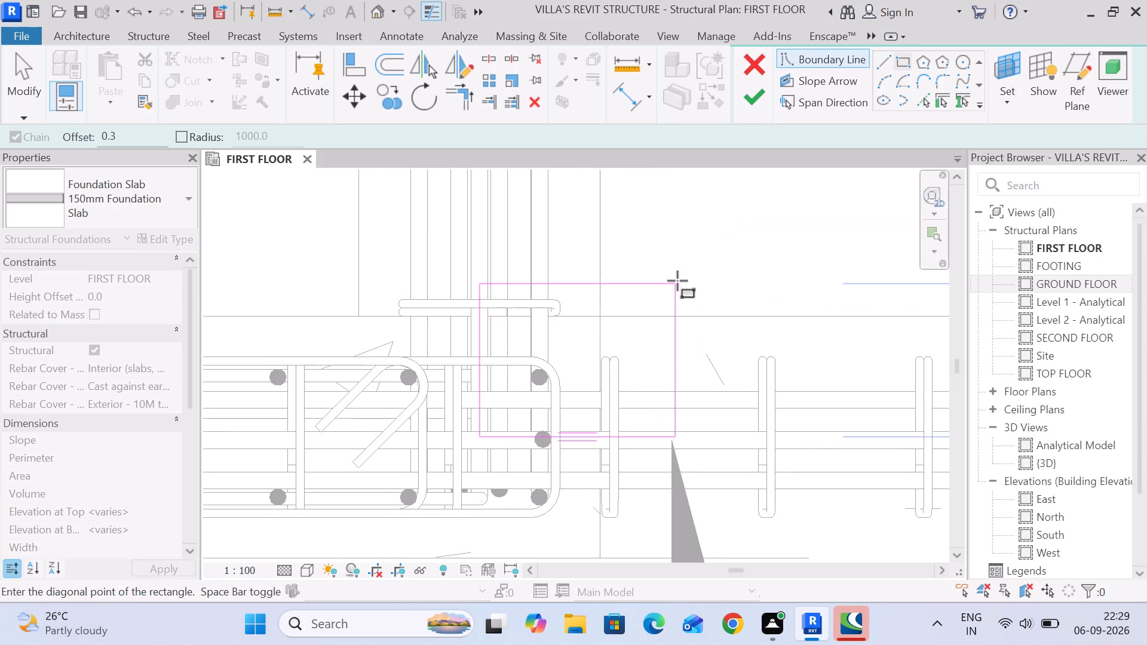
scroll(677, 281, down, 10)
middle_drag(720, 252, 210, 423)
scroll(542, 266, down, 2)
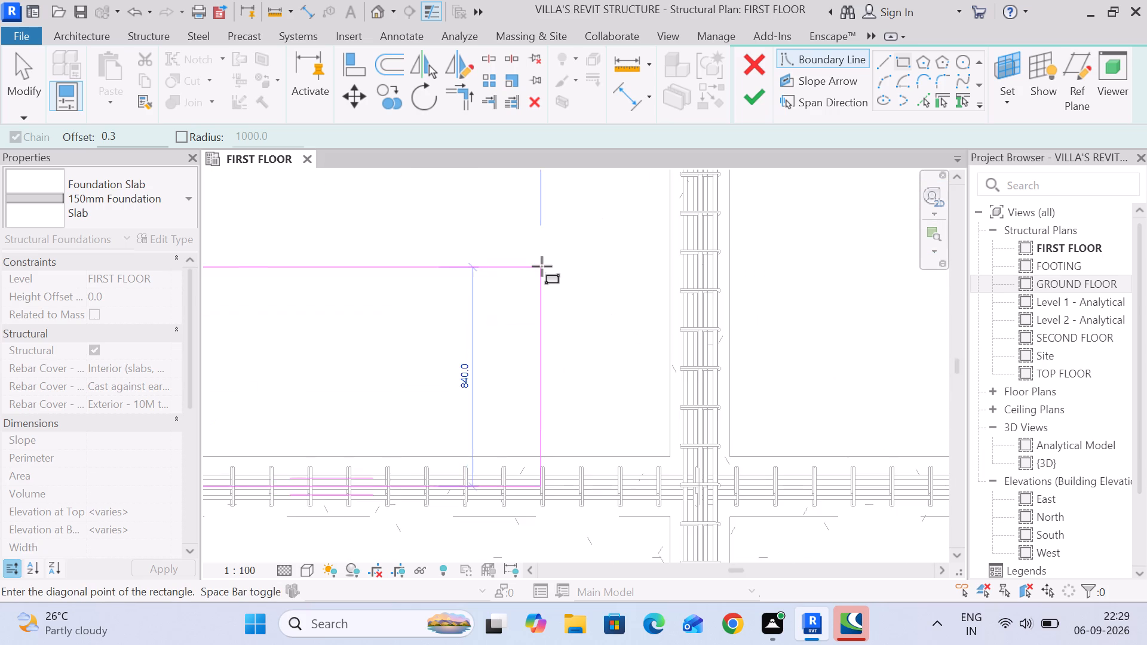
scroll(542, 266, down, 4)
middle_drag(559, 256, 587, 425)
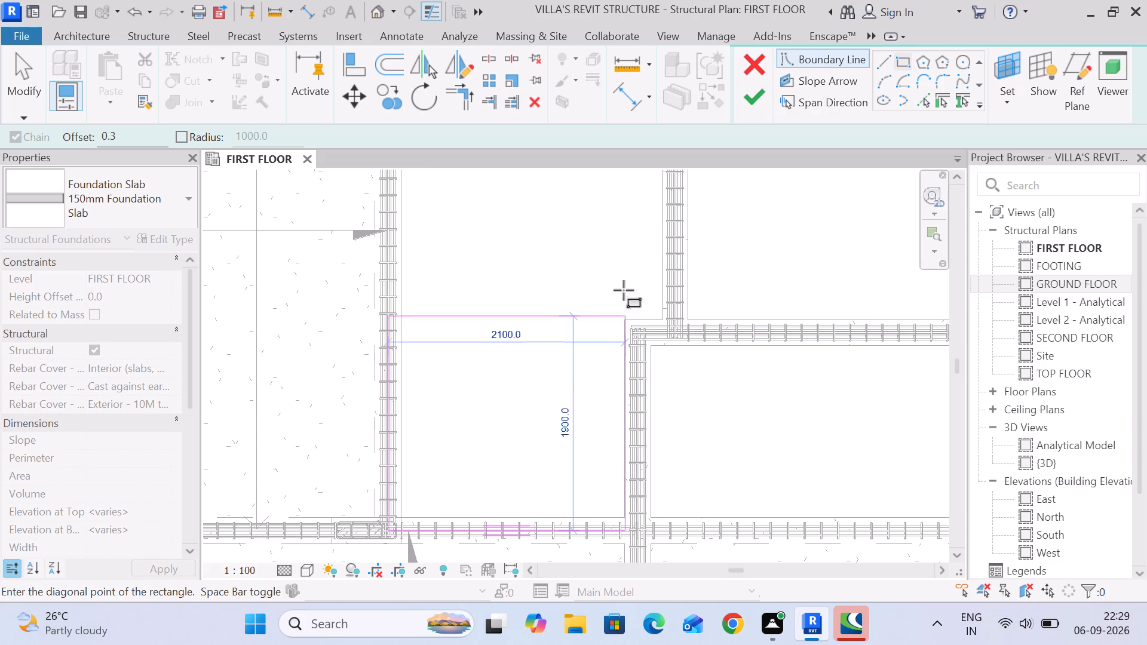
scroll(624, 238, down, 5)
middle_drag(623, 225, 623, 368)
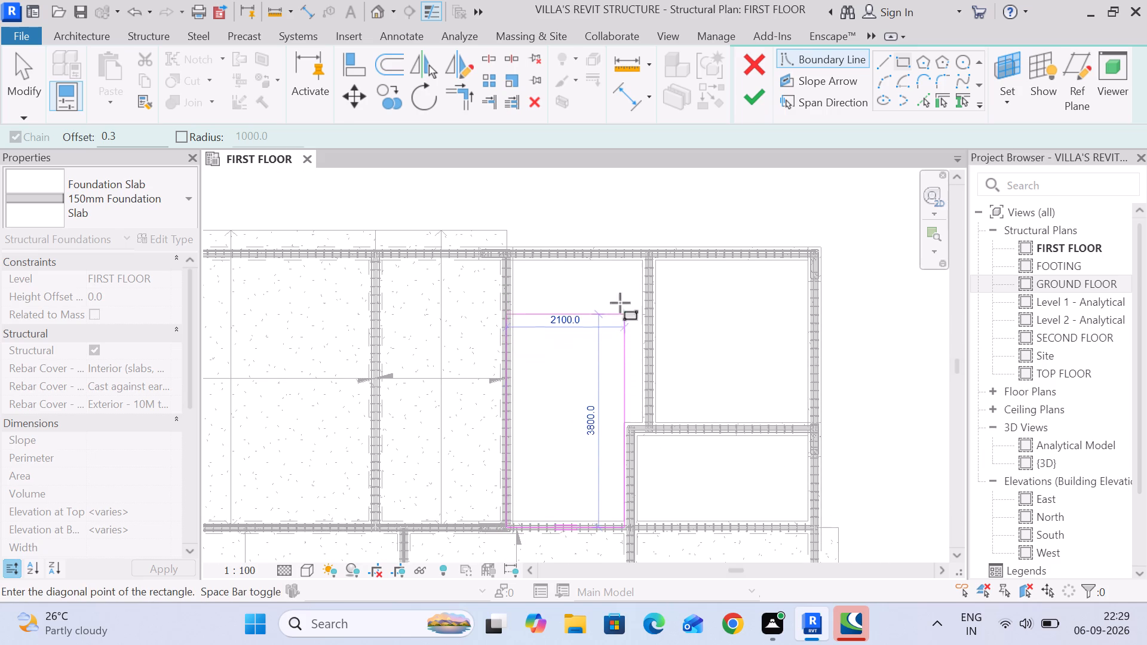
click(622, 239)
click(39, 96)
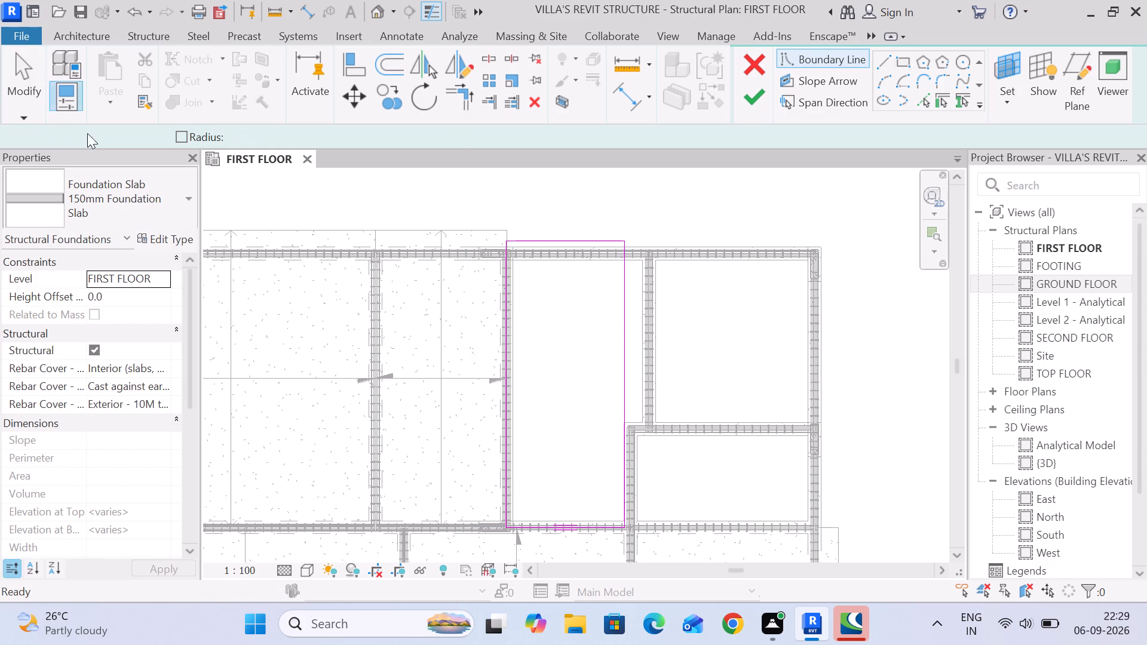
Examine how the new slab boundary's right edge fits the beam faces, from the stepped beam junction down to the lower-right corner.
middle_drag(638, 391, 484, 317)
scroll(488, 321, up, 11)
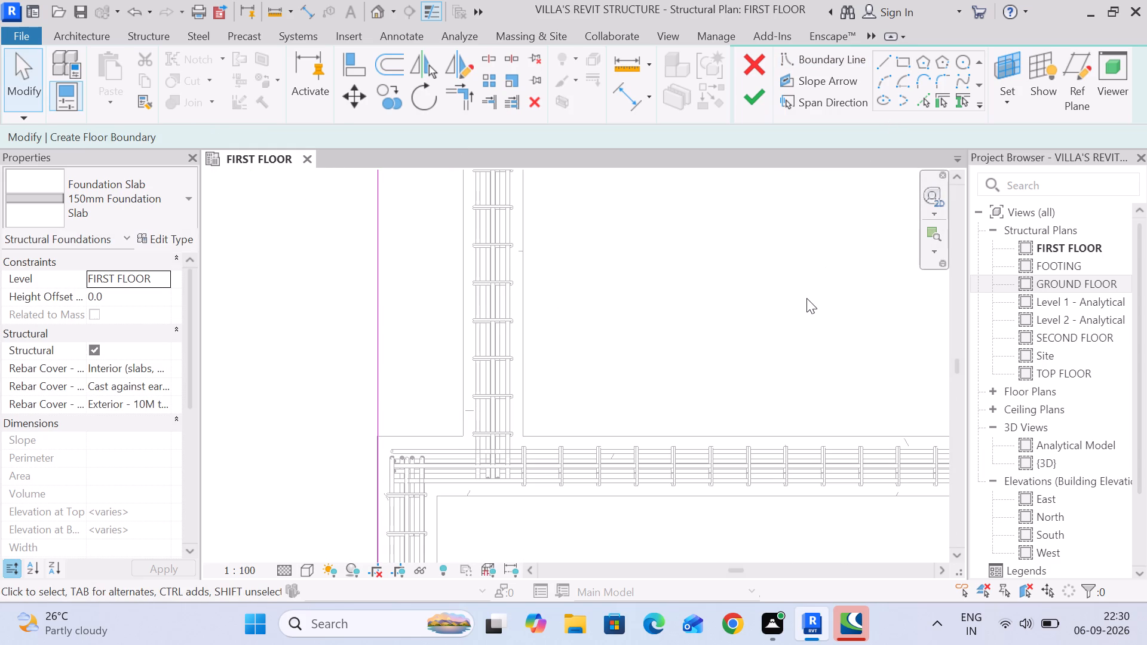
scroll(511, 367, down, 5)
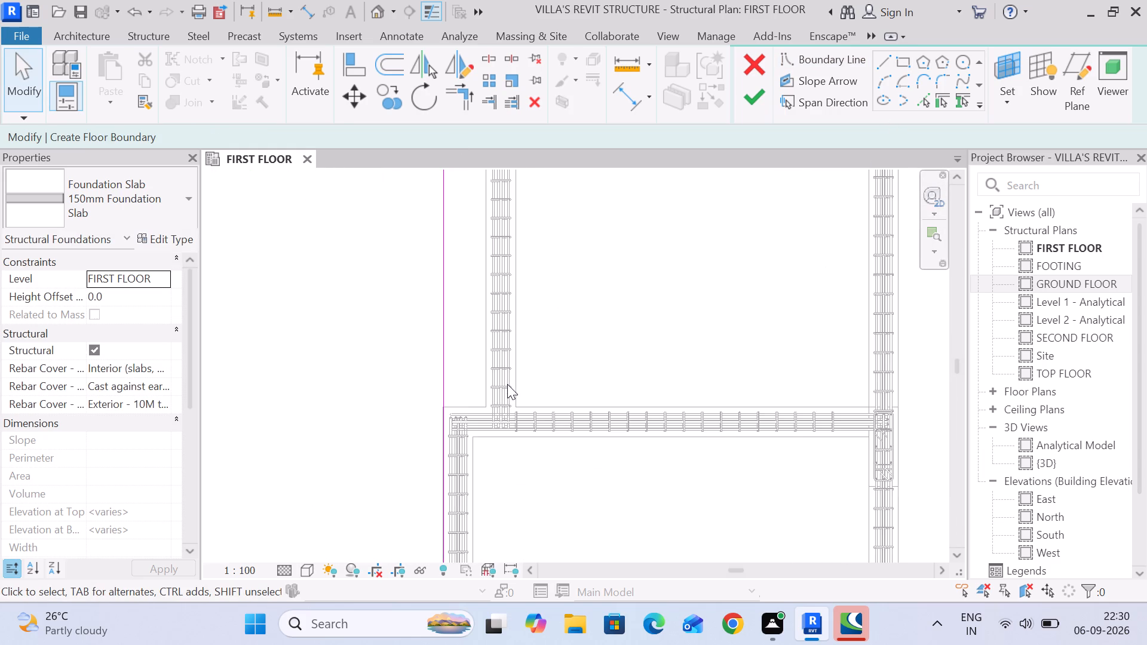
middle_drag(492, 400, 490, 352)
scroll(439, 367, up, 5)
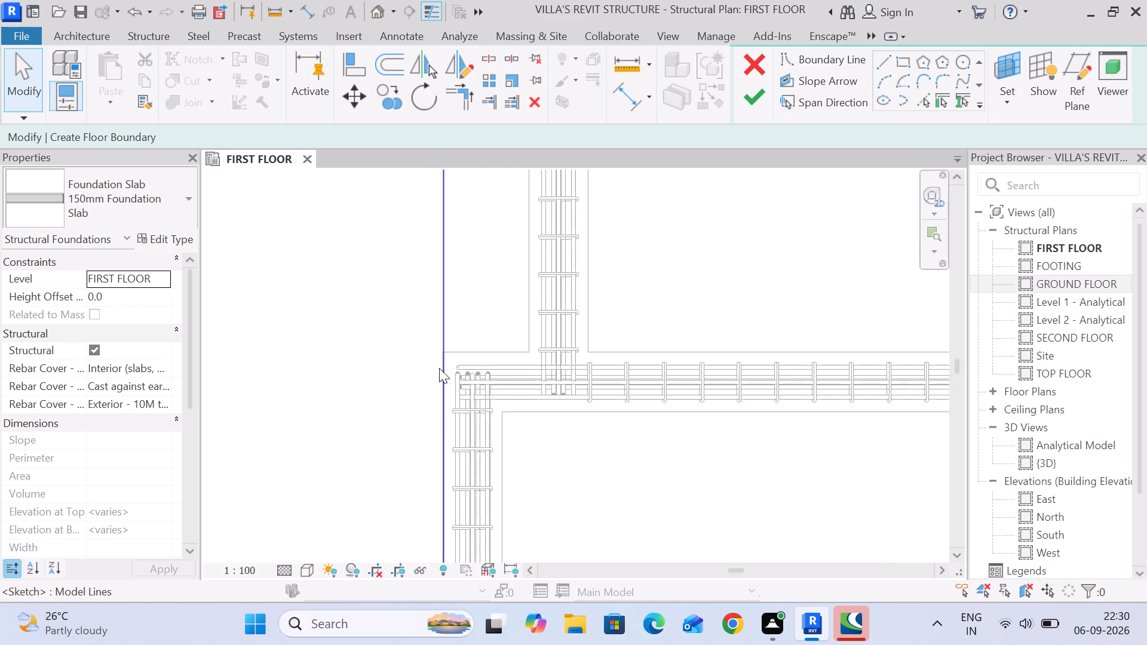
scroll(447, 429, up, 4)
scroll(440, 346, up, 6)
middle_drag(487, 426, 493, 297)
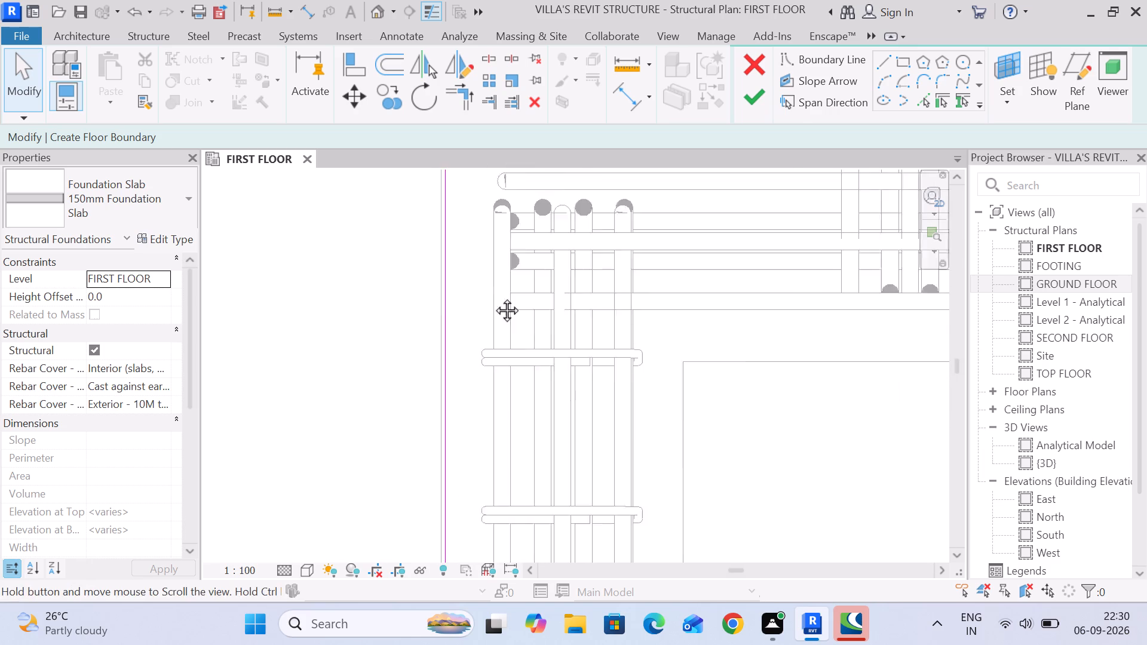
middle_drag(493, 297, 495, 290)
scroll(525, 340, down, 7)
scroll(532, 439, down, 1)
middle_drag(532, 440, 565, 246)
scroll(571, 253, up, 1)
scroll(587, 311, down, 6)
middle_drag(565, 483, 565, 472)
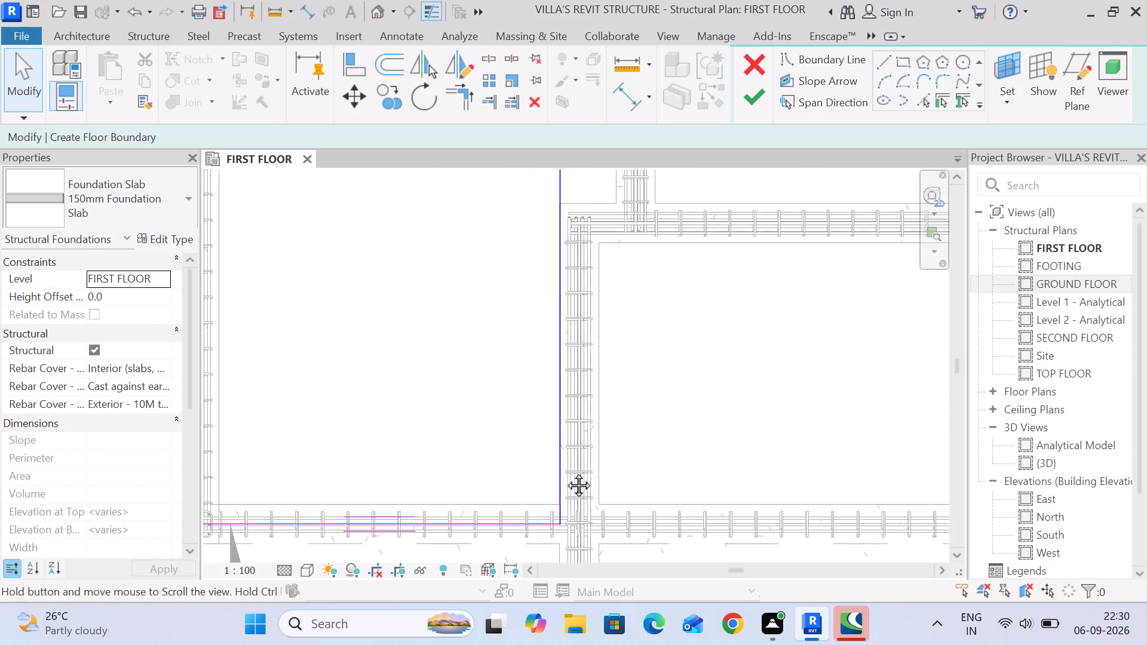
middle_drag(565, 472, 565, 388)
scroll(565, 407, up, 11)
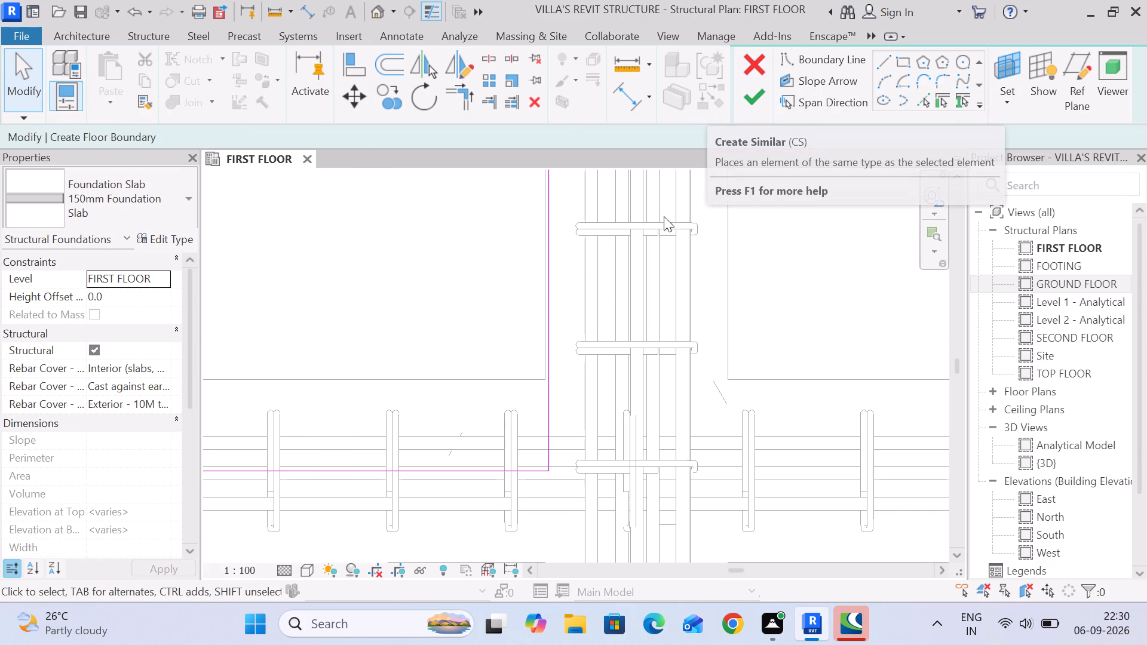
scroll(587, 337, down, 2)
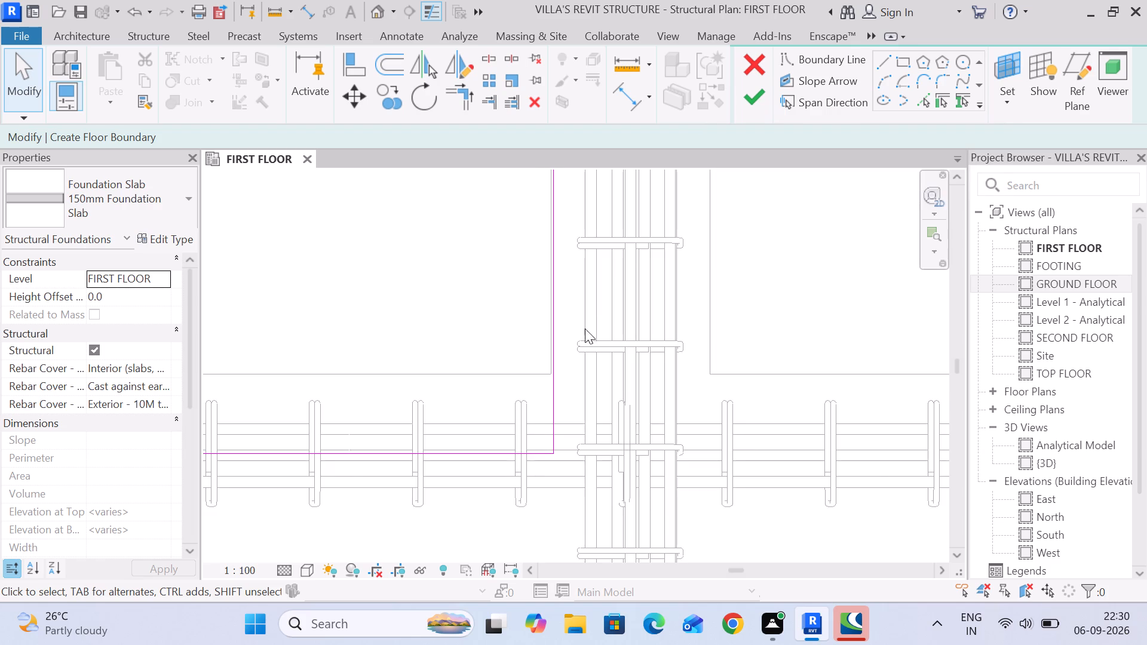
scroll(547, 383, up, 3)
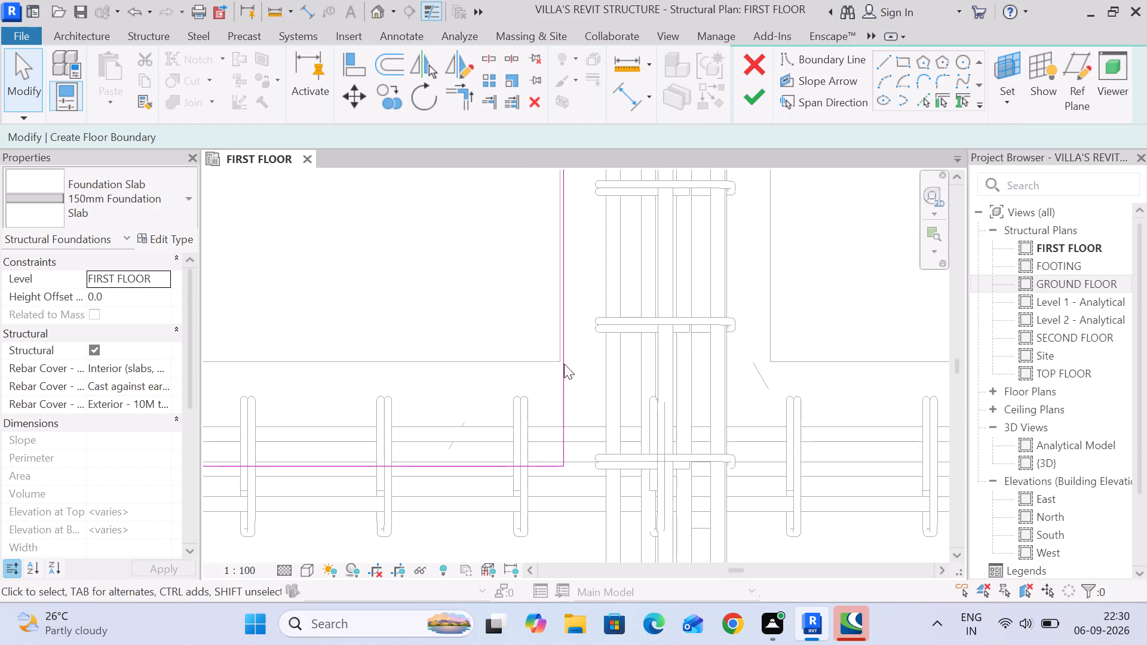
Align the boundary's right edge with the near face of the vertical beam above the lower-right beam junction.
click(26, 90)
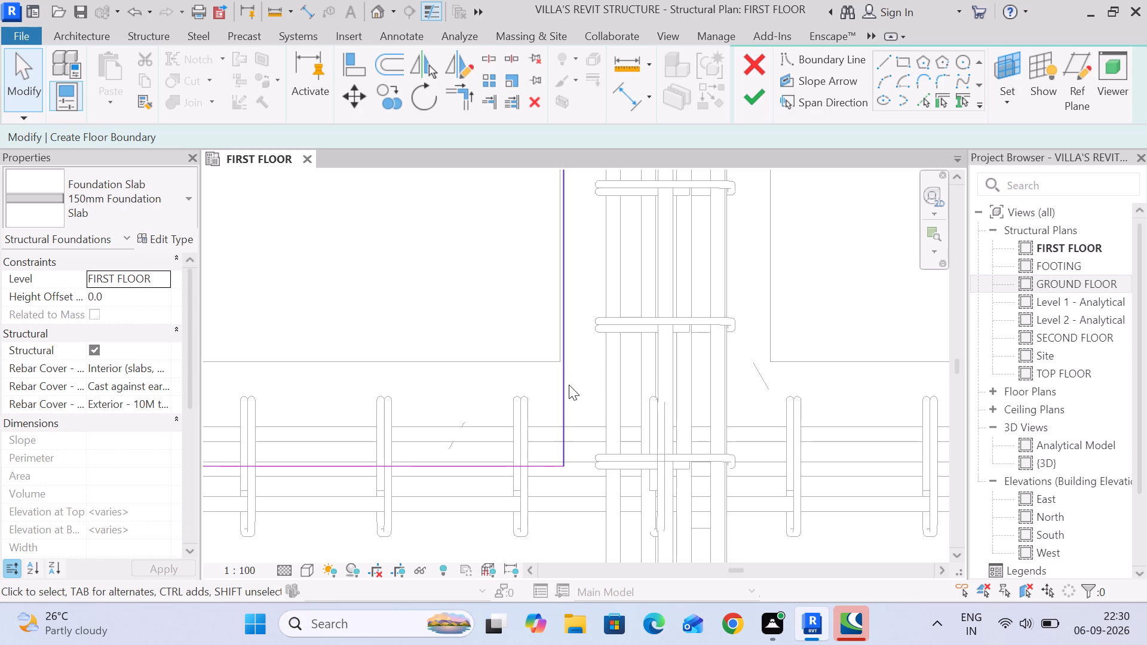
scroll(566, 321, up, 2)
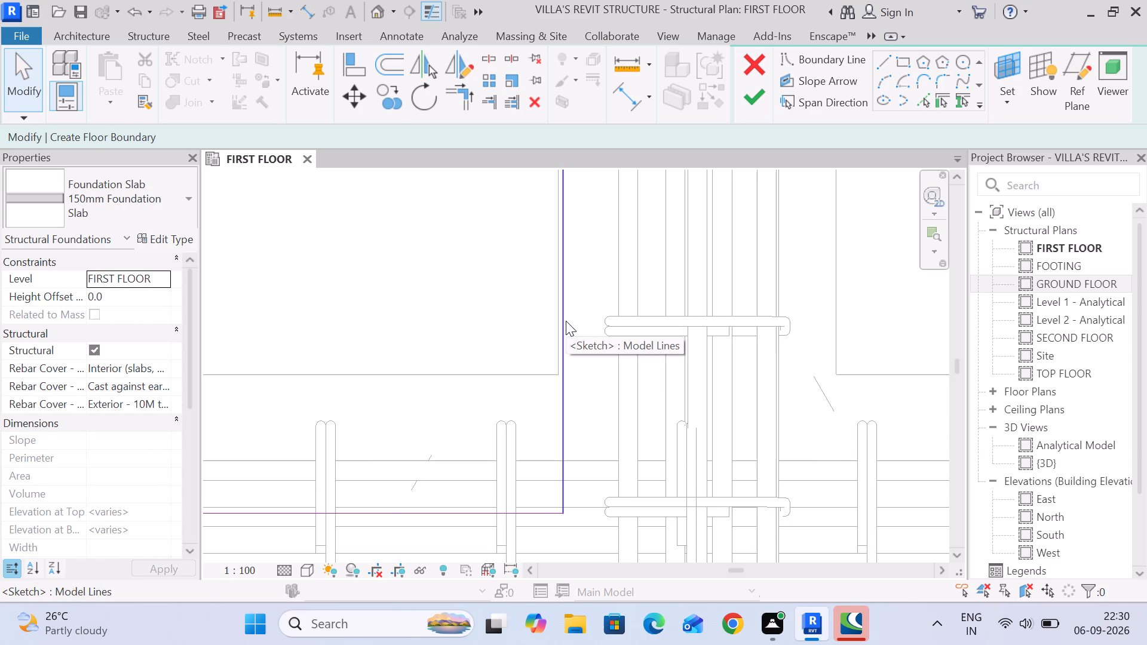
scroll(566, 321, down, 2)
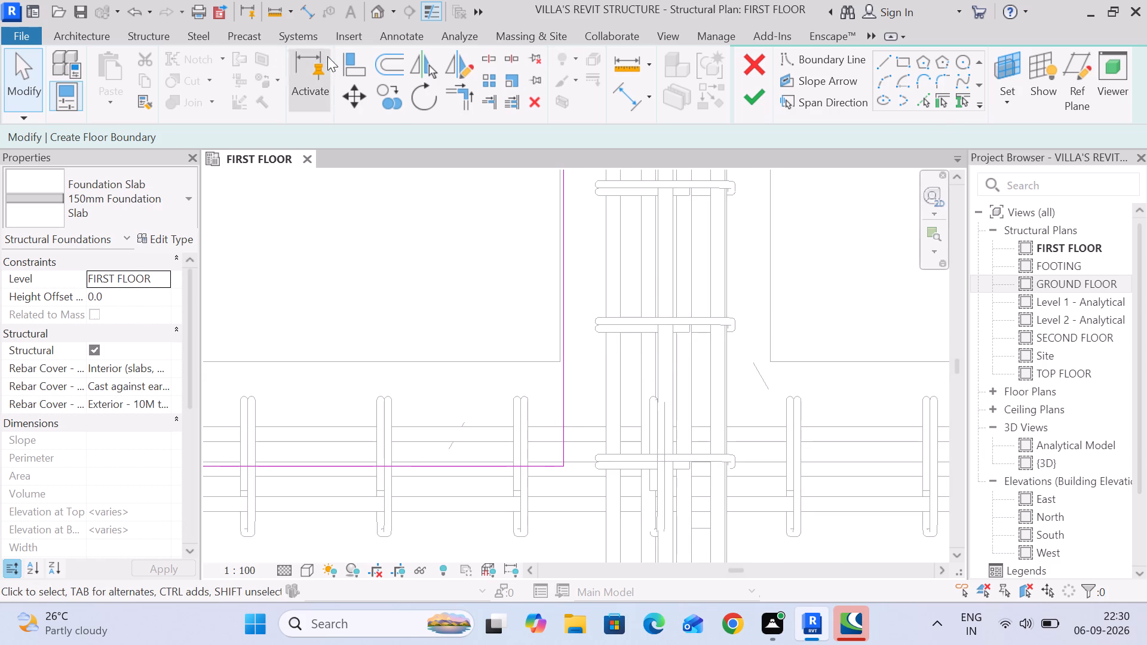
click(350, 63)
scroll(551, 341, up, 6)
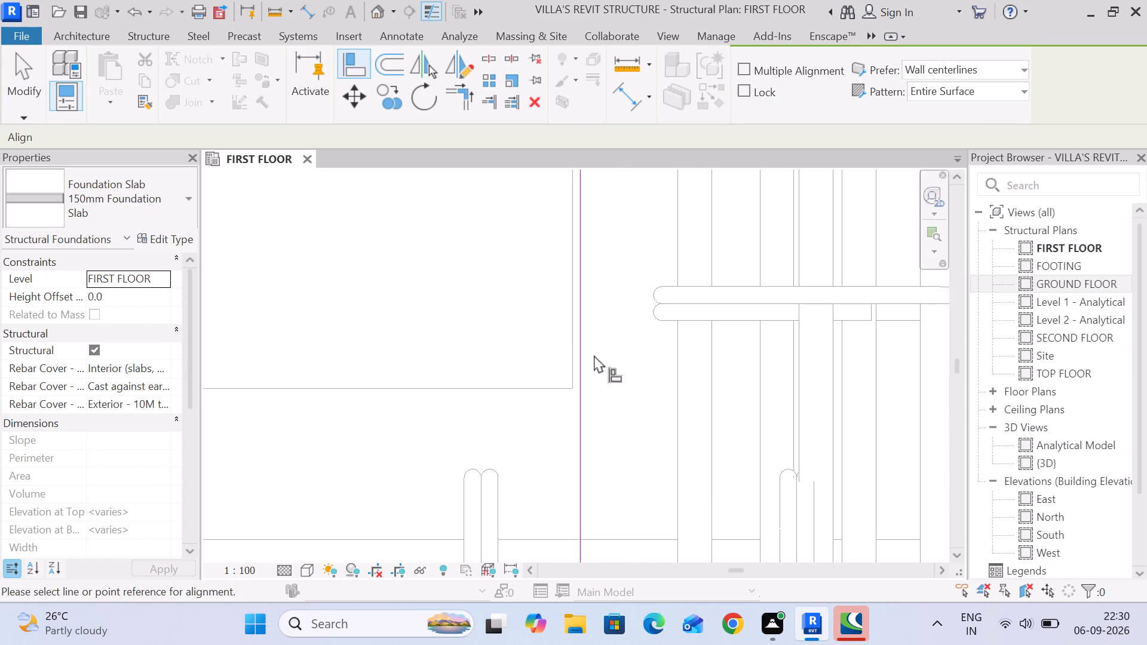
click(574, 348)
click(587, 350)
scroll(593, 342, down, 6)
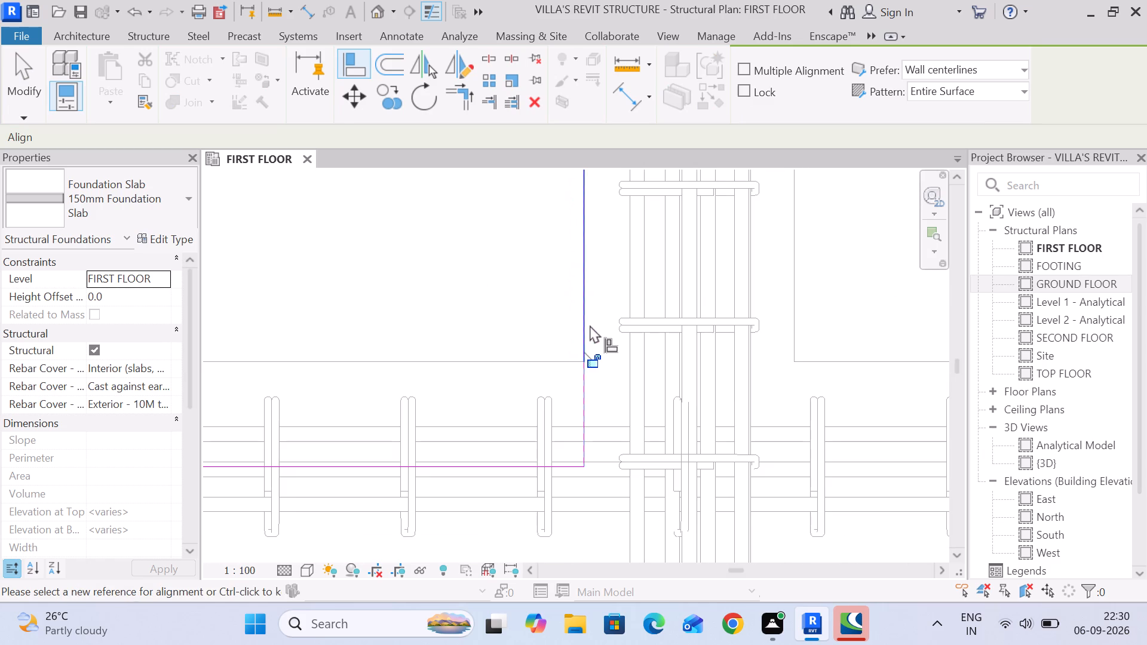
click(28, 75)
Draw a horizontal boundary line about 329 mm long from the right edge along the beam's top face to the upper vertical beam's face.
scroll(433, 260, down, 7)
middle_drag(600, 248, 514, 352)
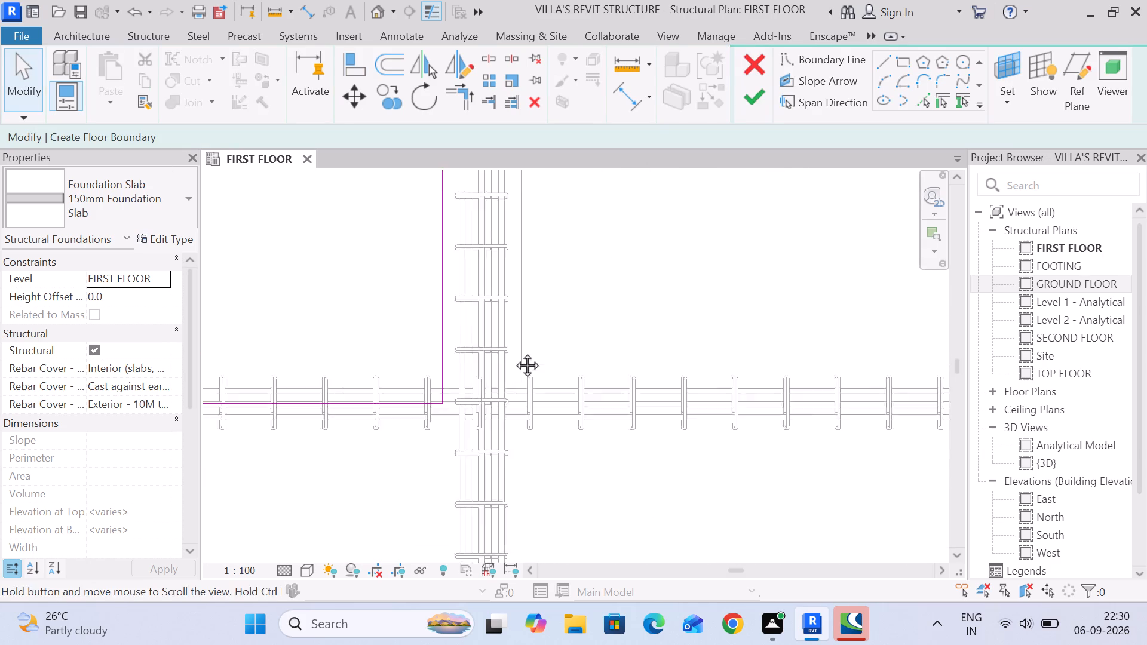
middle_drag(514, 352, 483, 379)
scroll(484, 380, down, 5)
middle_drag(501, 222, 529, 357)
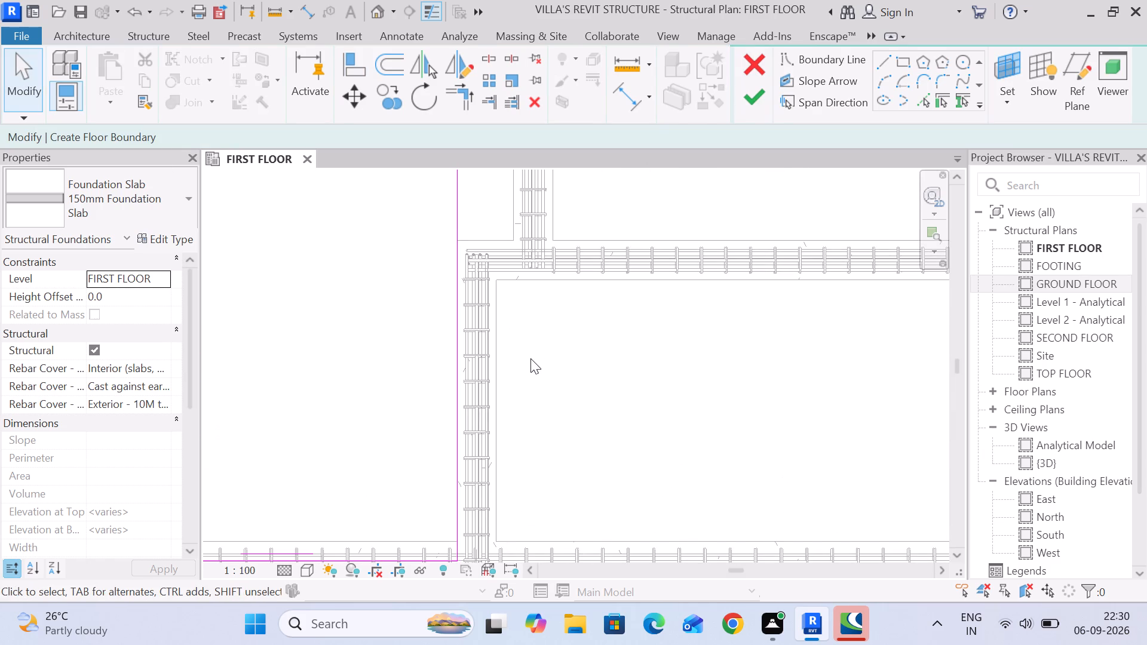
middle_drag(498, 204, 526, 317)
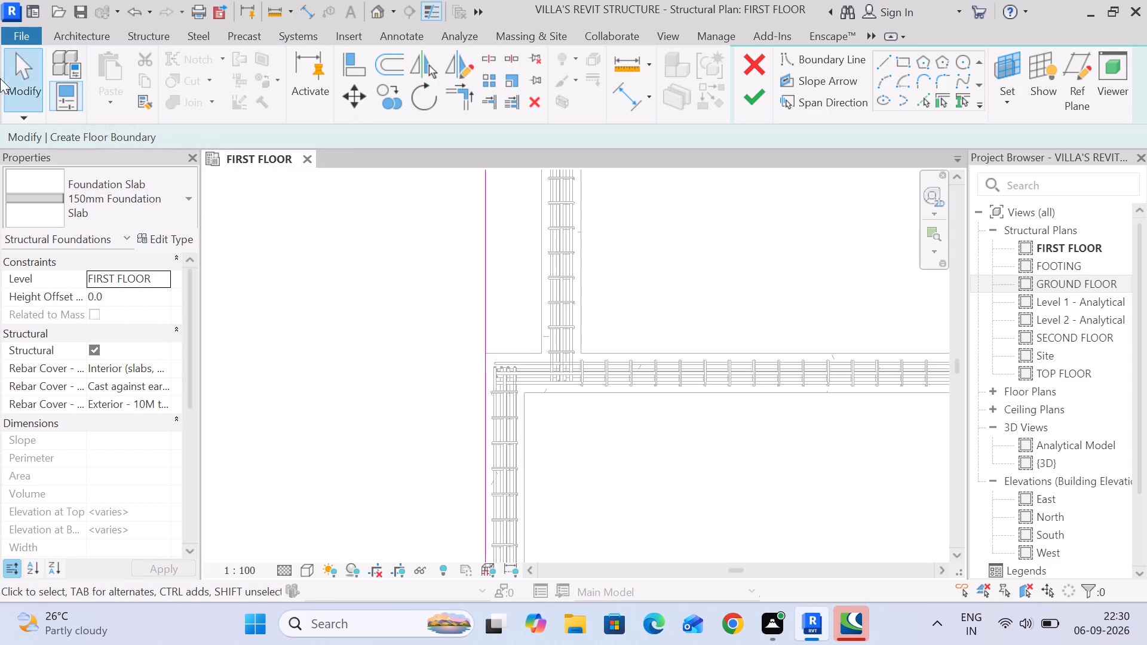
click(25, 86)
middle_drag(740, 204, 642, 321)
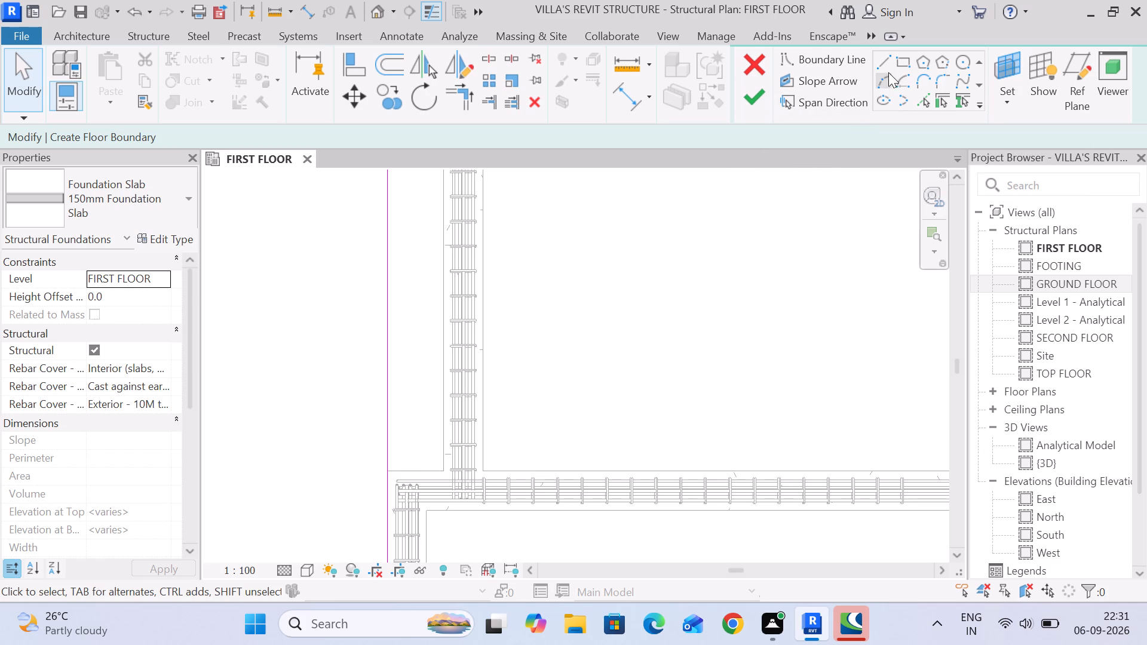
middle_drag(536, 294, 558, 240)
scroll(559, 244, down, 2)
scroll(581, 248, up, 1)
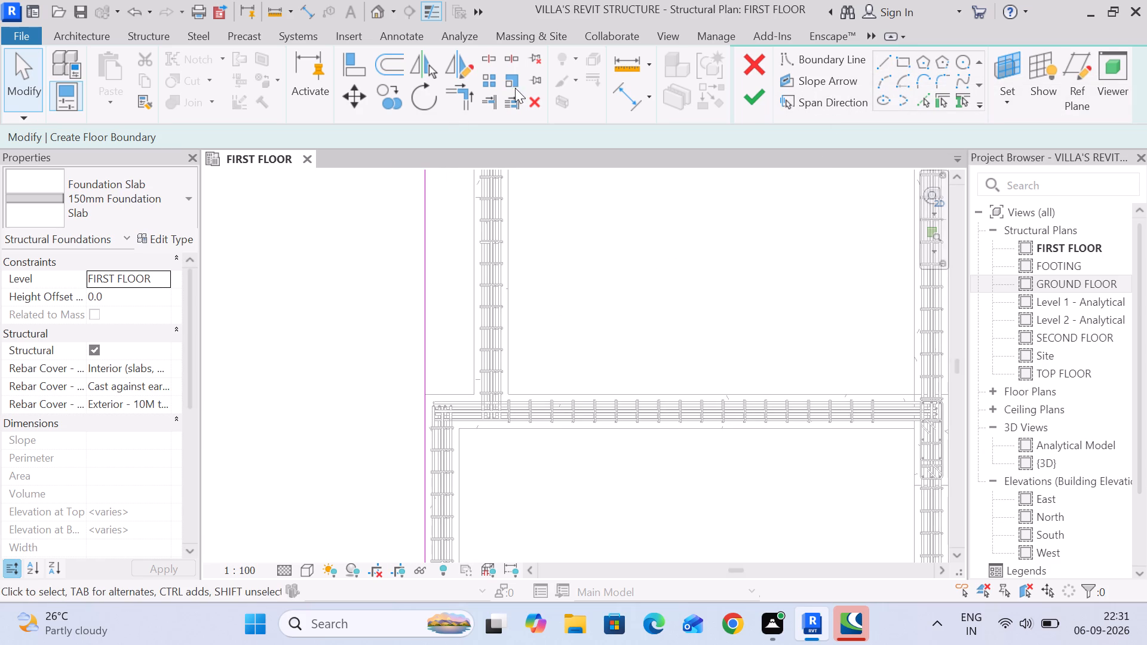
click(879, 63)
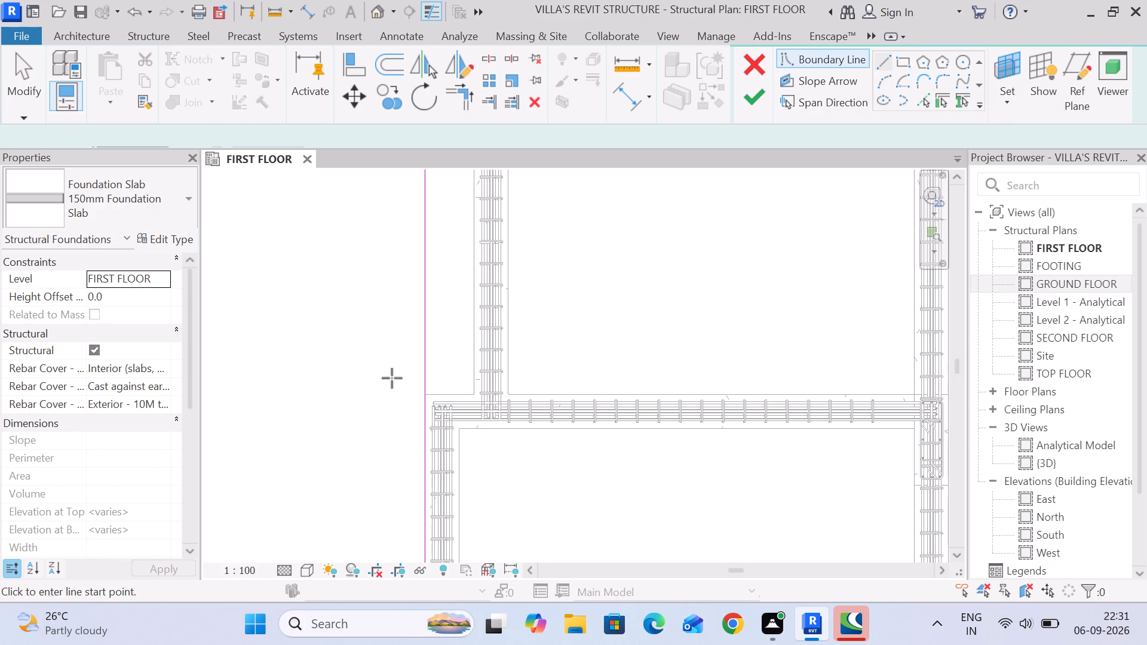
scroll(459, 400, up, 4)
click(406, 389)
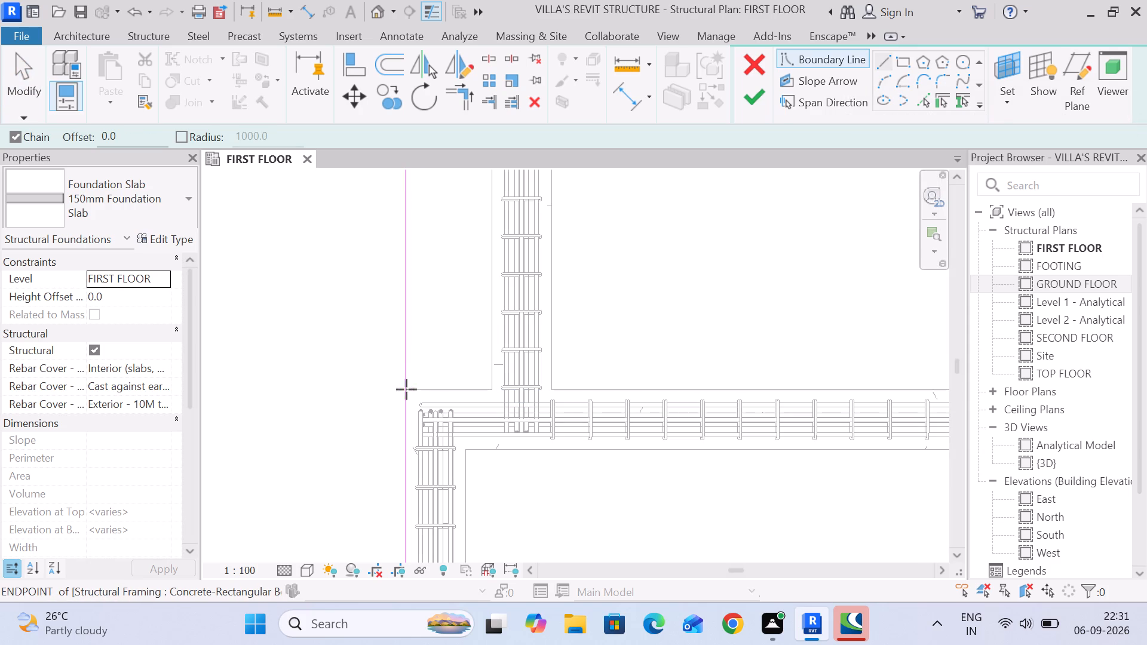
click(492, 385)
Continue the boundary up the vertical beam's face to the top edge's level and back to the rectangle's top edge.
scroll(488, 284, down, 5)
middle_drag(489, 250, 487, 293)
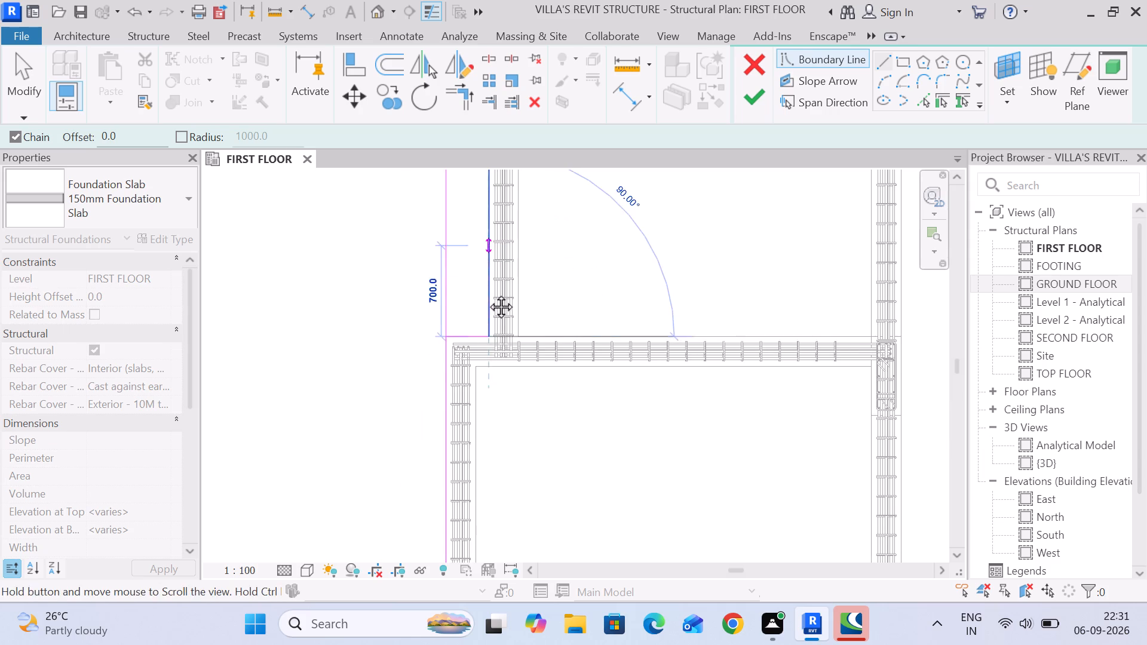
middle_drag(487, 293, 487, 496)
middle_drag(489, 222, 489, 411)
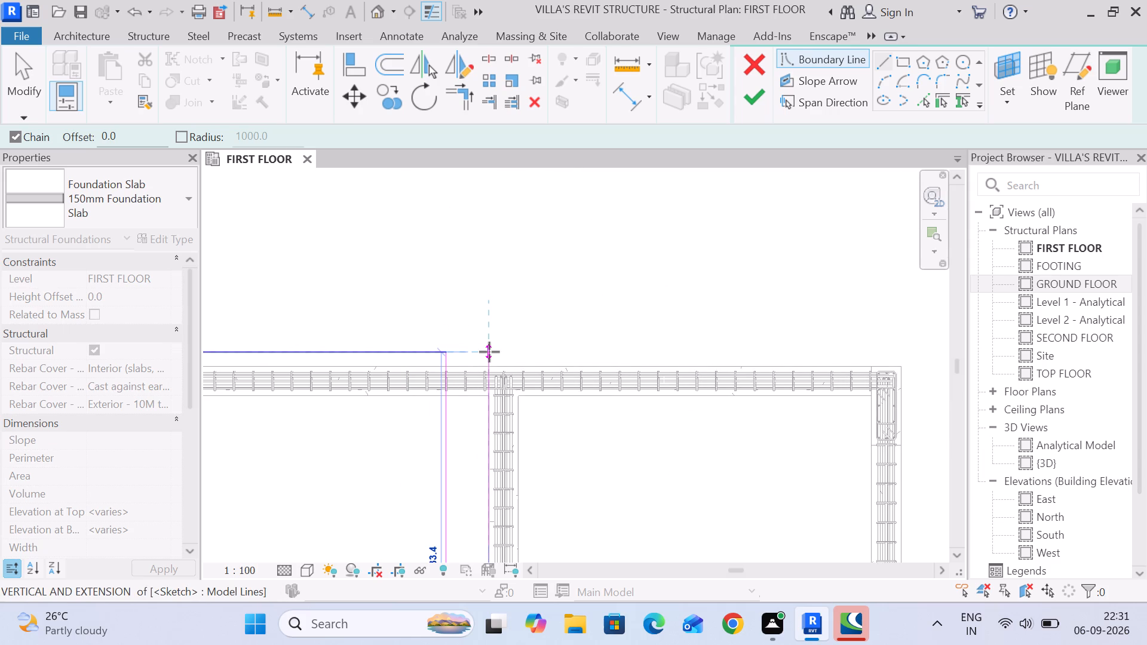
scroll(490, 351, up, 3)
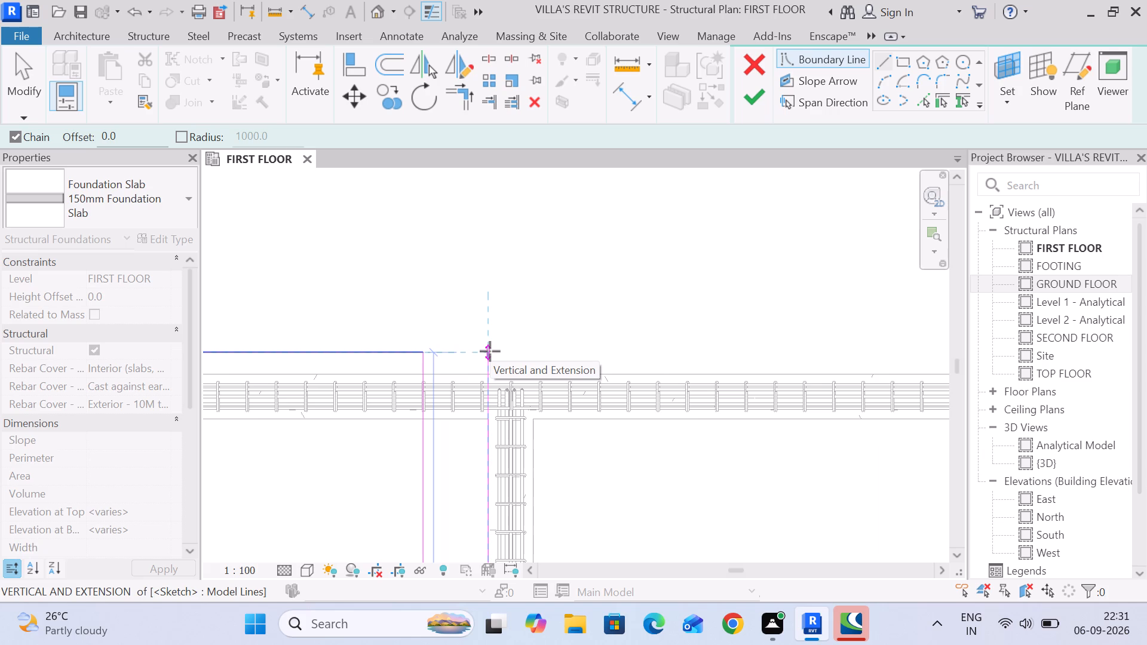
click(490, 351)
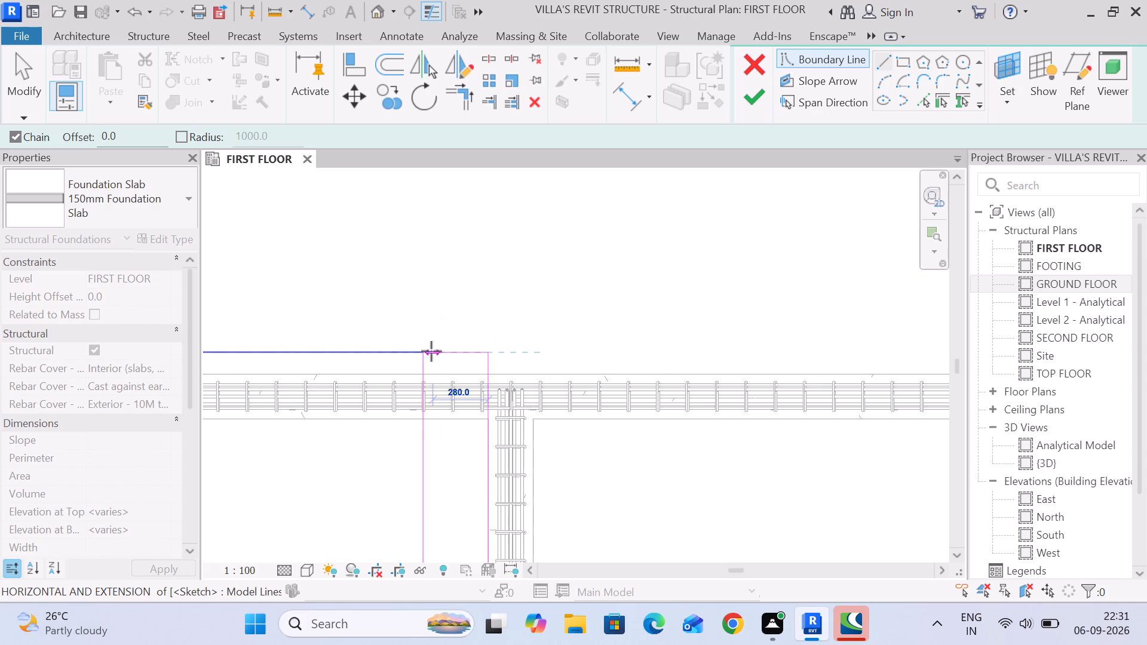
click(427, 351)
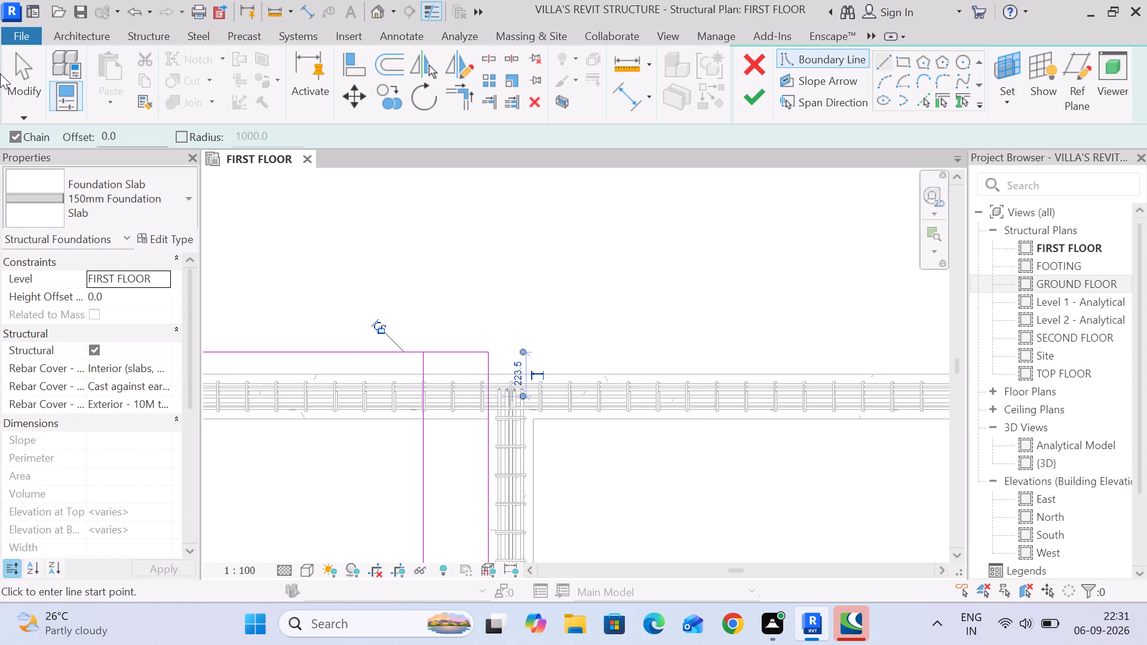
click(23, 73)
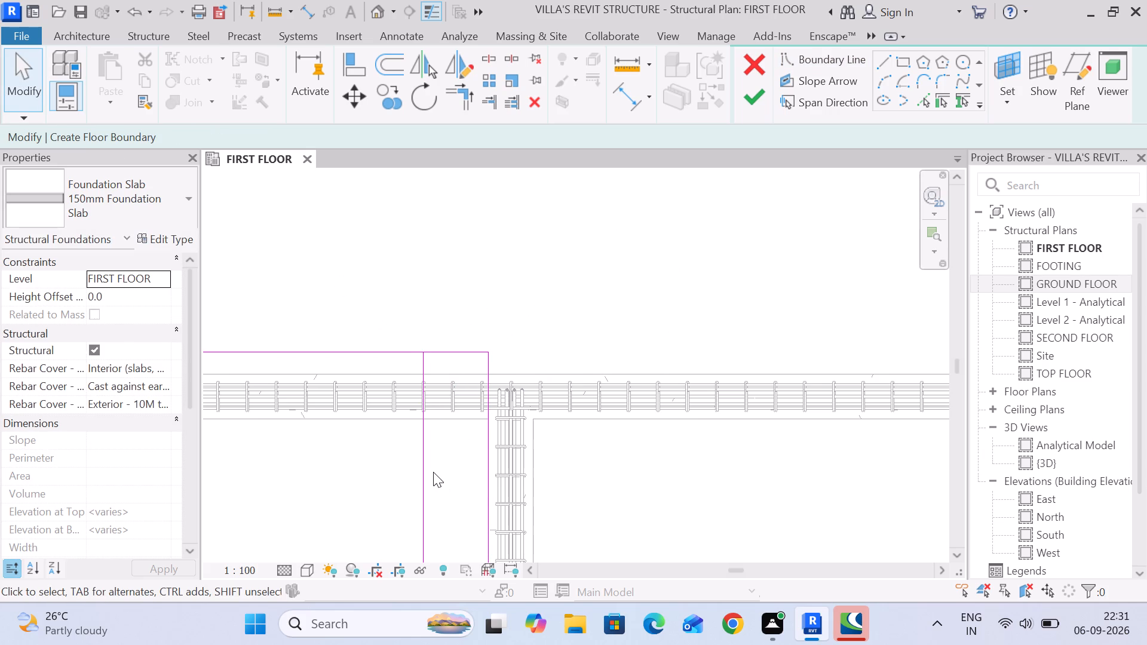
Trim the rectangle's right edge to a corner with the short horizontal line, keeping the lower part beside the lower room.
click(425, 467)
scroll(437, 472, down, 6)
middle_drag(437, 474, 502, 212)
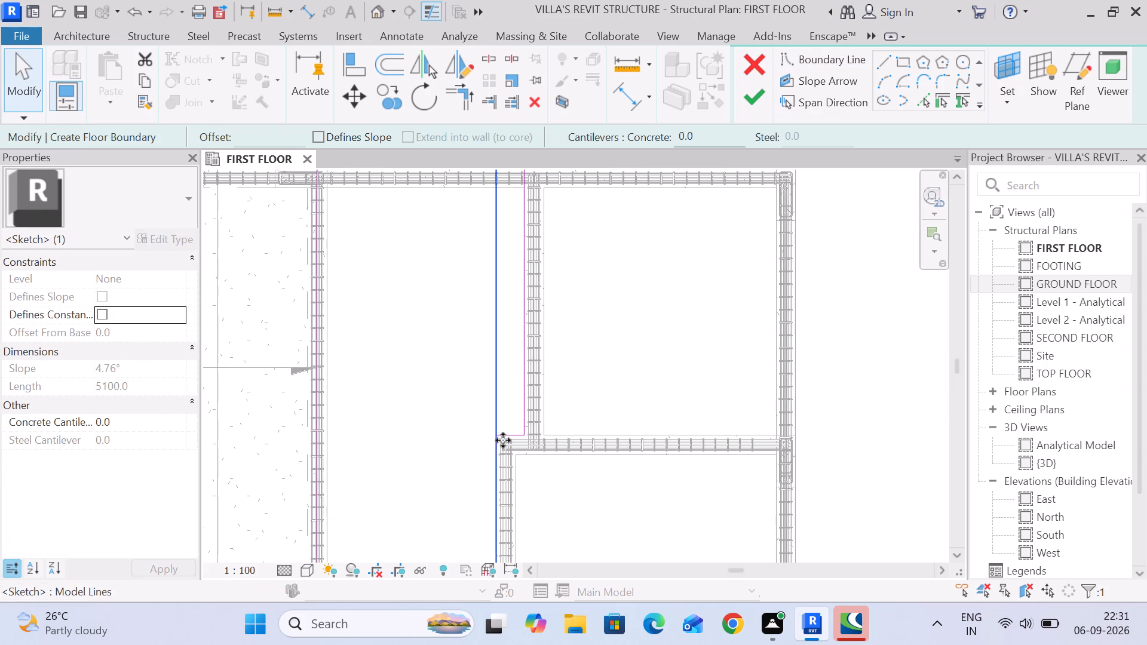
scroll(464, 422, up, 4)
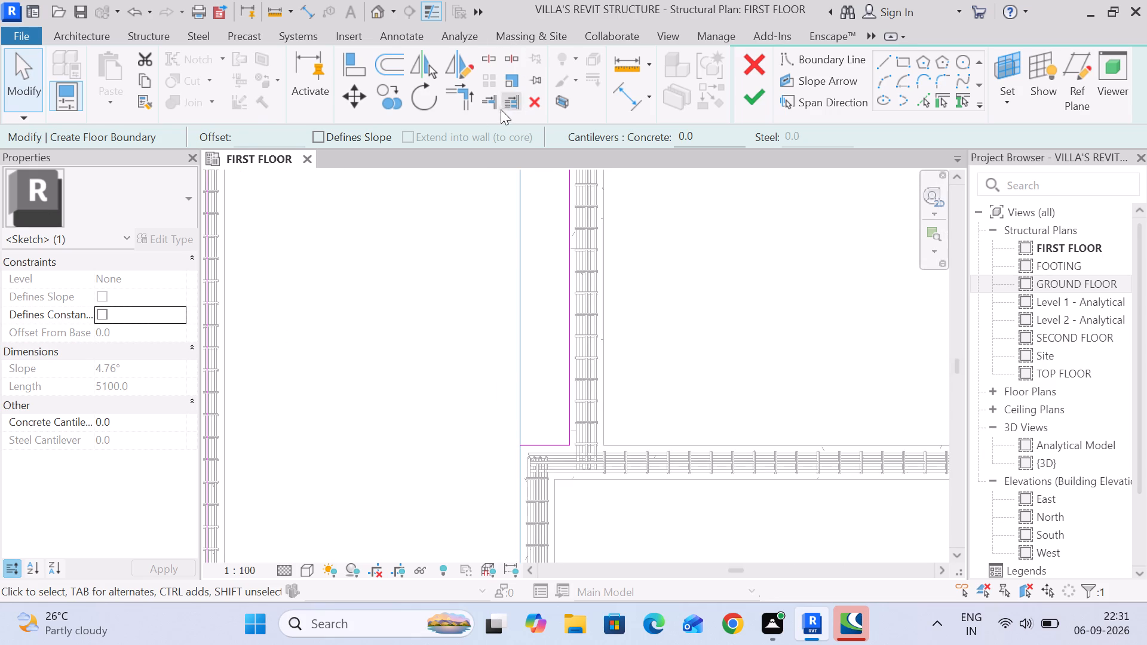
click(470, 106)
click(522, 471)
click(536, 450)
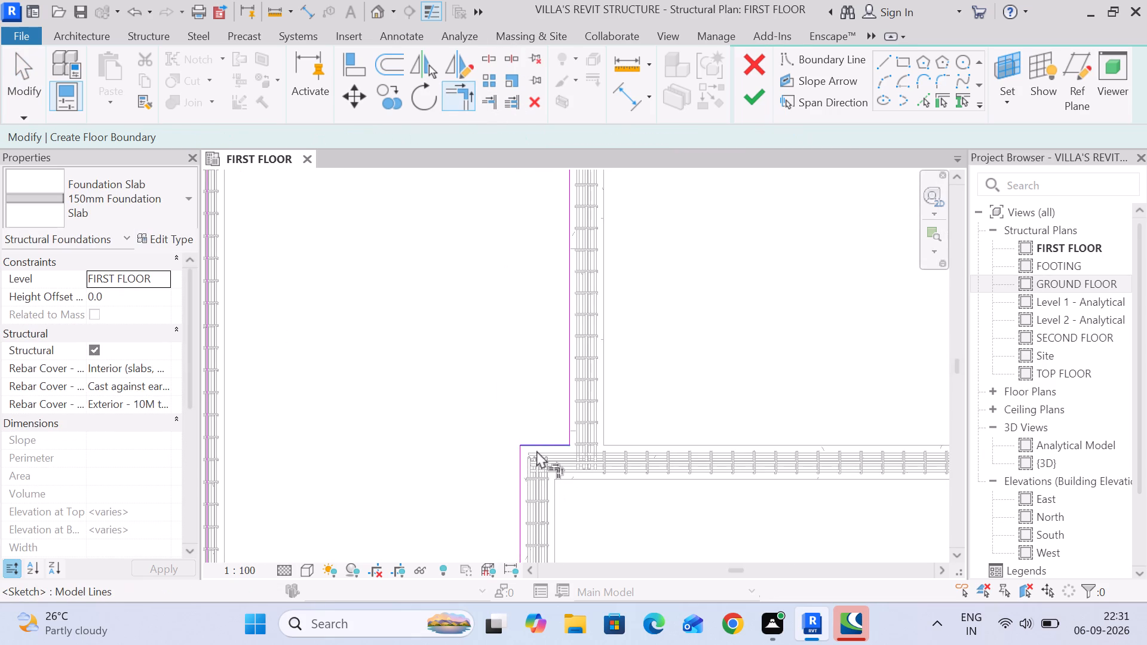
scroll(606, 322, down, 6)
middle_drag(627, 294, 611, 406)
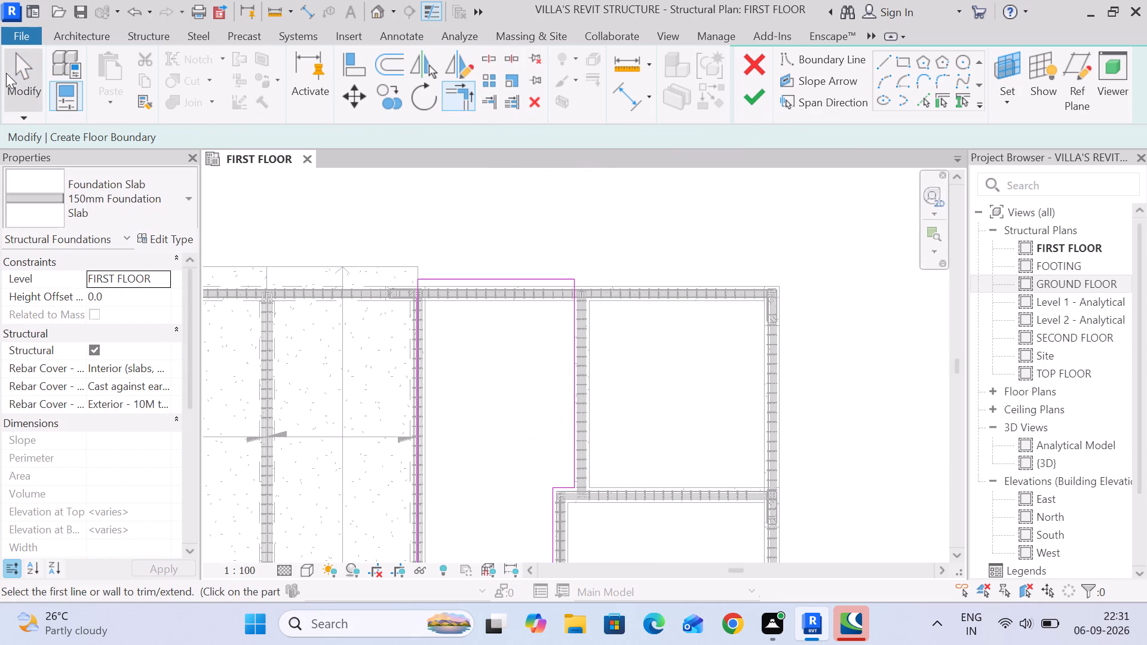
click(17, 76)
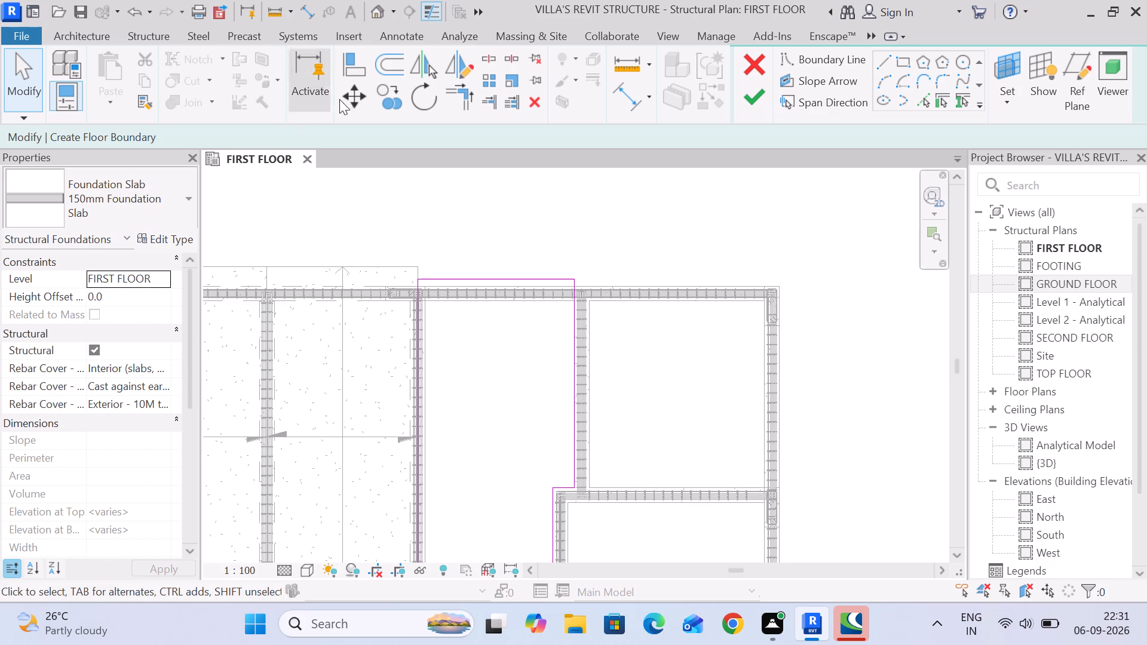
Align the boundary's top edge with the top edge of the neighbouring narrow room's slab.
click(355, 73)
click(366, 259)
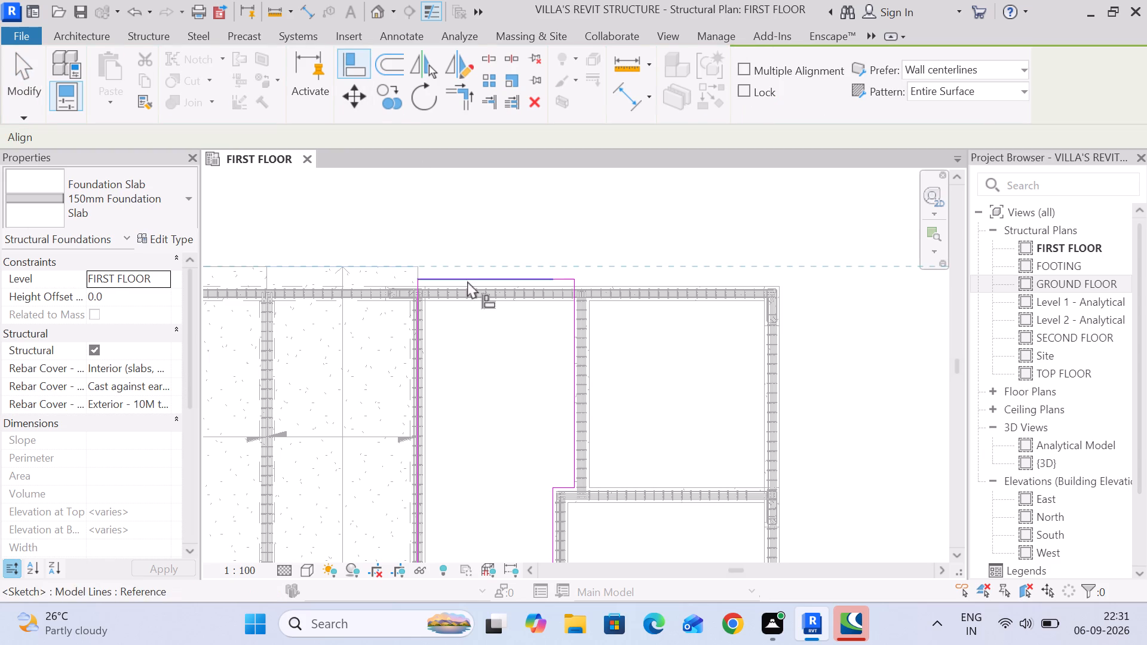
click(471, 282)
click(20, 76)
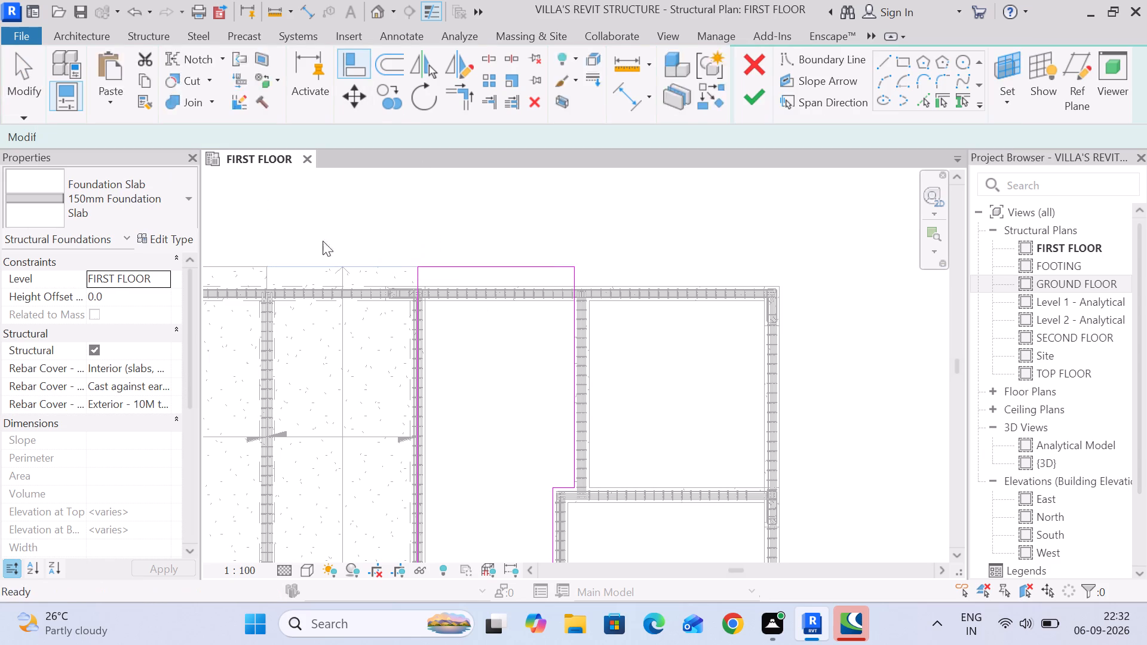
Align the boundary's upper right edge with the central rebar line of the vertical beam beside the top-right corner room.
scroll(576, 282, up, 4)
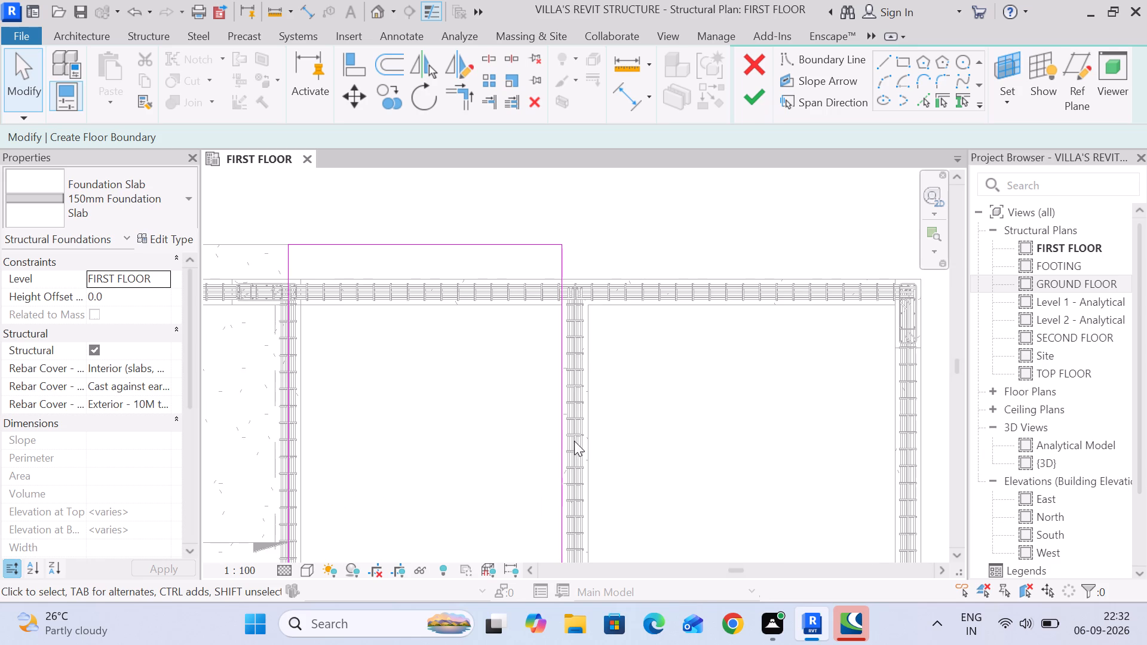
click(562, 432)
middle_drag(697, 442, 628, 334)
scroll(629, 337, down, 3)
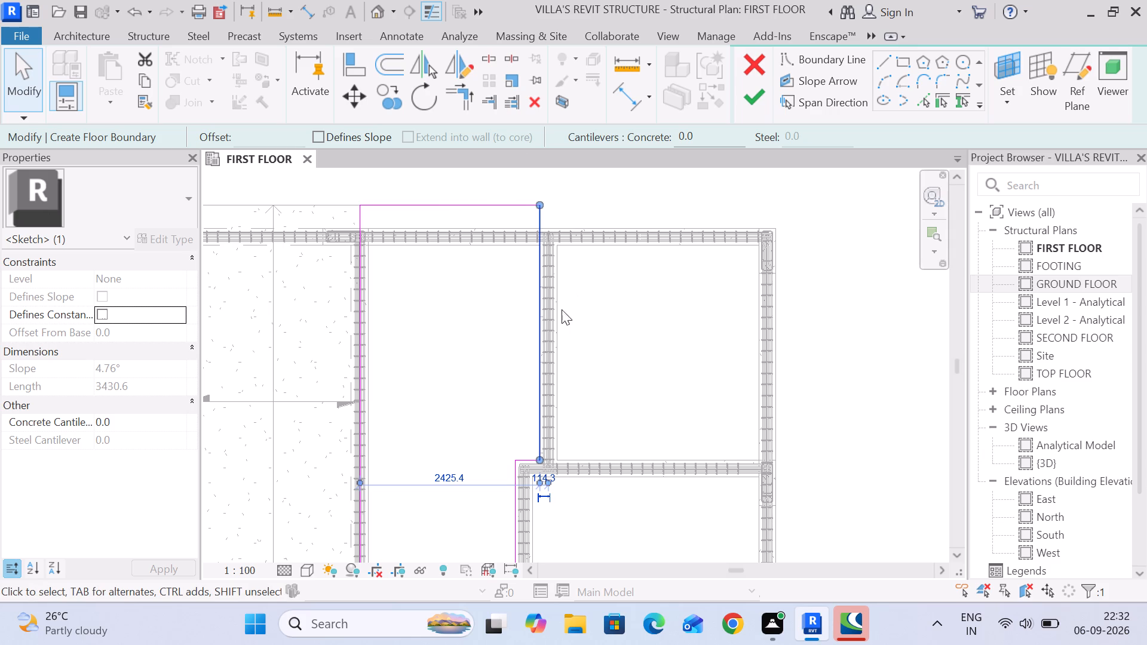
scroll(537, 222, up, 3)
middle_drag(612, 236, 584, 203)
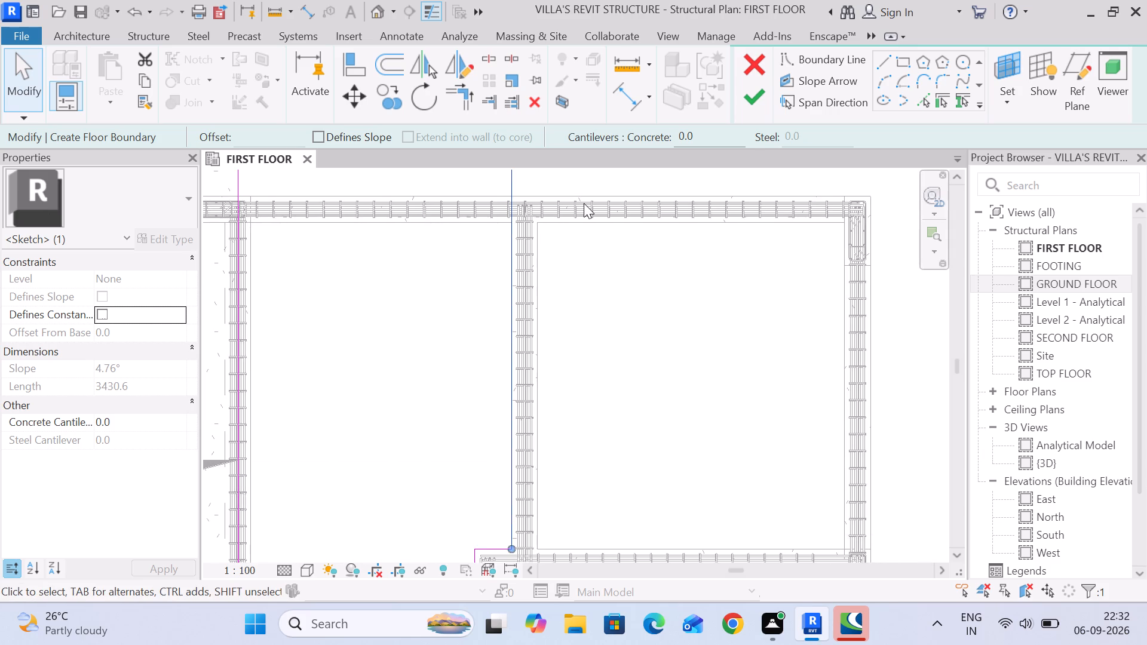
scroll(585, 207, down, 2)
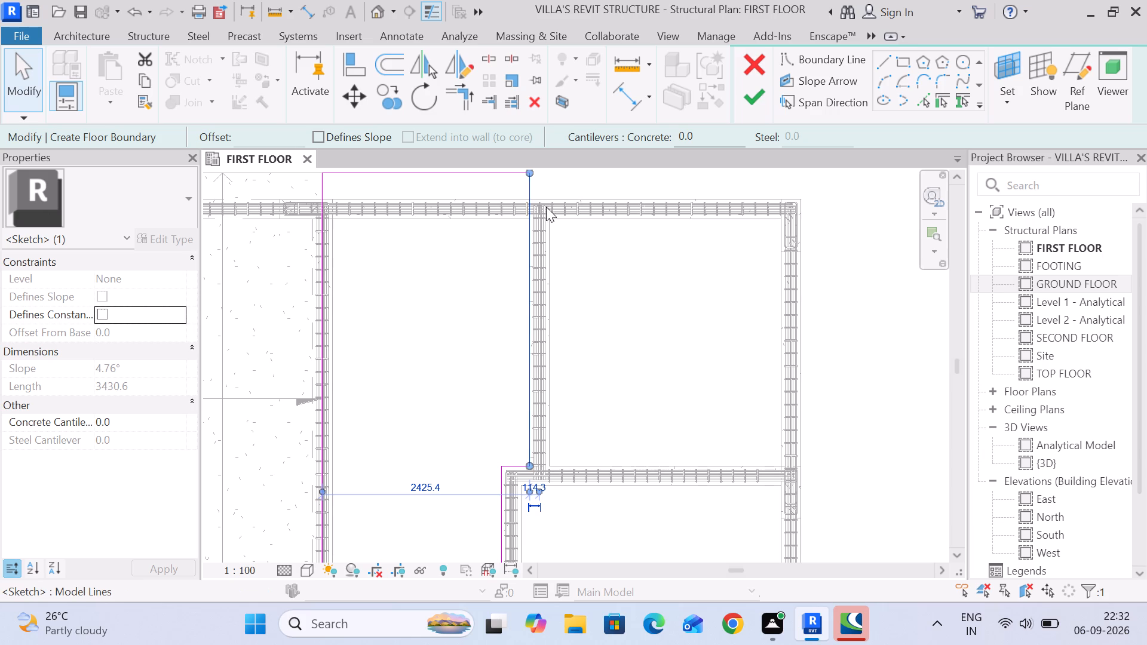
middle_drag(546, 208, 542, 297)
middle_drag(530, 275, 524, 255)
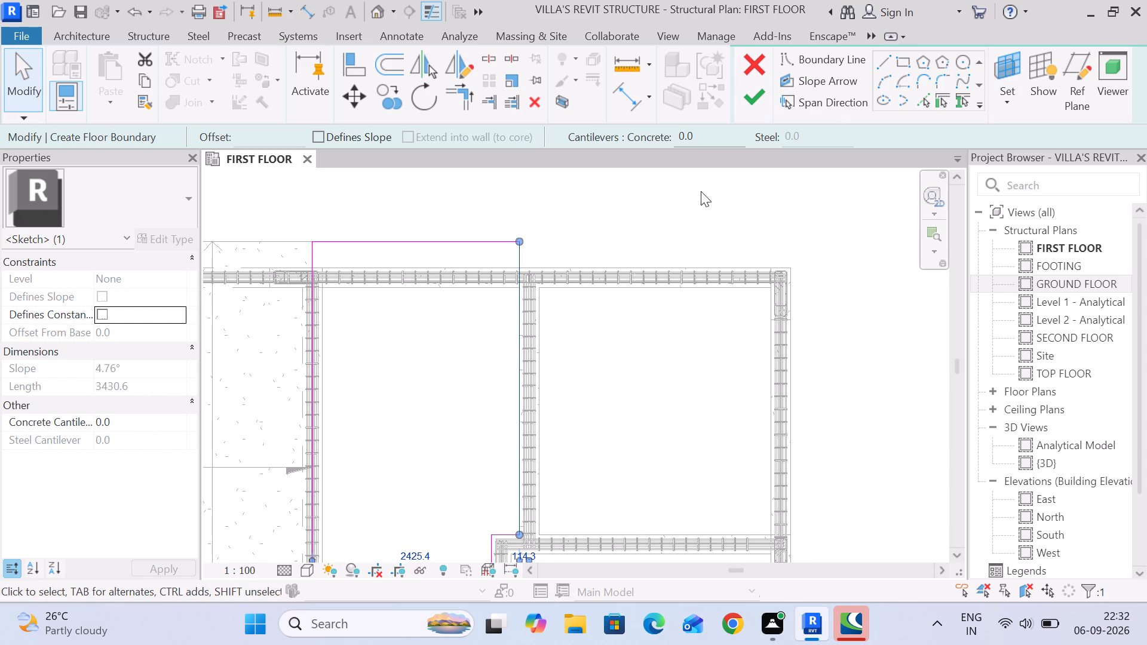
click(358, 59)
scroll(547, 310, up, 12)
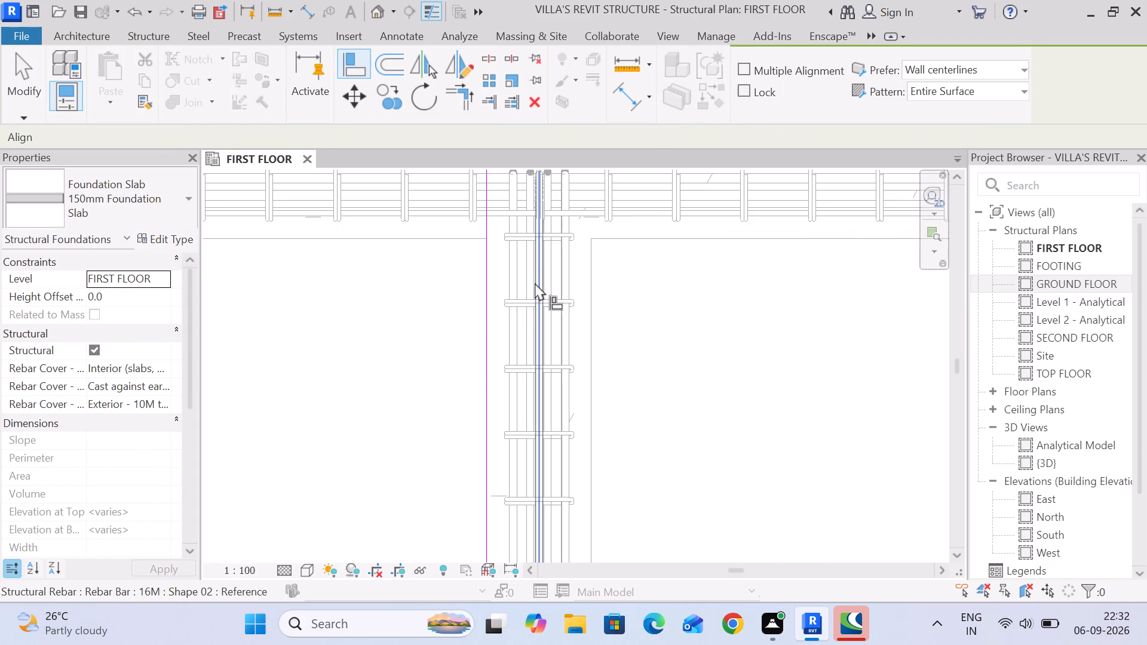
scroll(532, 281, up, 6)
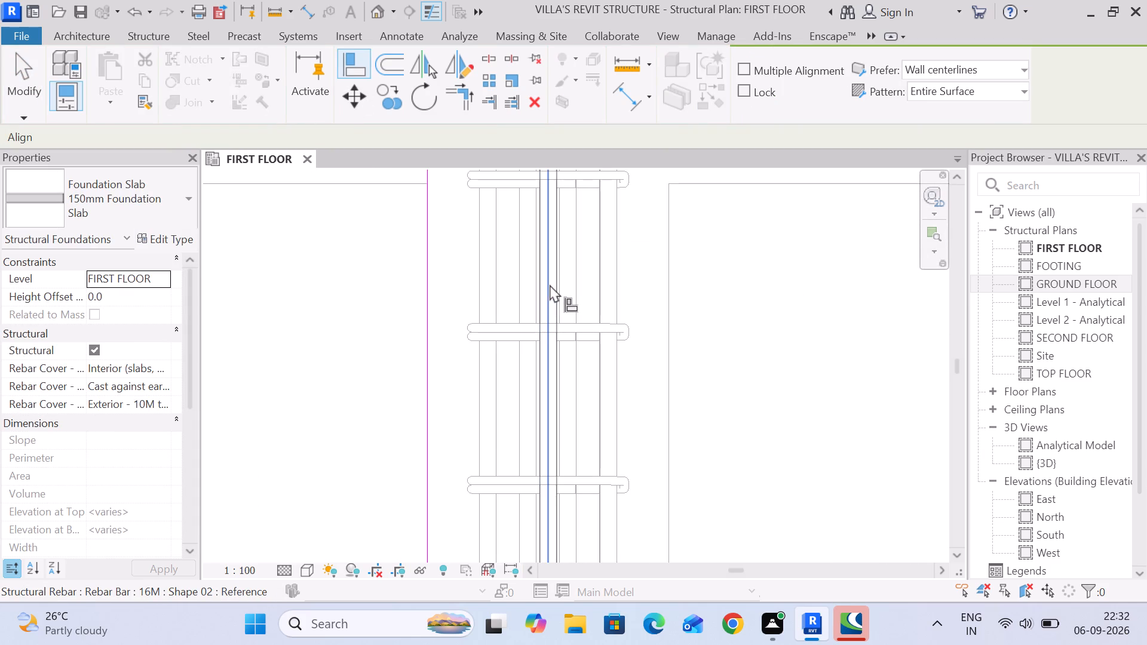
click(550, 284)
click(430, 266)
scroll(431, 266, down, 4)
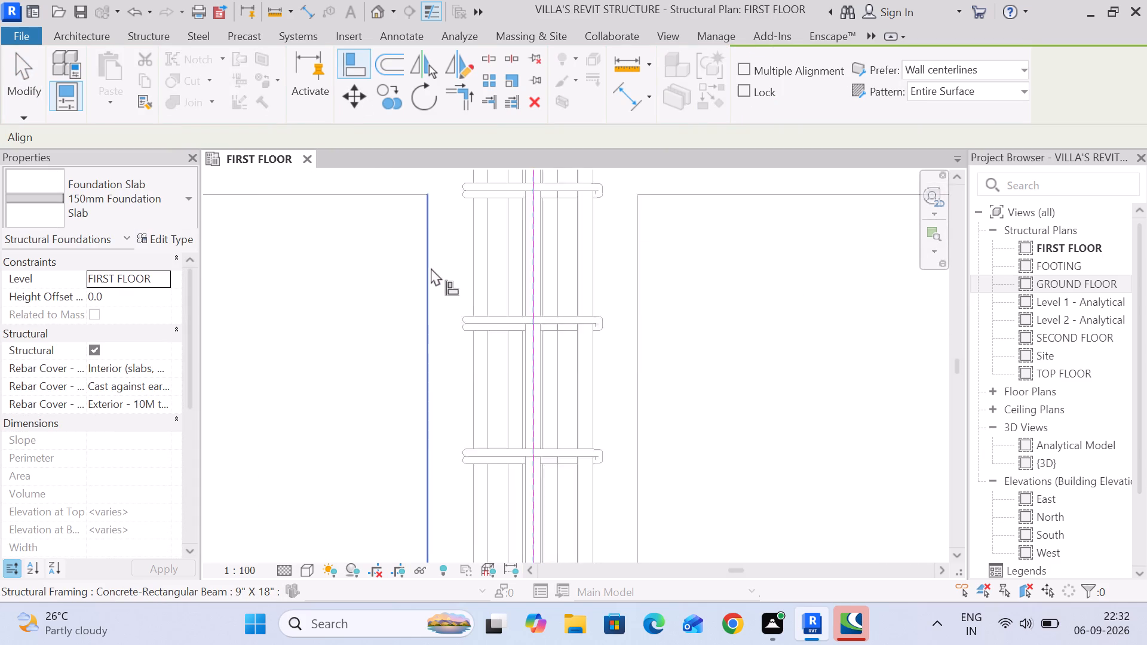
scroll(431, 268, down, 3)
scroll(465, 322, down, 5)
middle_drag(498, 264, 501, 314)
scroll(513, 318, down, 3)
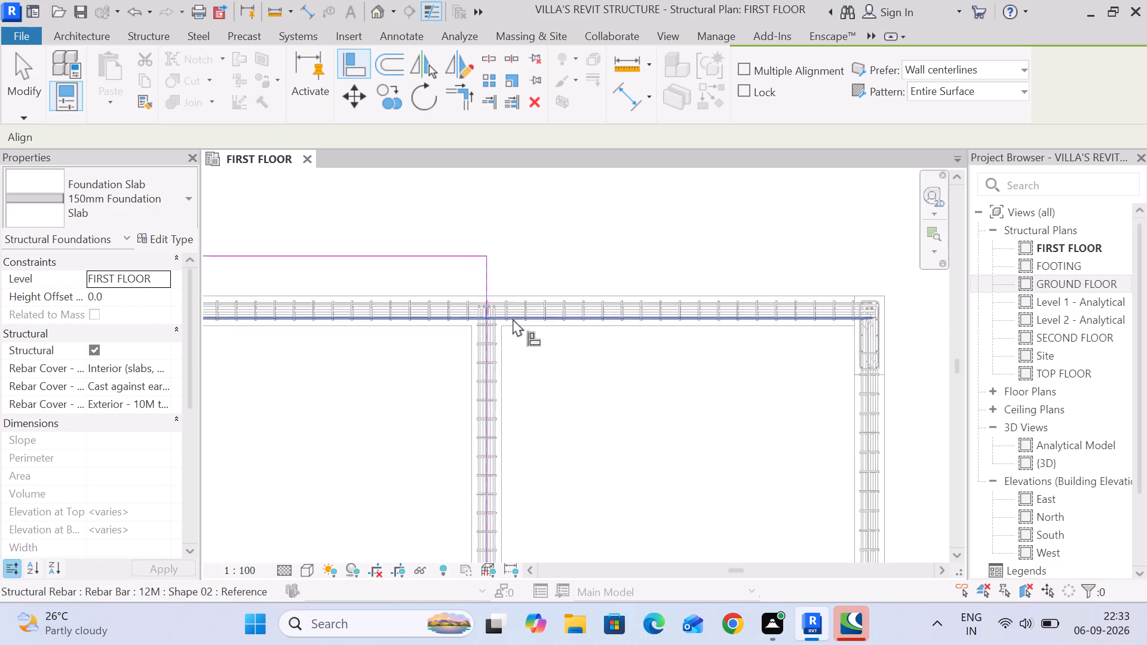
scroll(513, 318, down, 1)
click(39, 84)
Finish the stepped boundary sketch to create the 150mm foundation slab.
scroll(444, 278, down, 4)
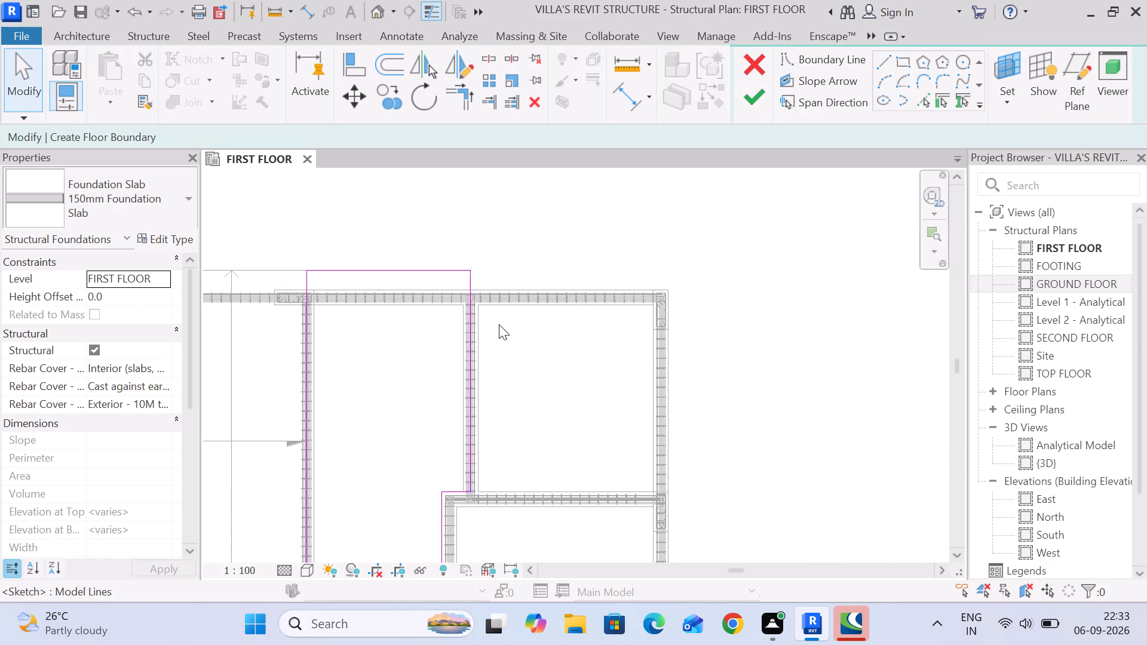
middle_drag(499, 324, 594, 218)
scroll(600, 219, down, 3)
middle_drag(598, 231, 587, 287)
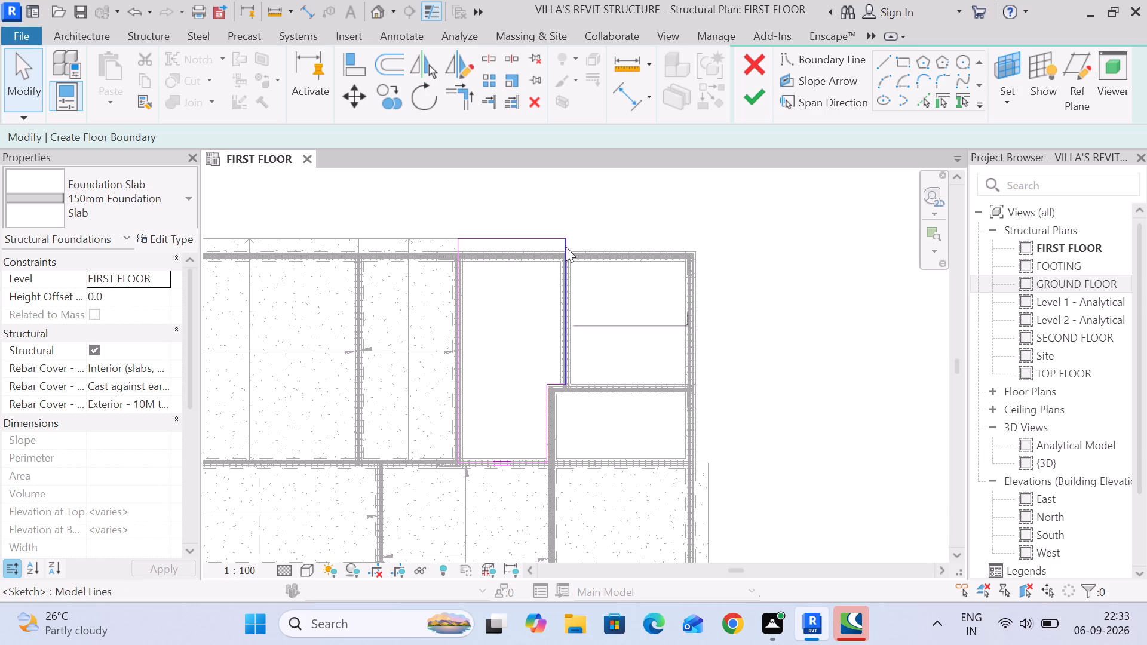
click(756, 92)
Nudge the new slab sideways so its left edge sits just beside the neighbouring narrow room's slab, then deselect it.
scroll(436, 268, up, 2)
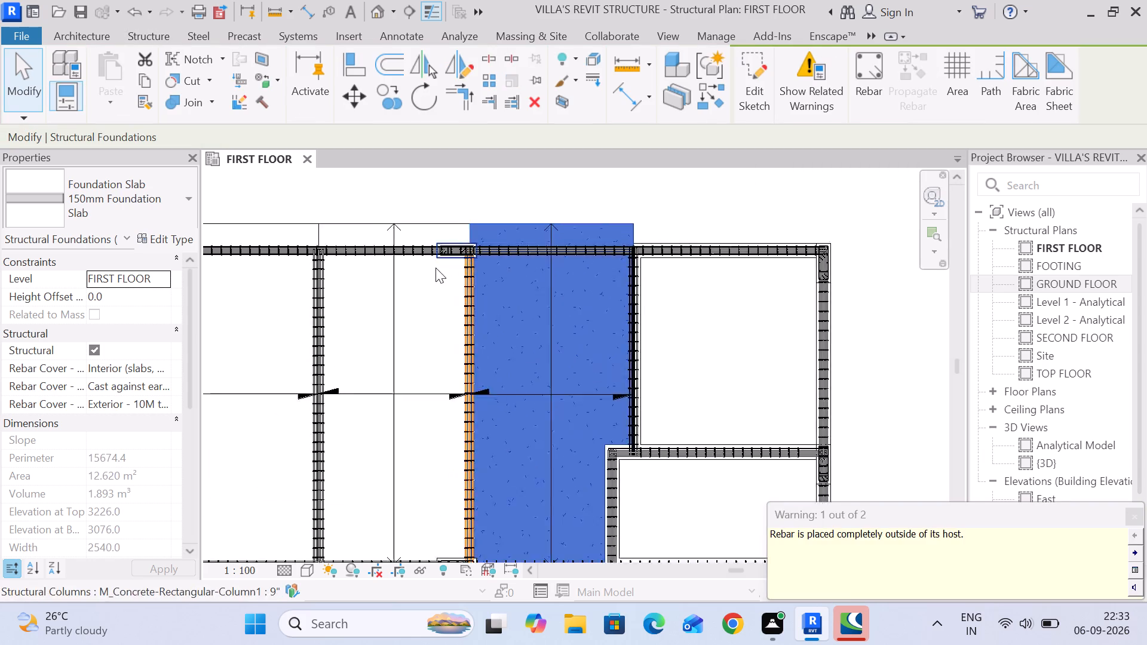
scroll(436, 268, up, 9)
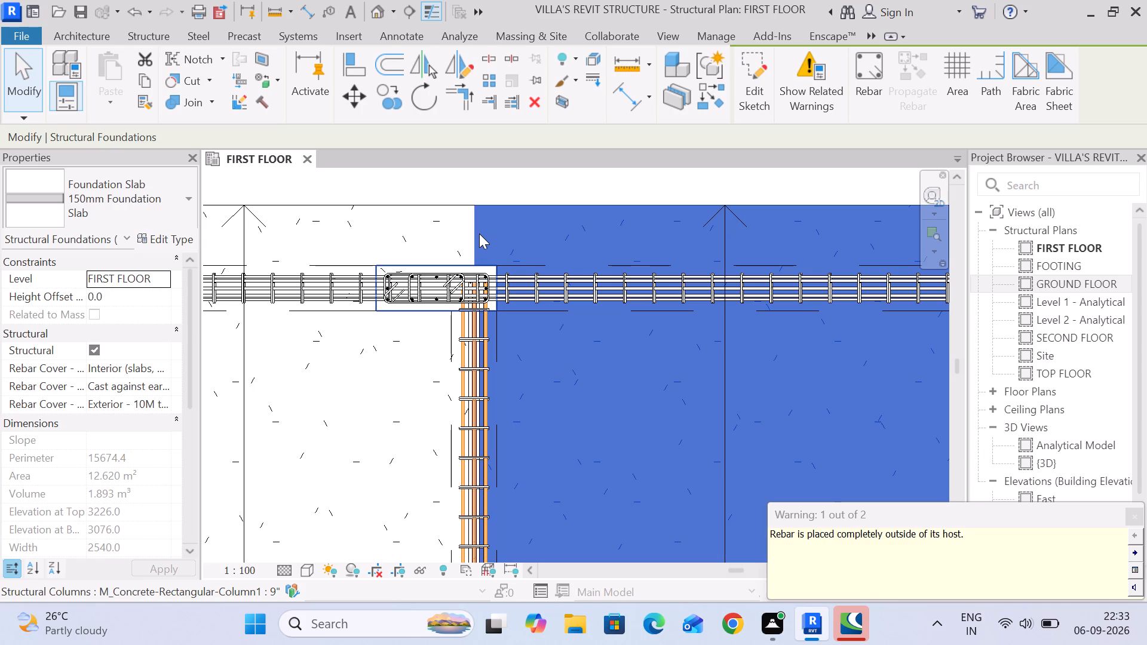
scroll(478, 247, up, 3)
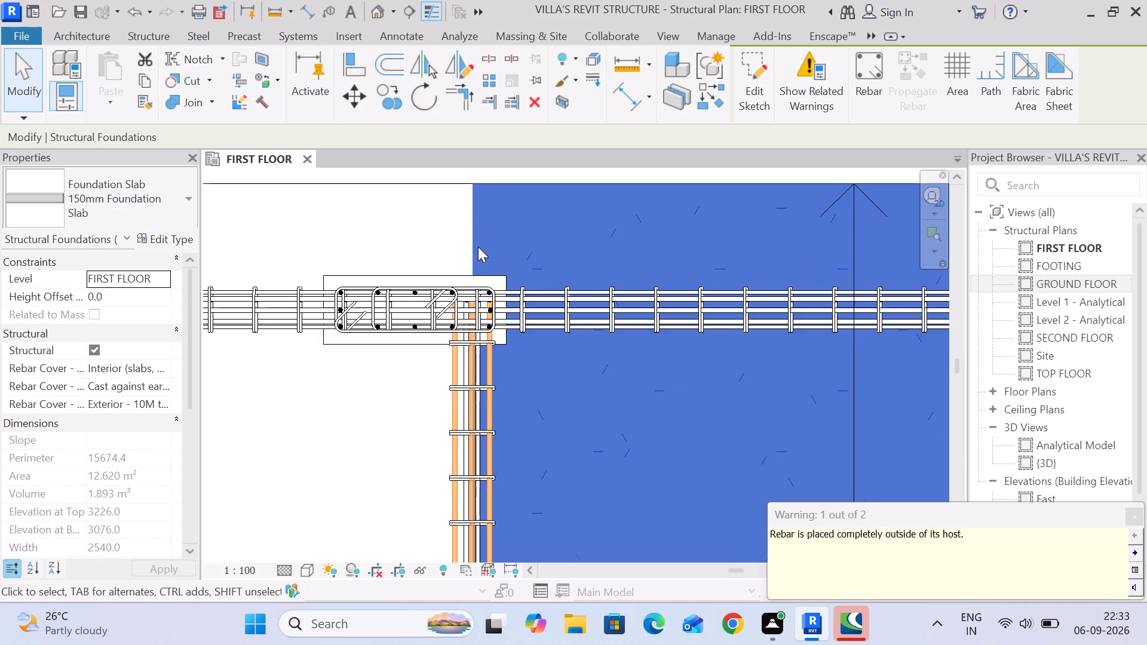
key(Right)
scroll(479, 253, up, 2)
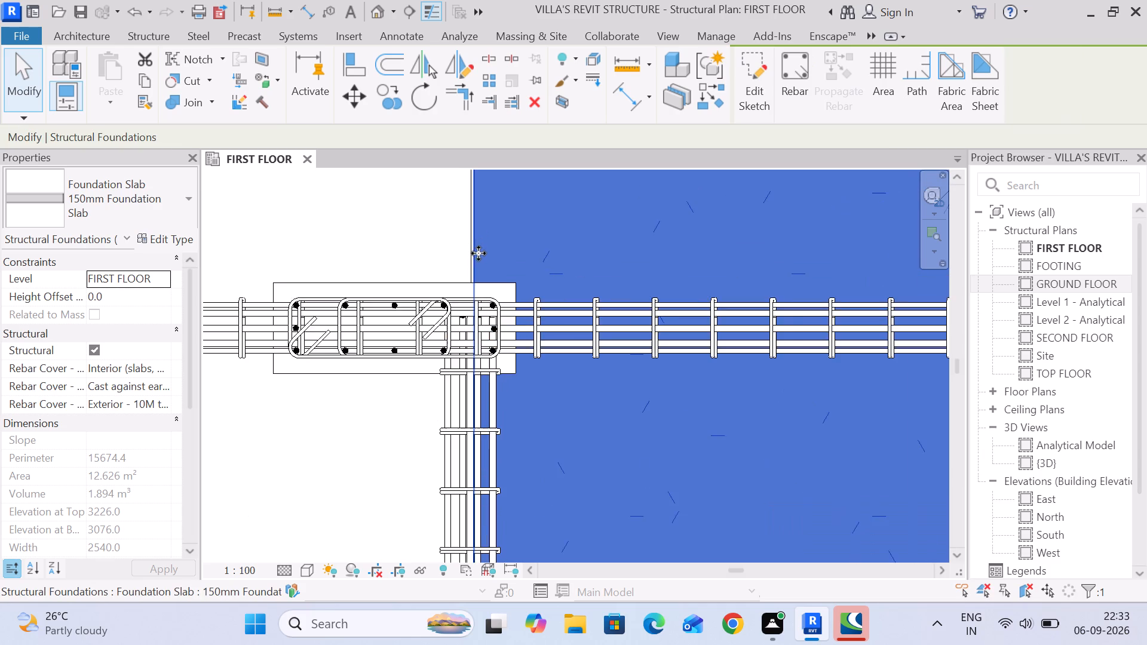
scroll(479, 253, up, 4)
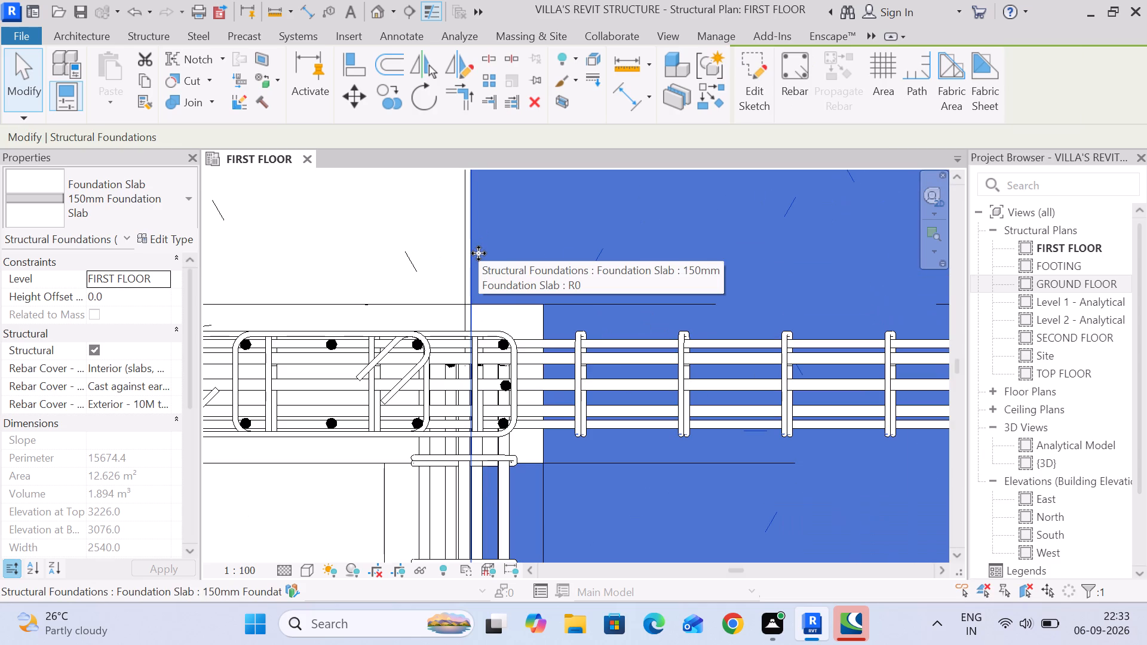
scroll(467, 300, up, 16)
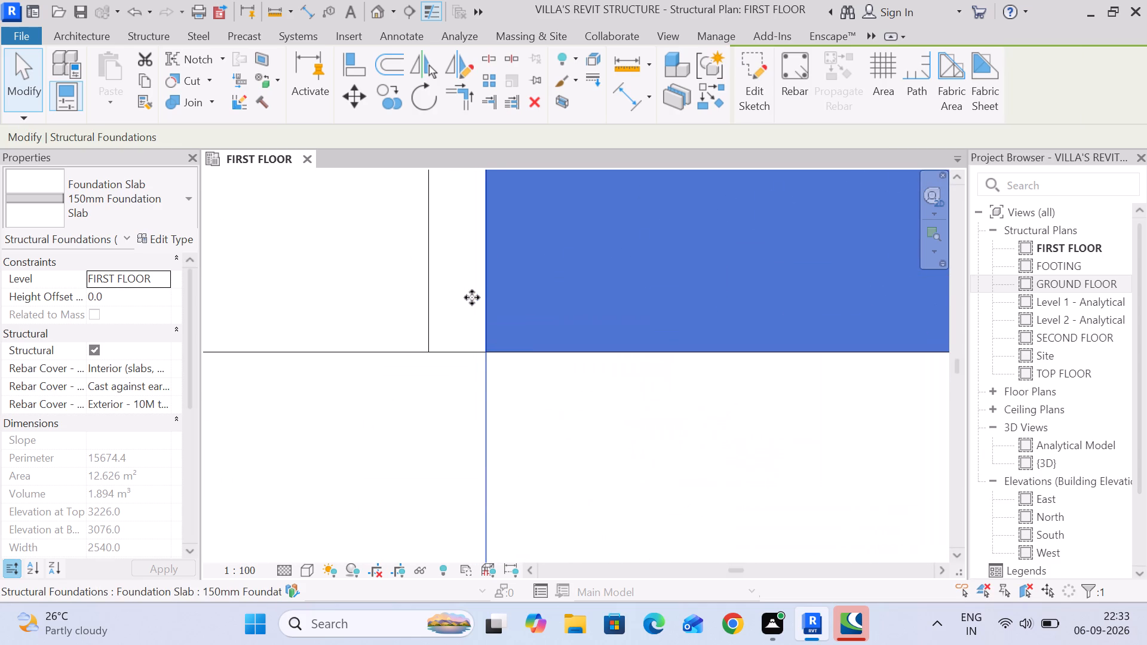
key(Left)
key(Left)
key(Left)
key(Left)
key(Left)
key(Left)
key(Left)
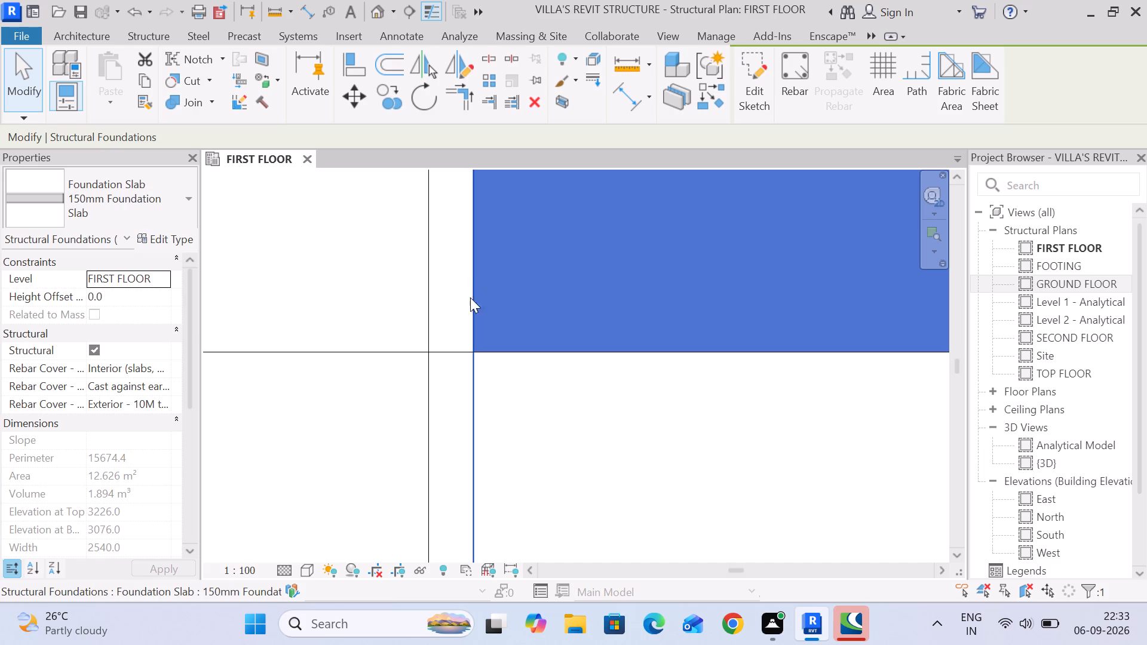
key(Left)
key(Left)
key(Left)
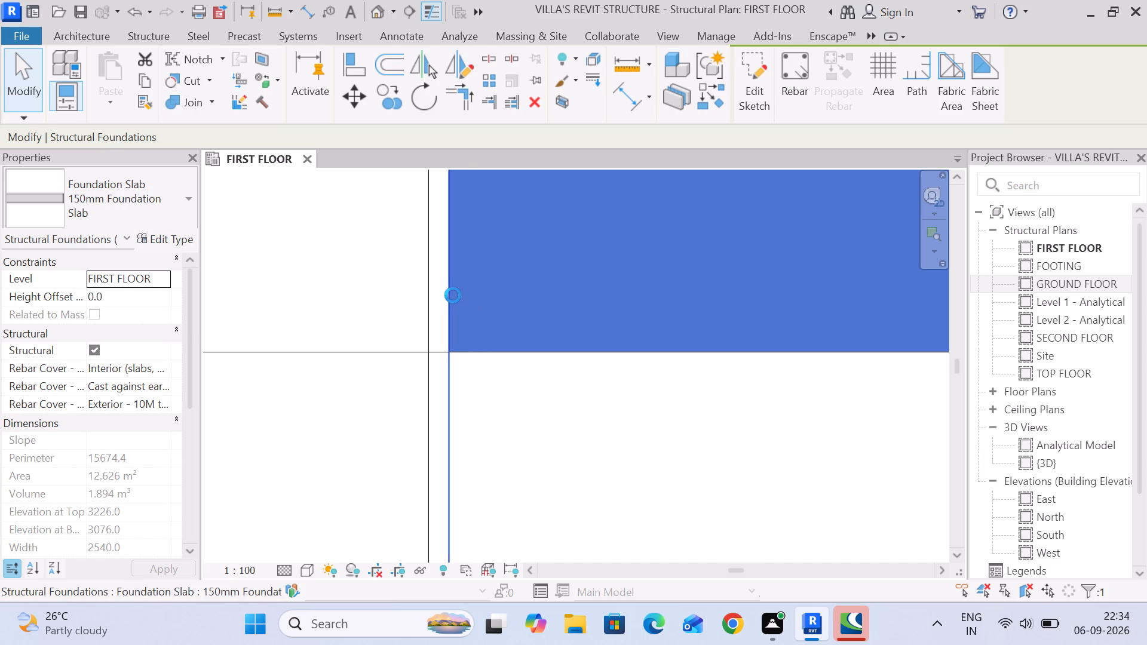
key(Left)
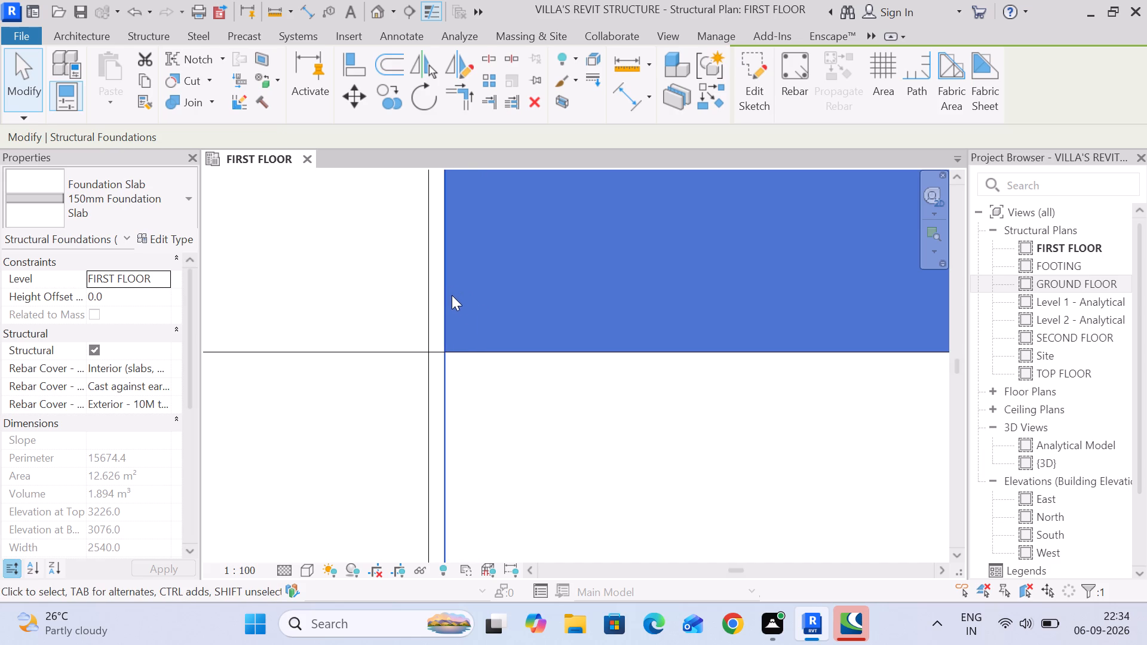
scroll(458, 305, down, 7)
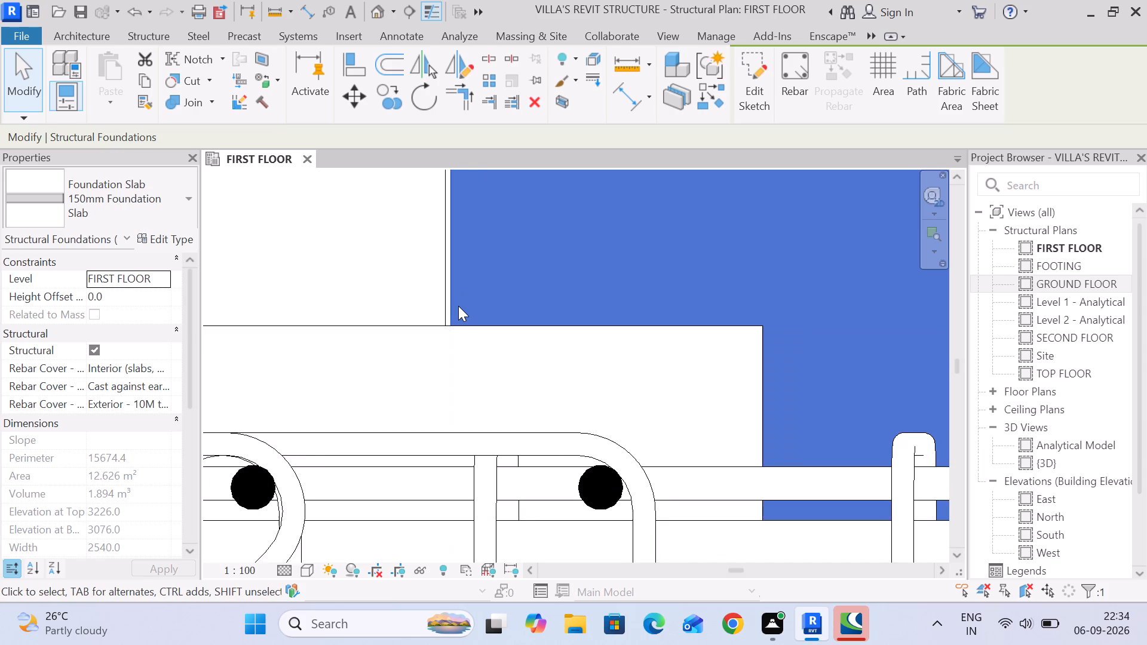
scroll(458, 311, down, 19)
middle_drag(596, 321, 410, 268)
scroll(413, 274, down, 1)
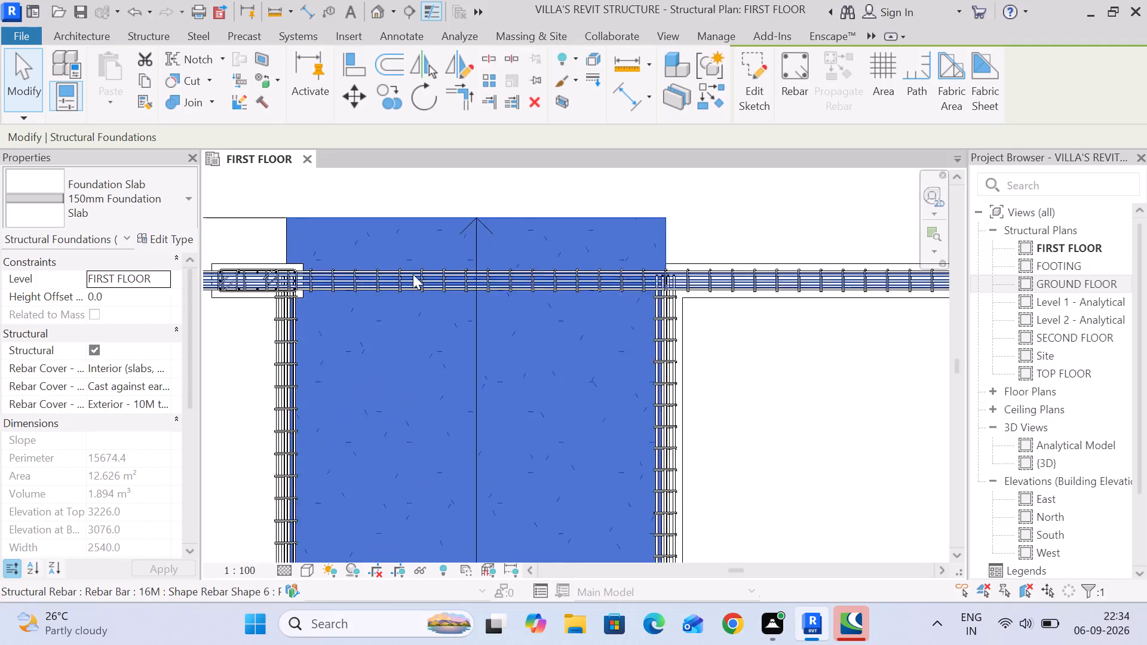
scroll(413, 274, down, 2)
scroll(553, 349, down, 2)
click(657, 351)
Examine the new slab's stepped corner and the rooms on the plan's right side that still lack slabs.
middle_drag(744, 397, 665, 309)
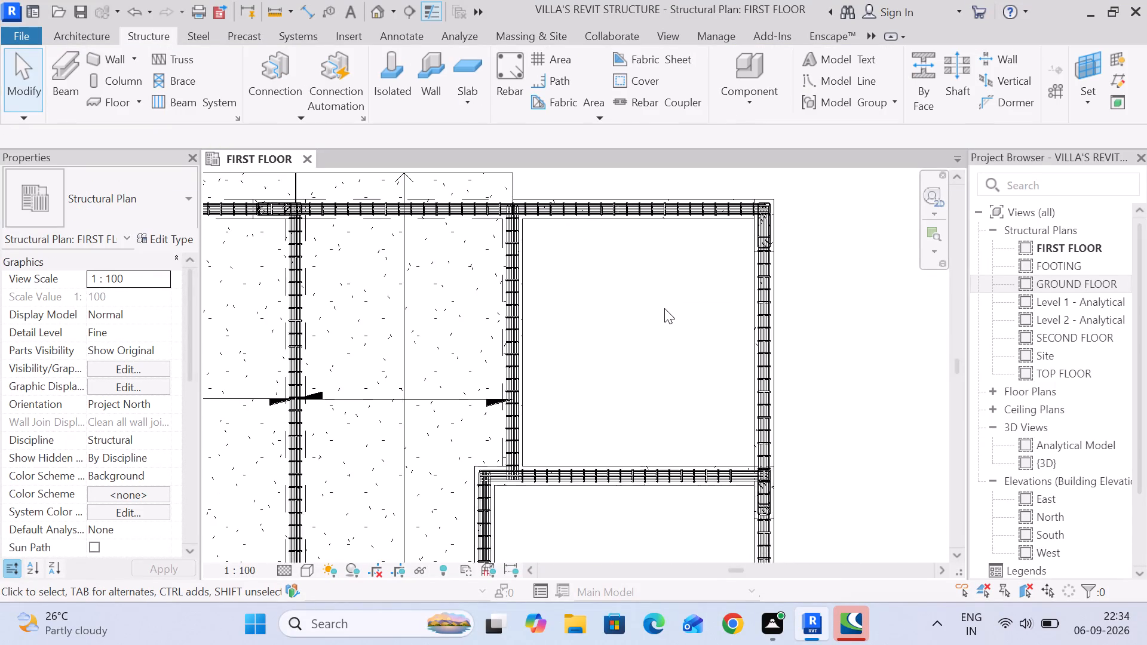
scroll(665, 308, down, 4)
scroll(554, 407, up, 3)
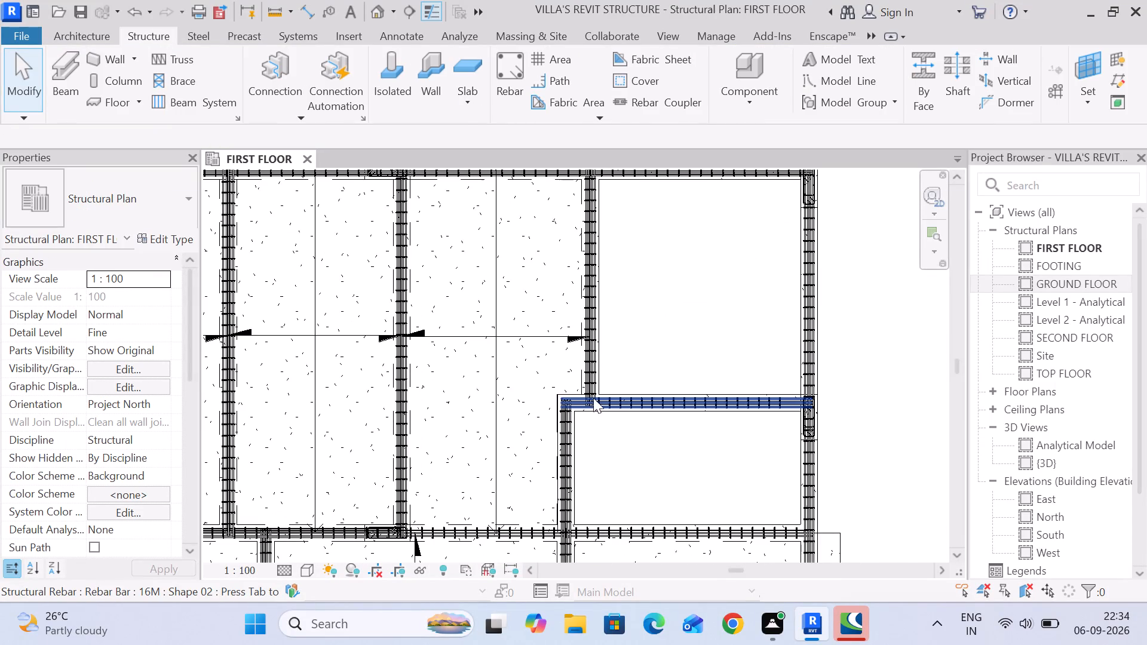
scroll(578, 393, up, 15)
scroll(532, 392, down, 5)
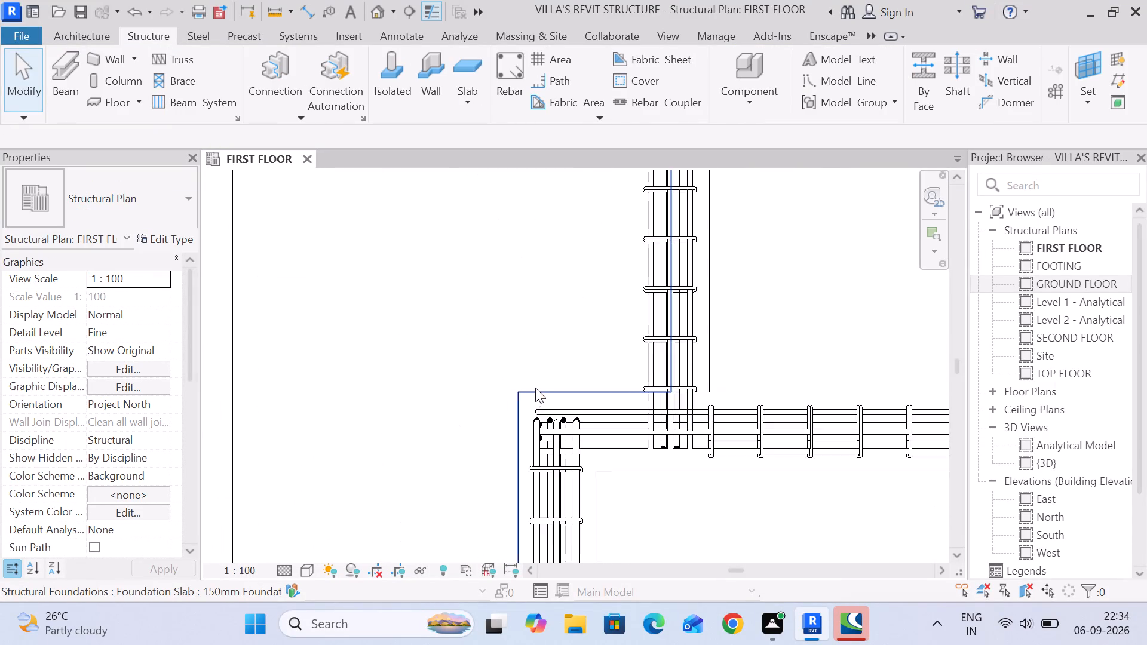
scroll(535, 388, down, 18)
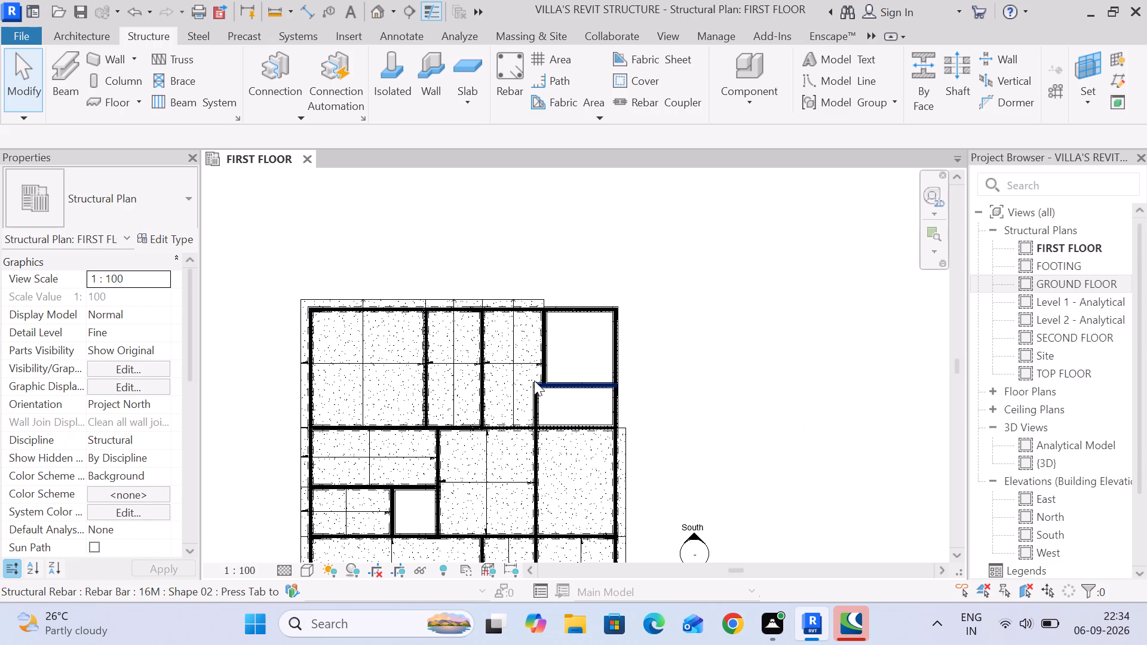
middle_drag(688, 376, 588, 330)
scroll(512, 365, up, 2)
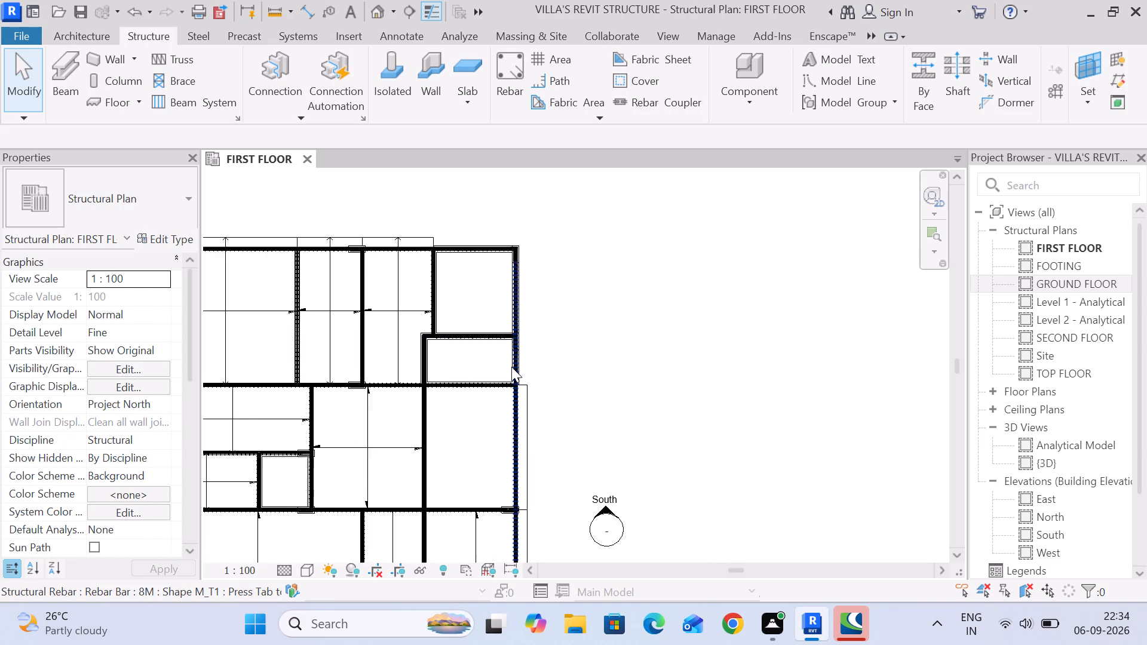
scroll(511, 367, up, 1)
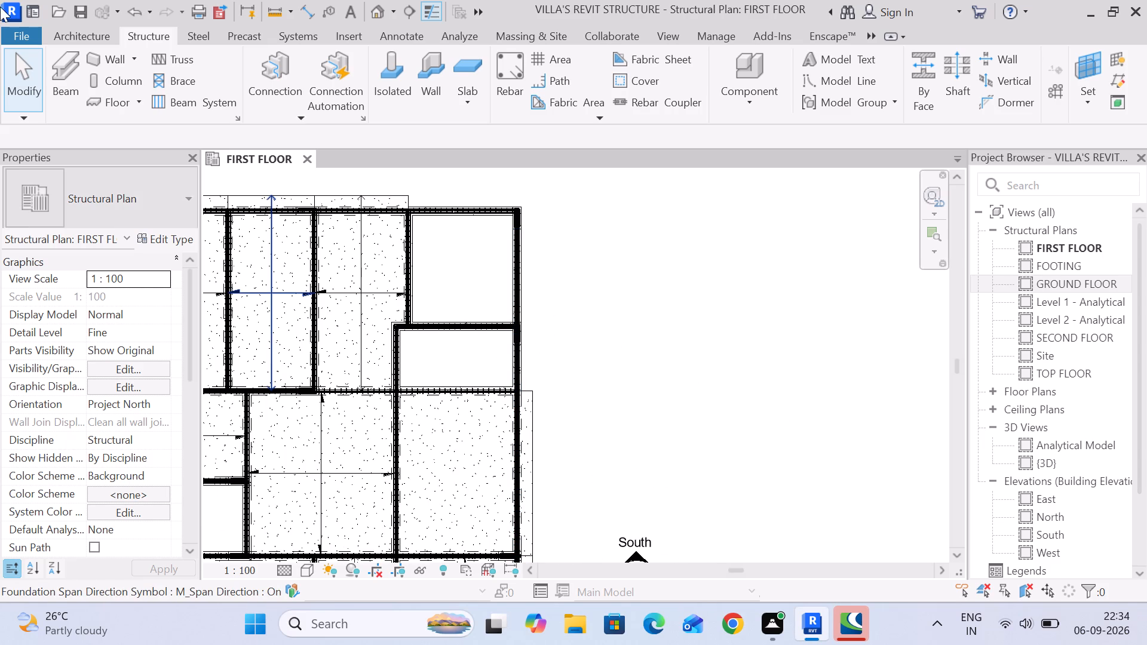
click(0, 93)
click(26, 93)
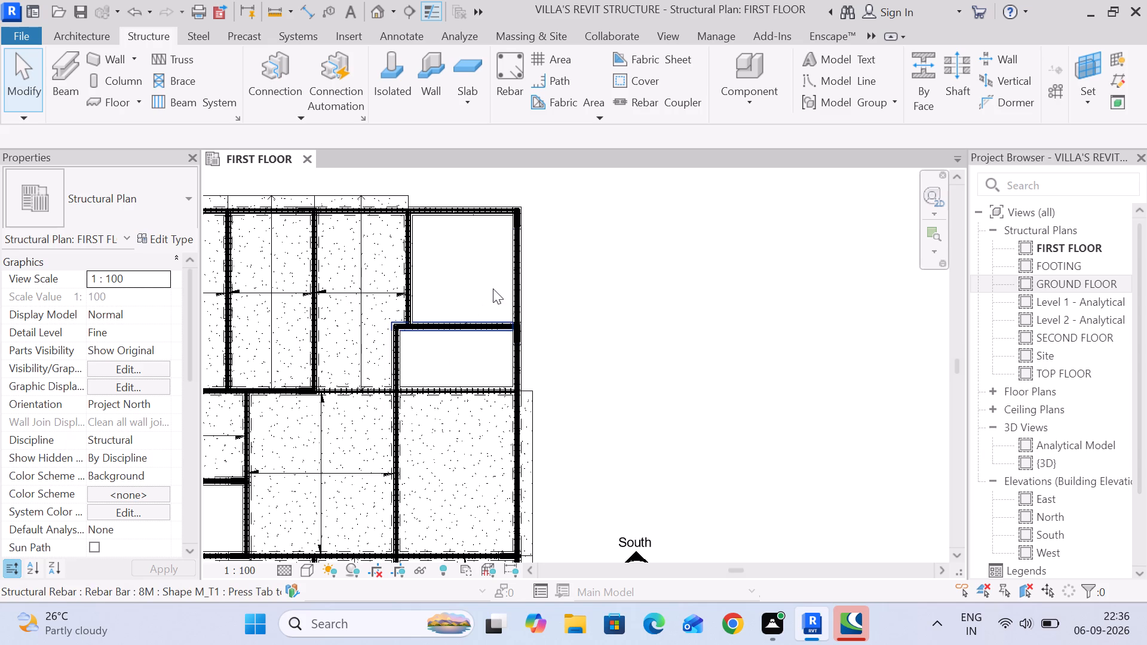
Start a 150mm foundation slab with a rectangular boundary at the beam crossing on the small lower room's bottom-left corner.
click(465, 66)
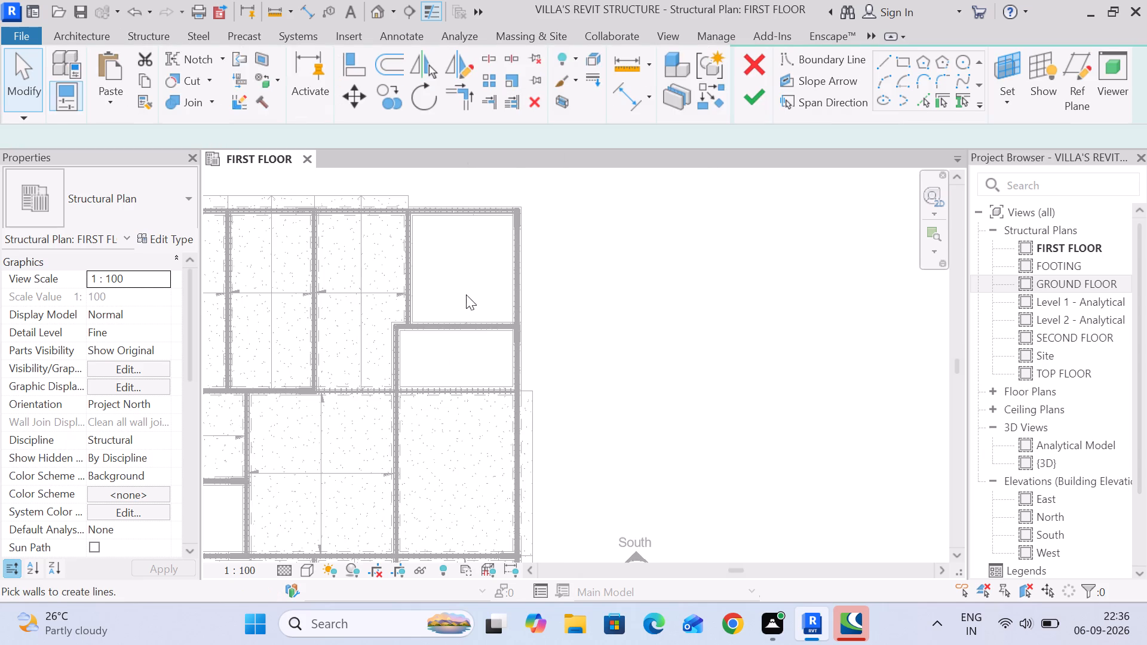
click(905, 63)
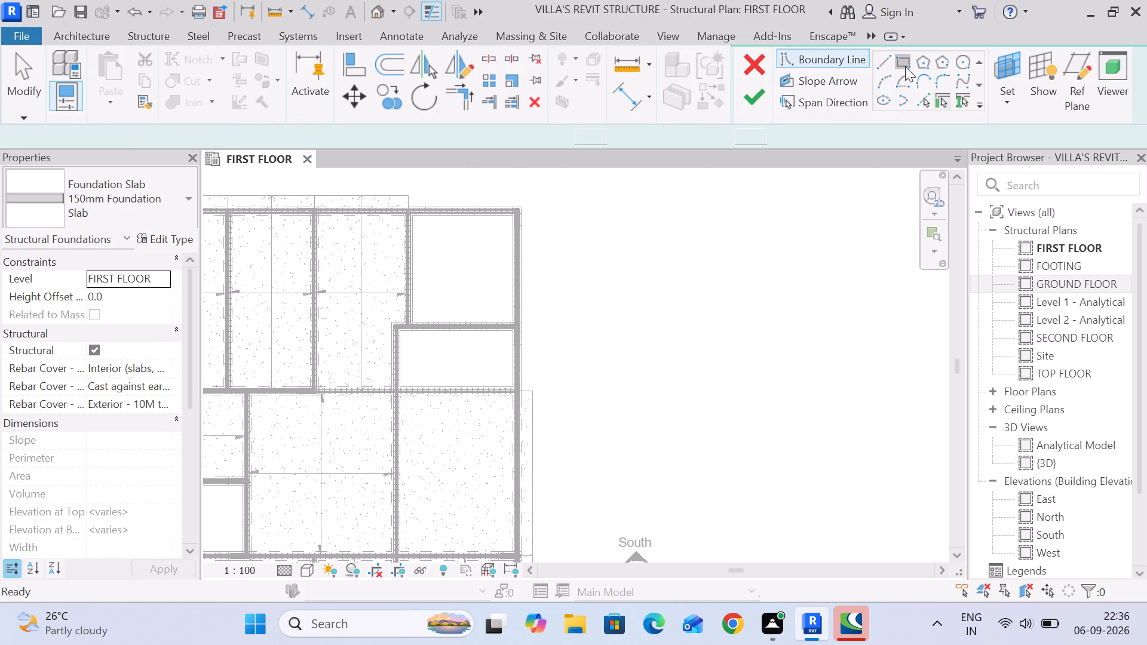
scroll(407, 378, up, 12)
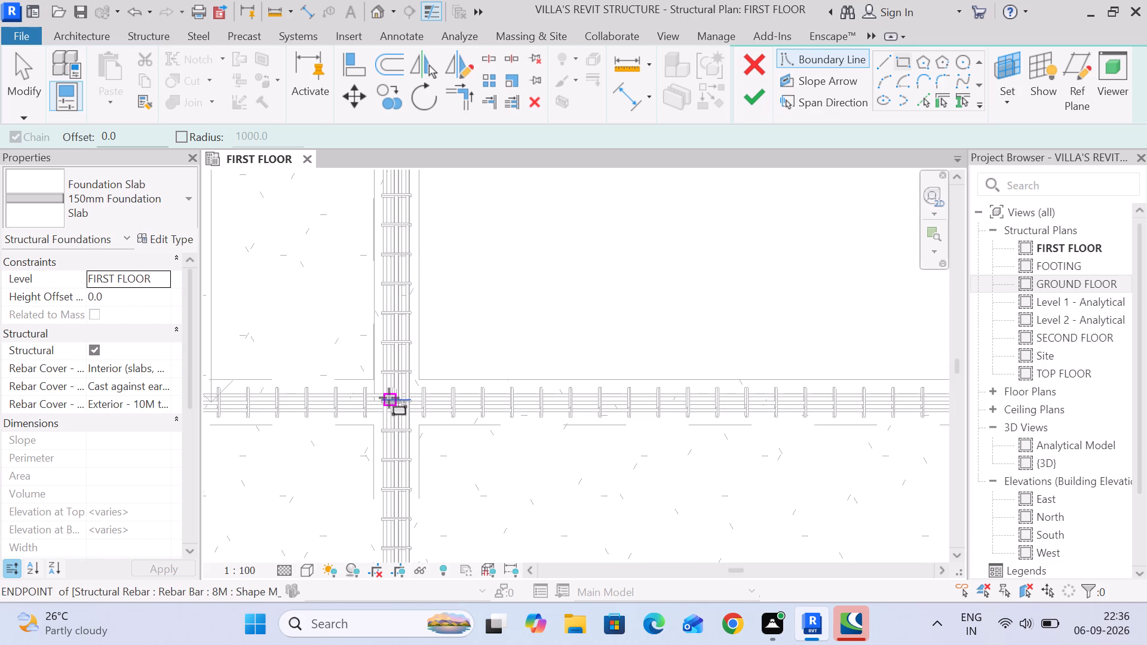
scroll(395, 403, up, 12)
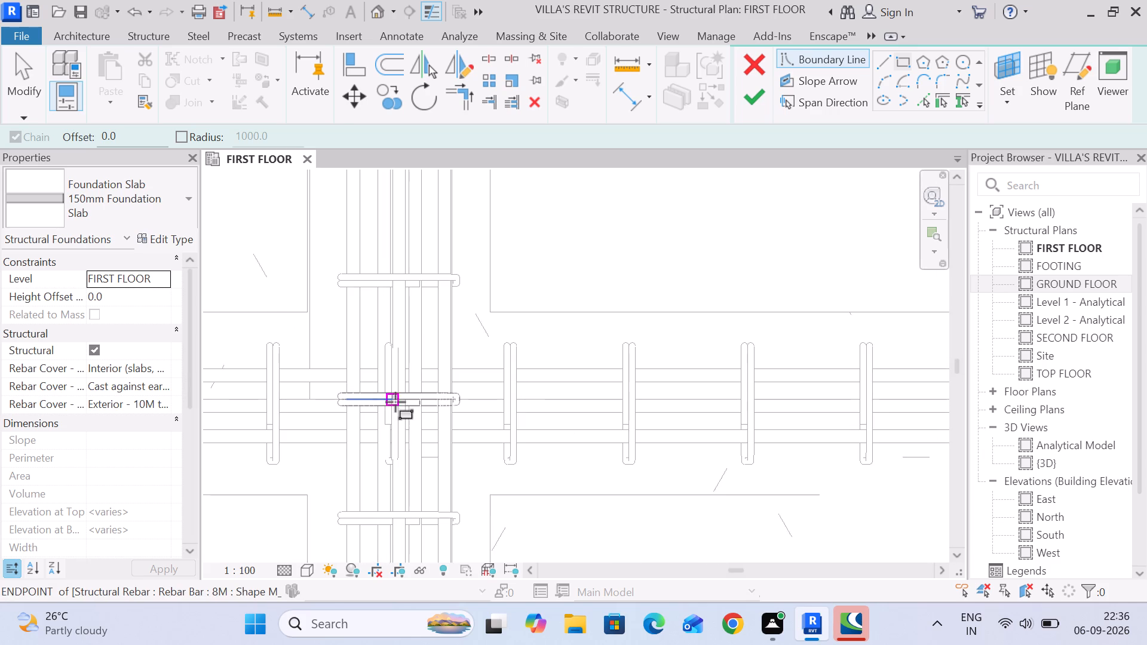
scroll(395, 402, up, 1)
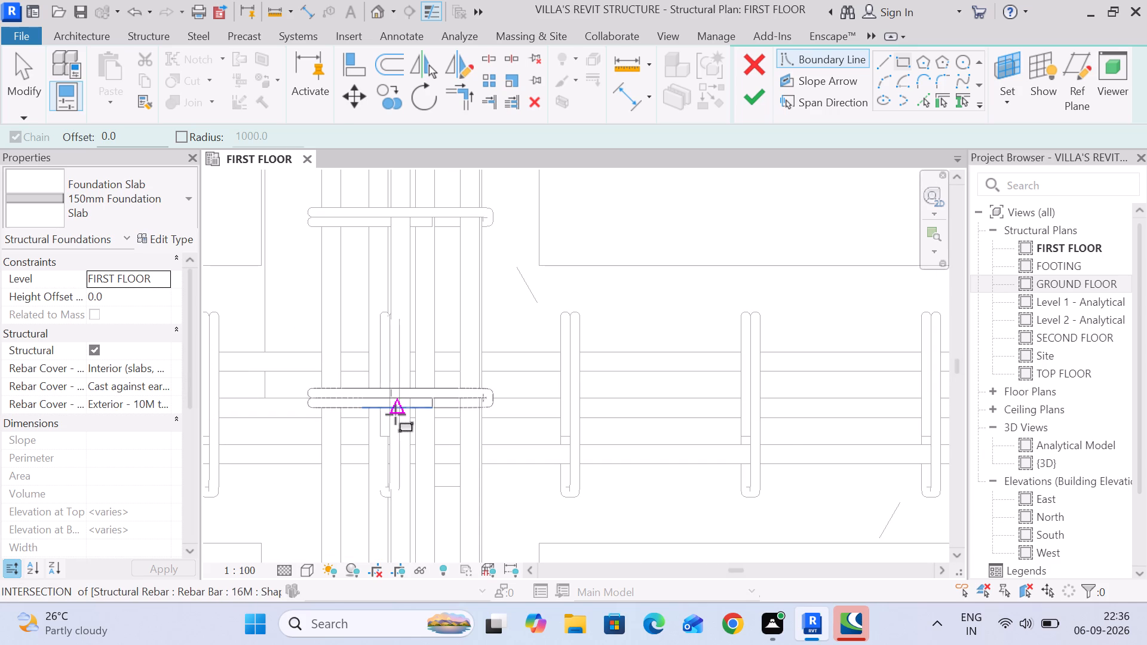
scroll(398, 407, up, 3)
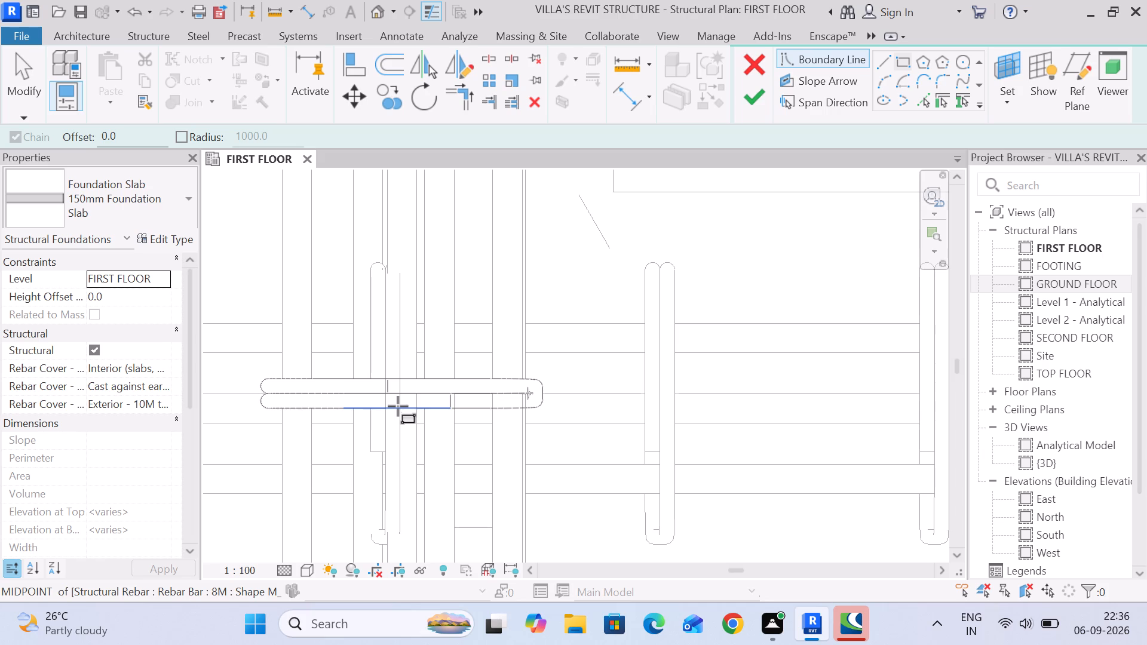
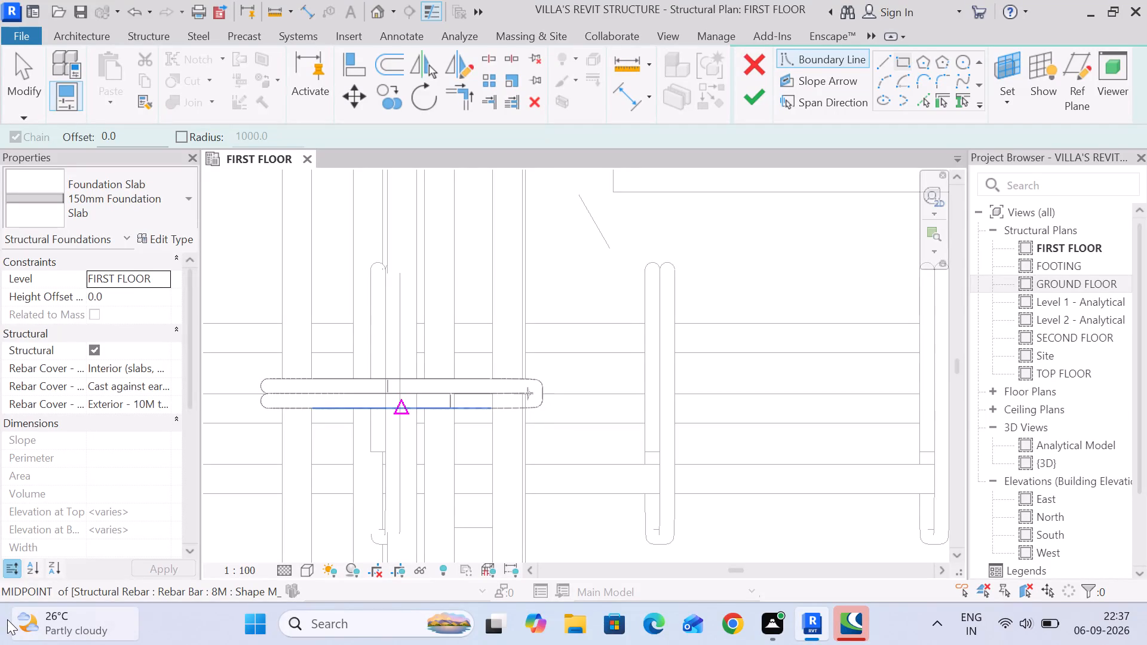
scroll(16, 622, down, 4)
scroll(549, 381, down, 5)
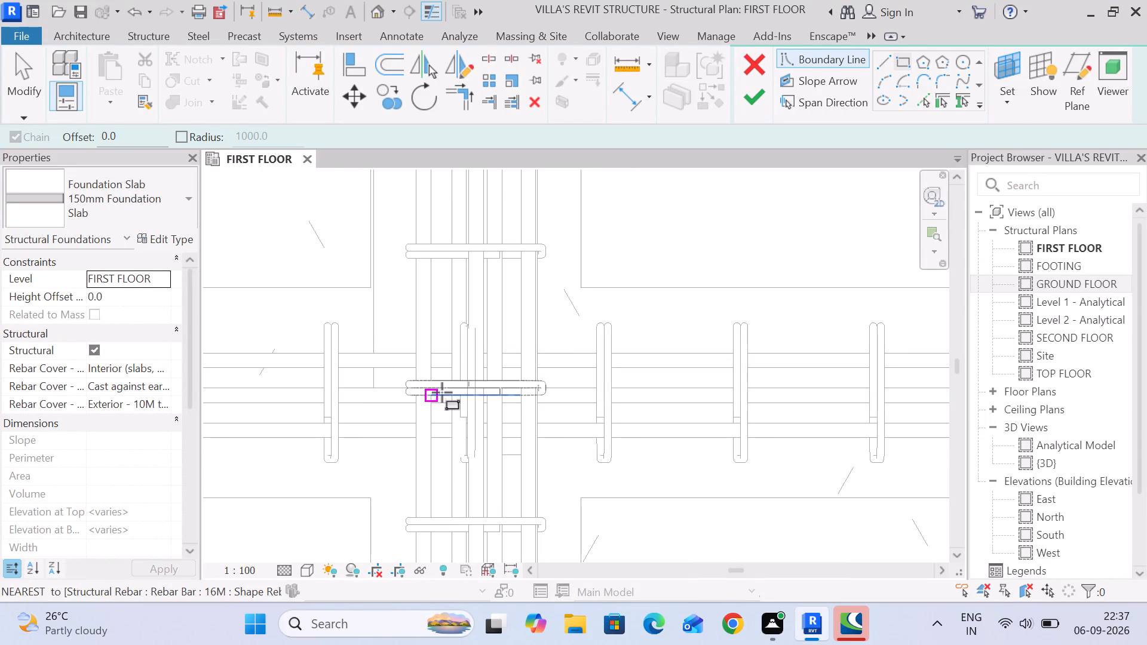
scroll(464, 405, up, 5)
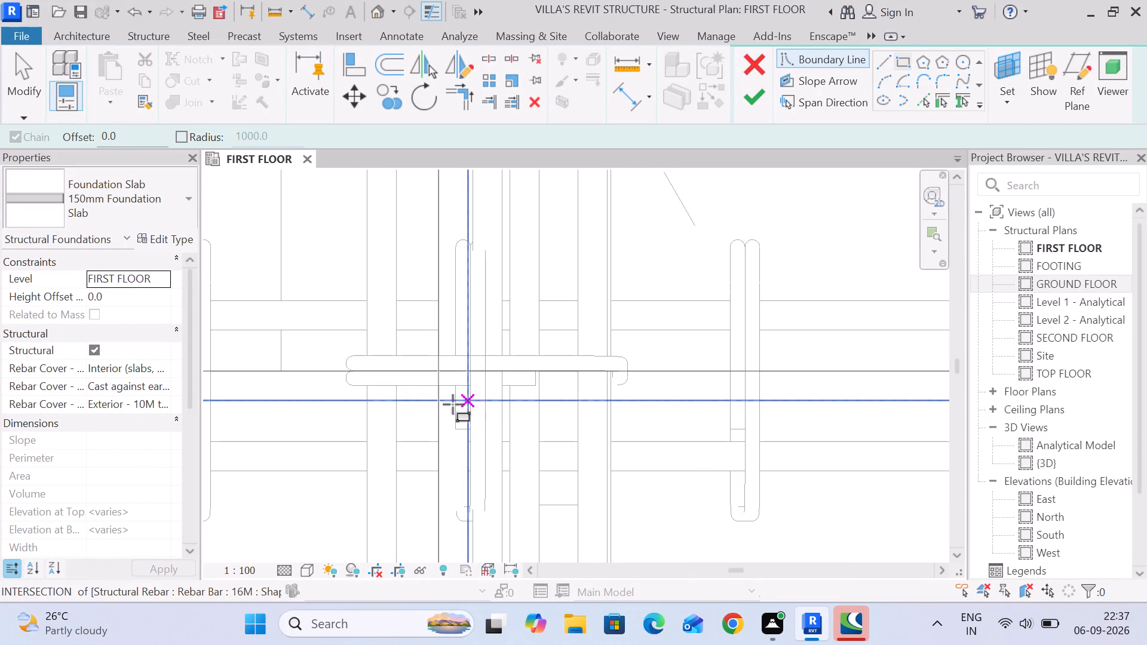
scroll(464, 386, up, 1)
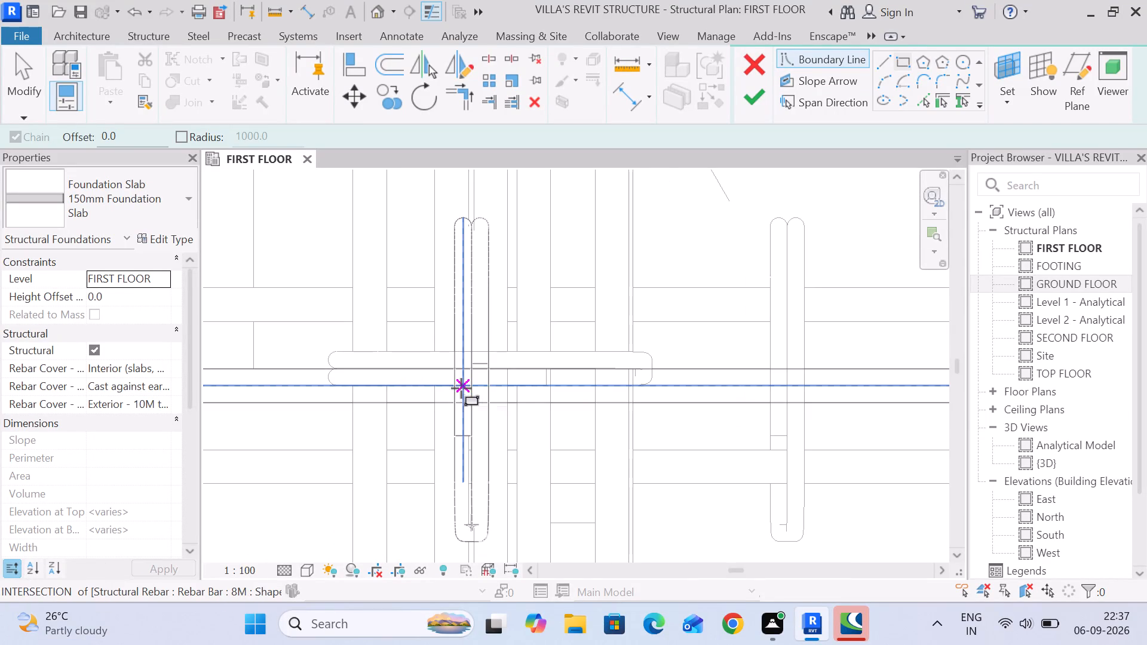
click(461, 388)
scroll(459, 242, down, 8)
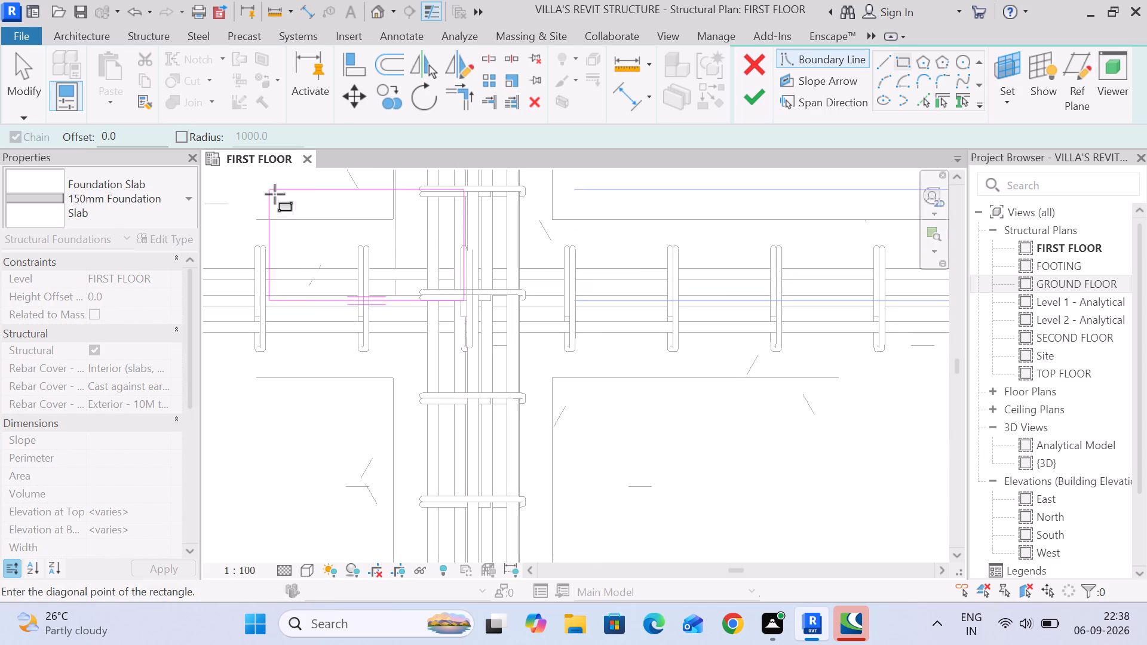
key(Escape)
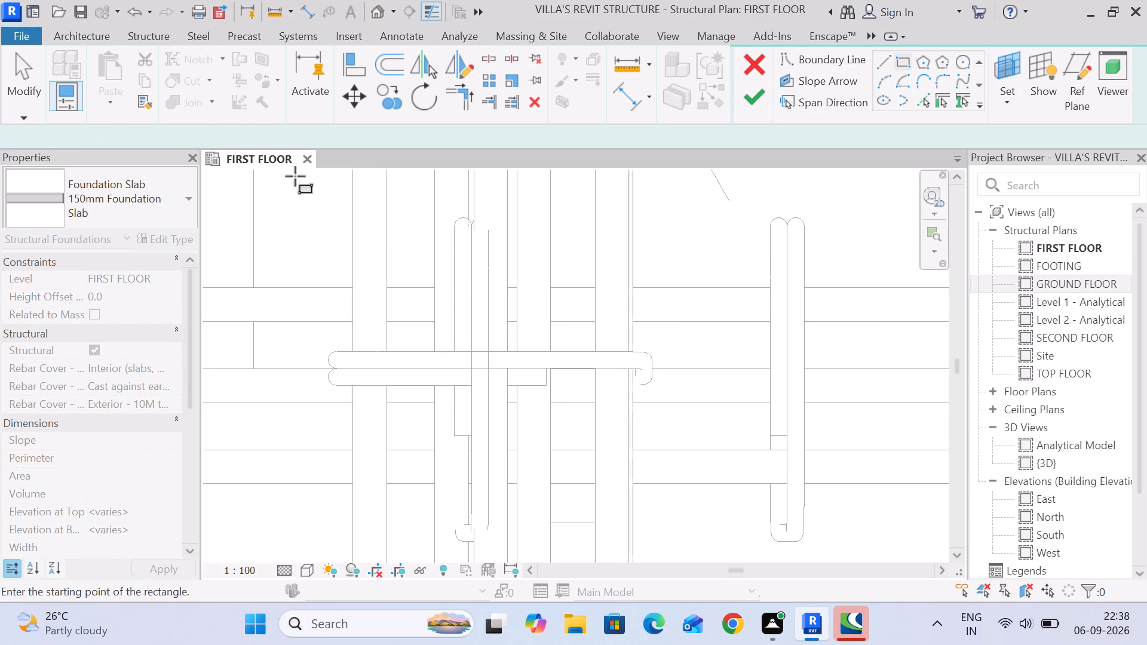
Set the offset for the slab's rectangular boundary to 0.01".
drag(136, 142, 45, 148)
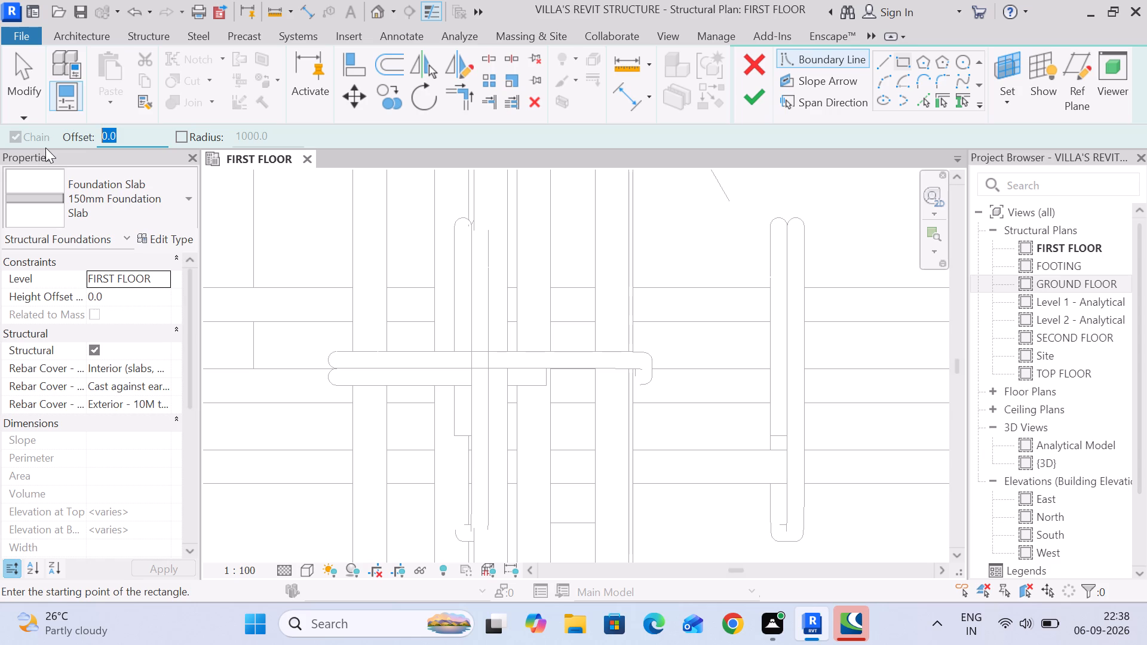
text(0.0)
text(1")
key(Return)
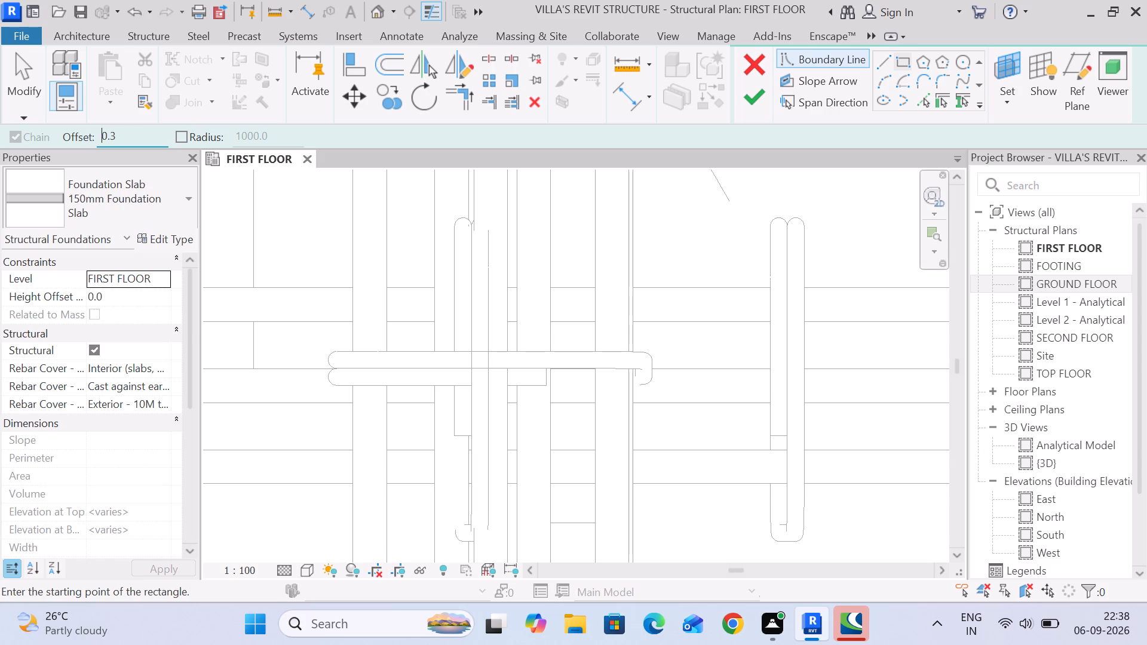
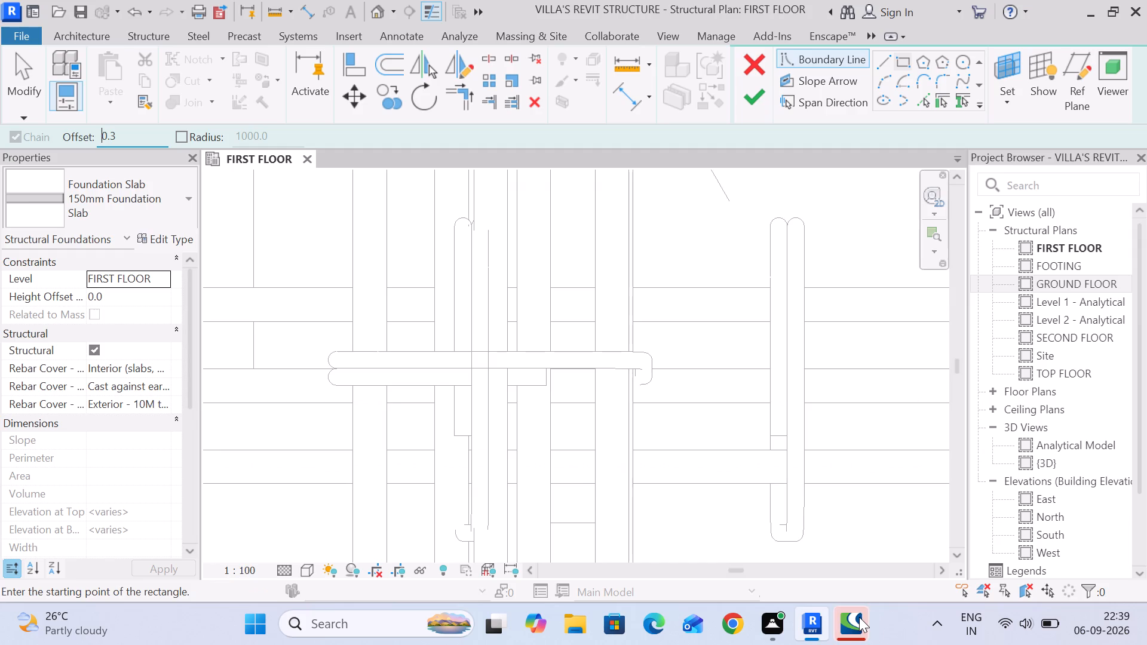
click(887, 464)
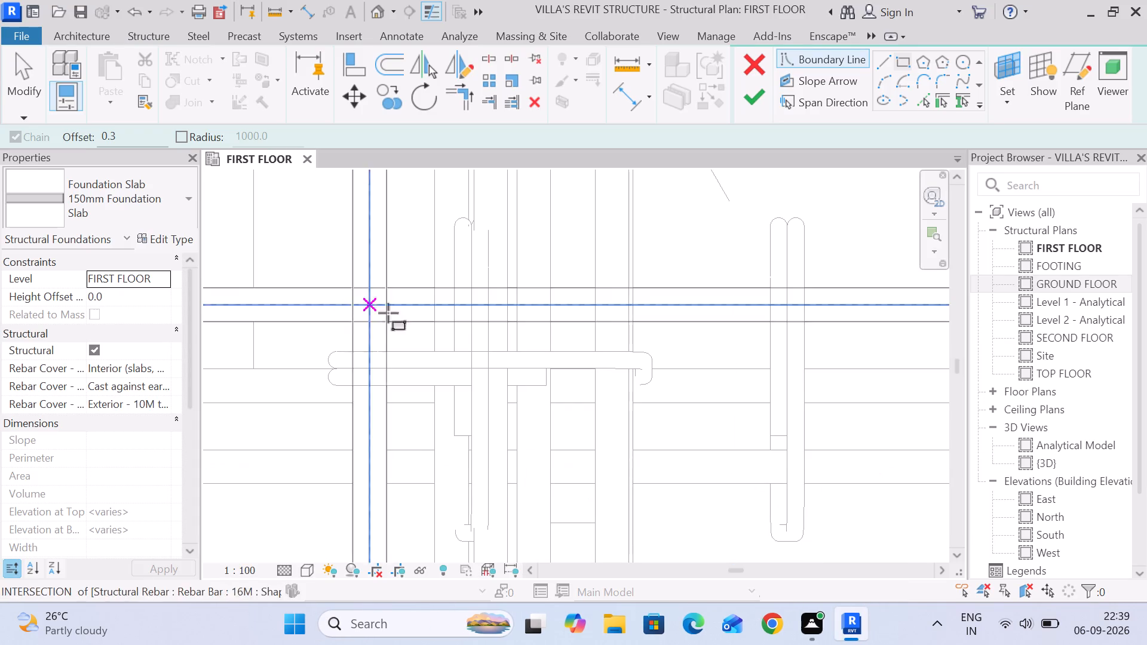
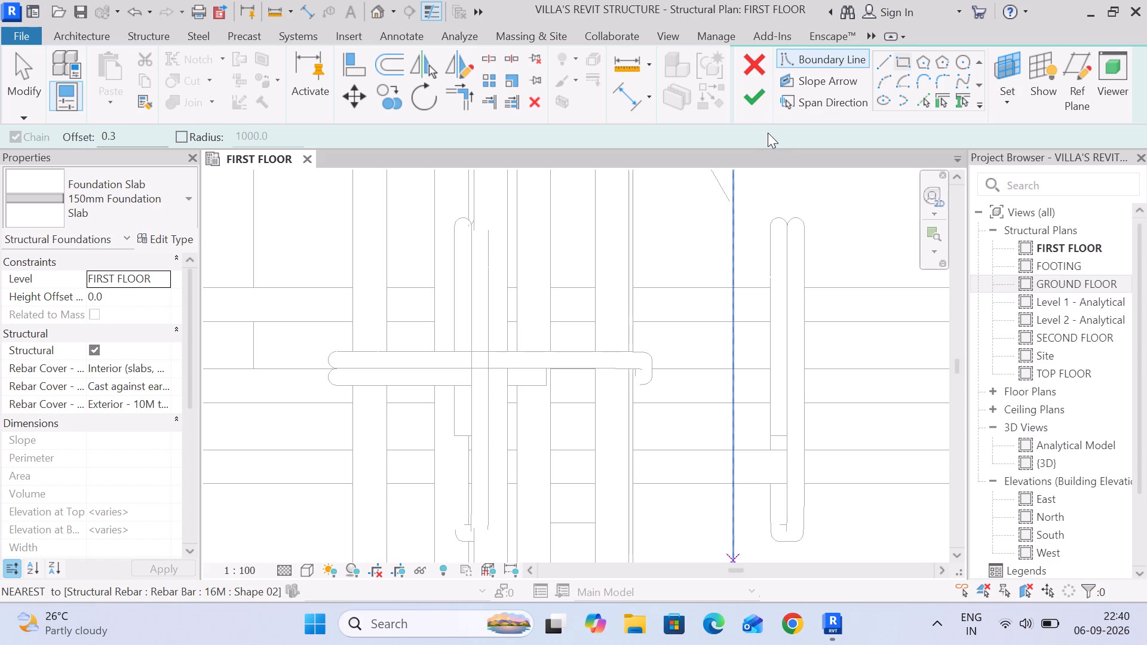
Sketch a rectangular slab boundary with a 0.3 offset, starting at the rebar intersection where the beams cross and toggling the offset direction.
click(486, 368)
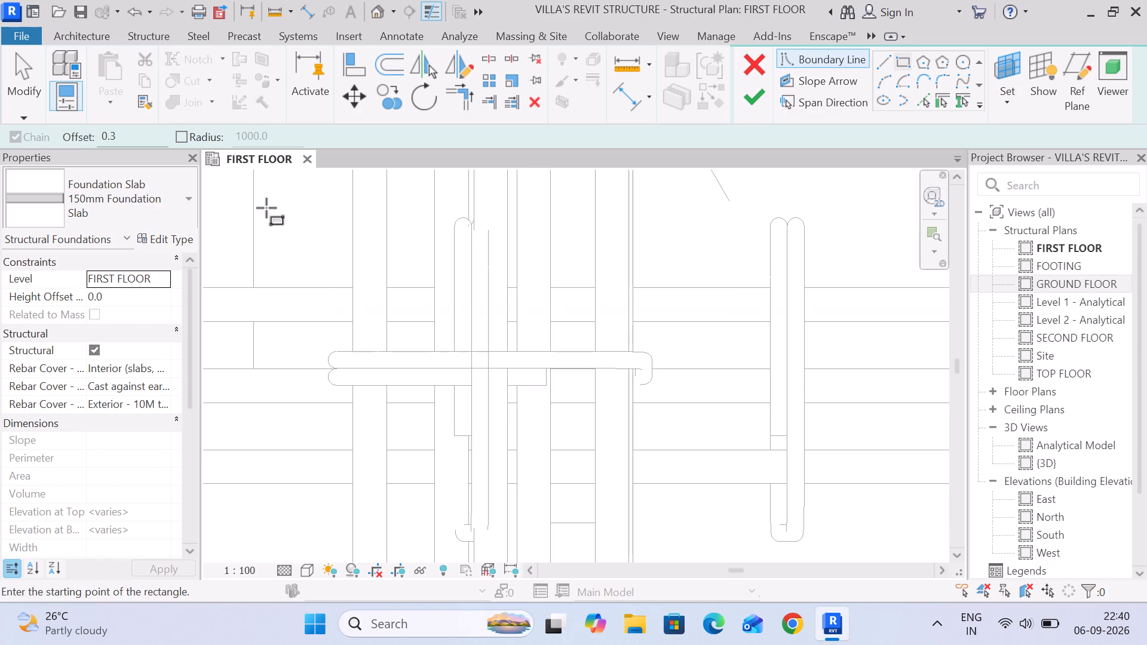
click(143, 143)
key(Return)
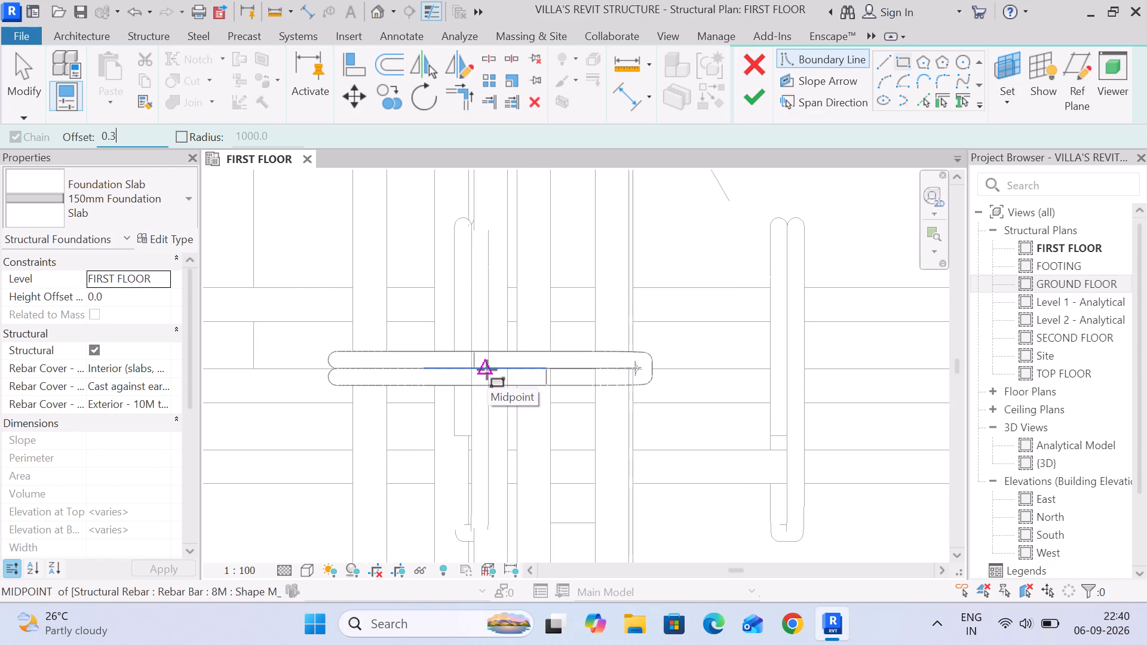
scroll(481, 379, up, 4)
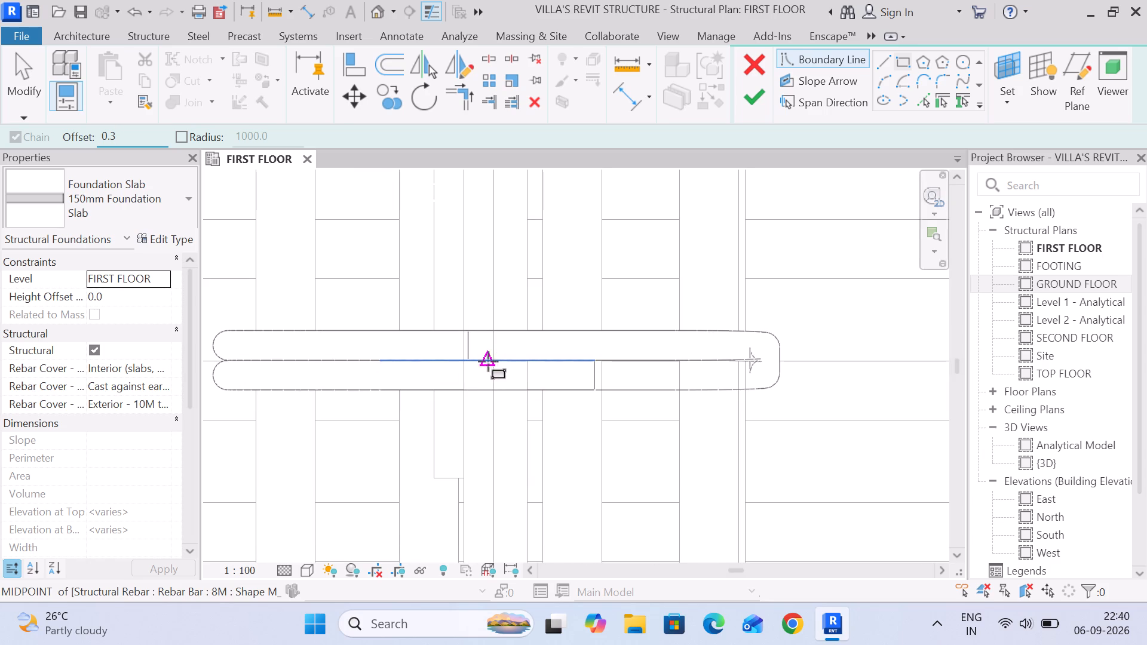
scroll(491, 364, up, 4)
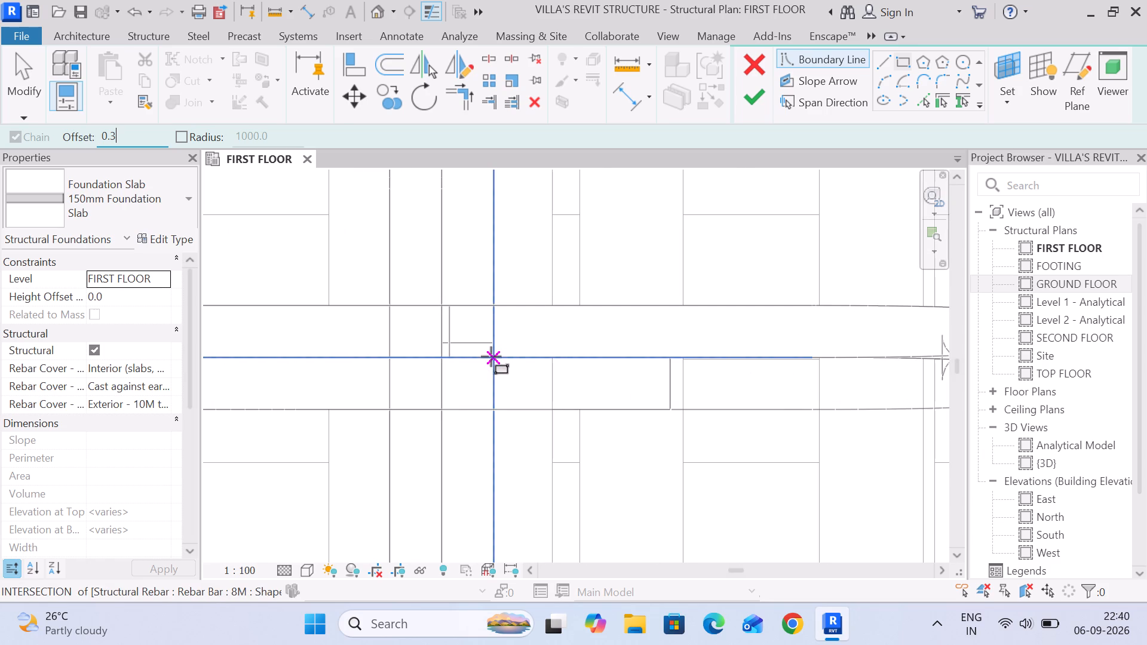
click(491, 357)
scroll(594, 279, down, 3)
scroll(577, 284, up, 3)
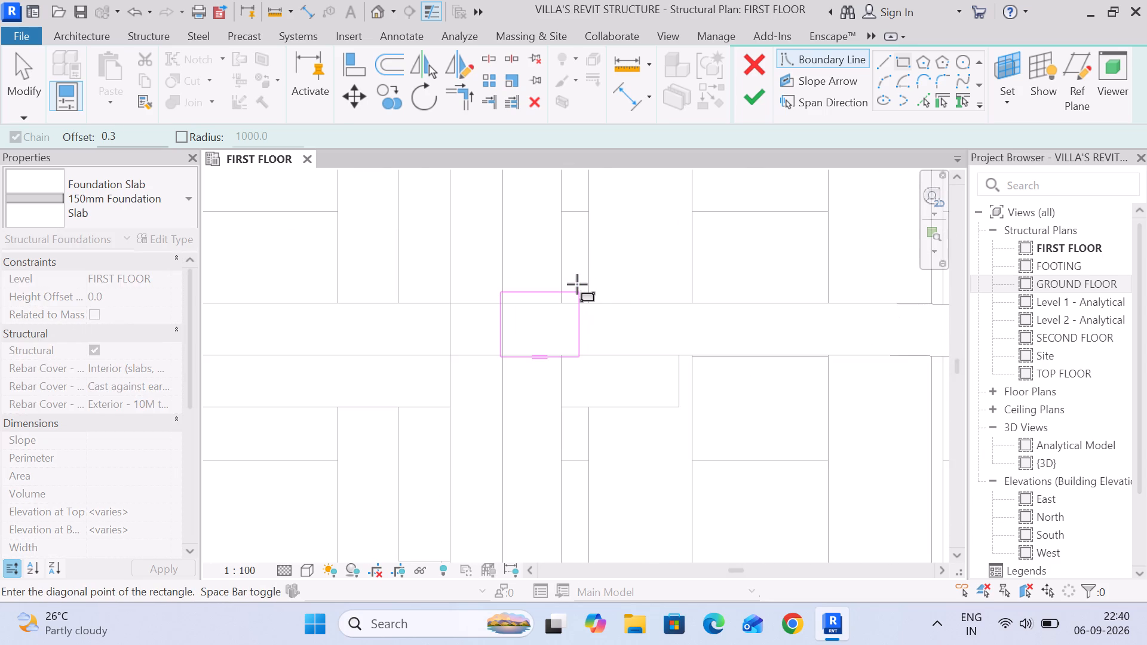
key(space)
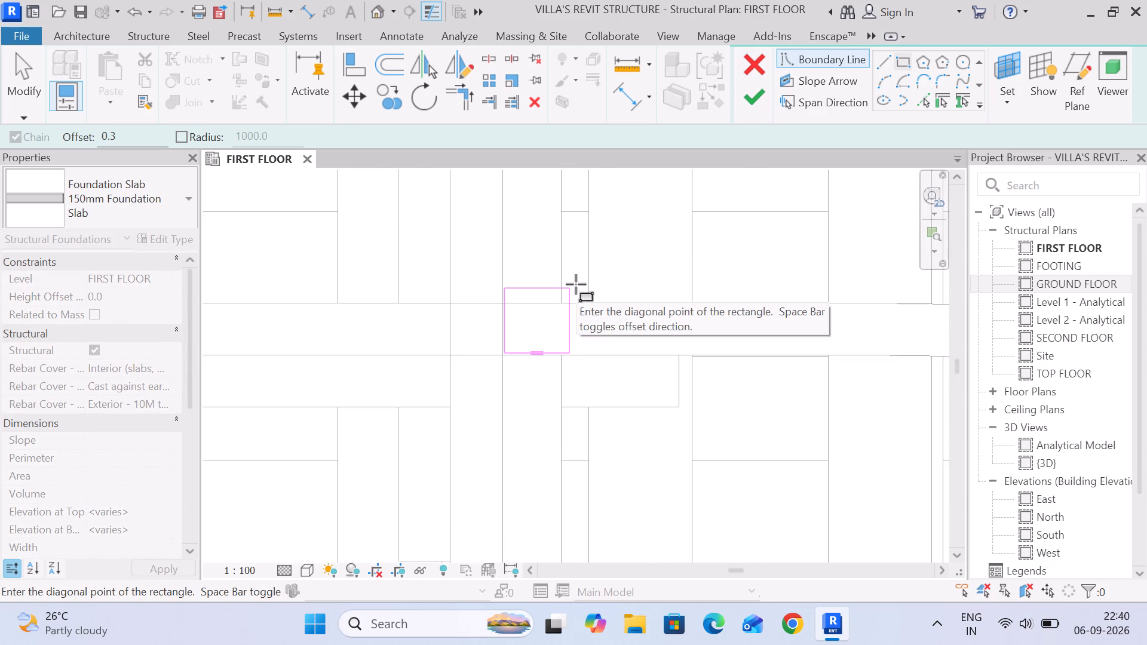
scroll(607, 259, down, 4)
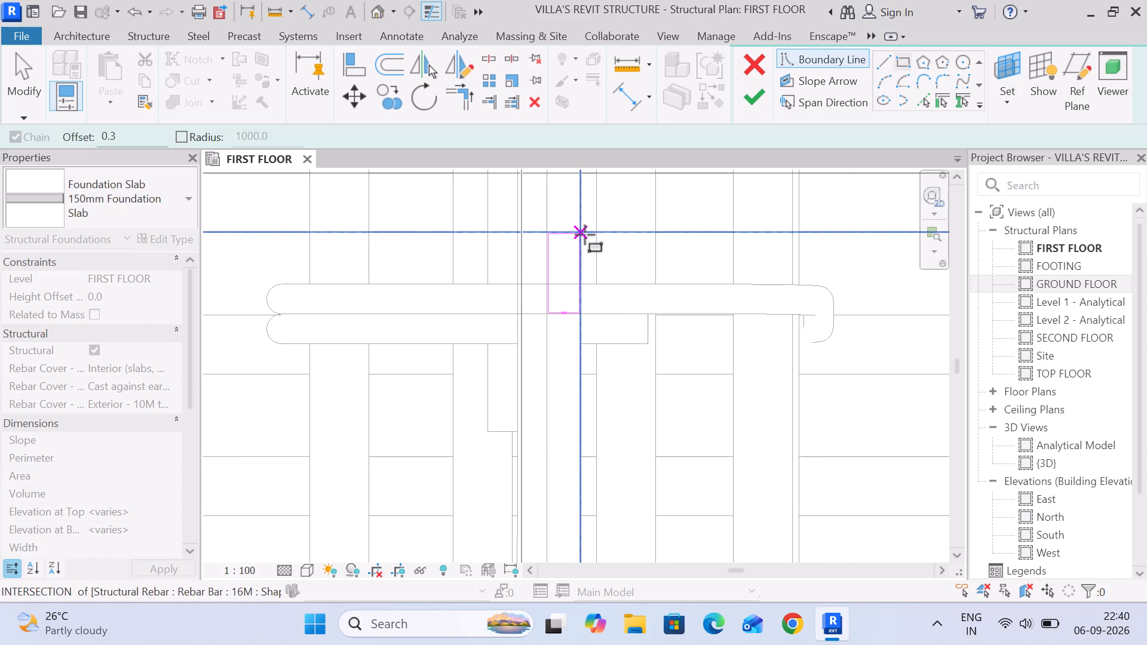
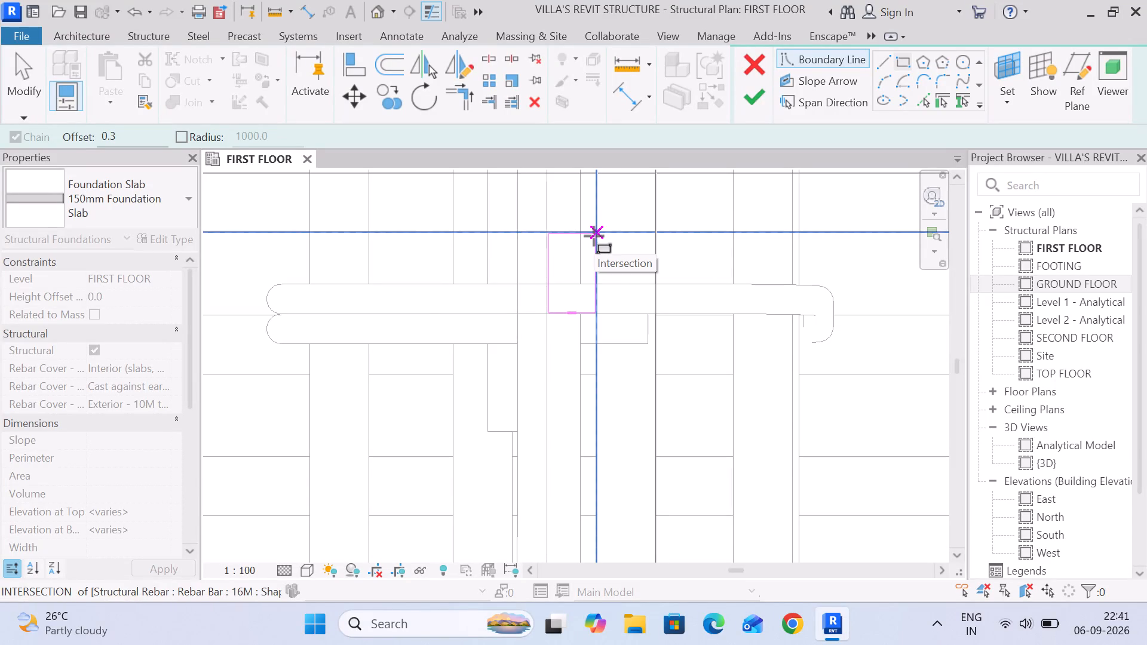
Complete the rectangular slab boundary by placing its opposite corner just outside the outer beam, in line with the middle of the room's upper beam.
scroll(609, 249, down, 4)
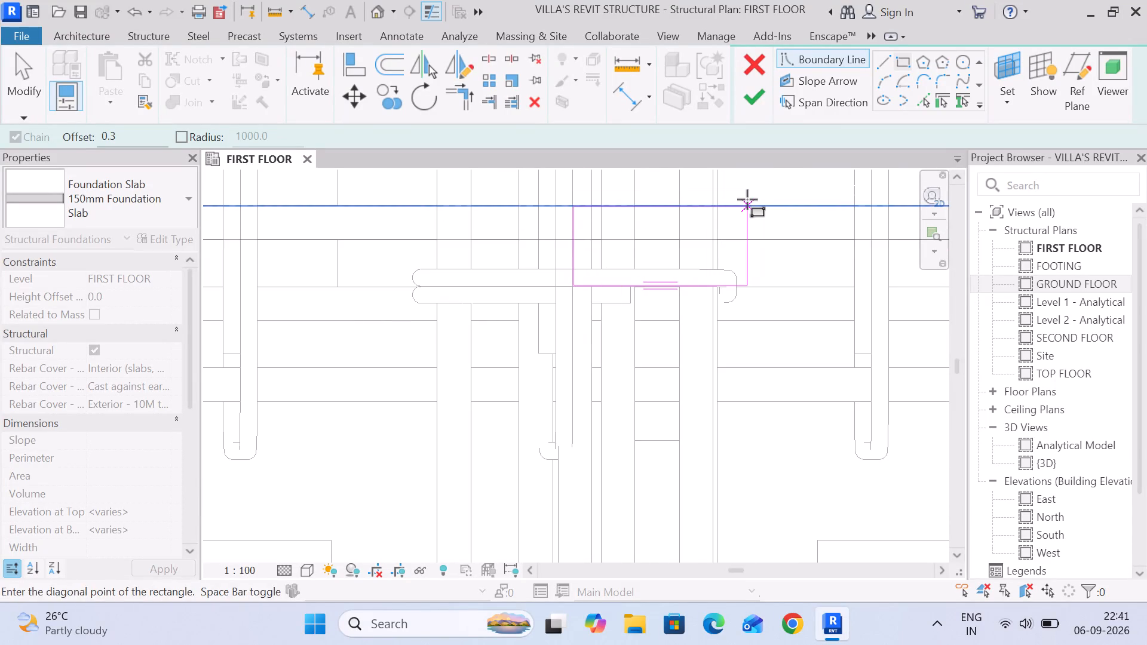
scroll(750, 193, down, 6)
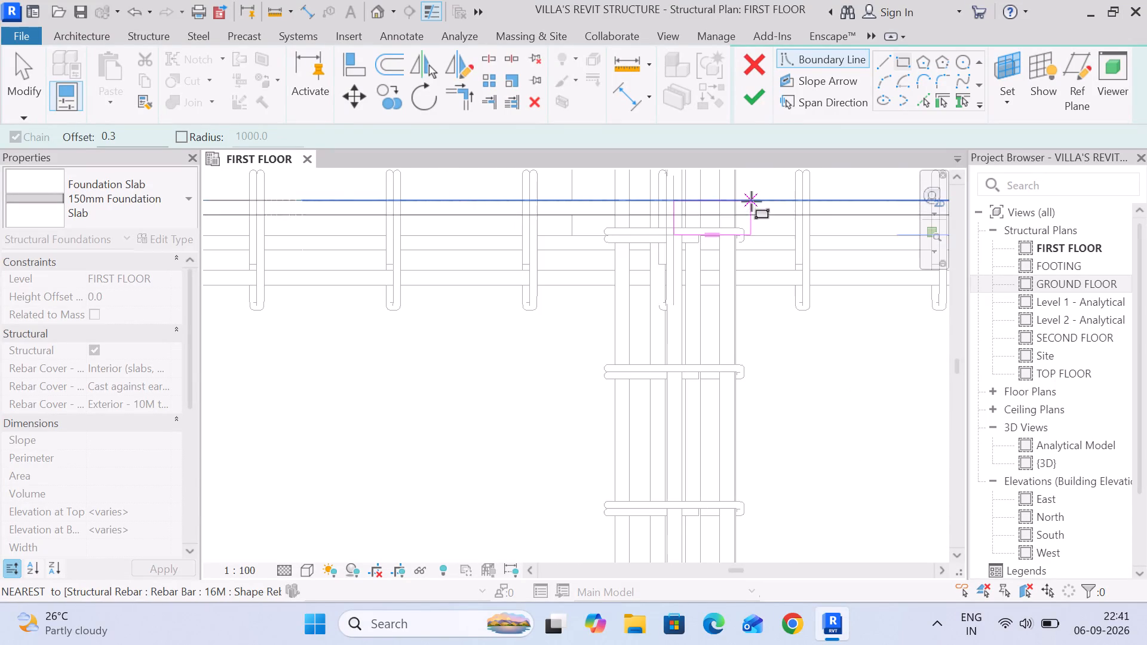
middle_drag(755, 186, 517, 393)
scroll(554, 329, down, 13)
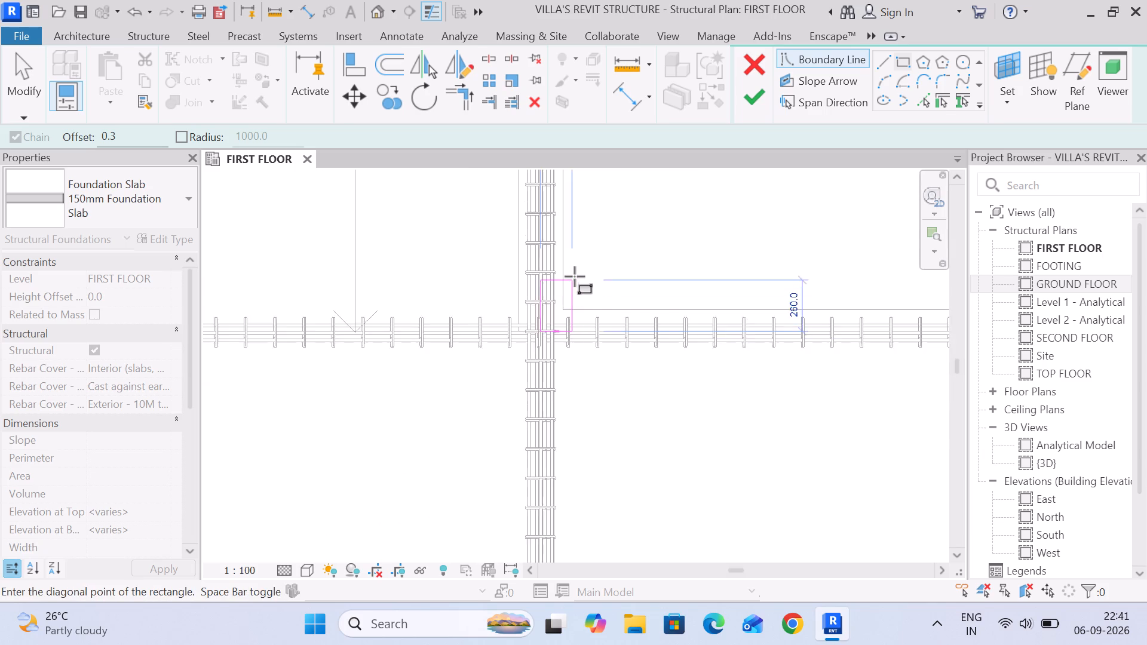
scroll(575, 277, down, 10)
scroll(700, 217, up, 4)
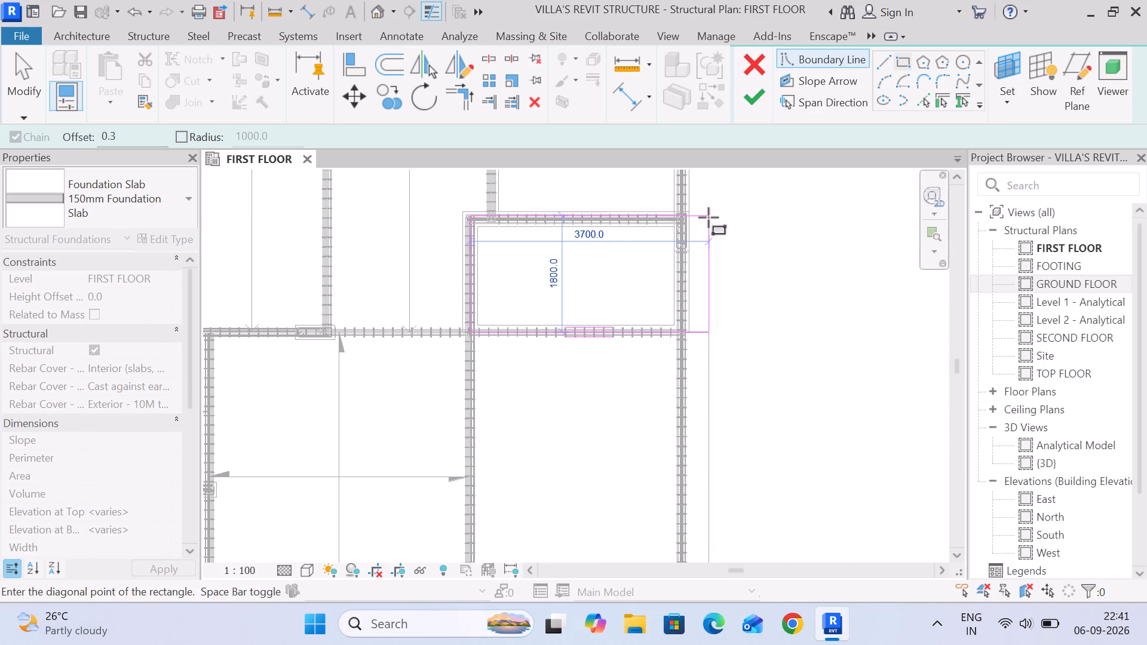
scroll(699, 236, up, 7)
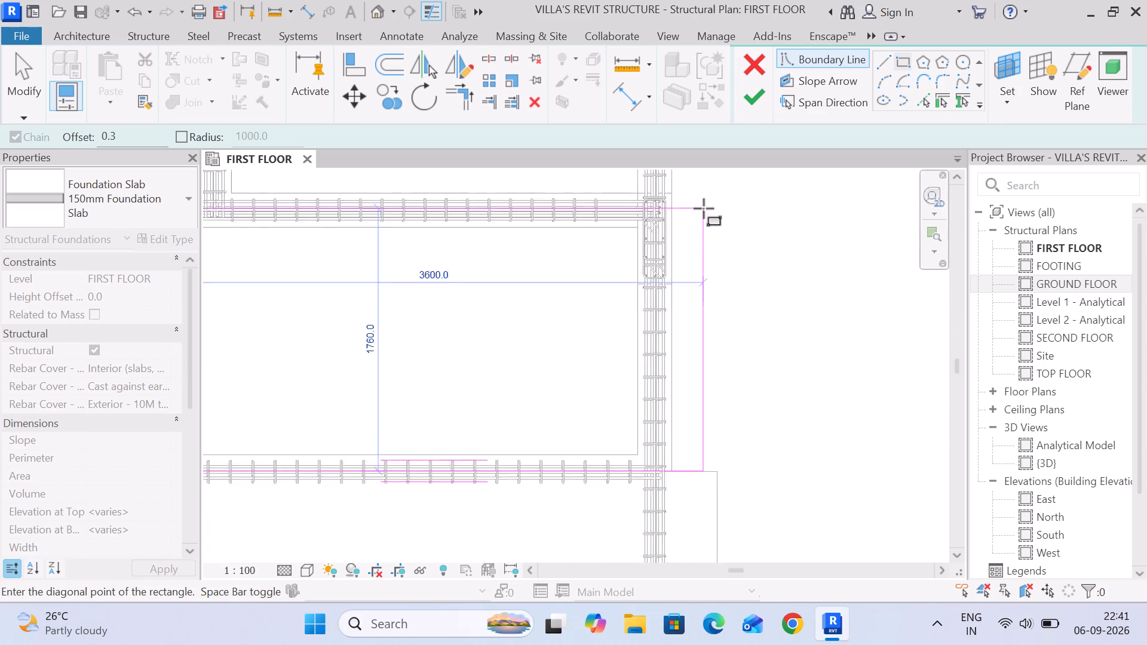
scroll(704, 208, up, 10)
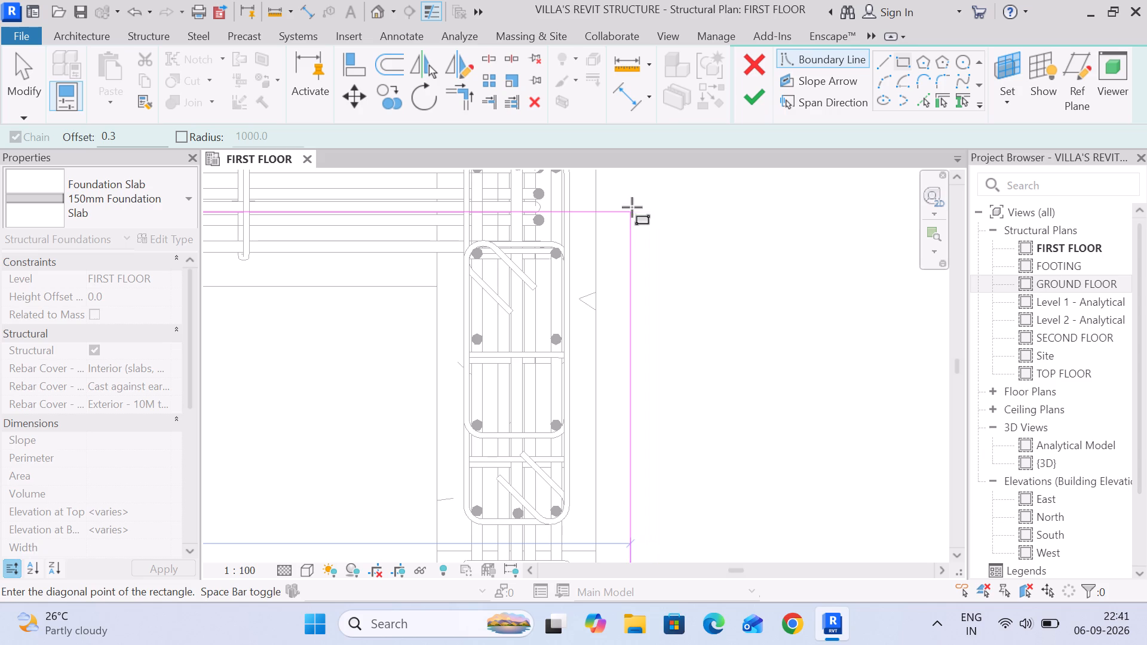
scroll(620, 208, up, 4)
middle_drag(613, 210, 741, 251)
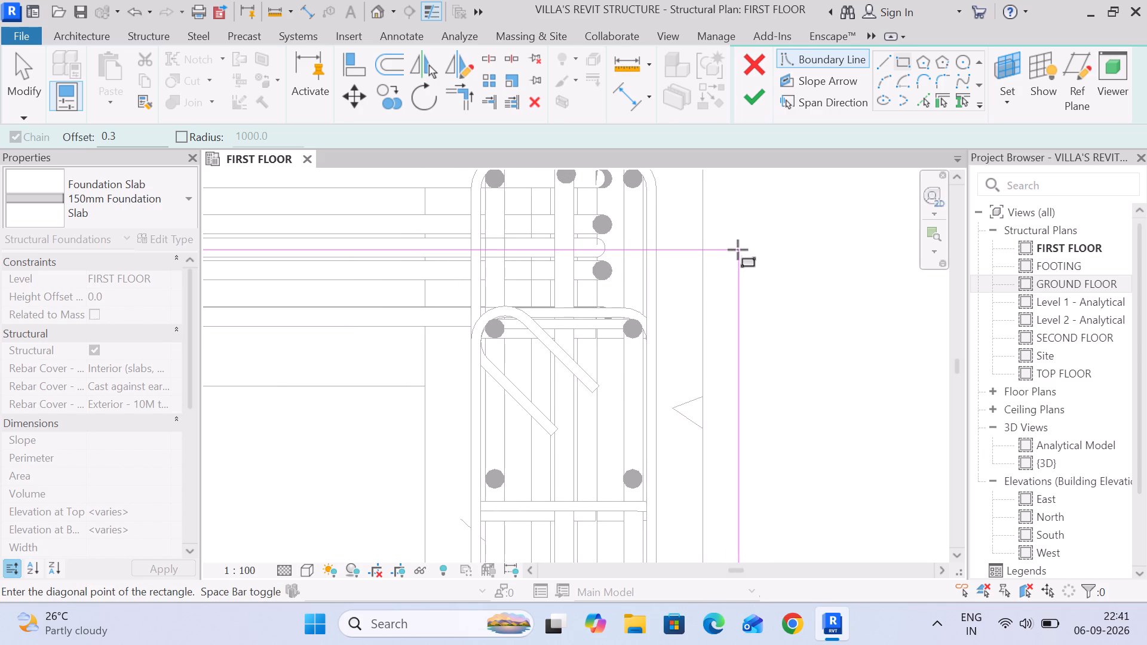
click(809, 250)
scroll(818, 253, down, 6)
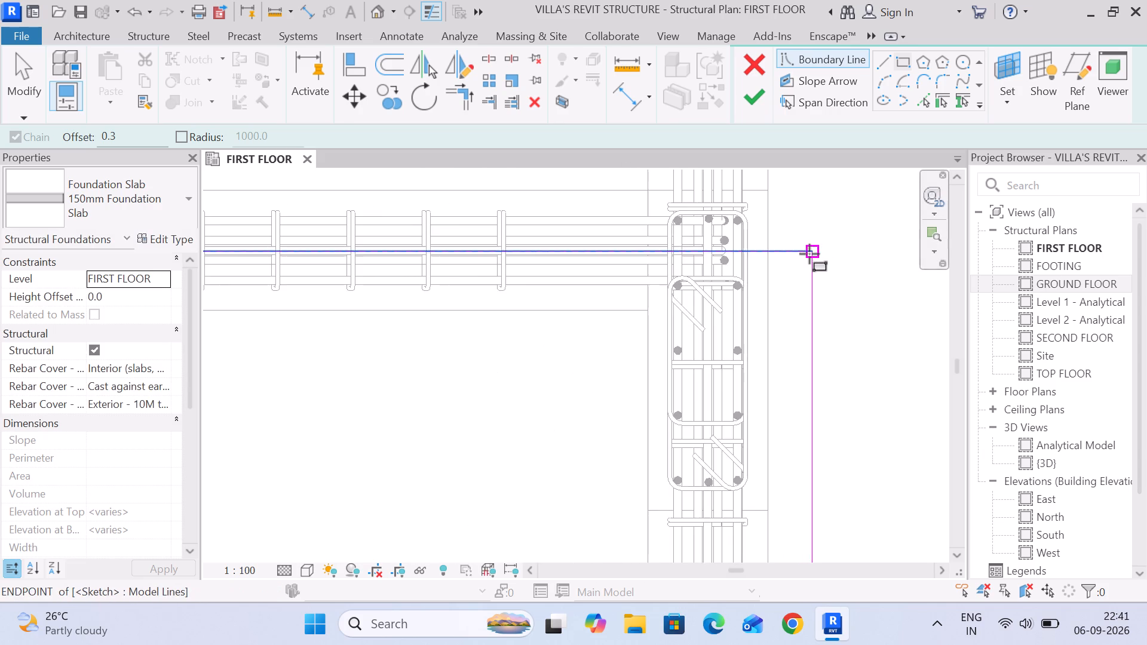
scroll(819, 254, down, 13)
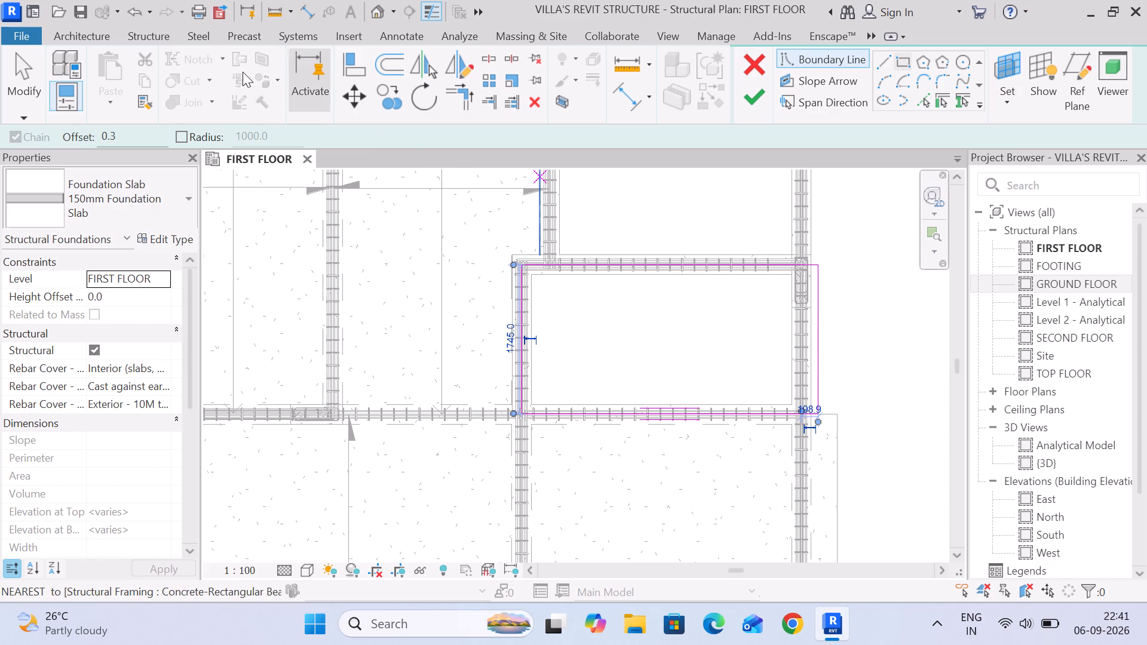
click(35, 71)
Align the boundary's outer vertical line with the outer edge of the adjoining slab below.
middle_drag(839, 380, 717, 332)
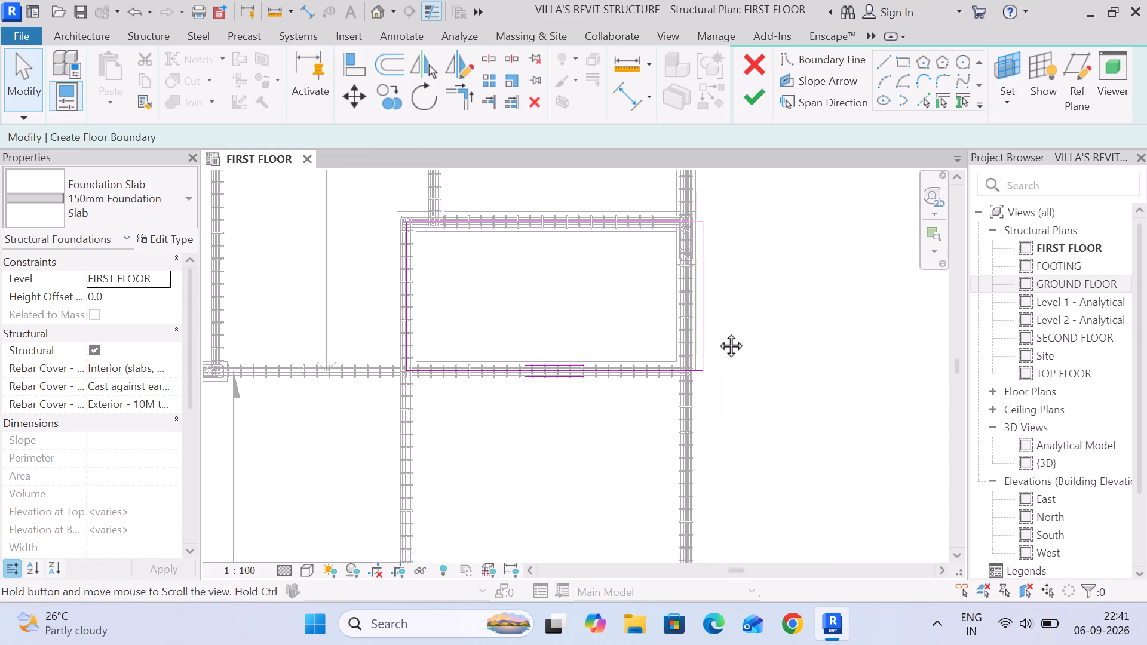
middle_drag(717, 332, 668, 324)
scroll(668, 324, up, 1)
scroll(665, 388, up, 3)
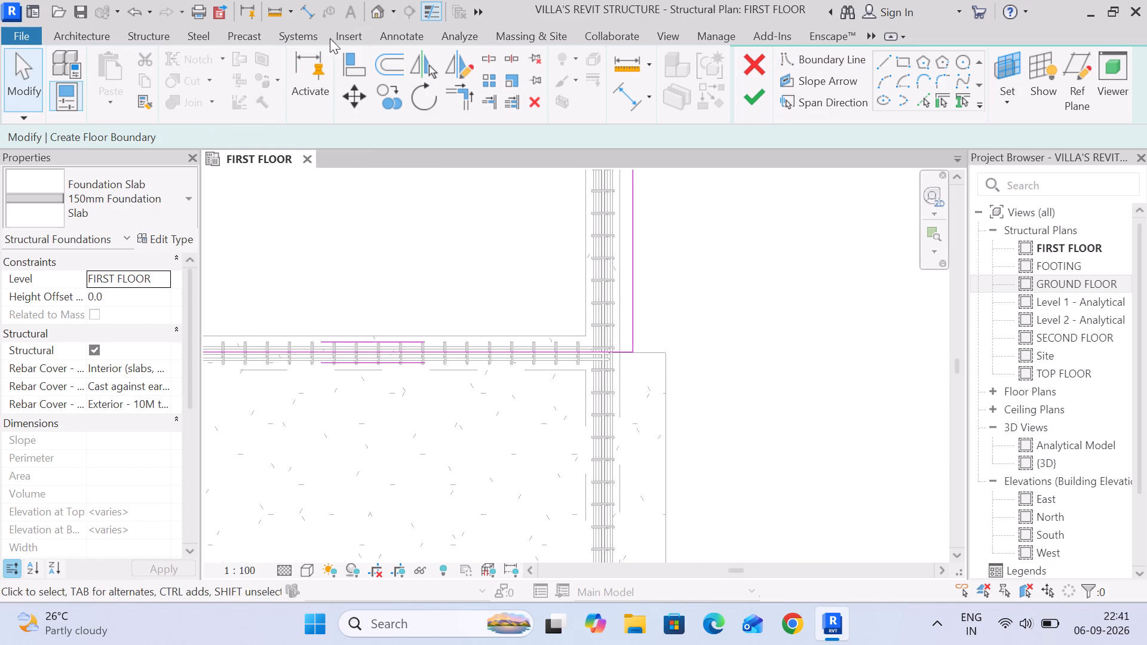
click(346, 63)
click(668, 401)
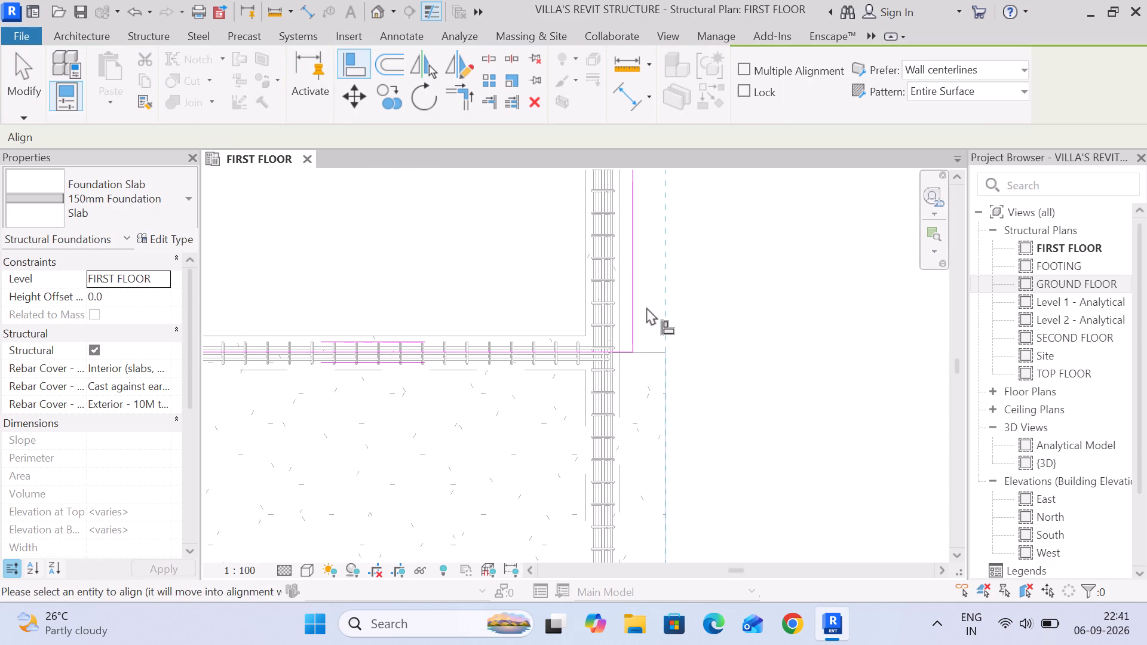
click(638, 302)
click(20, 85)
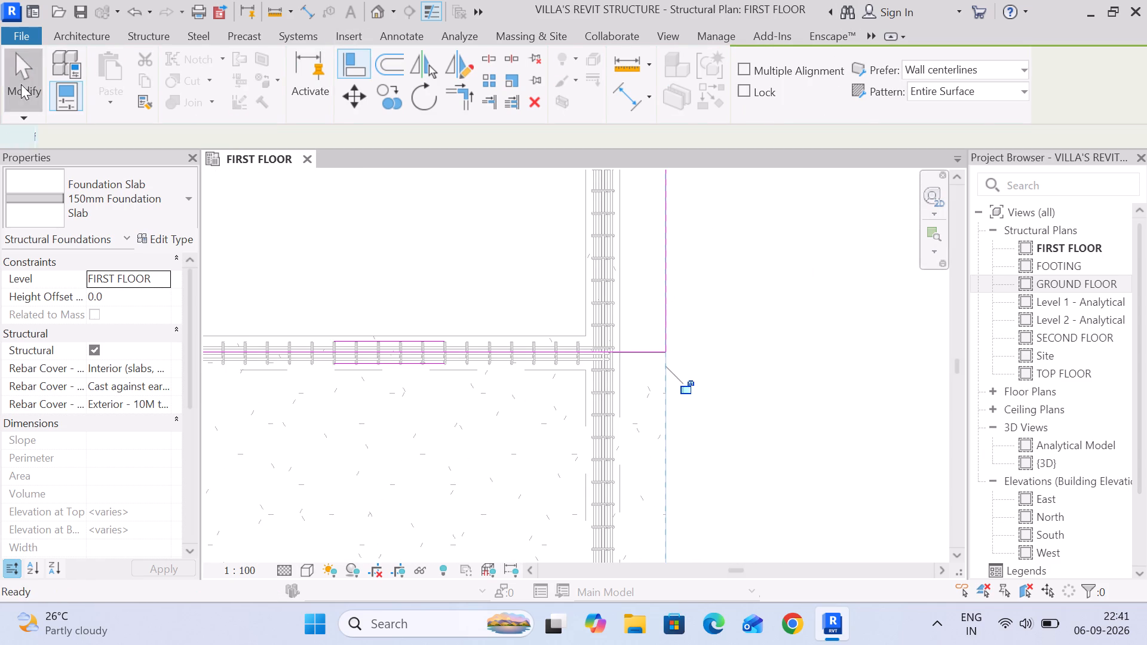
Finish the boundary sketch to create the 150mm foundation slab over the small room, and clear the selection.
scroll(556, 277, down, 8)
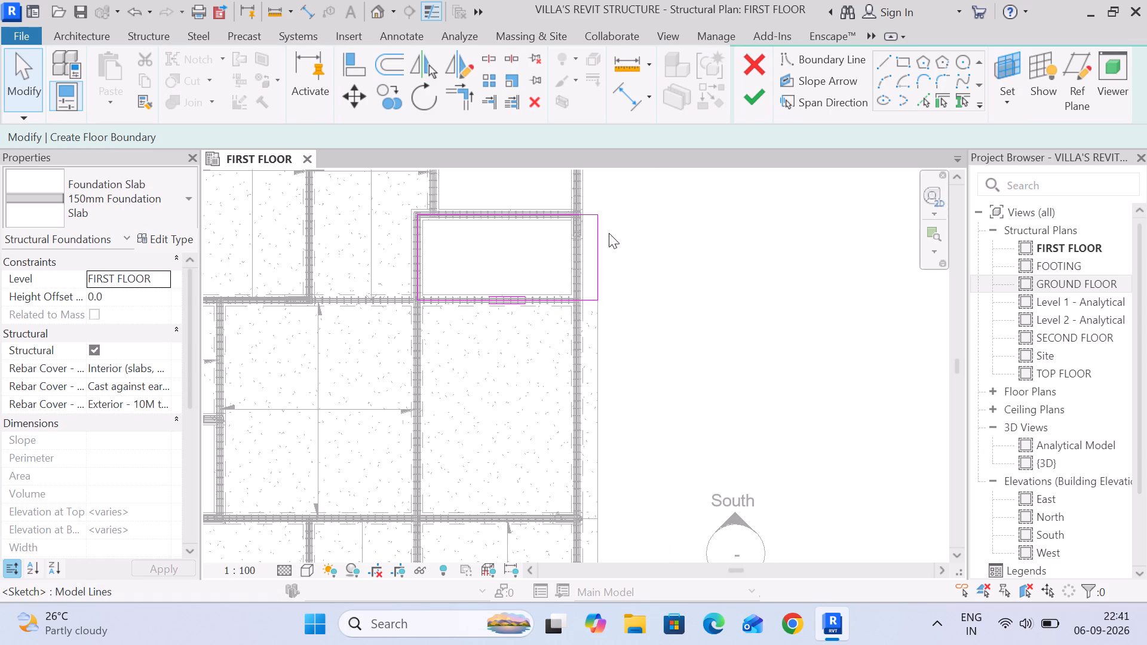
click(753, 105)
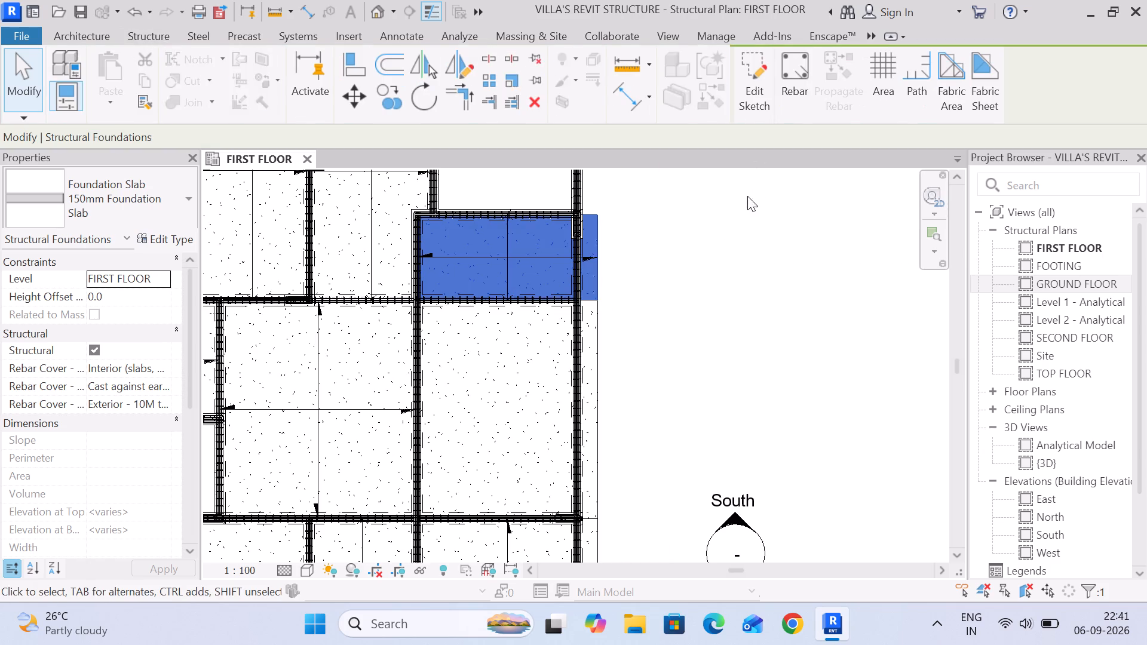
click(645, 256)
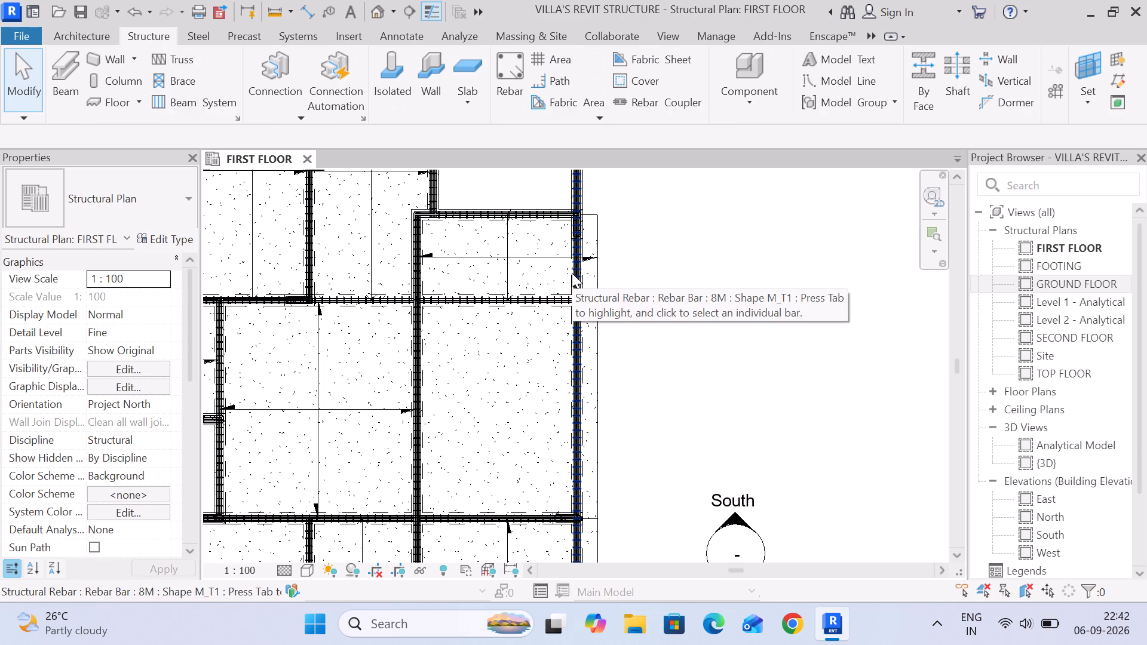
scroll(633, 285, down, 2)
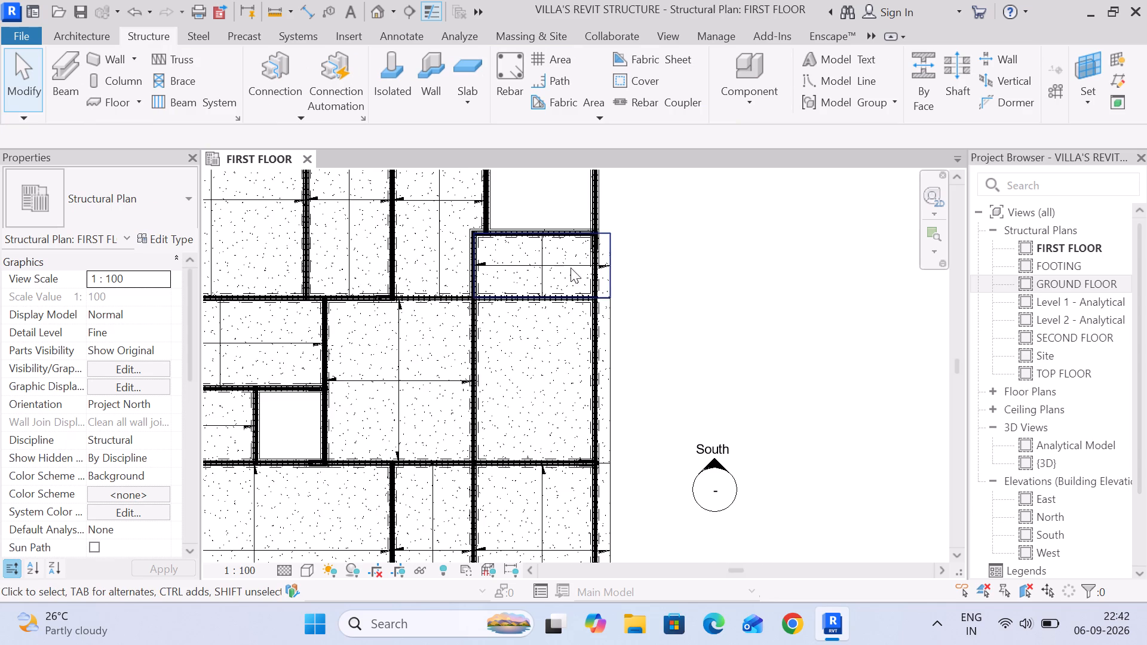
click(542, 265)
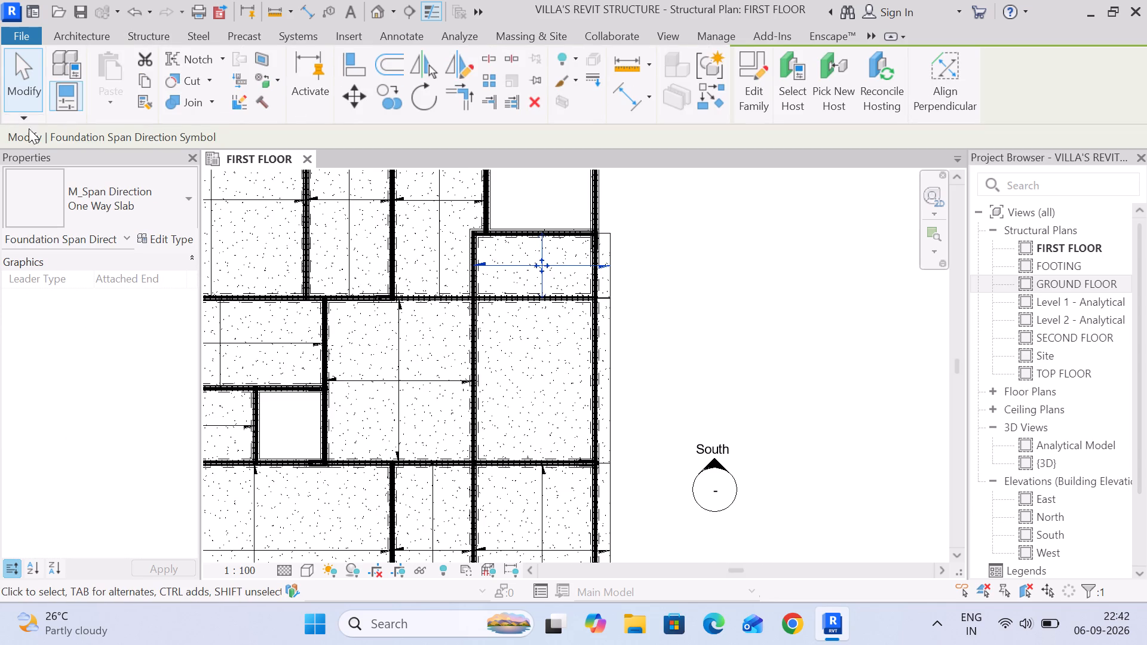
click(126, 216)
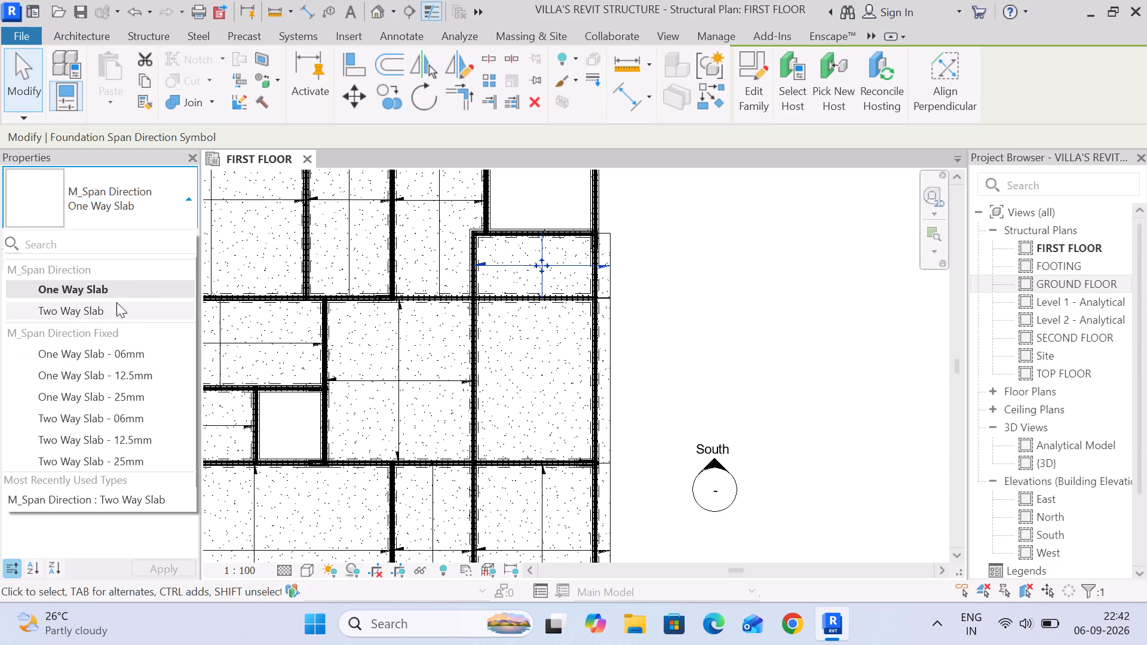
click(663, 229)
Start a 150mm foundation slab with a rectangular boundary at the empty corner room's lower inner beam crossing.
scroll(303, 268, down, 1)
middle_drag(303, 272, 388, 406)
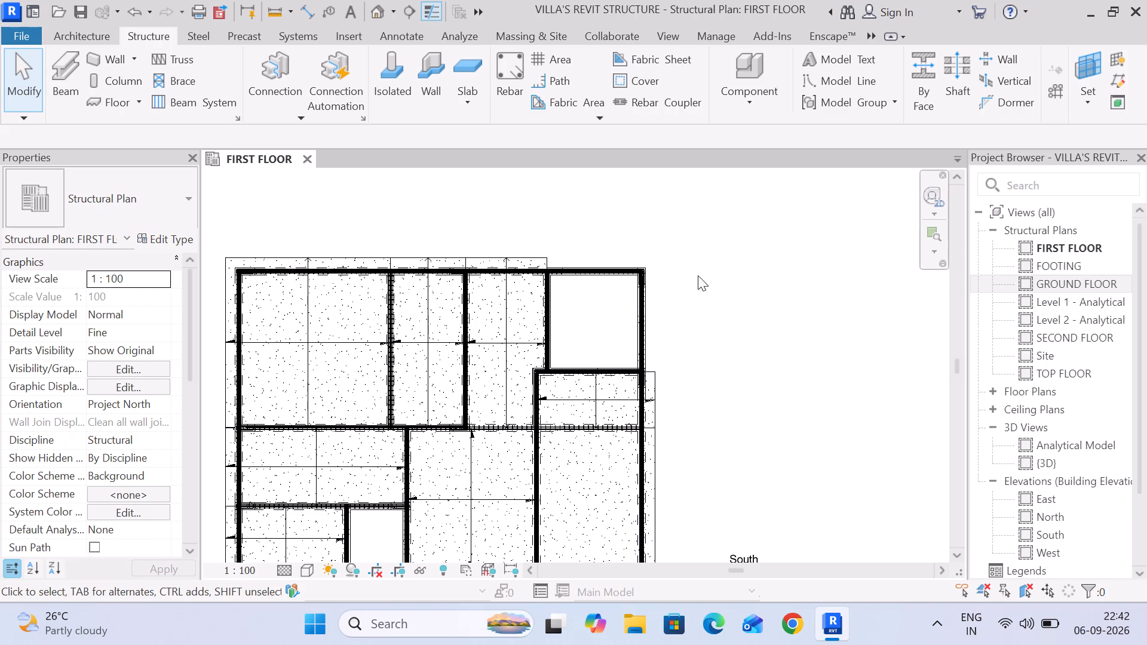
click(467, 57)
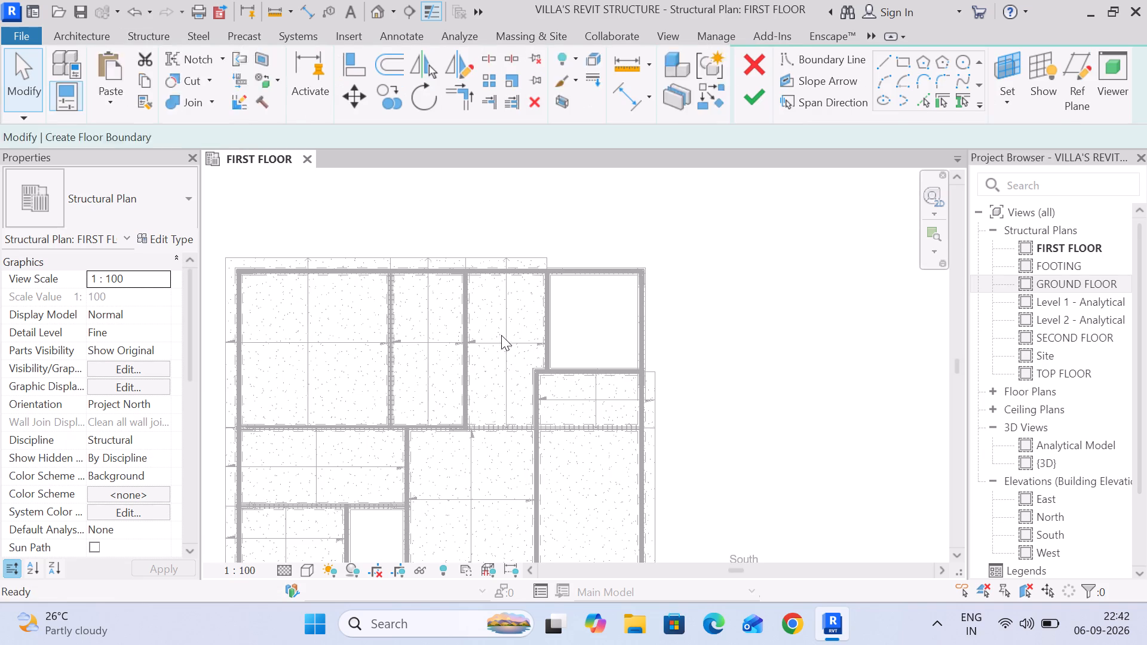
scroll(552, 360, up, 2)
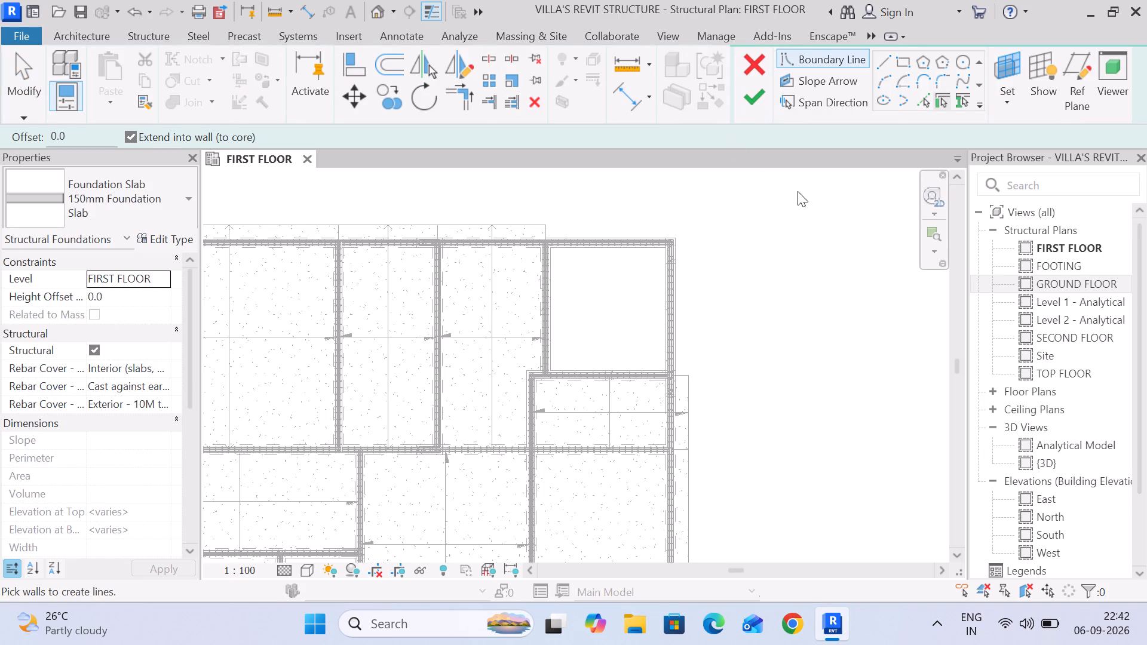
click(904, 63)
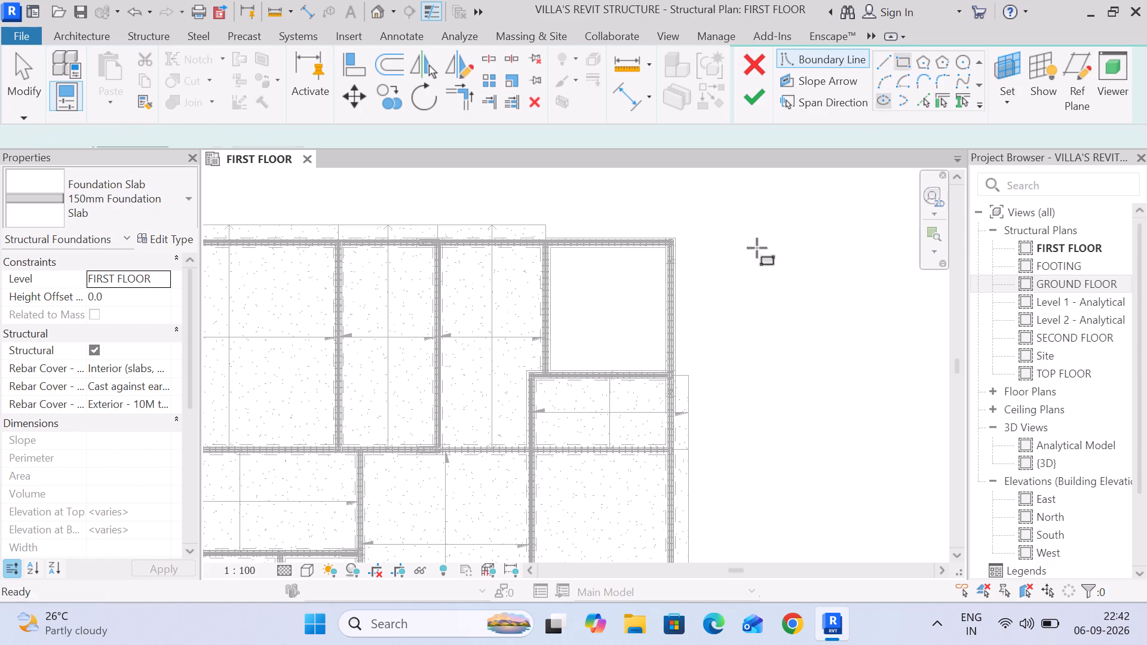
scroll(551, 382, up, 4)
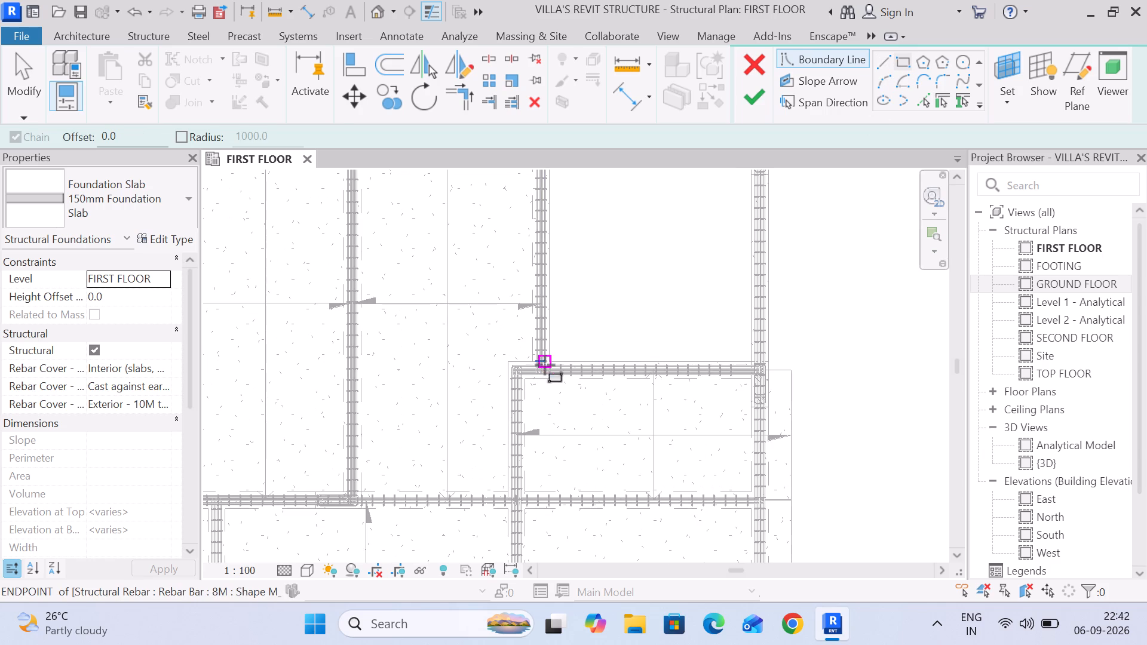
scroll(539, 374, up, 9)
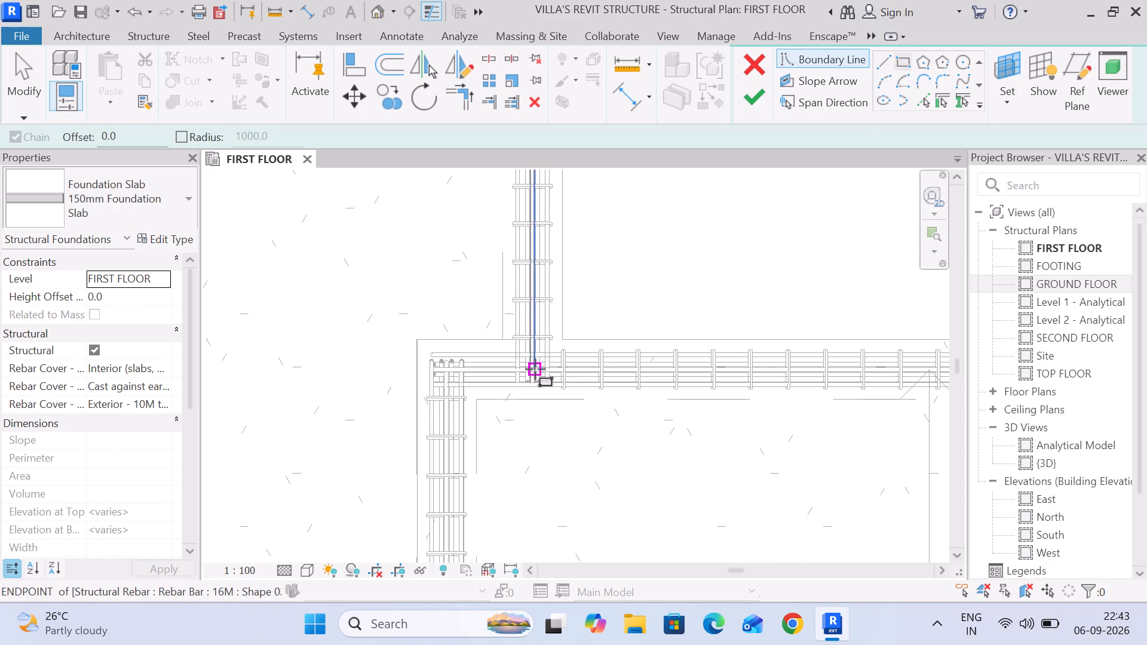
scroll(536, 369, up, 9)
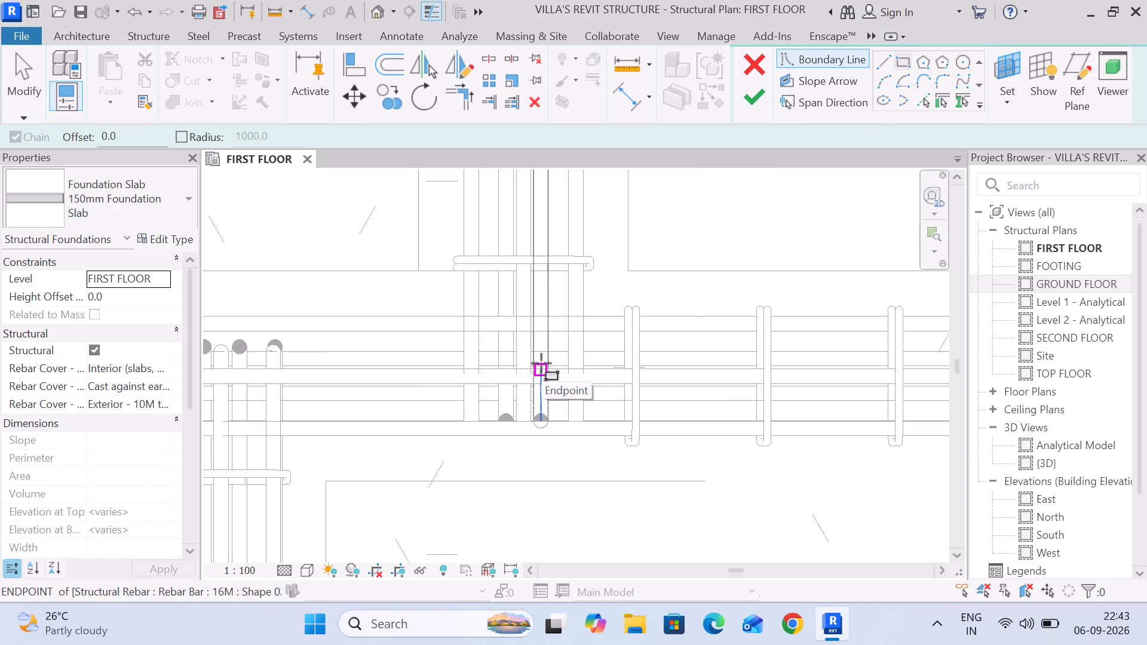
scroll(541, 363, down, 2)
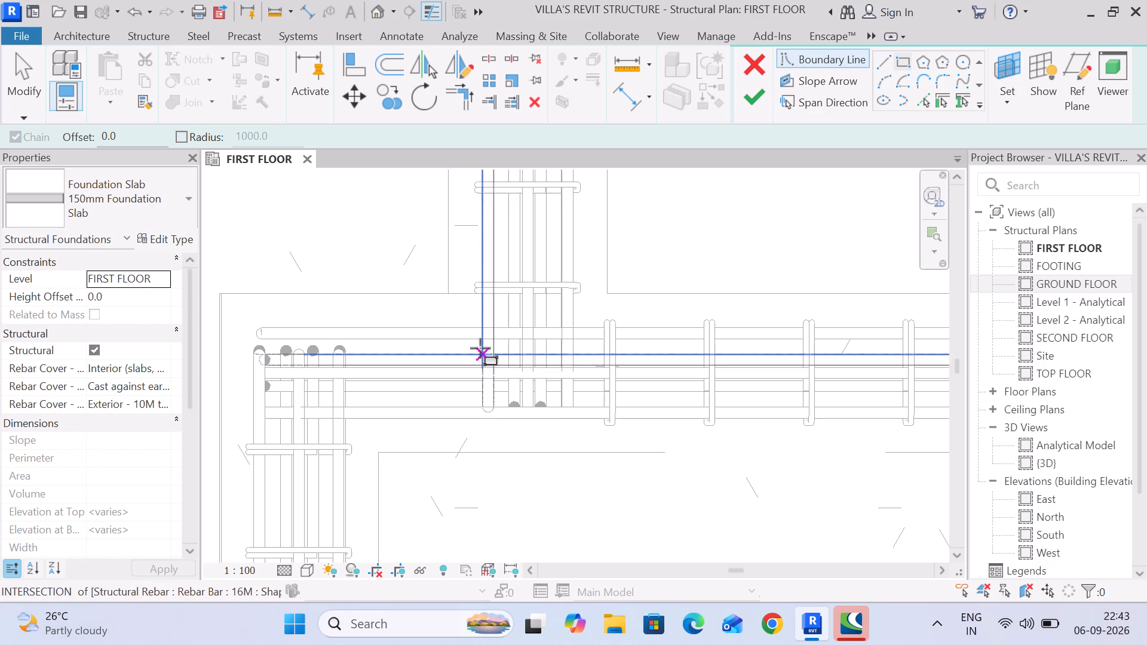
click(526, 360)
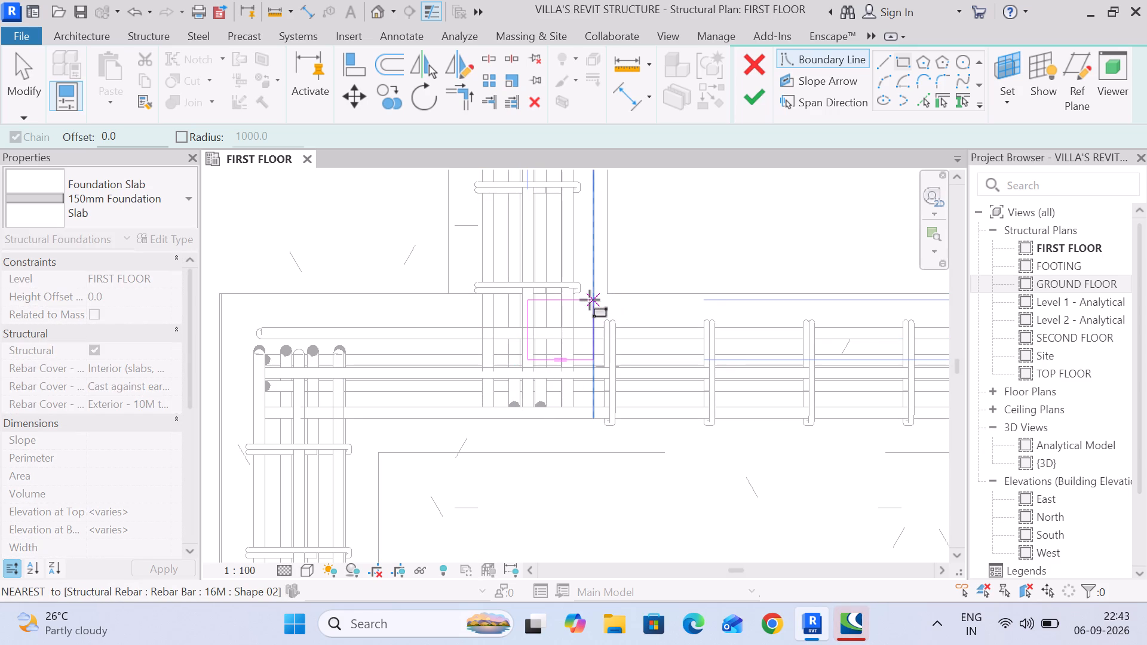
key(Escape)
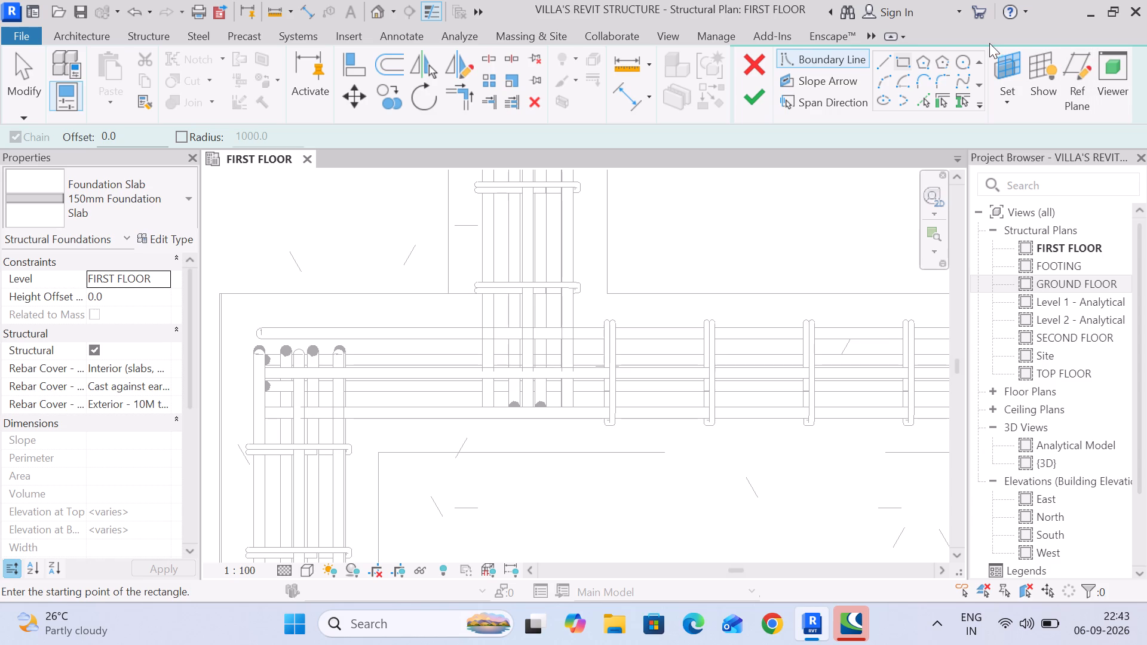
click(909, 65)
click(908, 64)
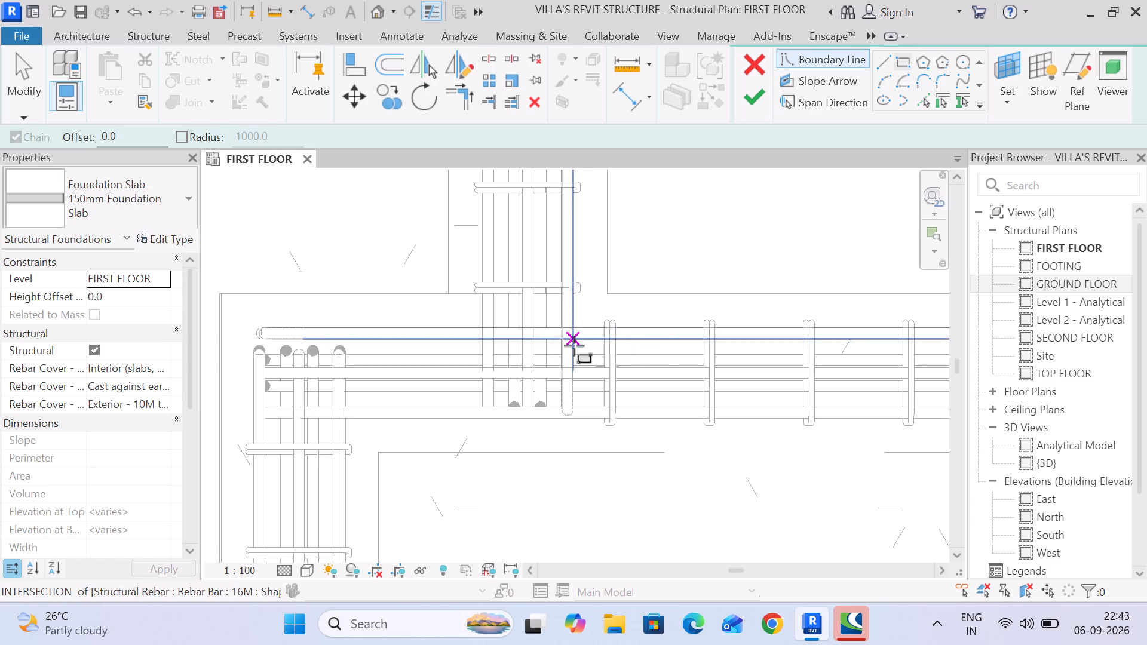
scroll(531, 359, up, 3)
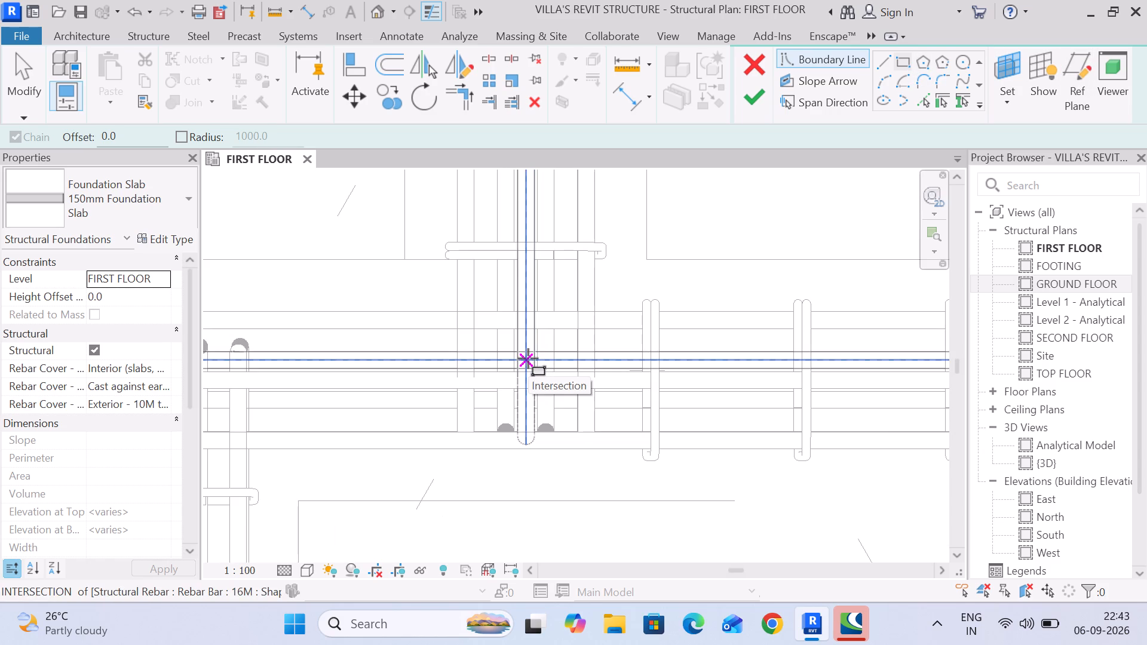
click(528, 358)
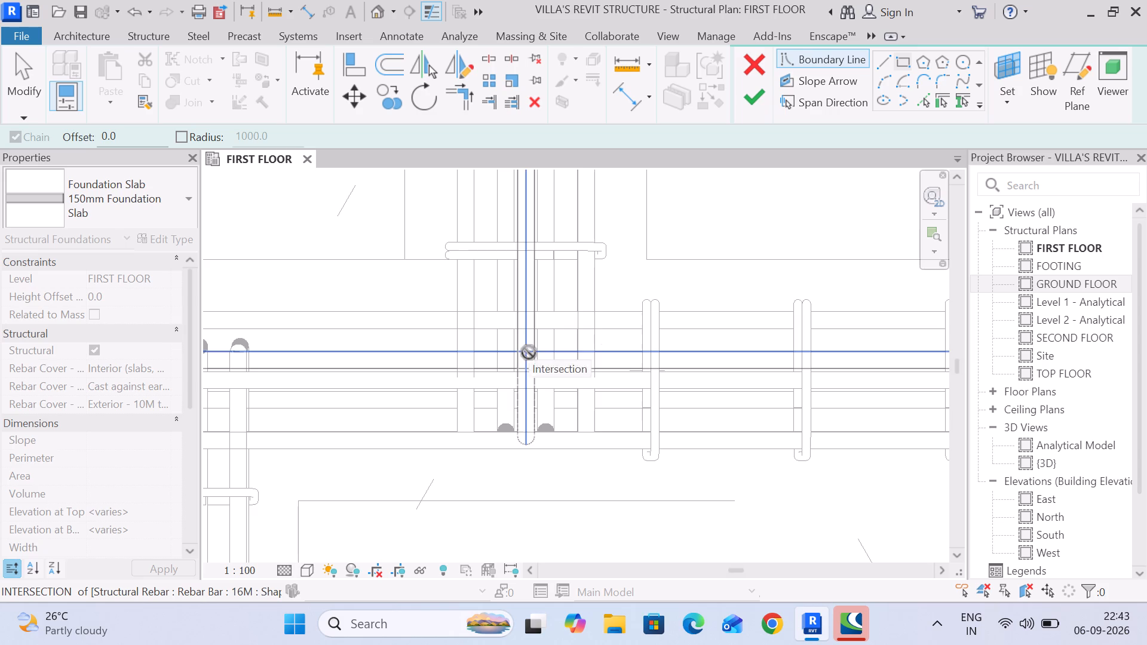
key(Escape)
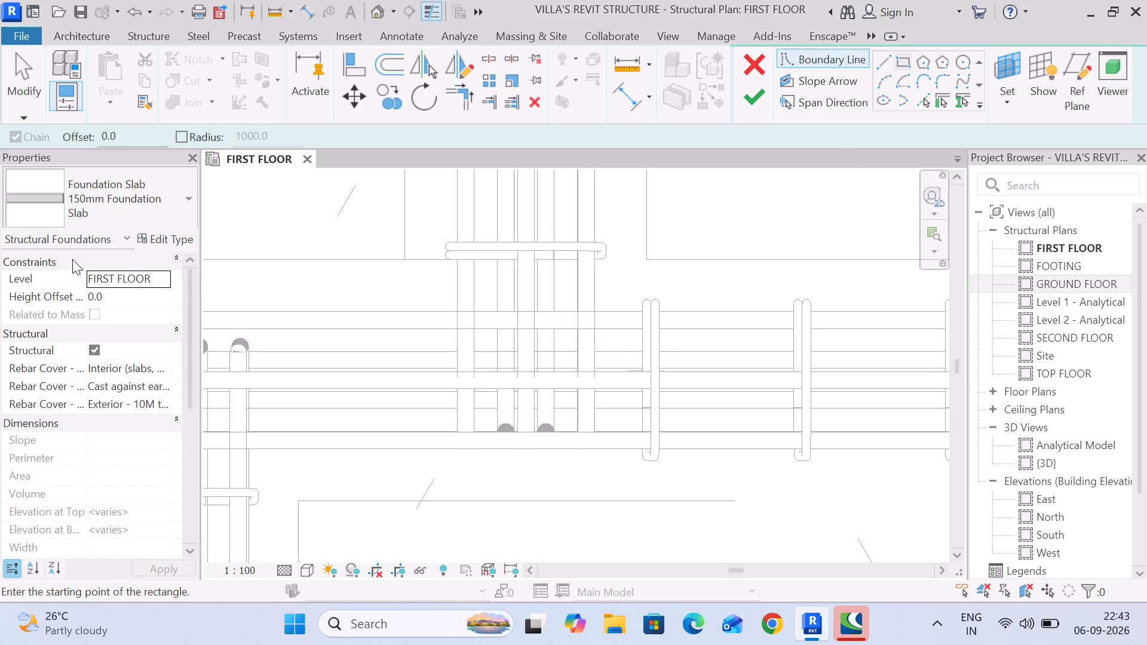
Set the rectangular boundary's offset to 0.01" for the empty corner room's slab sketch.
drag(131, 136, 0, 197)
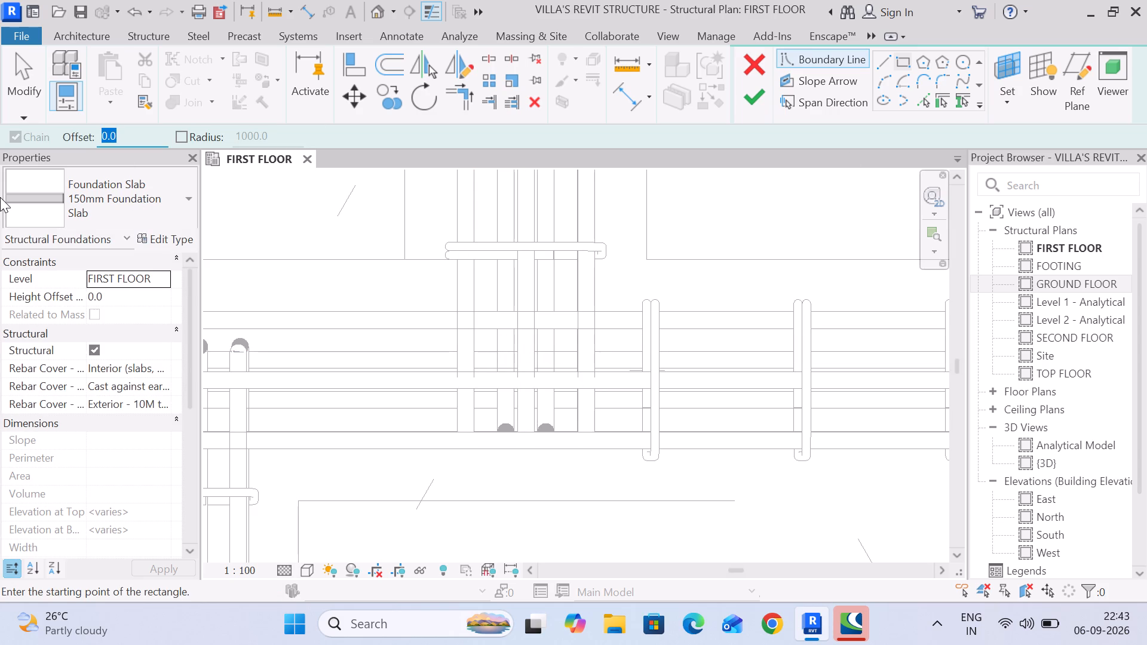
text(0.01)
key(shift+quotedbl)
key(Return)
Draw the slab's rectangular boundary, about 3200 by 3400 mm, from the inner beam crossing to beyond the room's outer corner, flipping the offset side.
click(528, 362)
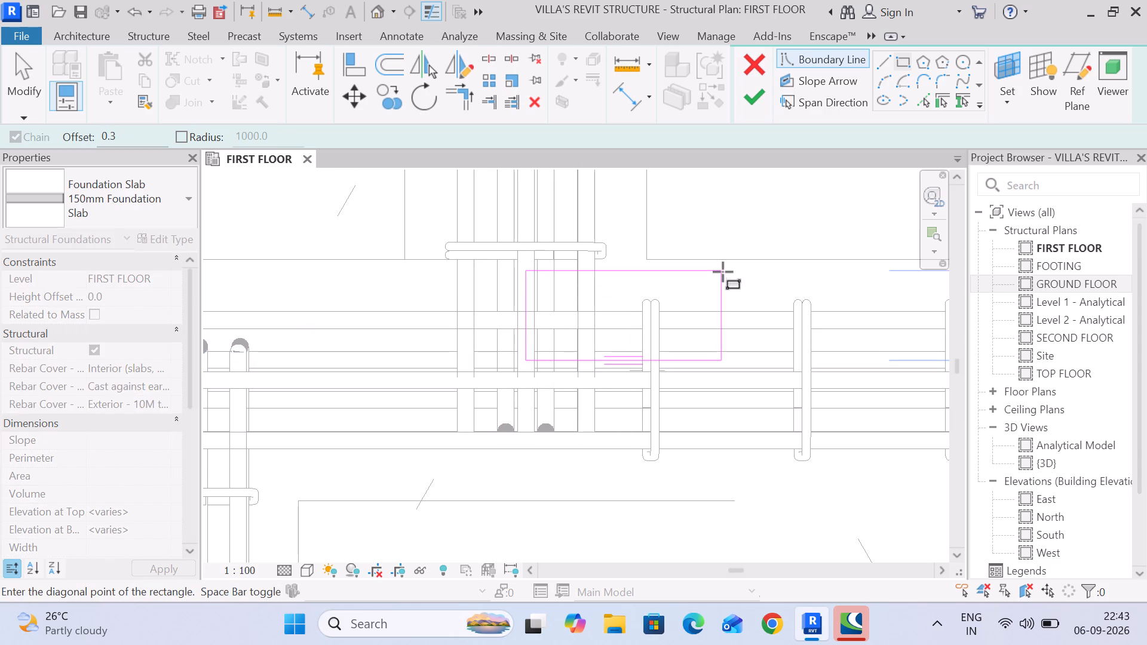
key(space)
scroll(723, 272, down, 18)
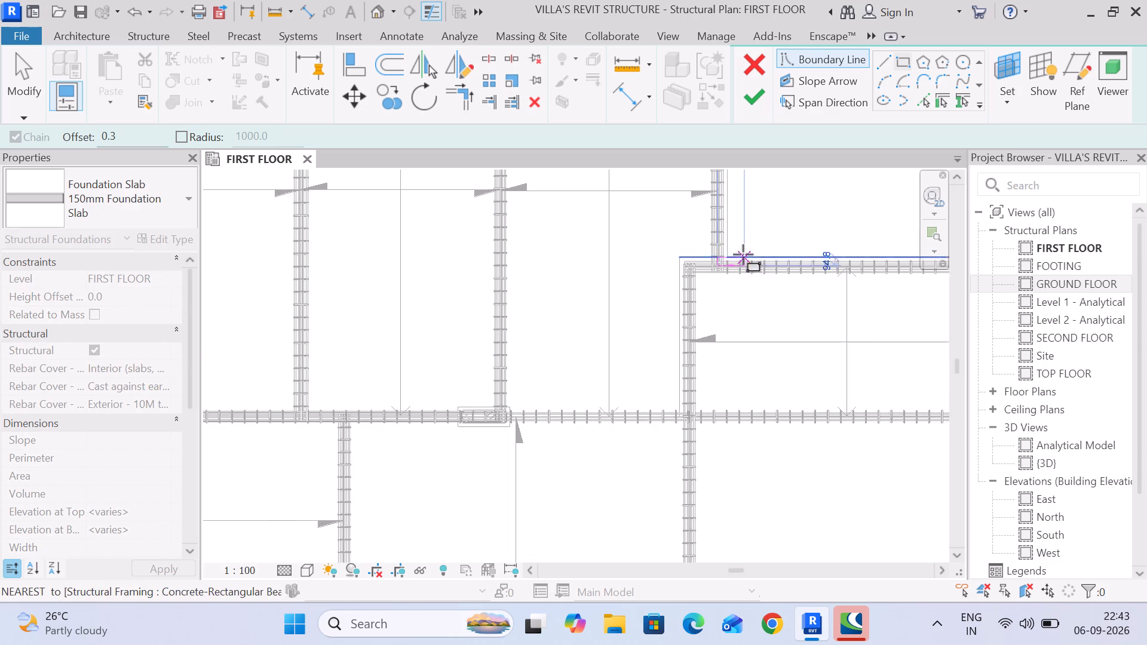
scroll(743, 254, down, 6)
middle_drag(757, 247, 517, 433)
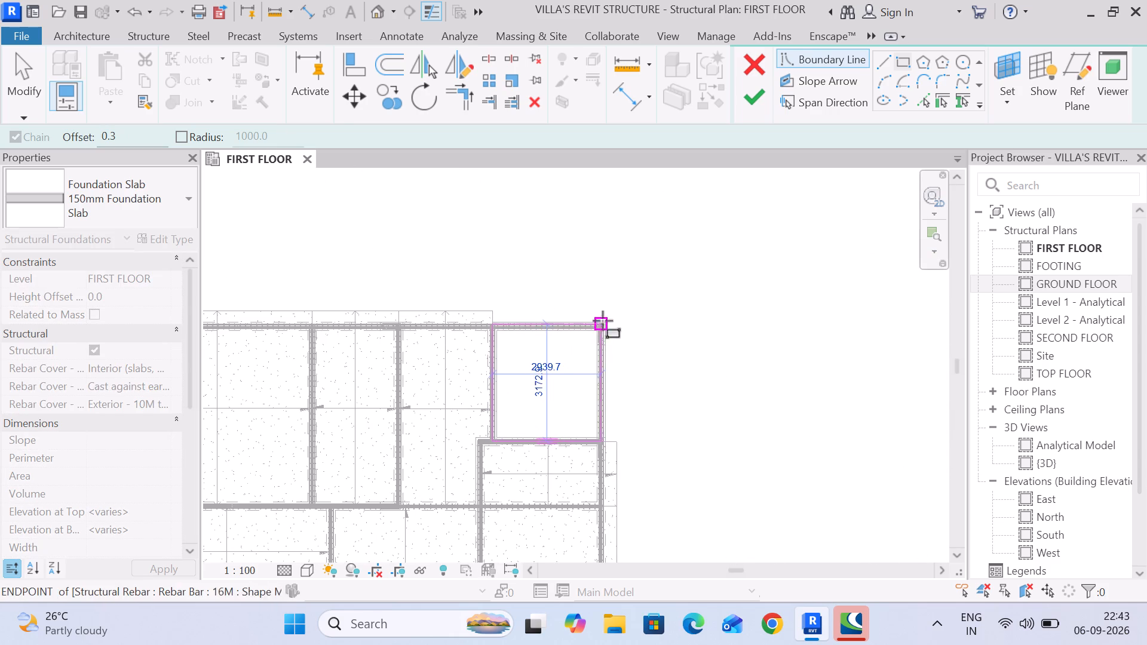
scroll(607, 320, up, 4)
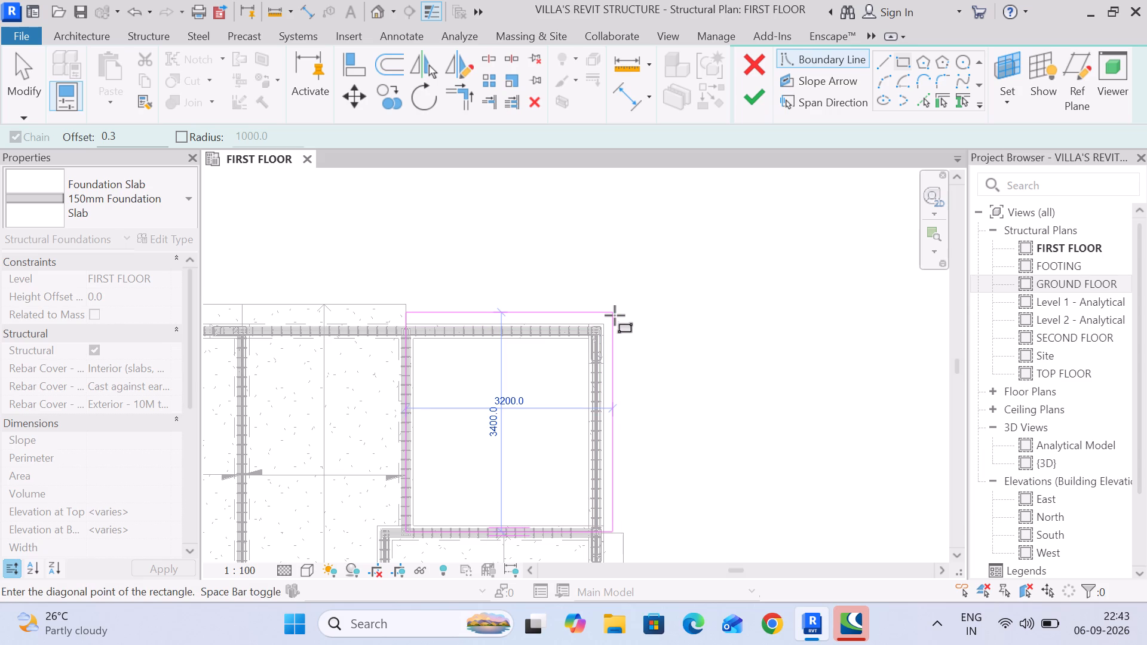
click(615, 315)
click(34, 82)
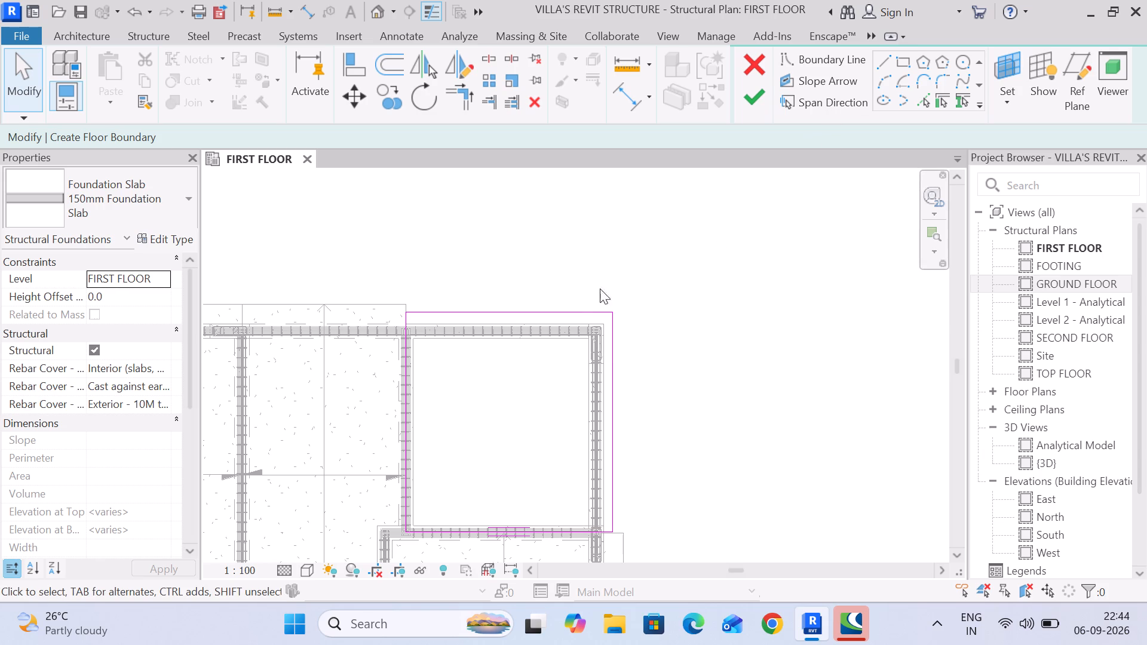
Align the boundary's upper line with the upper edge of the neighbouring slab.
click(347, 67)
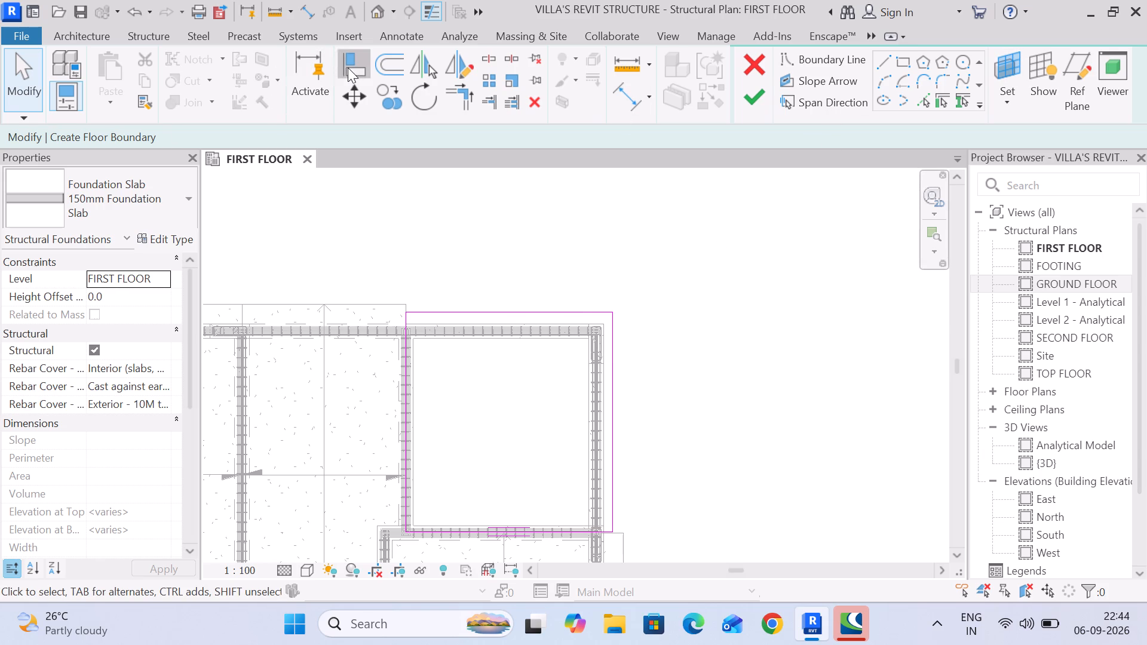
click(355, 305)
click(438, 317)
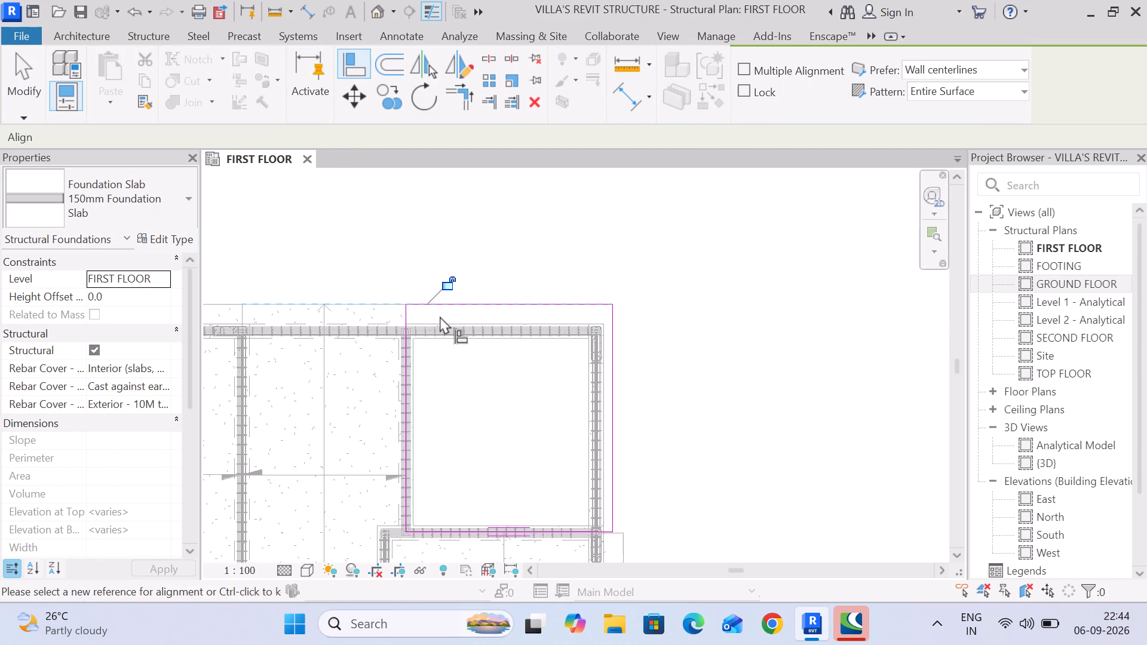
Align the boundary's outer vertical line with the outer edge of the slab below.
middle_drag(620, 381, 571, 282)
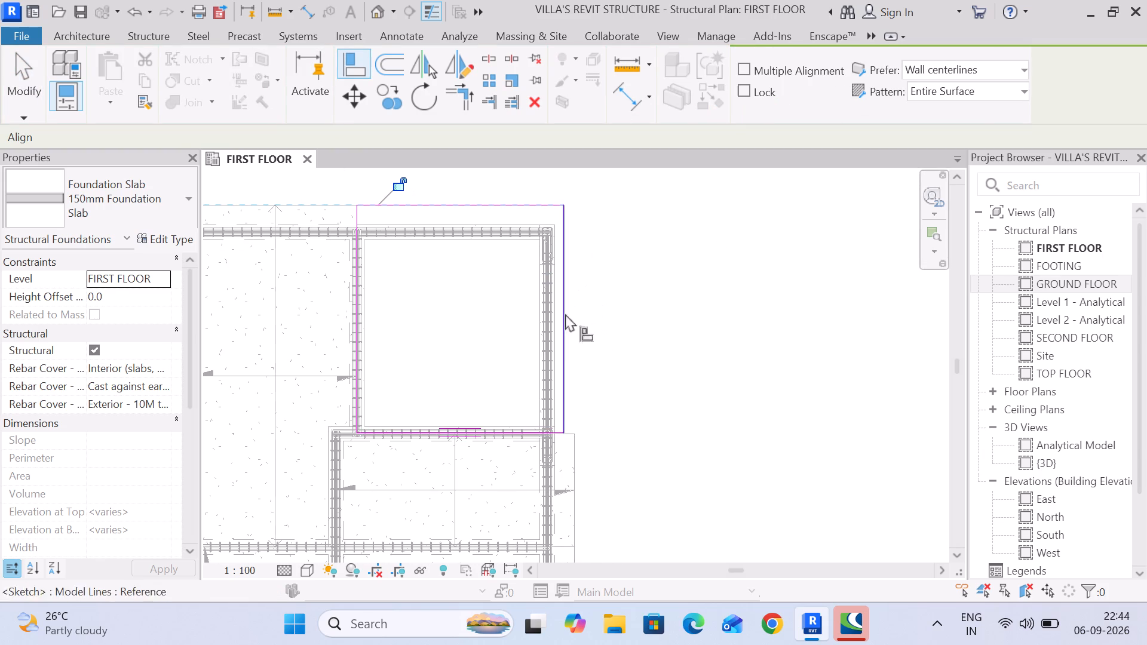
click(578, 461)
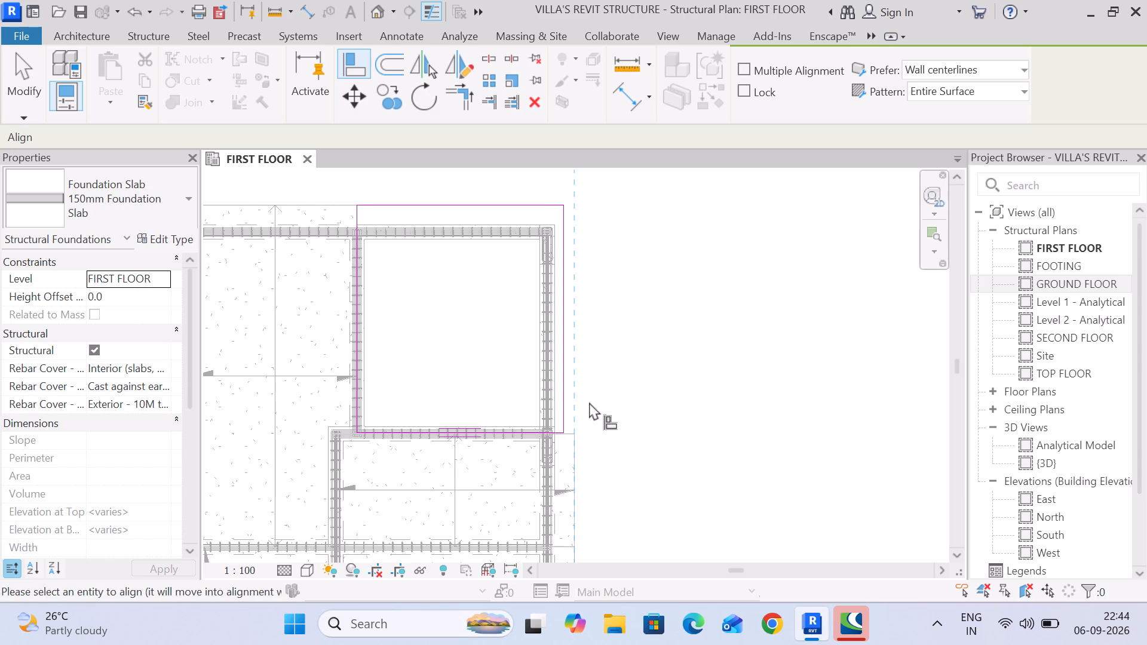
click(567, 401)
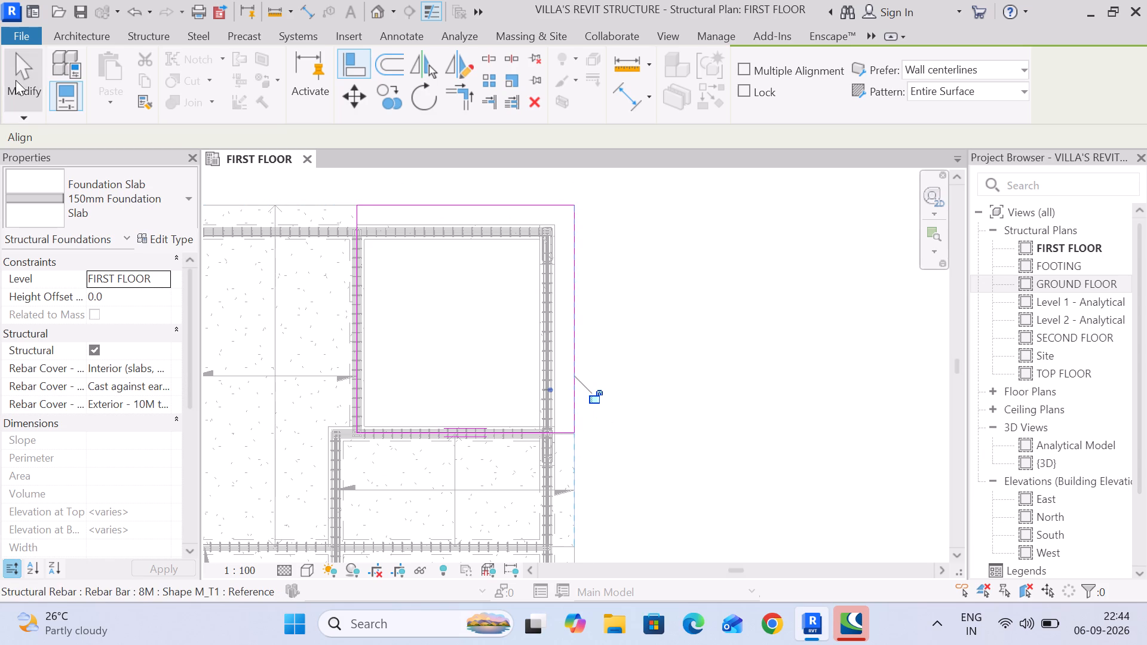
click(16, 80)
Finish the boundary sketch to create the 150mm foundation slab over the corner room, and clear the selection.
scroll(407, 274, down, 3)
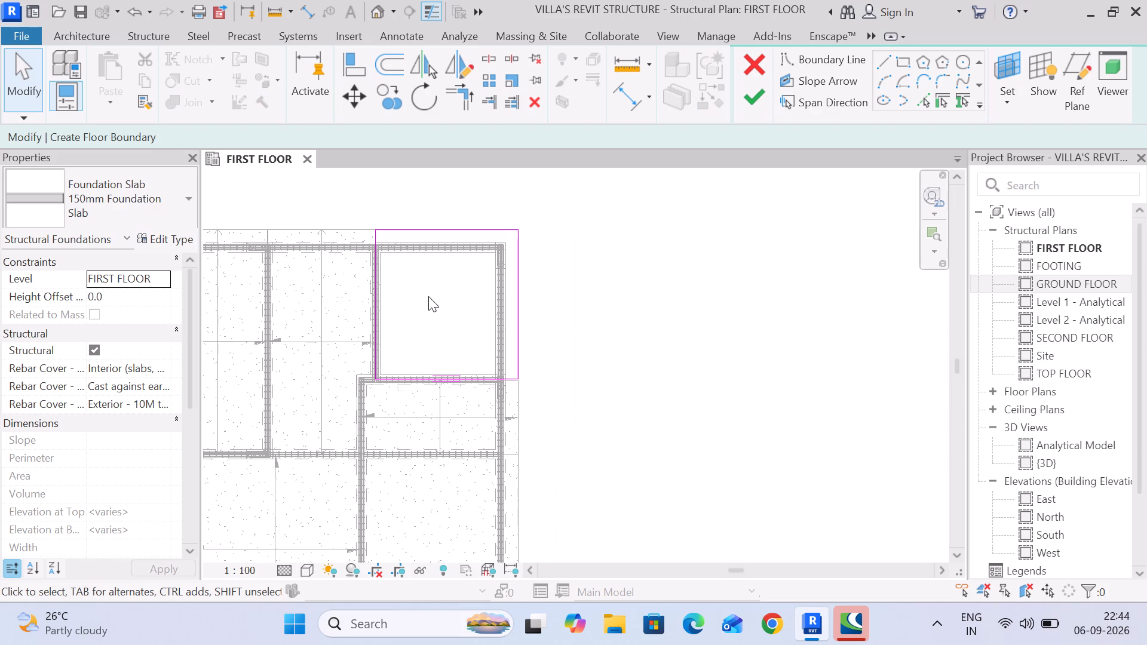
scroll(502, 279, down, 4)
middle_drag(574, 336, 590, 329)
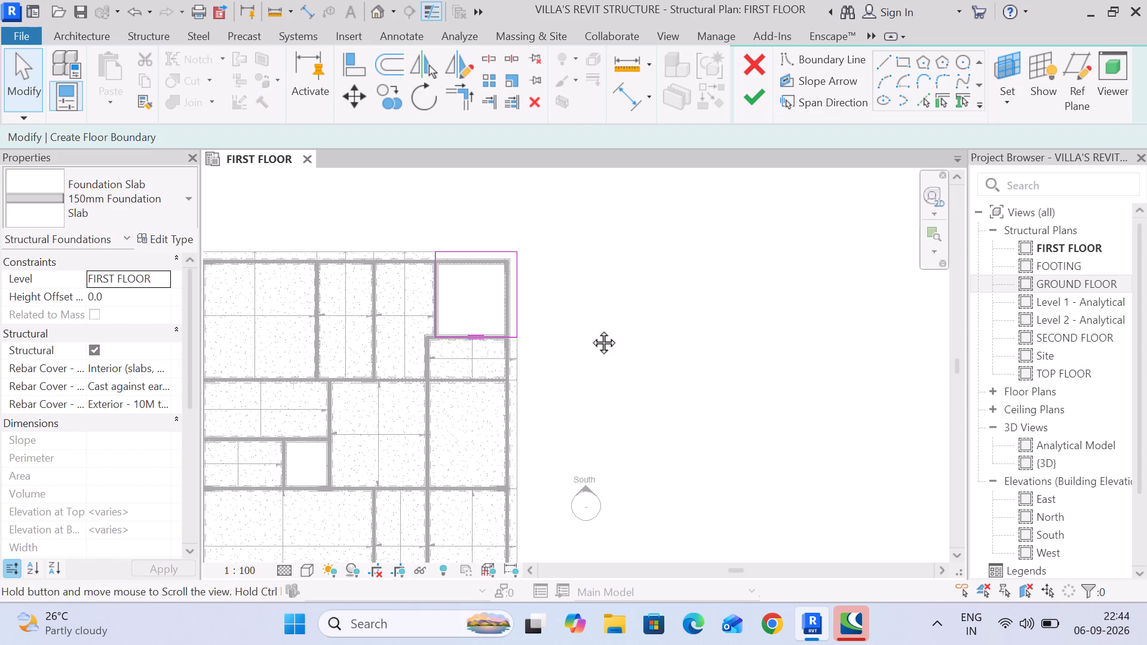
middle_drag(590, 329, 667, 299)
scroll(660, 311, down, 2)
middle_drag(677, 321, 714, 290)
scroll(716, 298, down, 1)
click(750, 106)
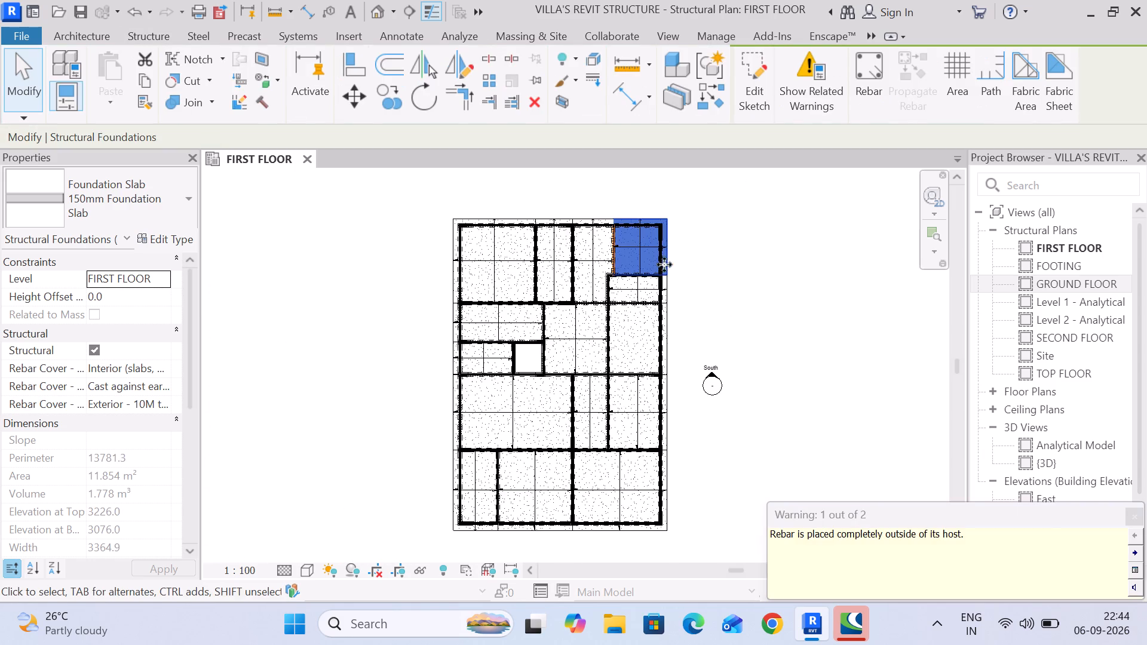
scroll(625, 254, up, 11)
click(882, 281)
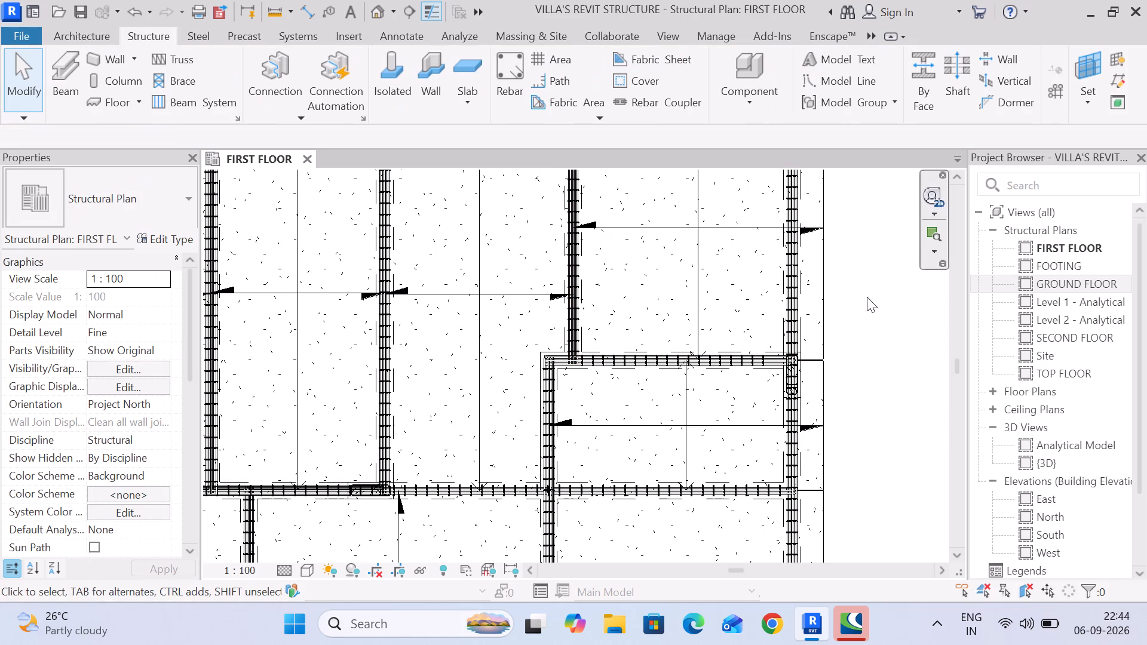
Save the villa structure project.
scroll(866, 299, down, 13)
middle_drag(858, 317, 724, 218)
middle_drag(735, 229, 735, 236)
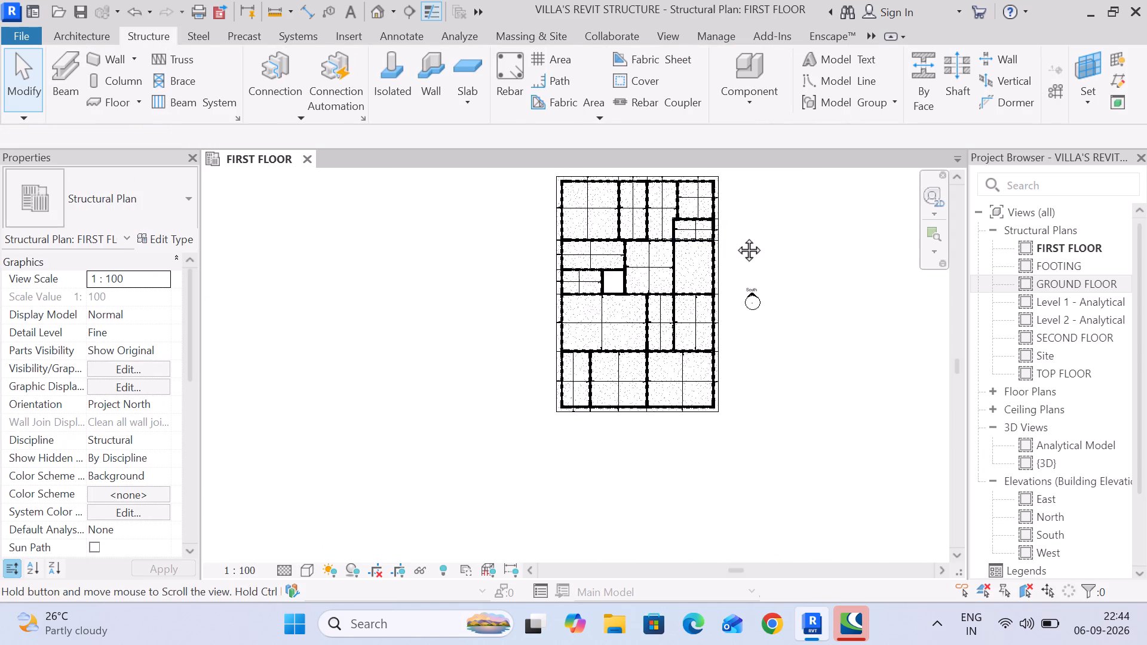
middle_drag(735, 236, 710, 330)
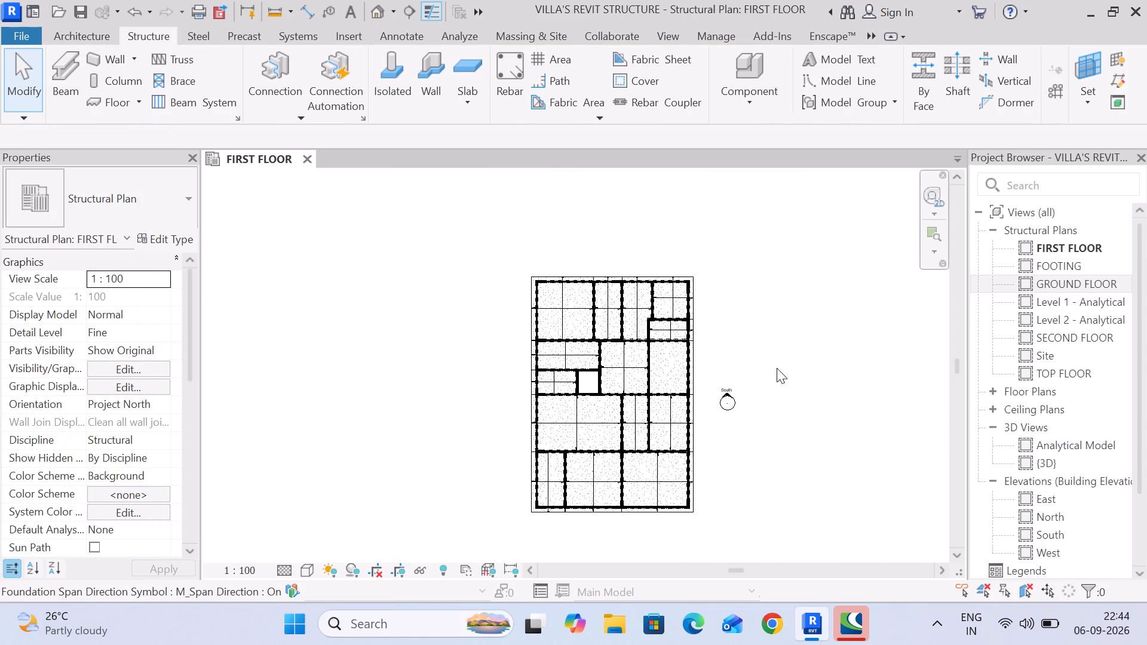
key(ctrl+s)
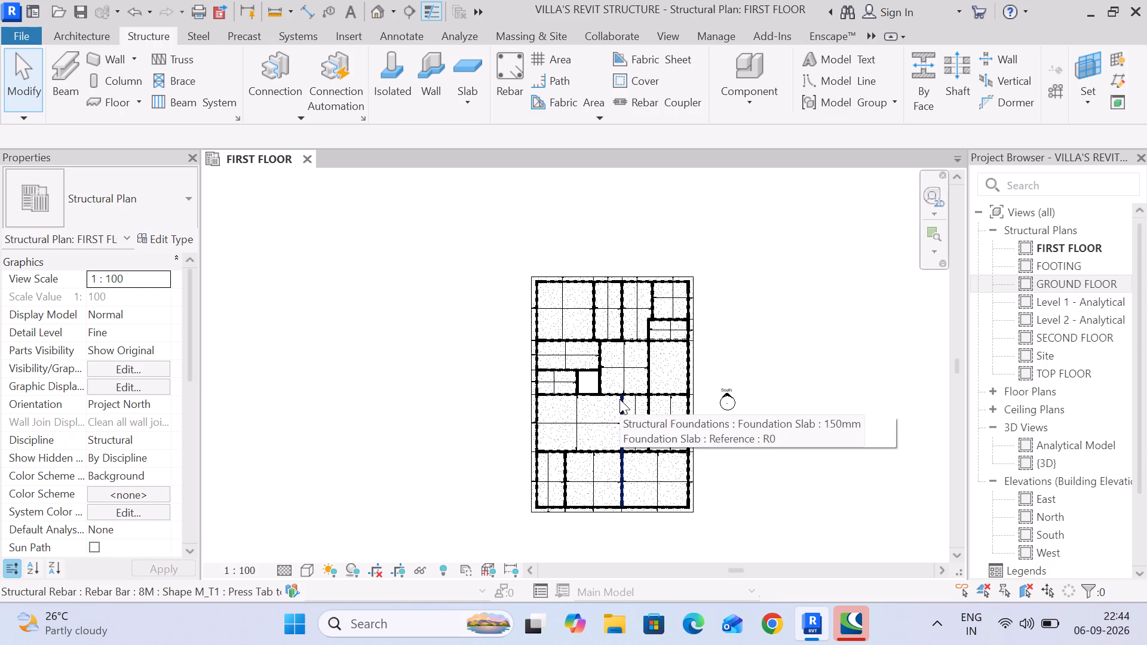
Examine the whole first-floor plan to check slab coverage across all rooms and along the outer edges.
middle_drag(671, 420, 653, 377)
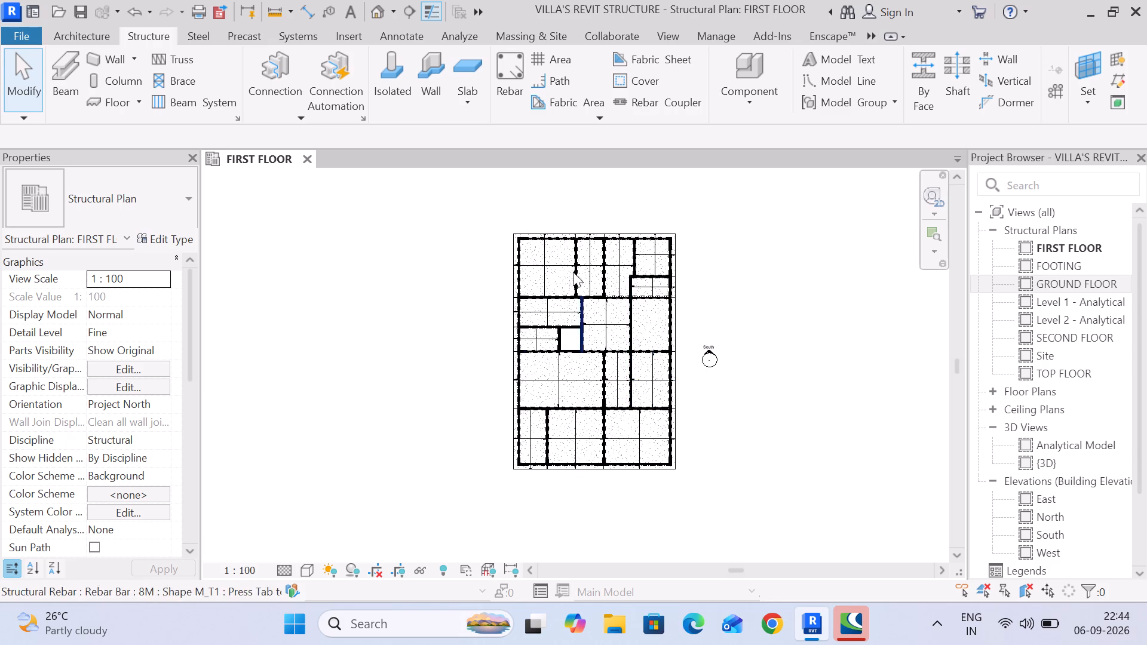
scroll(569, 265, up, 2)
scroll(602, 321, up, 1)
middle_drag(602, 321, 597, 297)
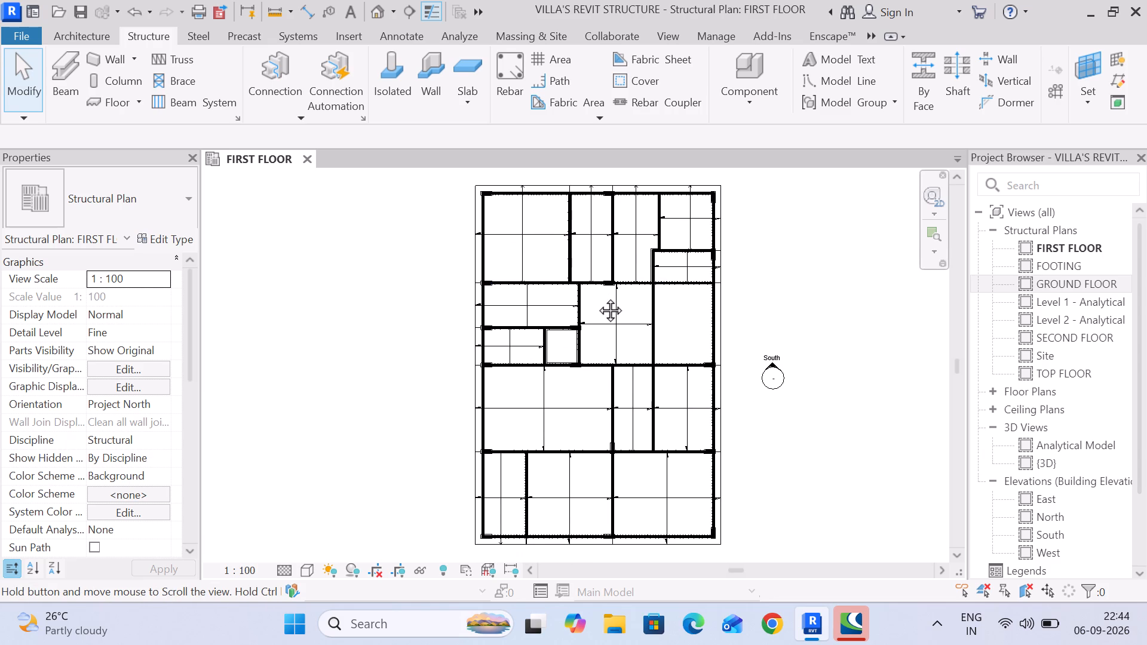
middle_drag(597, 297, 591, 306)
scroll(591, 306, up, 1)
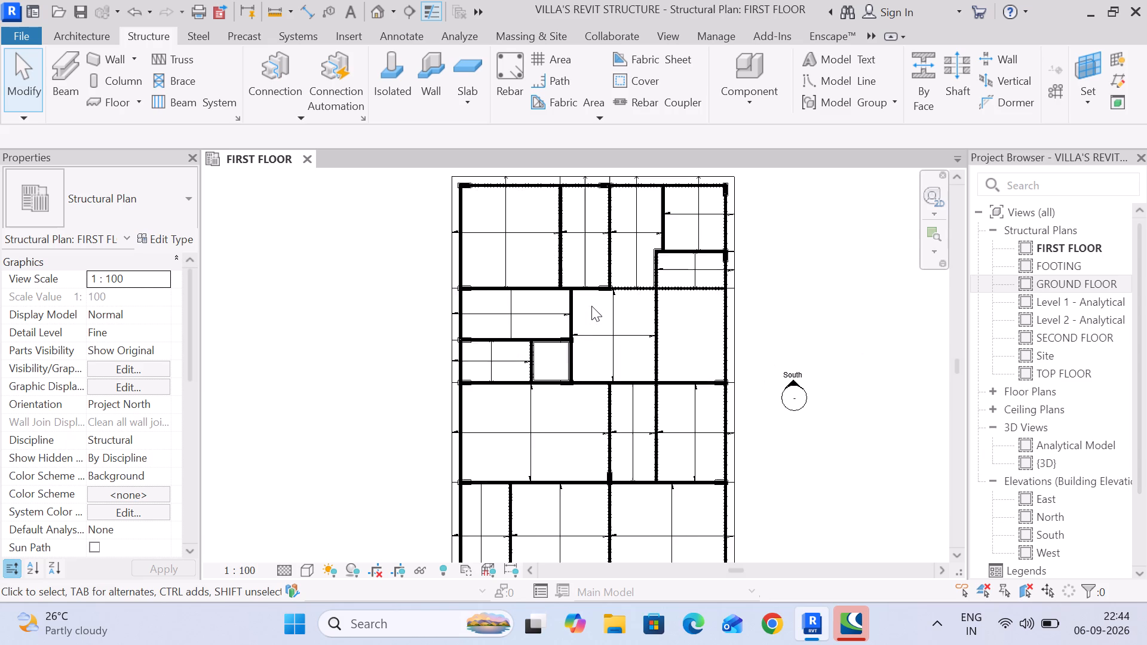
scroll(591, 306, down, 2)
scroll(609, 331, up, 1)
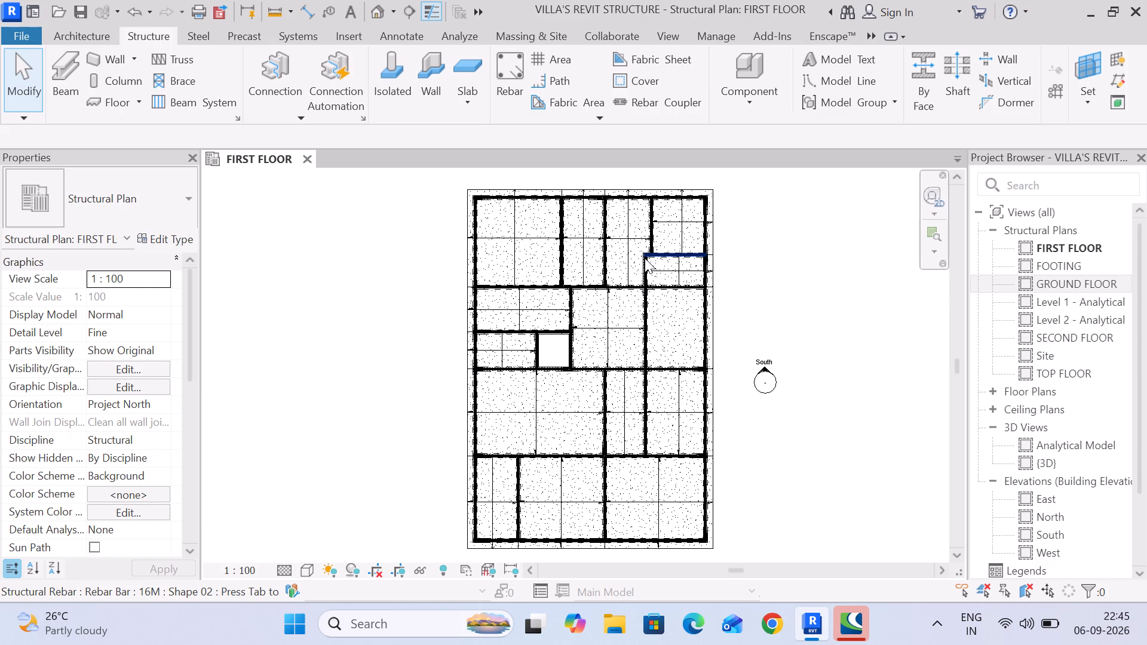
scroll(668, 294, up, 1)
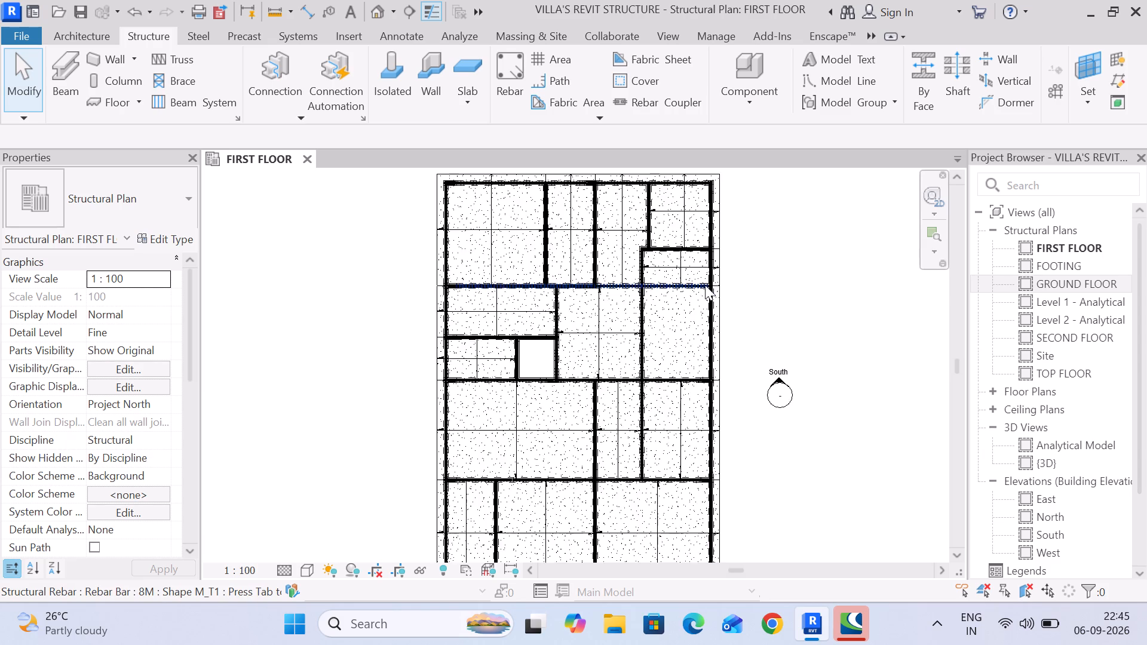
scroll(709, 287, down, 3)
scroll(680, 454, up, 2)
scroll(680, 455, down, 1)
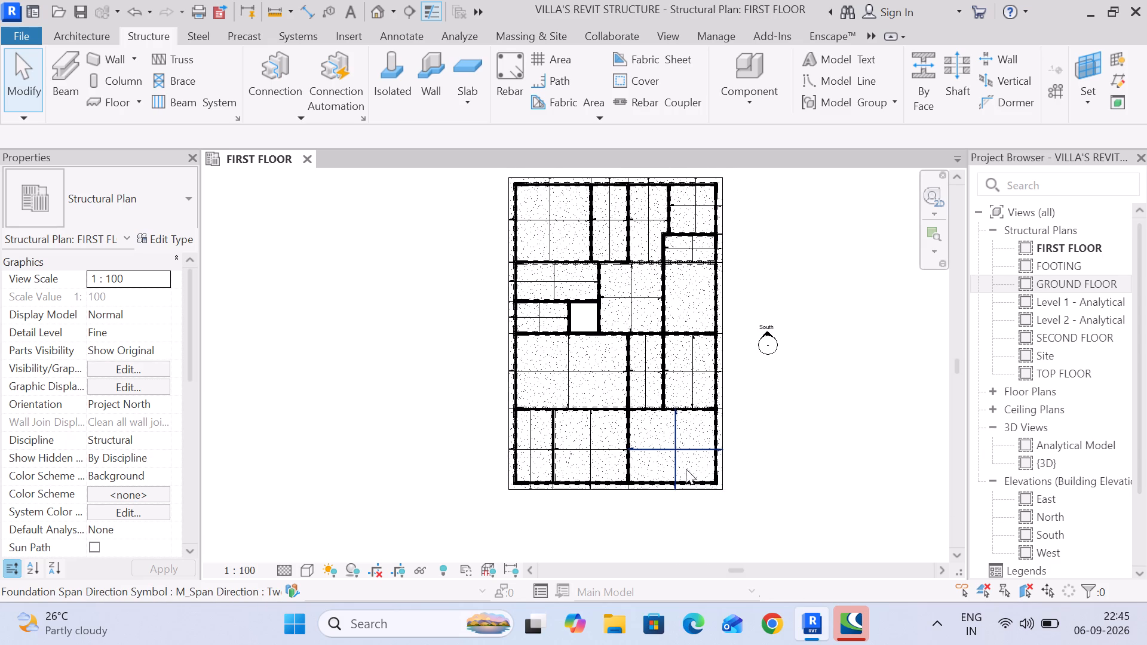
middle_drag(725, 484, 703, 445)
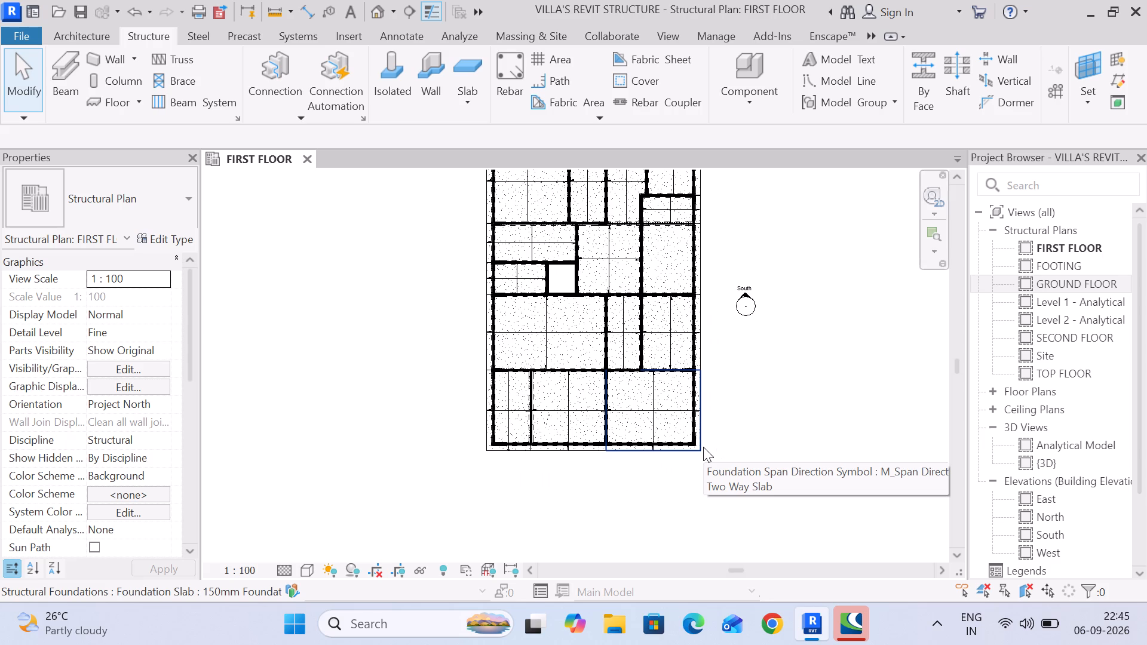
scroll(689, 429, down, 2)
middle_drag(719, 431, 691, 425)
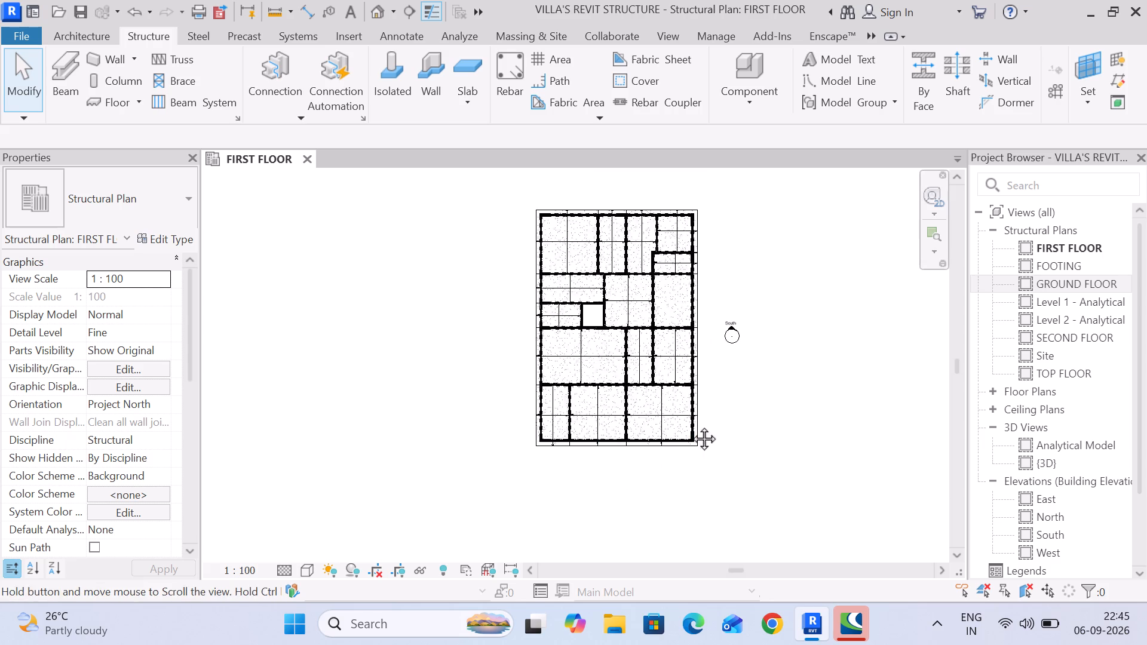
middle_drag(691, 425, 660, 416)
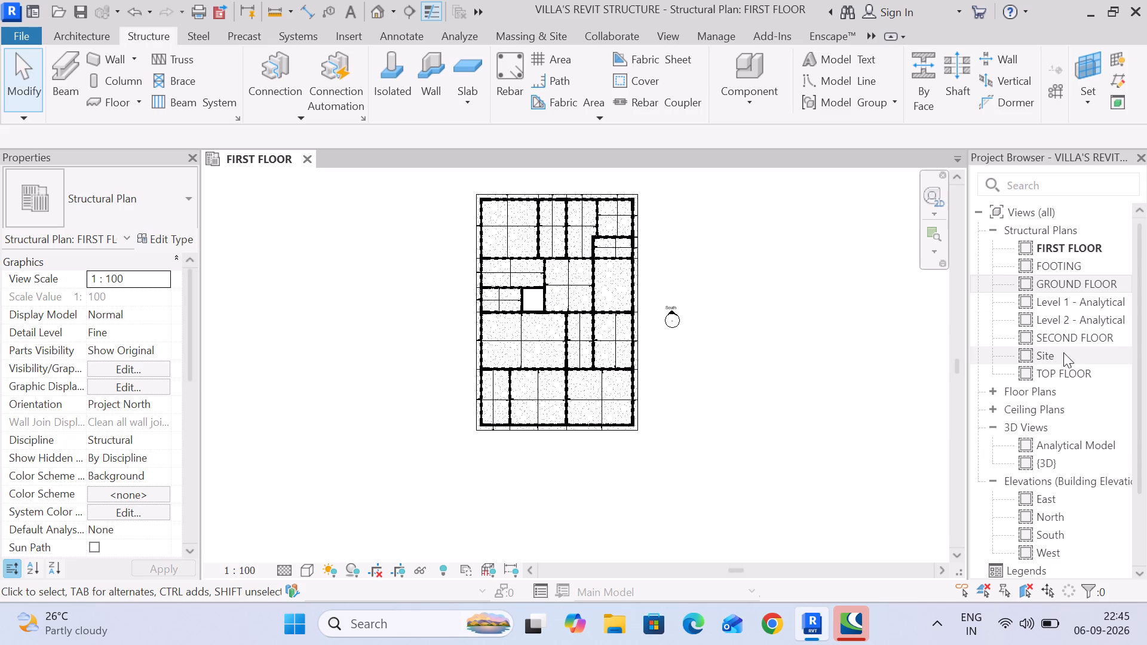
Open the SECOND FLOOR structural plan.
double_click(1063, 244)
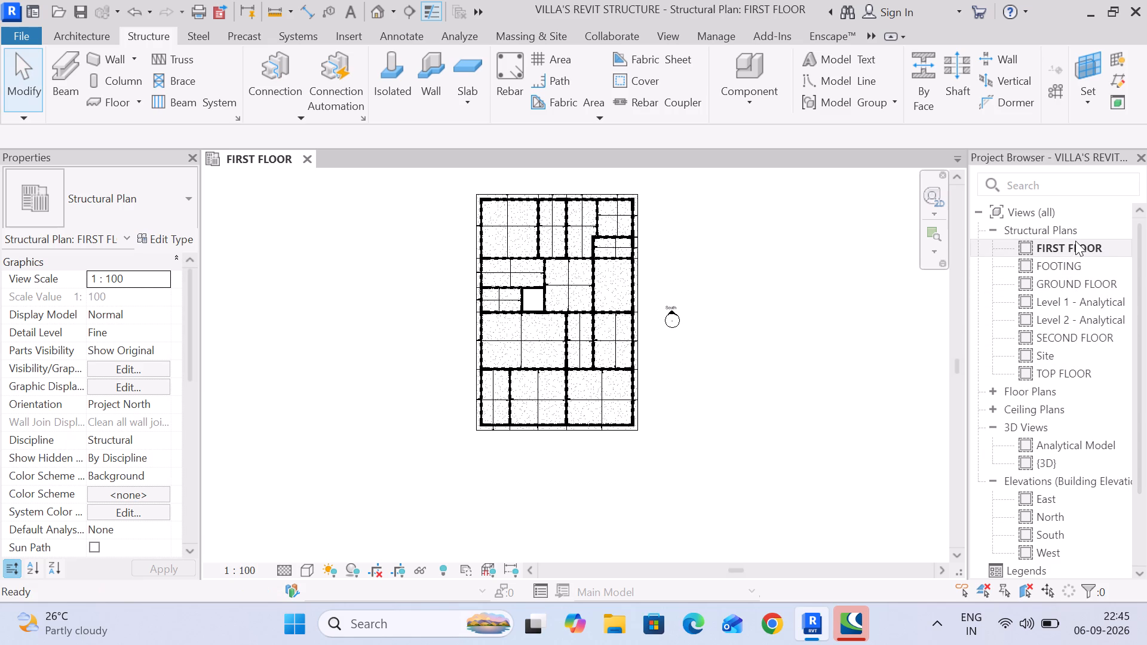
double_click(1077, 243)
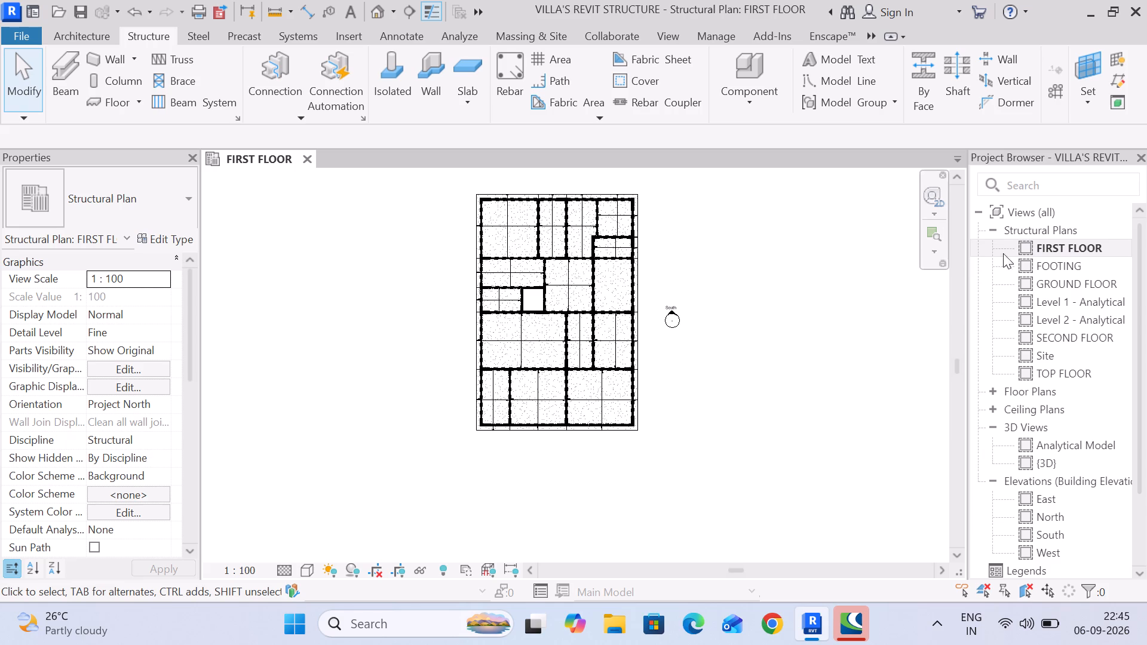
double_click(1087, 336)
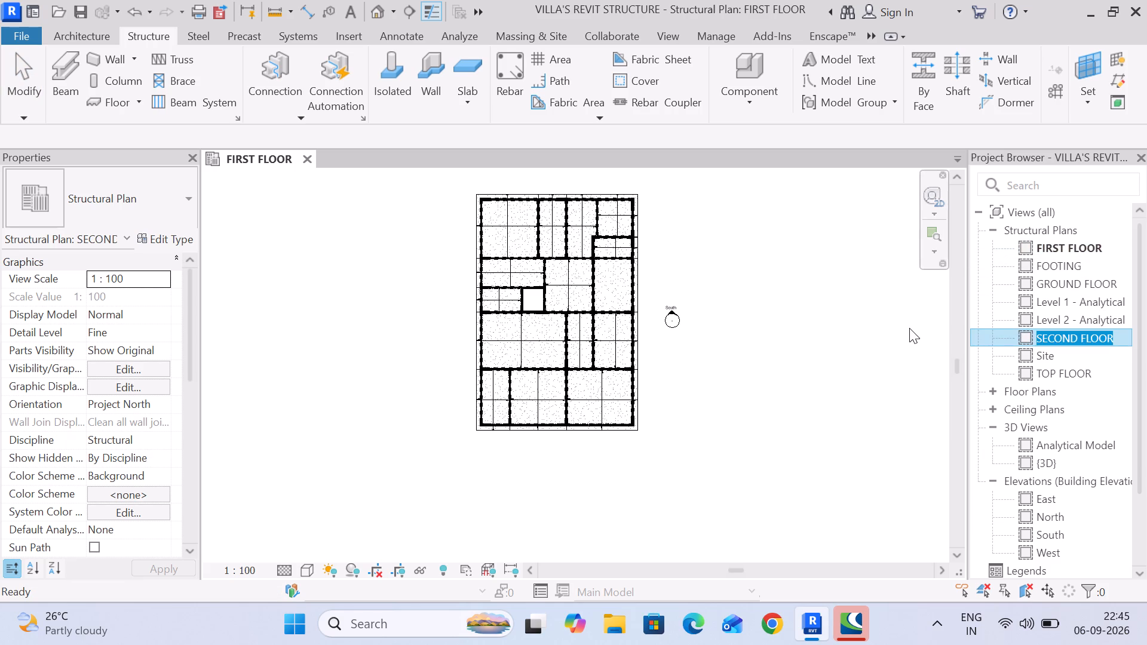
drag(1111, 376, 1109, 366)
double_click(1115, 342)
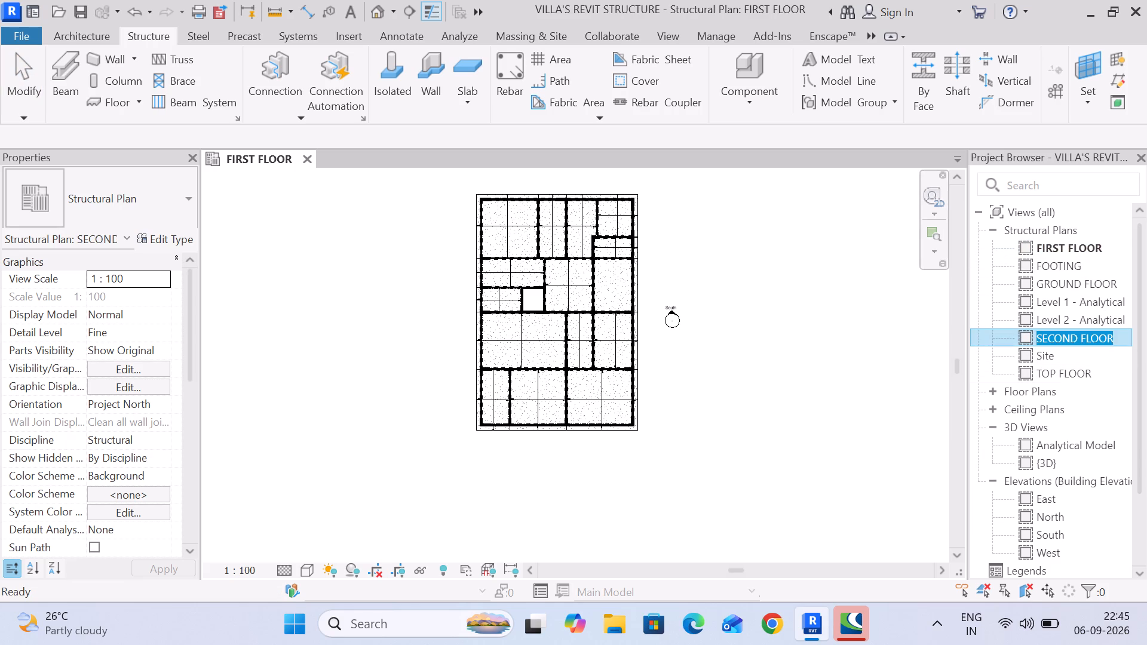
click(1128, 340)
double_click(1129, 340)
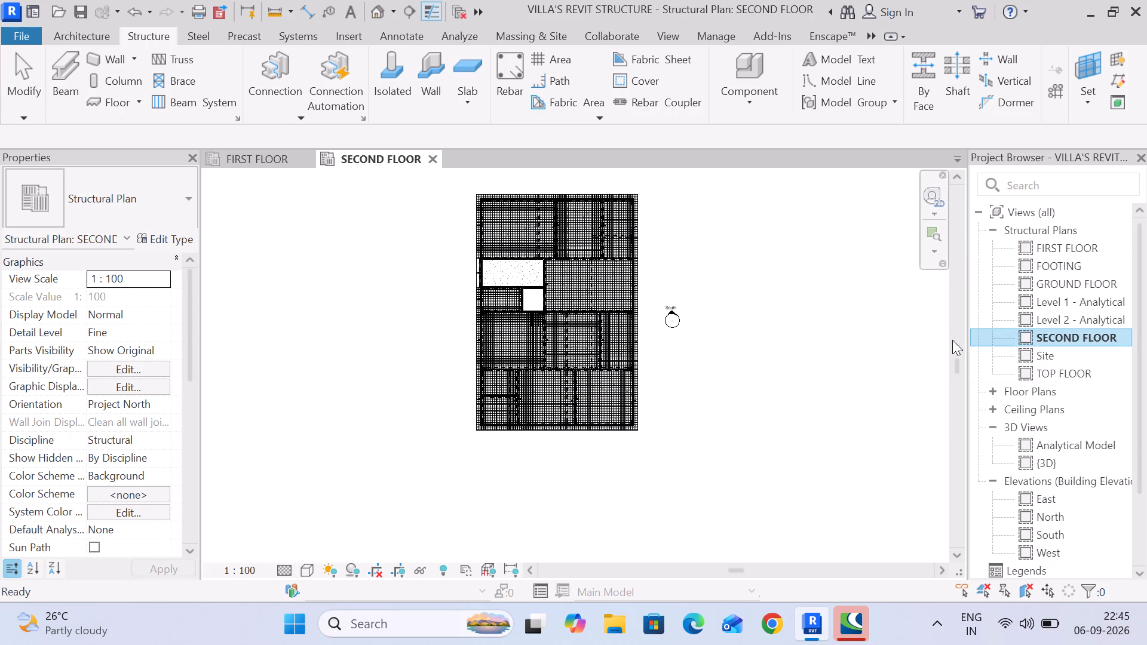
Examine the second-floor plan's slab reinforcement, checking the lower-right corner room and its outer edges.
scroll(617, 394, up, 3)
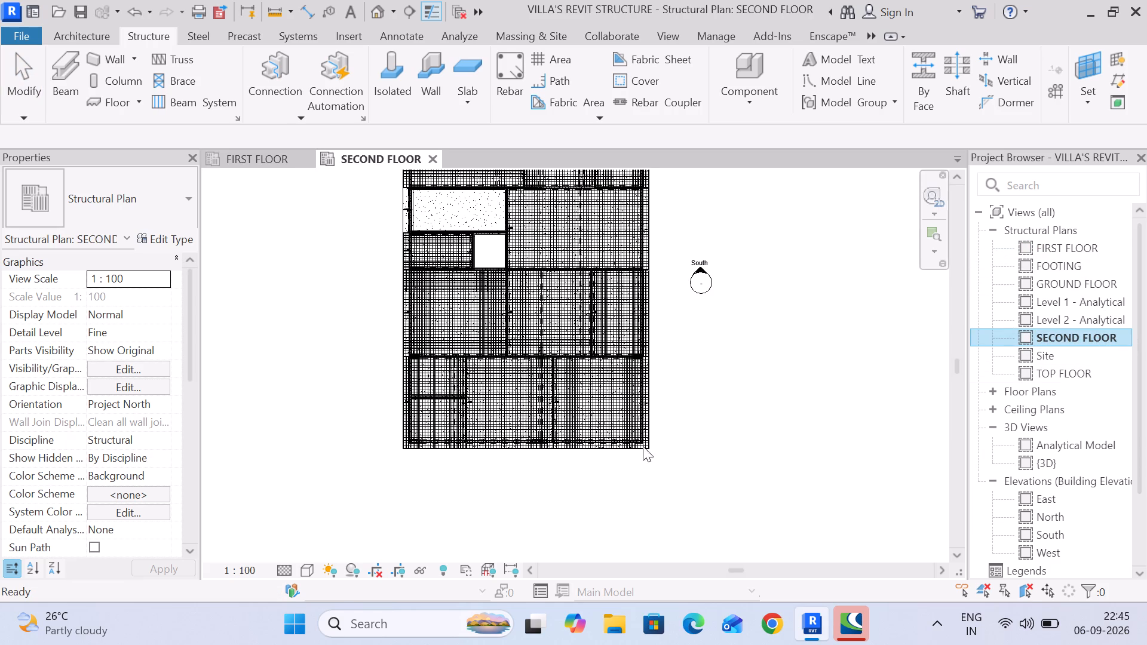
scroll(643, 449, up, 5)
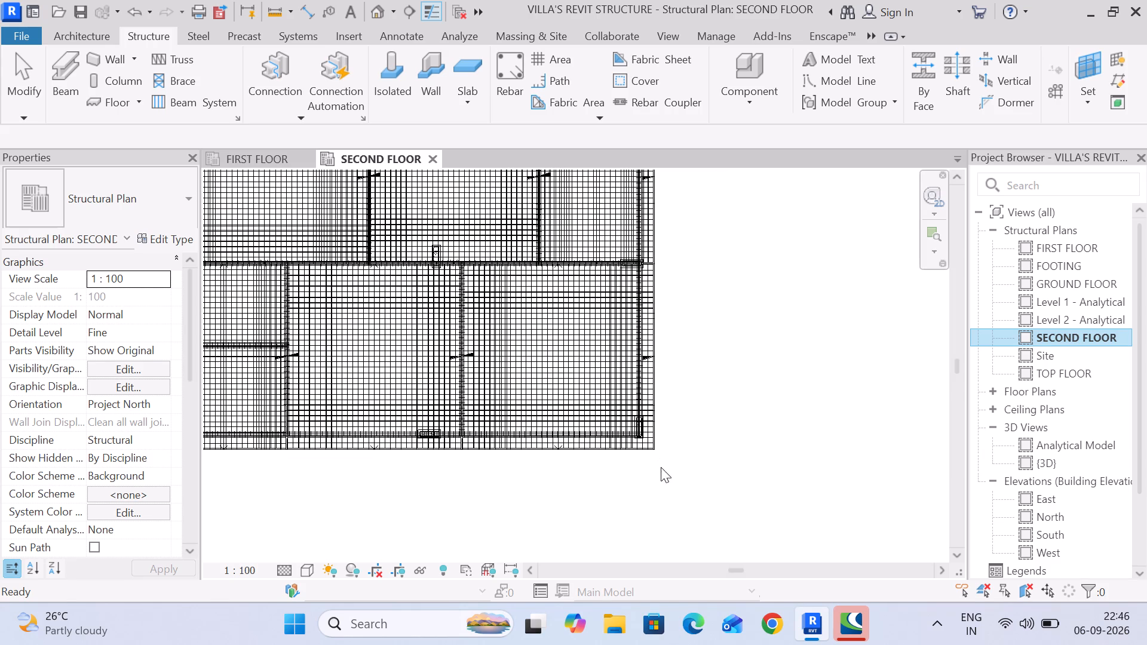
drag(662, 469, 661, 437)
scroll(660, 446, down, 2)
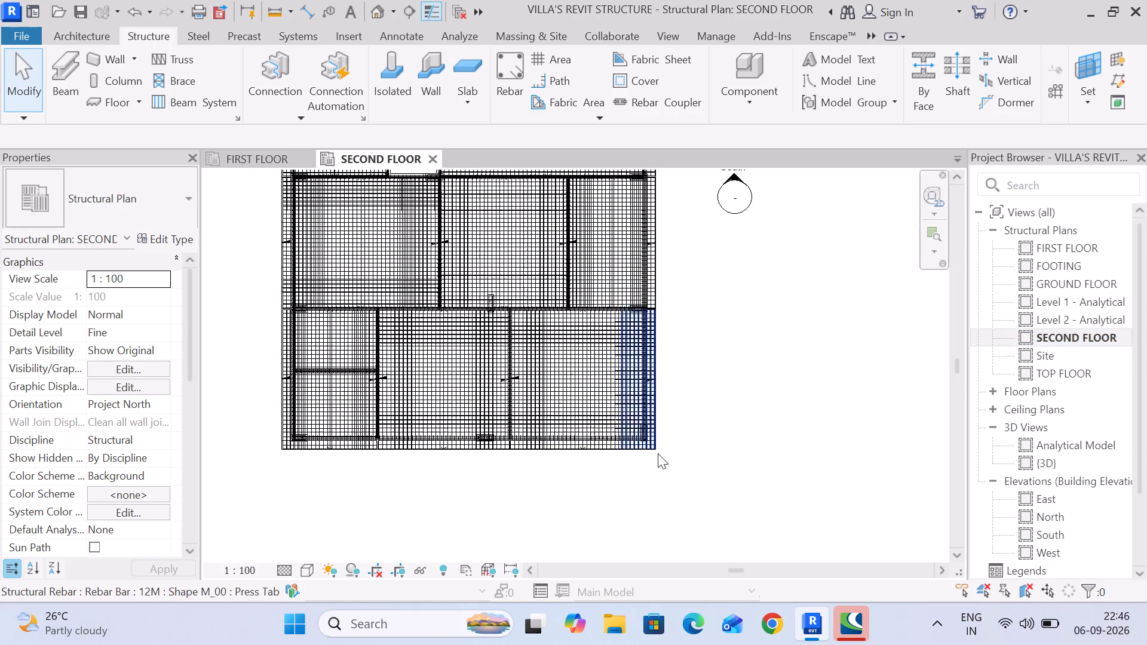
scroll(658, 453, down, 3)
click(692, 447)
drag(685, 477, 654, 444)
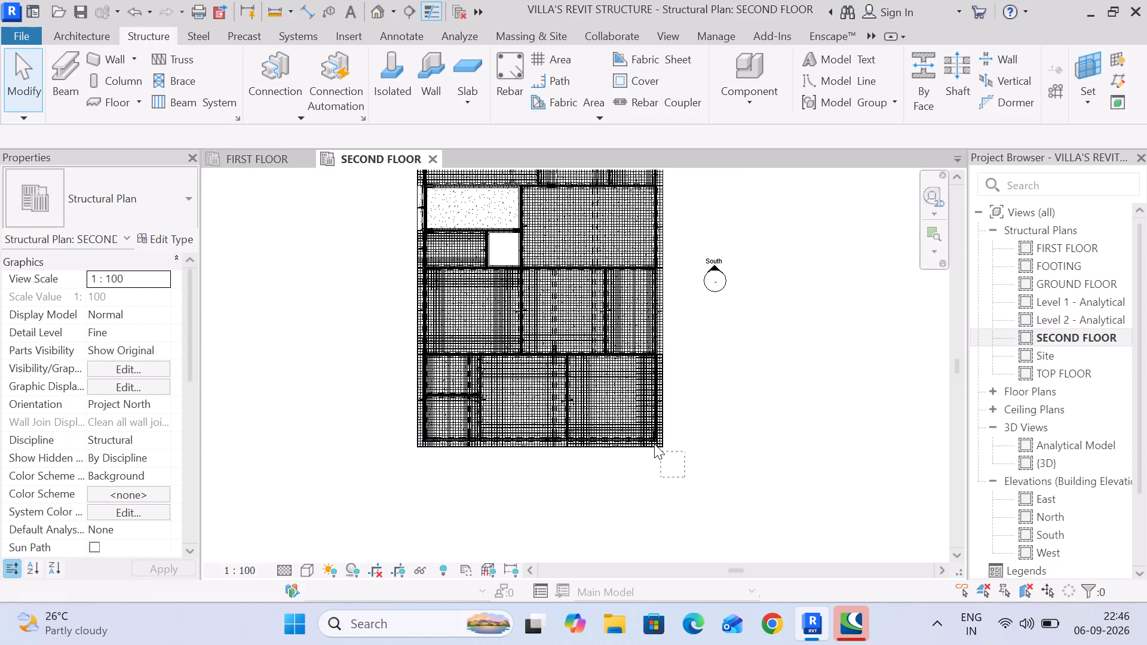
drag(654, 444, 689, 452)
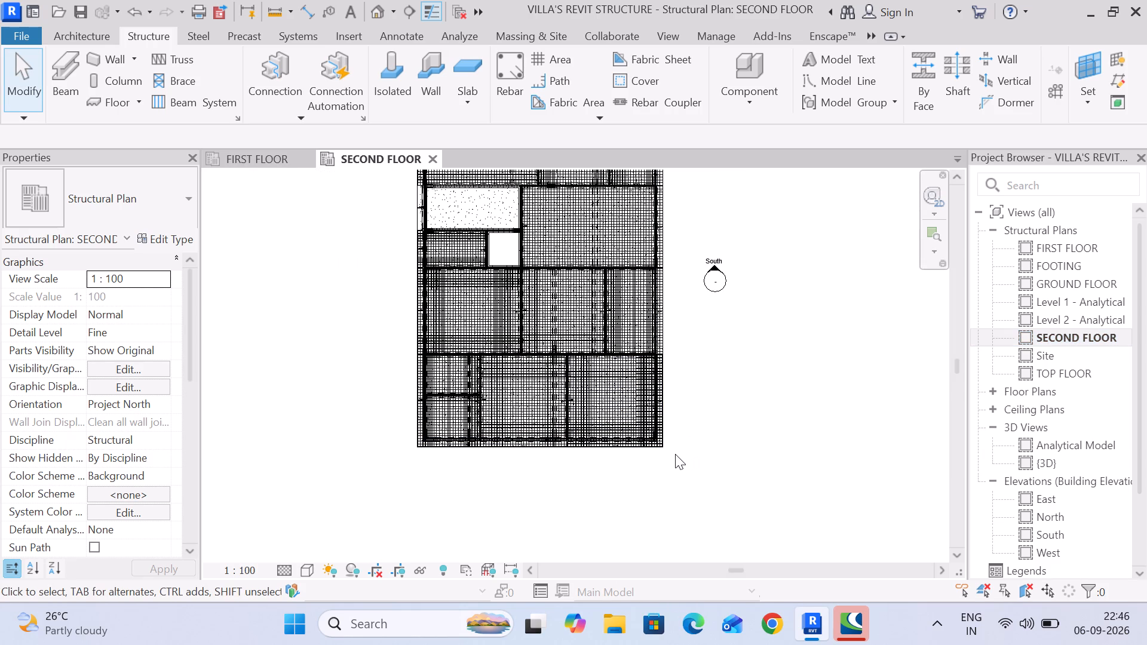
drag(674, 454, 581, 363)
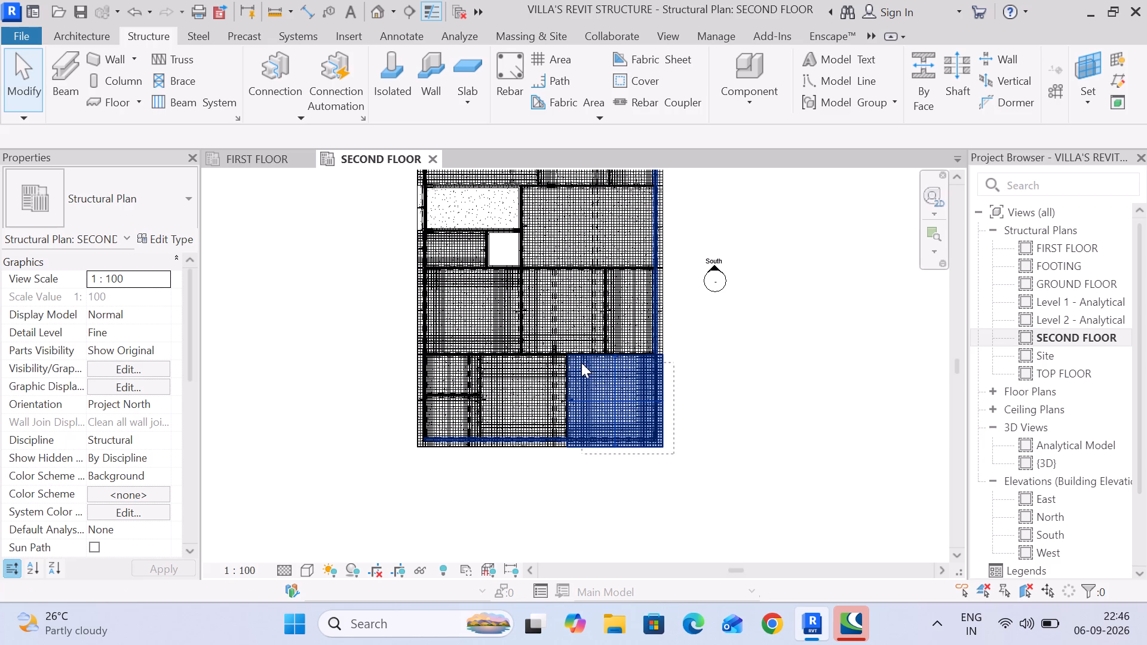
drag(581, 363, 711, 394)
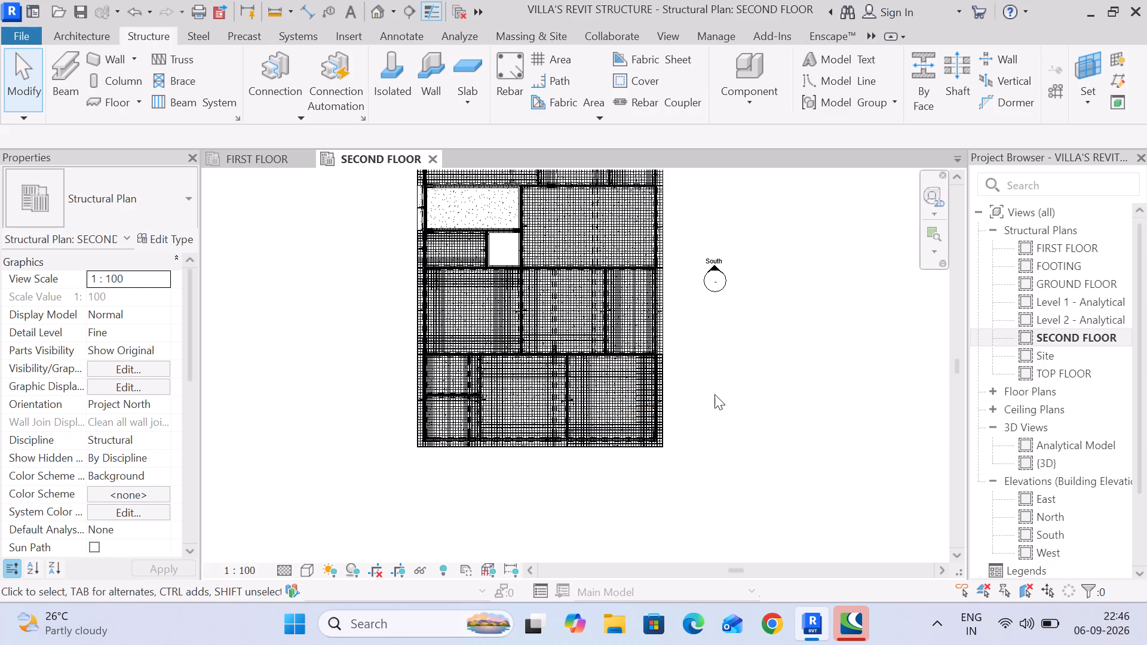
scroll(716, 397, down, 3)
middle_drag(714, 404, 680, 419)
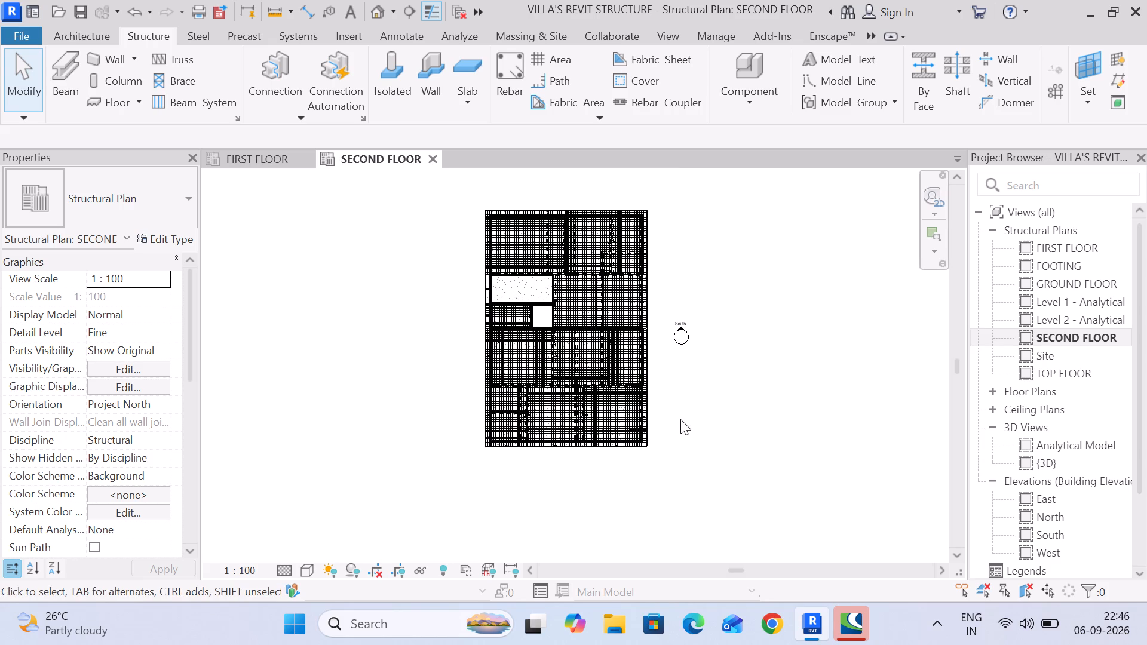
Select the beam and its rebar beside the unreinforced room, extend the selection to all matching instances, and temporarily hide them.
scroll(545, 315, up, 11)
drag(537, 334, 517, 272)
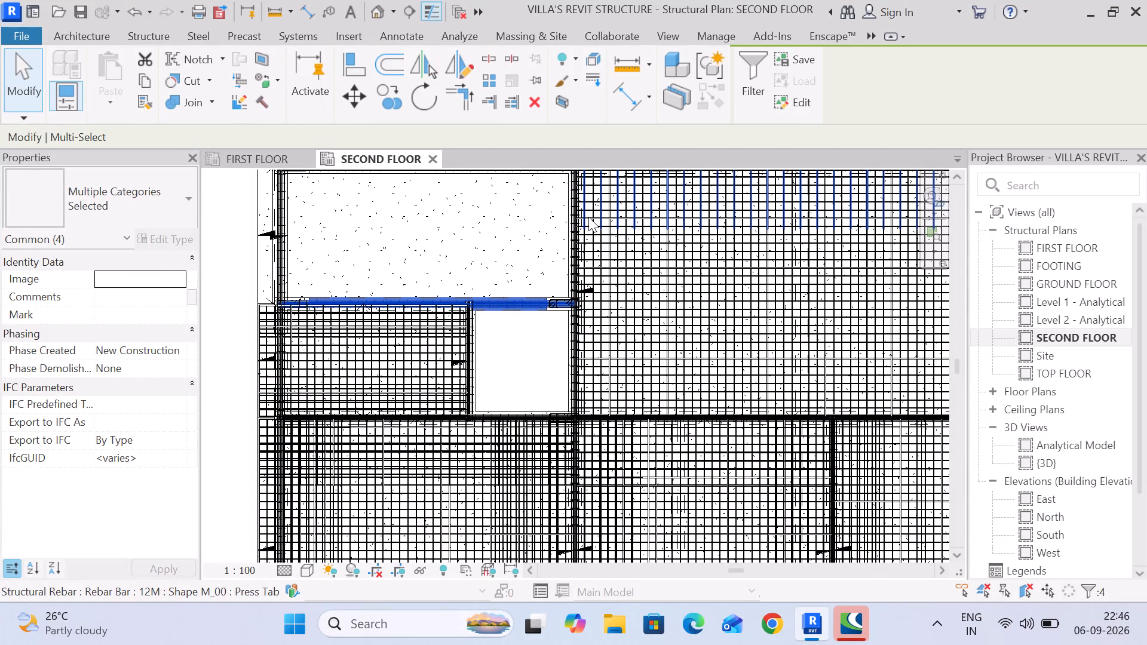
text(sa)
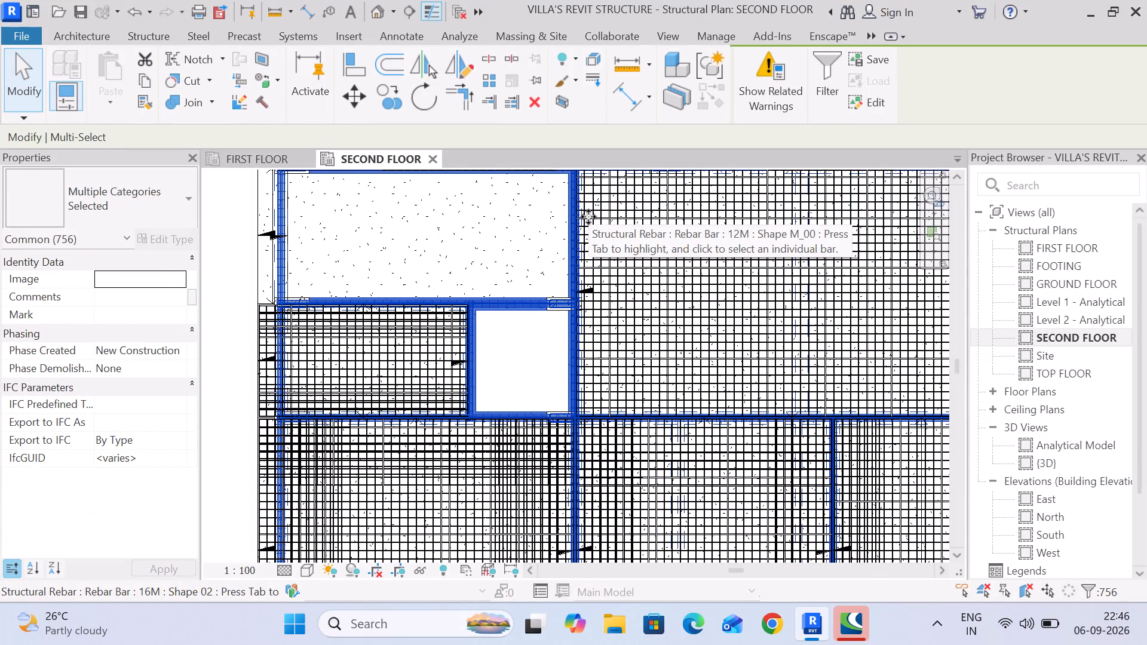
scroll(685, 254, down, 9)
scroll(692, 312, down, 3)
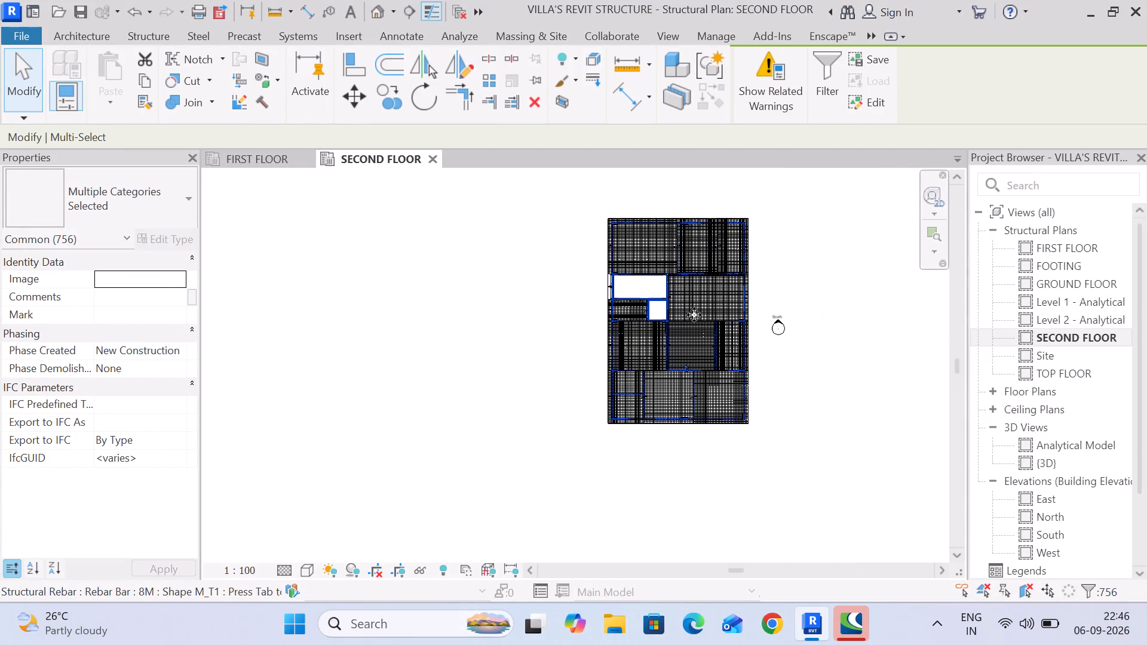
click(419, 571)
click(459, 526)
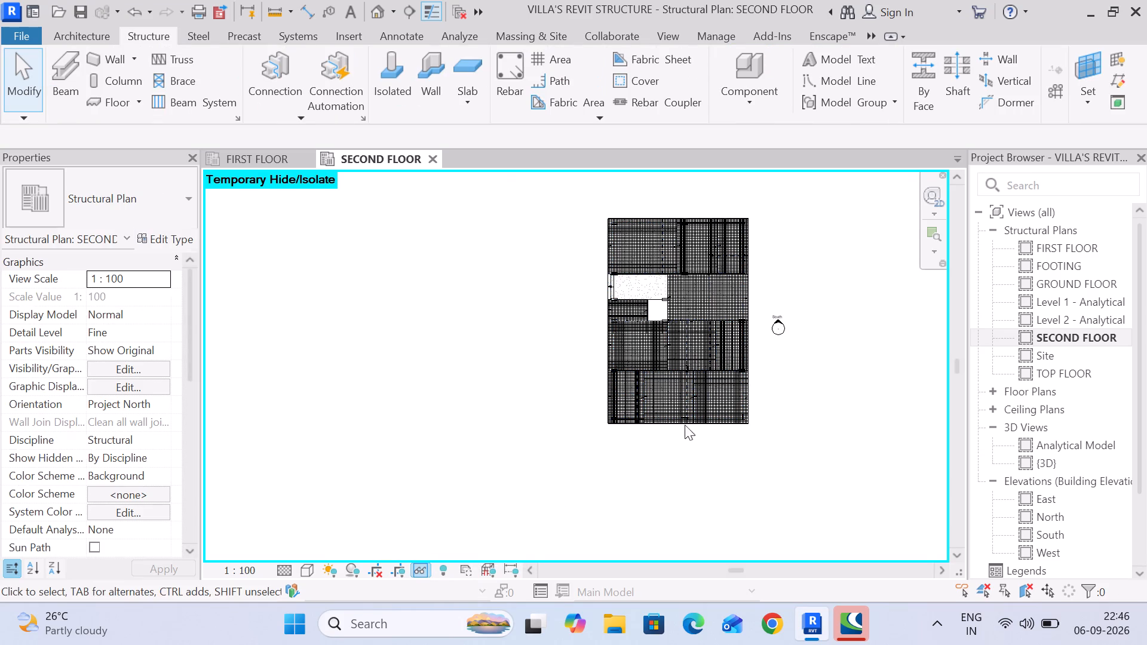
Examine the remaining rebar across the lower rooms, including the 12M bar set along their shared upper edge.
scroll(709, 404, up, 11)
middle_drag(818, 422, 652, 382)
scroll(661, 385, down, 3)
click(725, 466)
click(738, 458)
scroll(592, 304, up, 1)
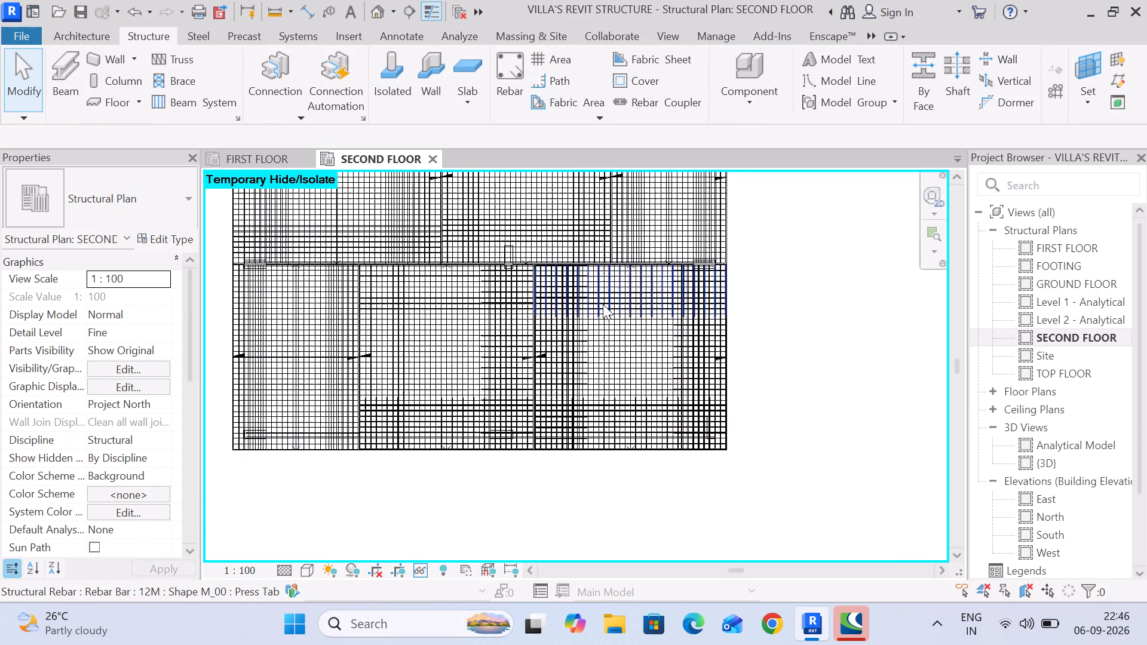
scroll(603, 304, up, 3)
scroll(669, 254, up, 5)
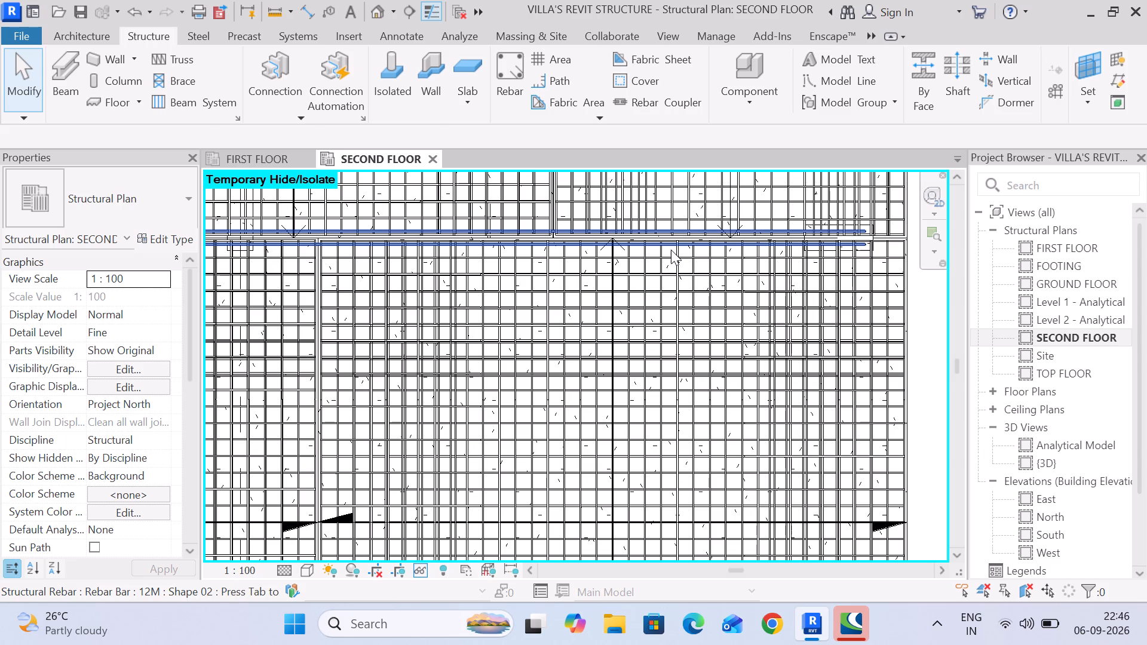
click(671, 250)
scroll(673, 252, down, 7)
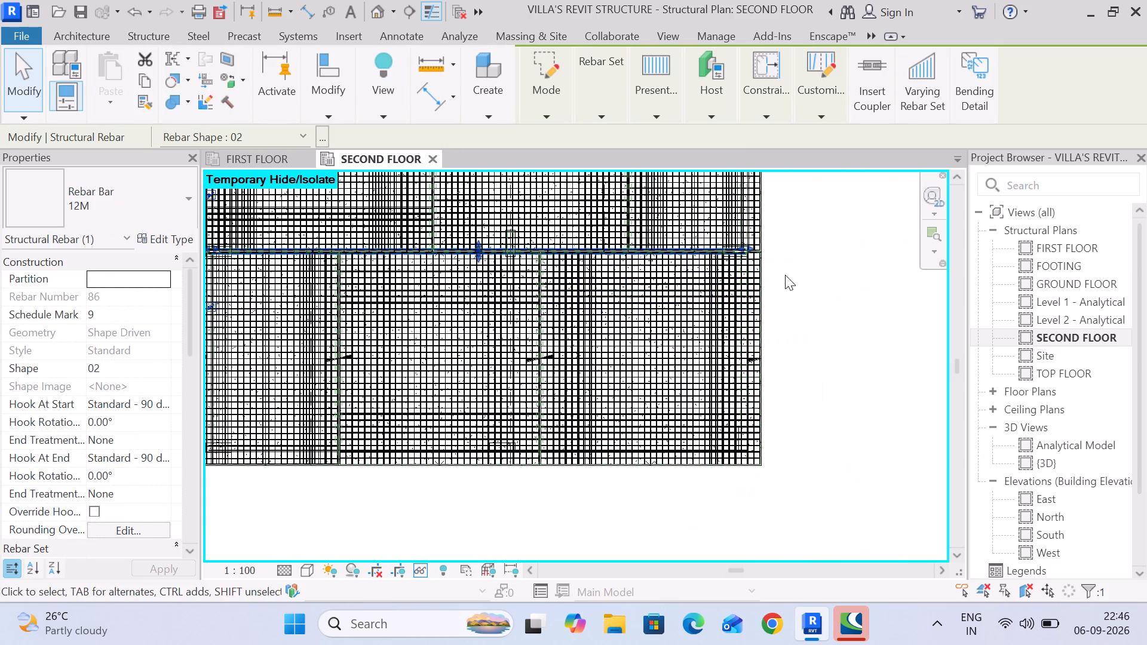
click(785, 275)
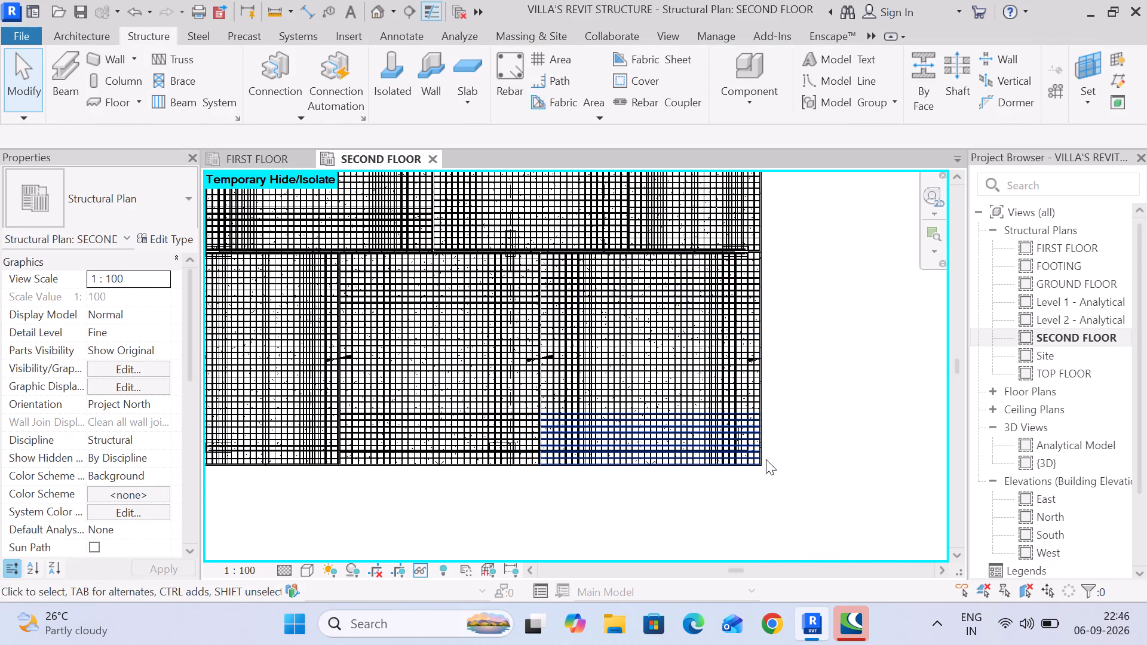
scroll(766, 475, down, 4)
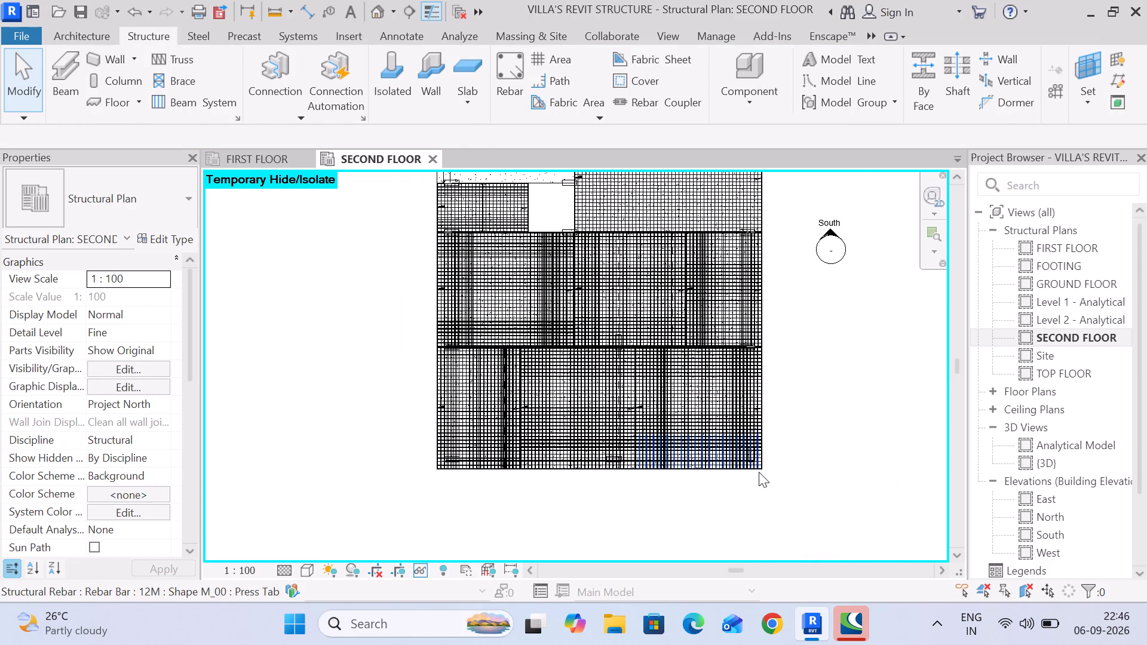
scroll(768, 463, down, 4)
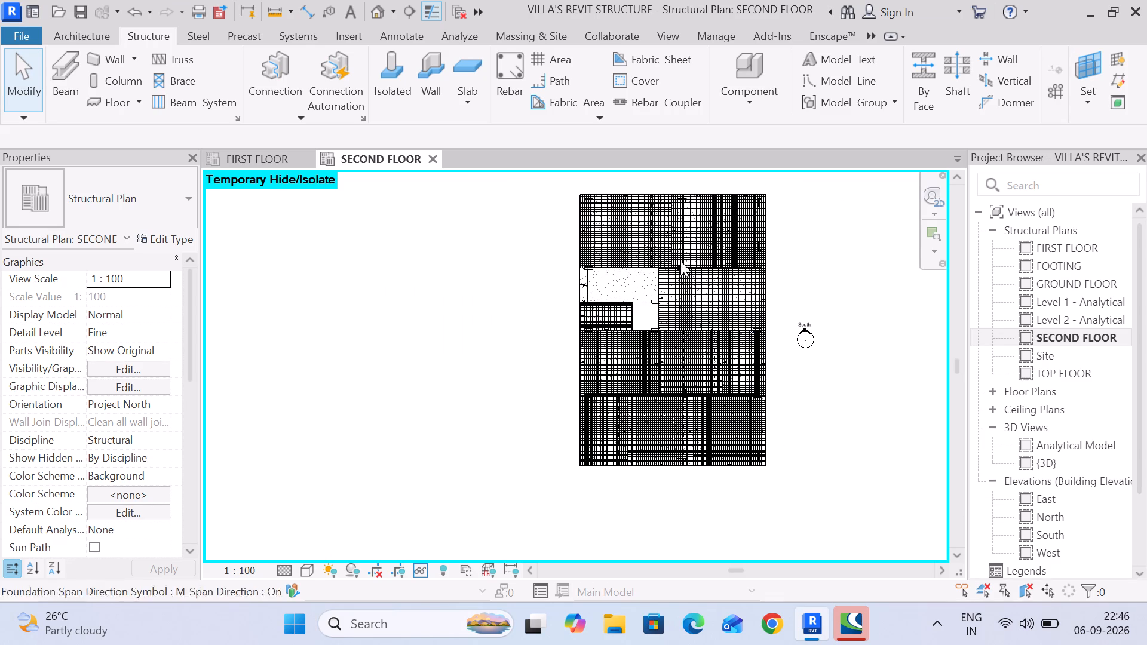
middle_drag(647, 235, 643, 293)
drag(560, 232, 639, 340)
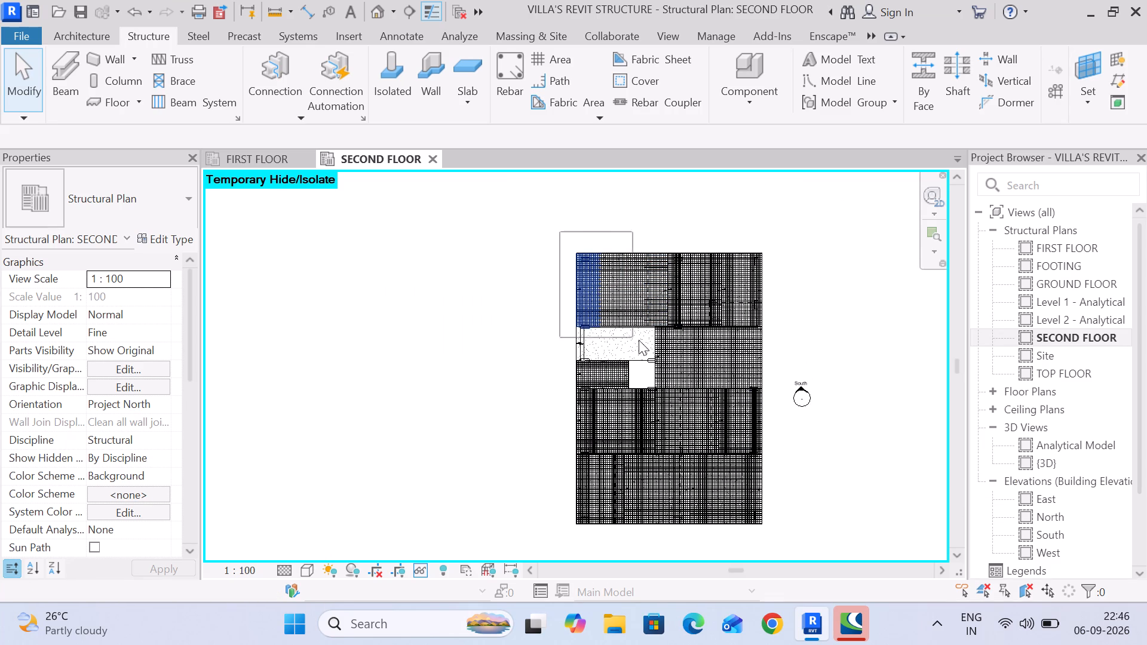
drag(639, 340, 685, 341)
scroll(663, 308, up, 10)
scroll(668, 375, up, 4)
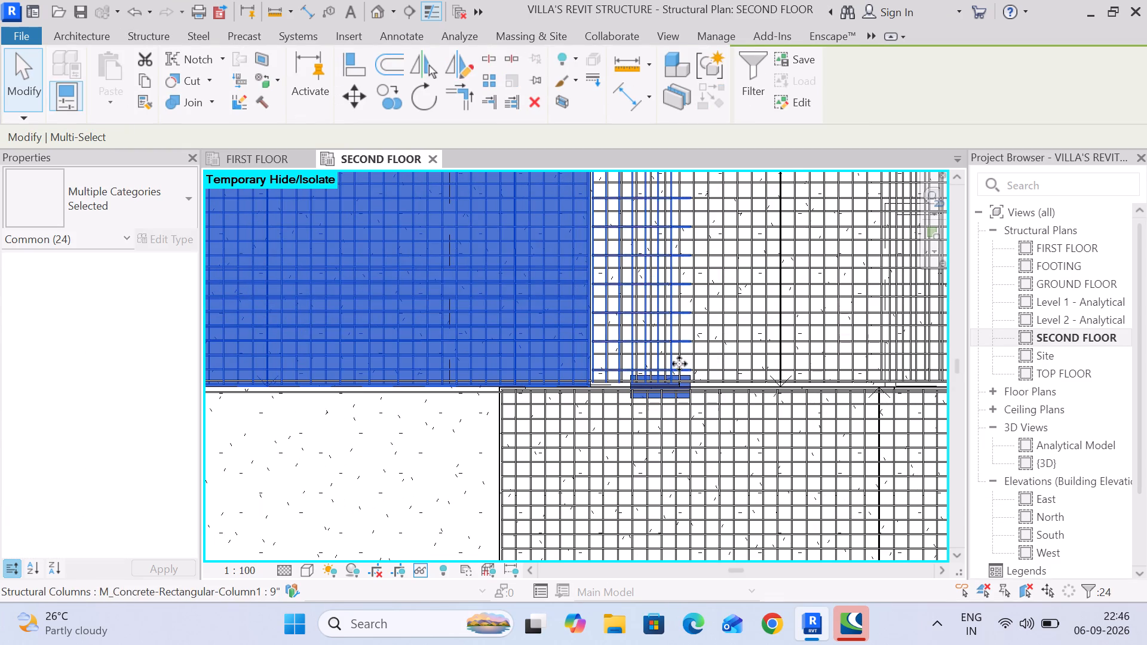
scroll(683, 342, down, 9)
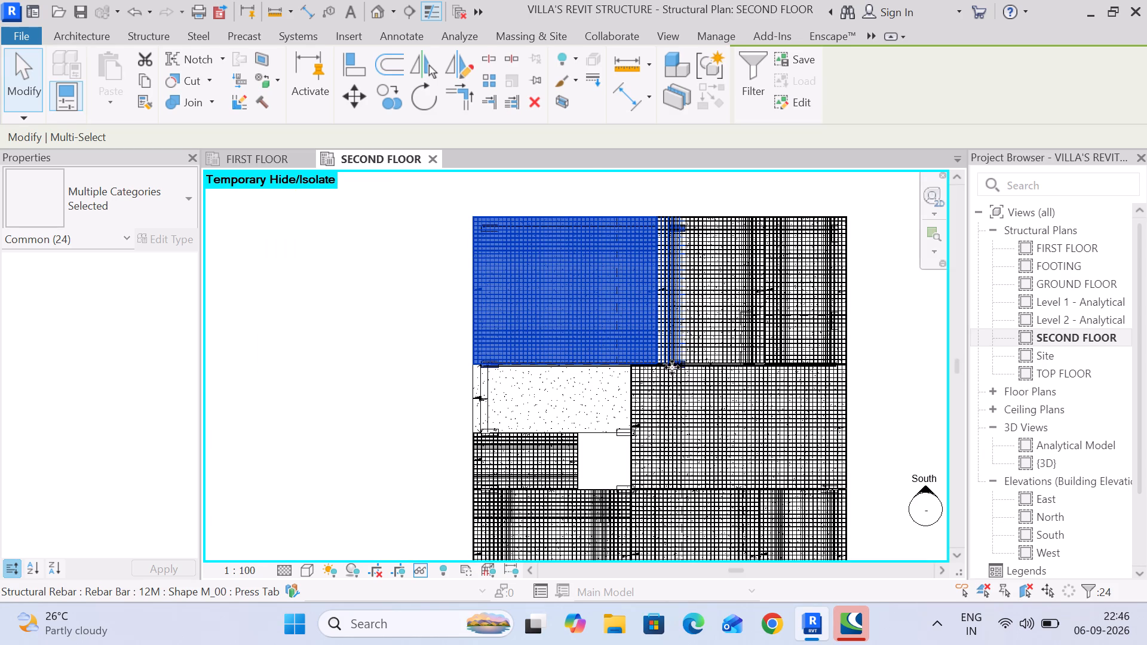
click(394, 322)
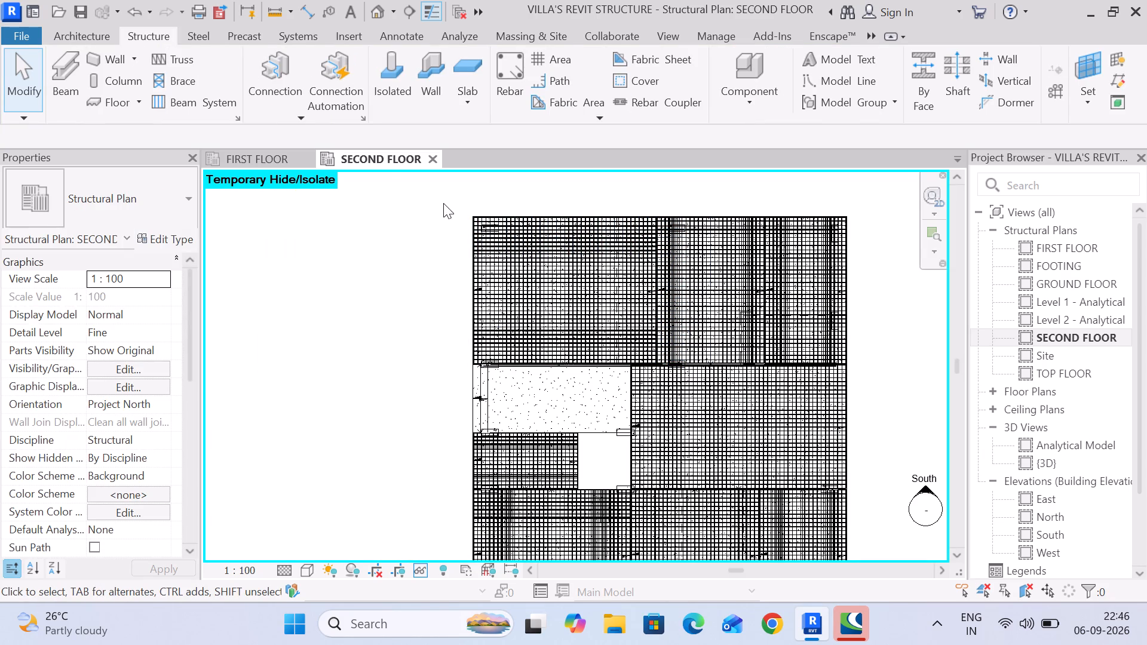
Select the upper-left corner room's slab elements and filter the selection to Structural Rebar only.
drag(459, 202, 607, 366)
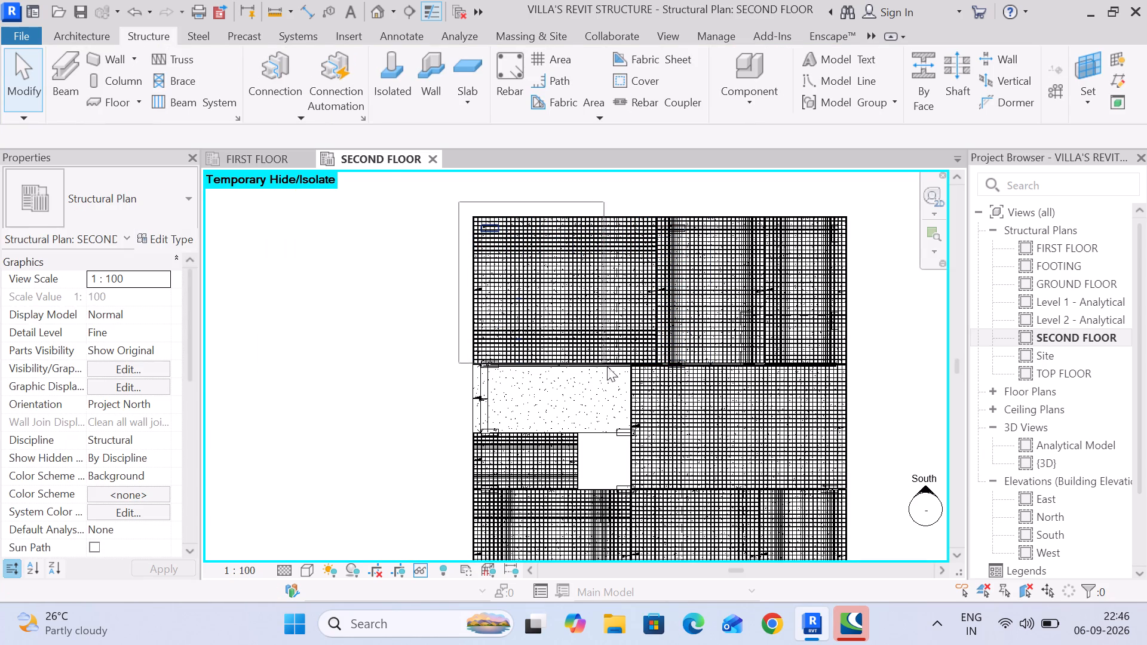
drag(607, 366, 663, 379)
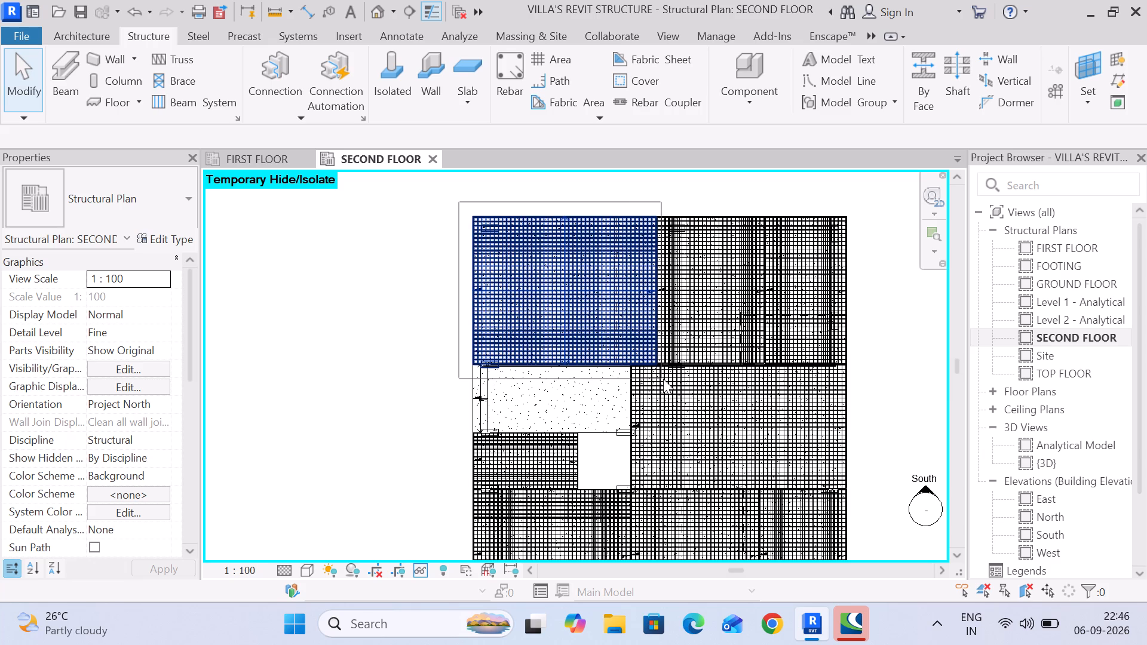
drag(663, 379, 663, 373)
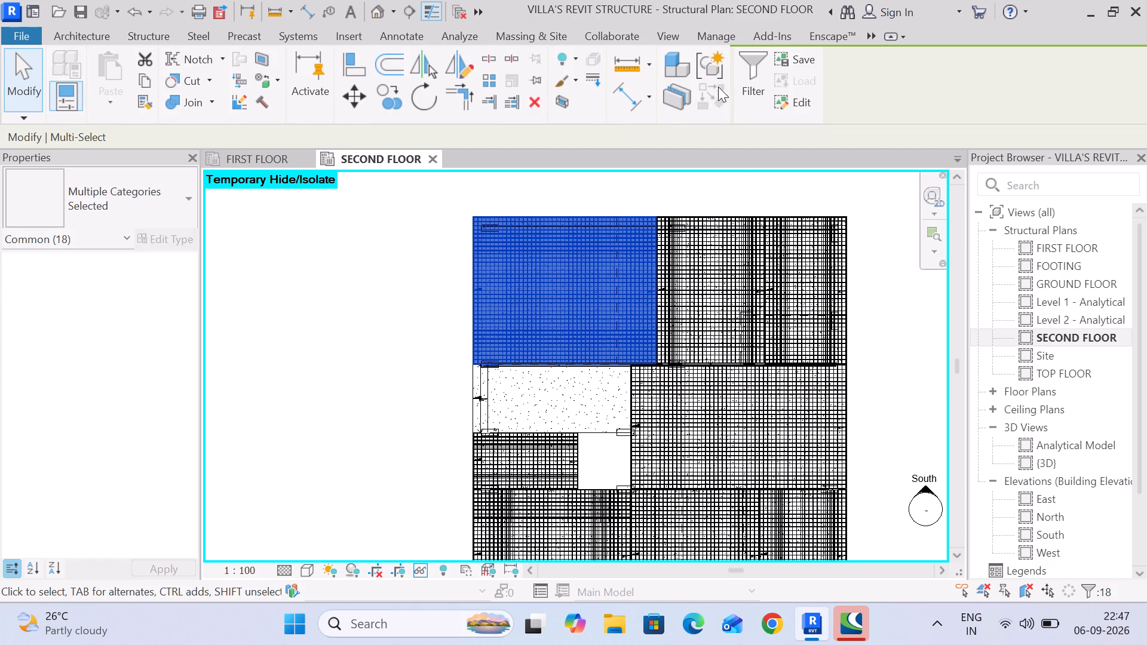
click(746, 67)
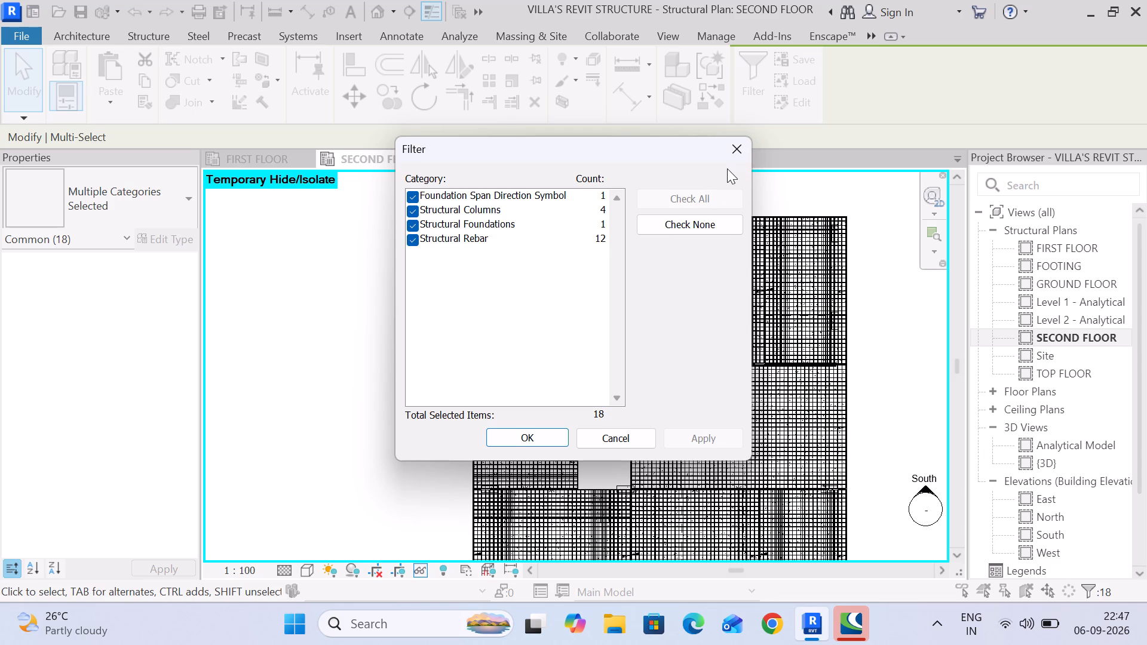
click(710, 217)
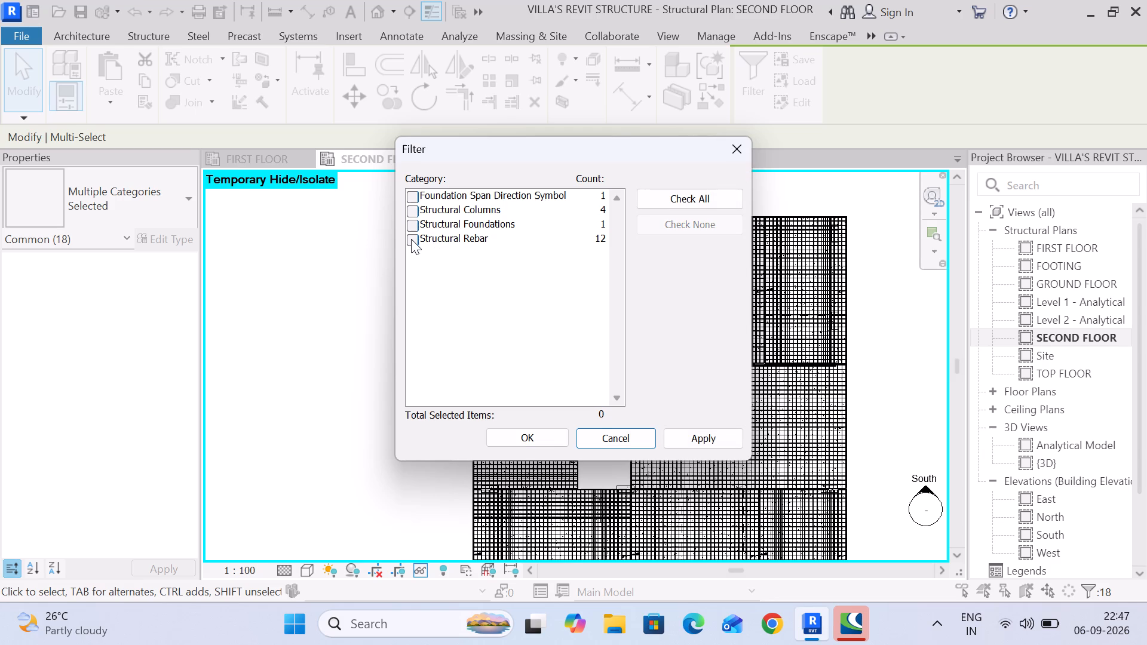
click(411, 239)
click(532, 432)
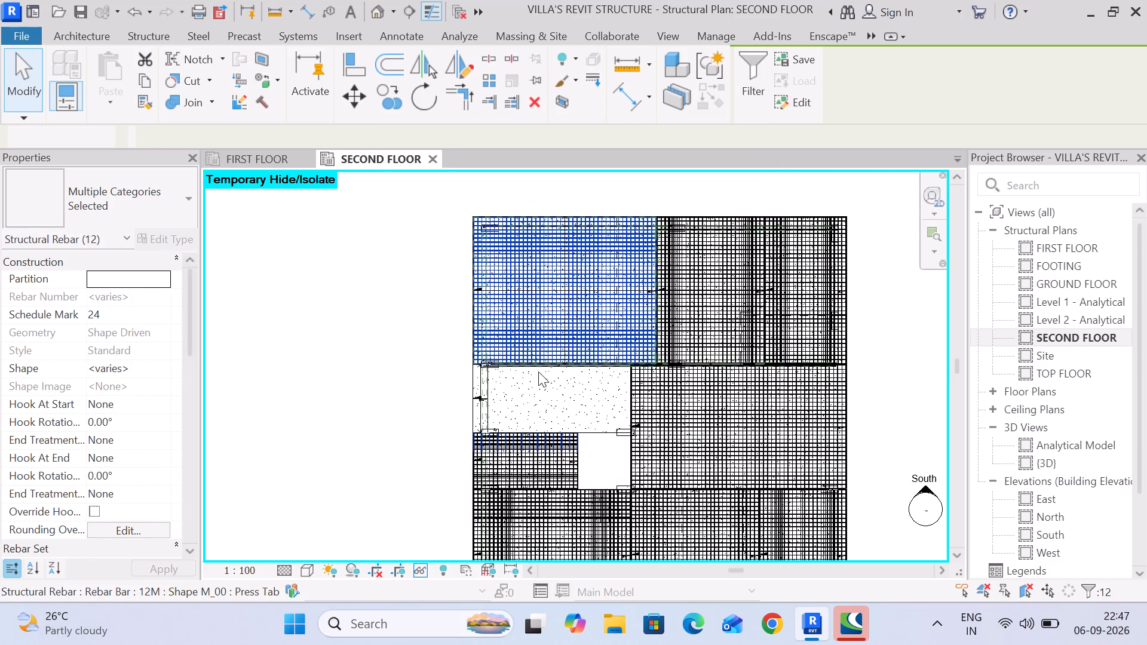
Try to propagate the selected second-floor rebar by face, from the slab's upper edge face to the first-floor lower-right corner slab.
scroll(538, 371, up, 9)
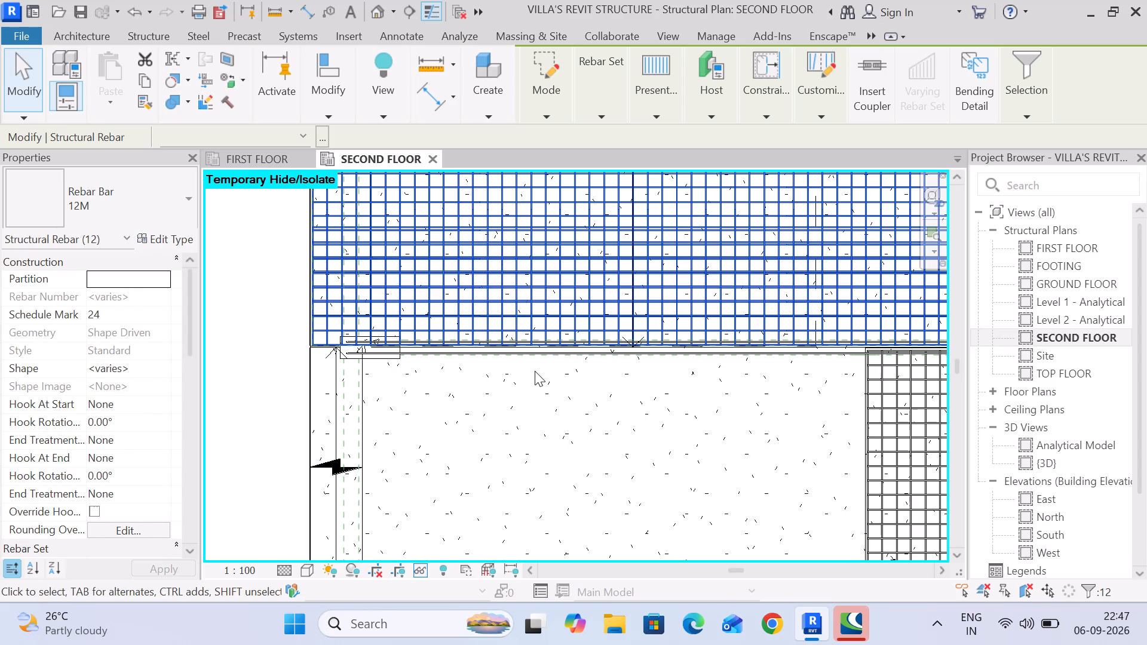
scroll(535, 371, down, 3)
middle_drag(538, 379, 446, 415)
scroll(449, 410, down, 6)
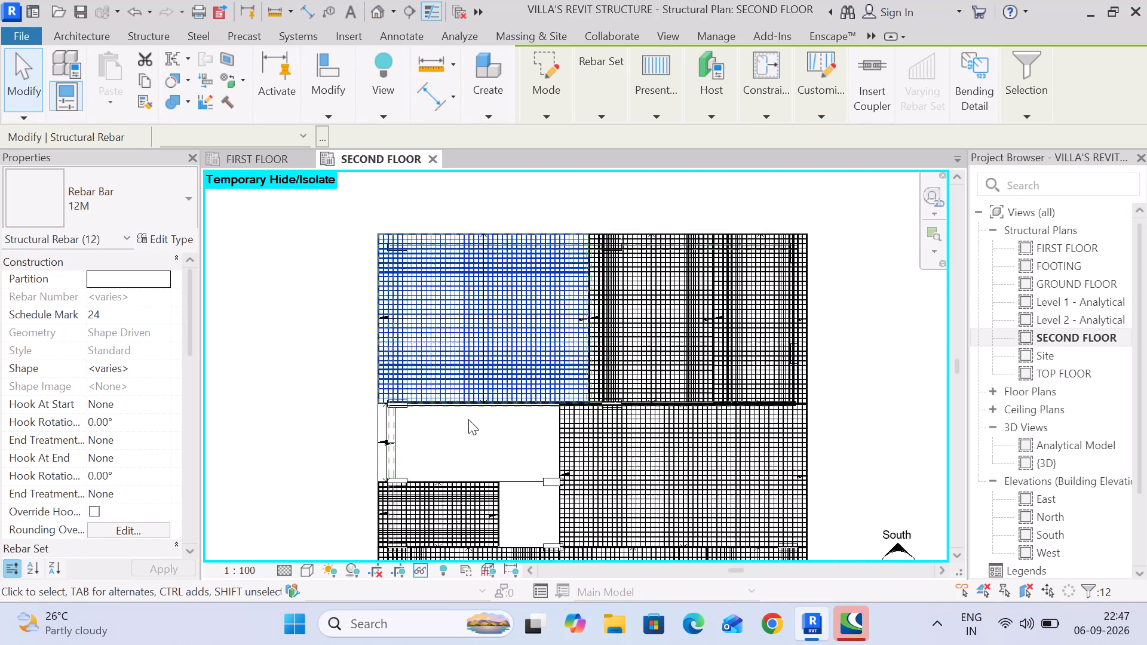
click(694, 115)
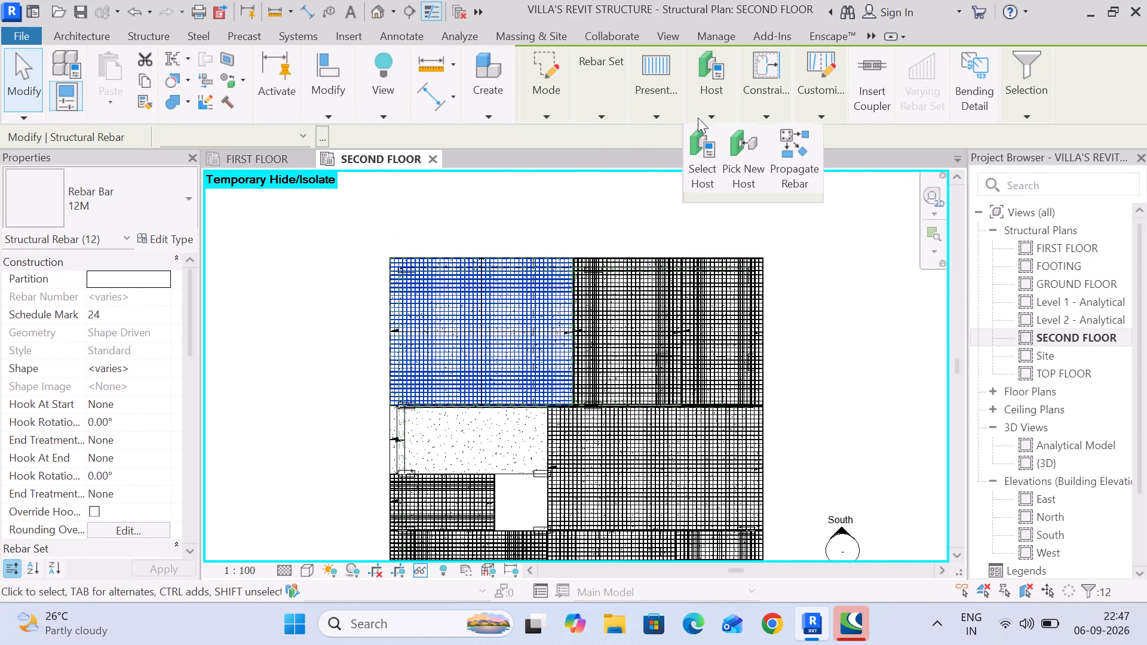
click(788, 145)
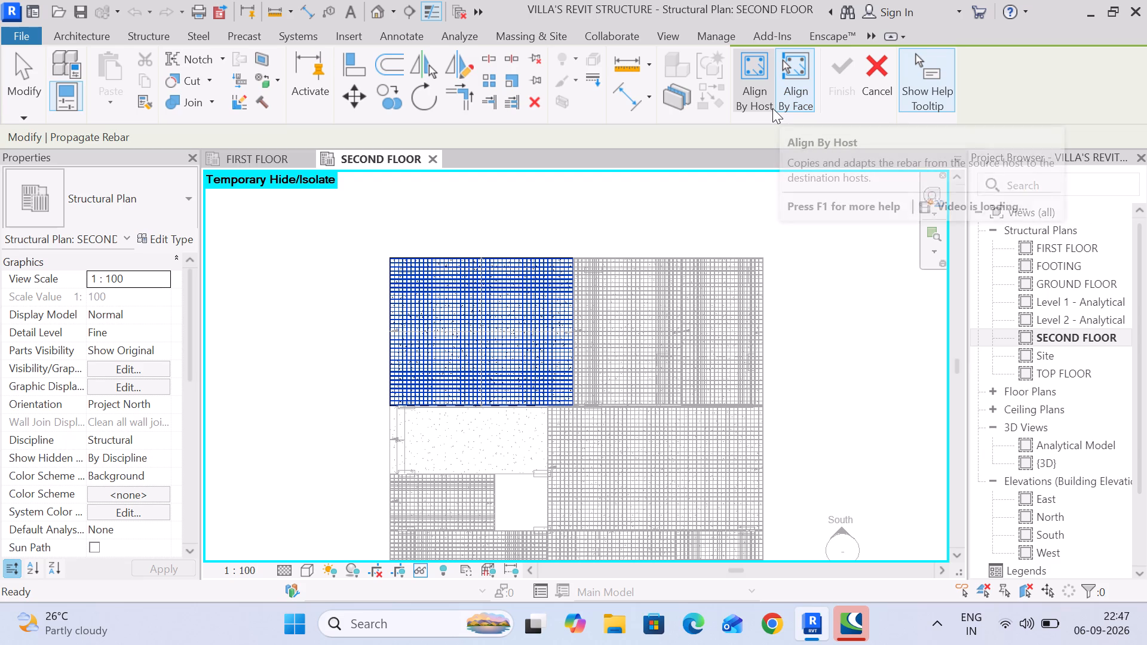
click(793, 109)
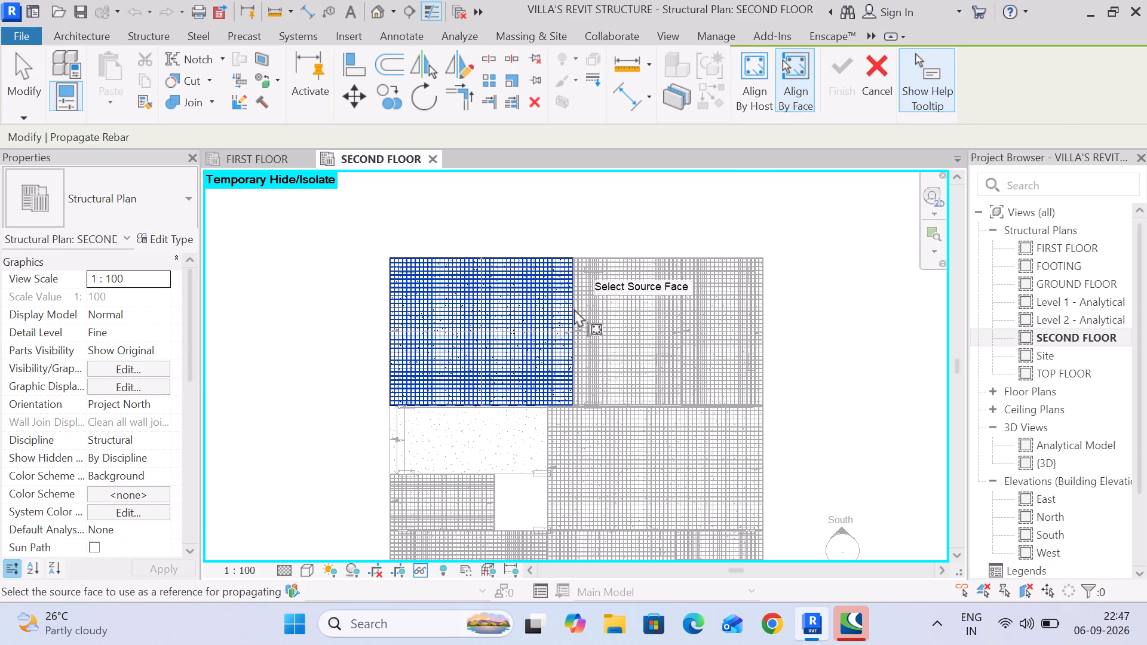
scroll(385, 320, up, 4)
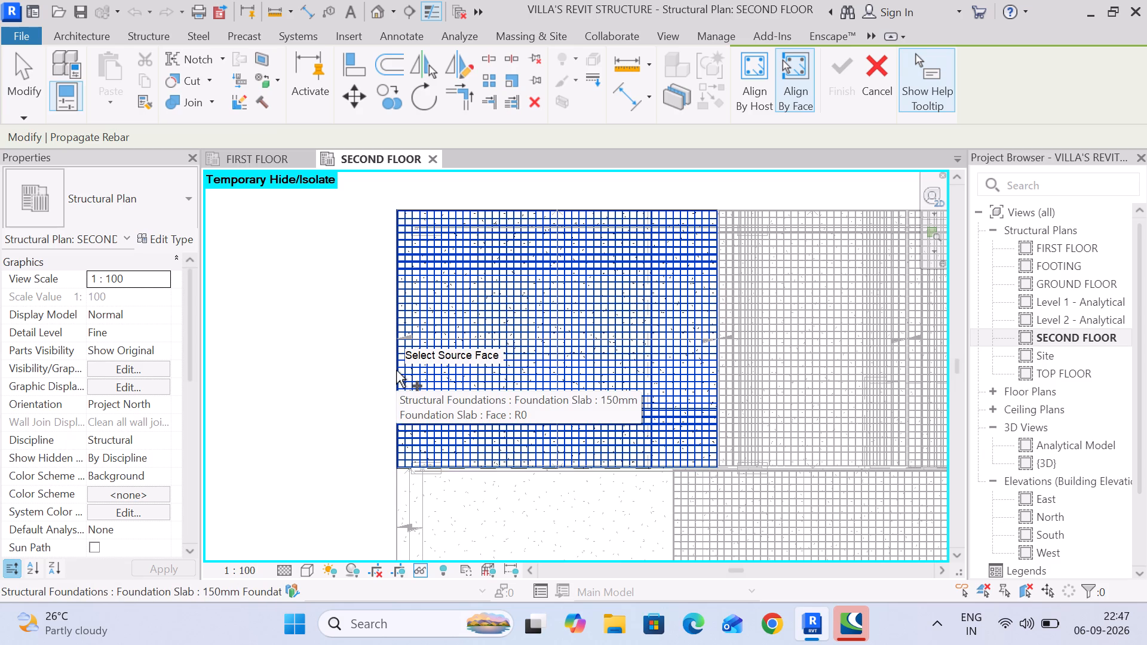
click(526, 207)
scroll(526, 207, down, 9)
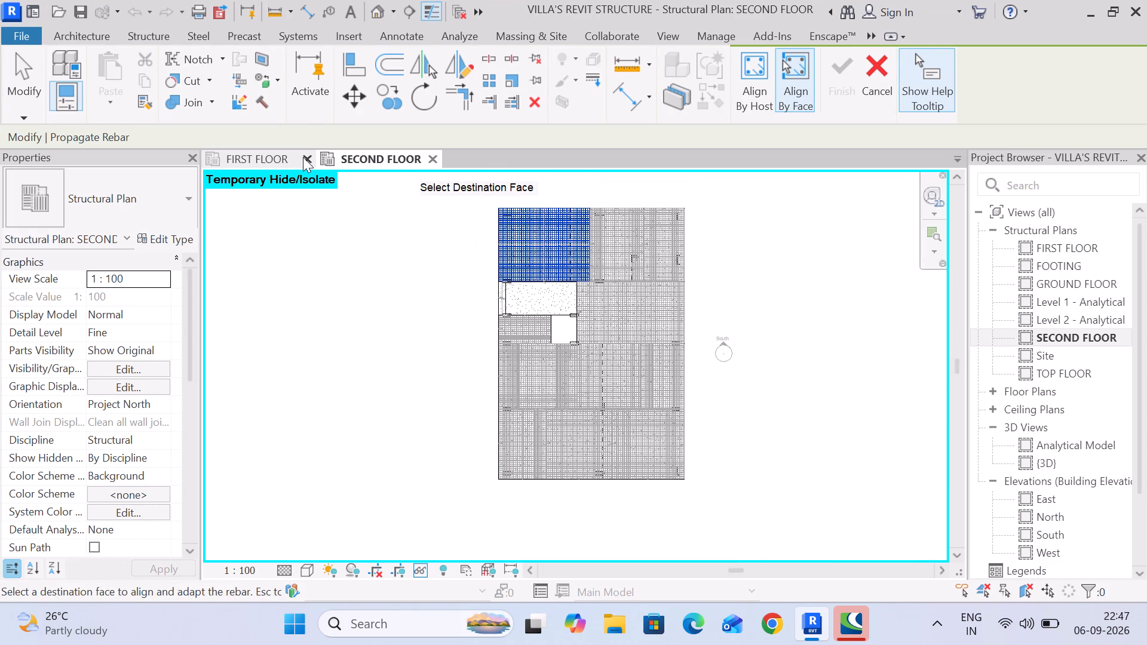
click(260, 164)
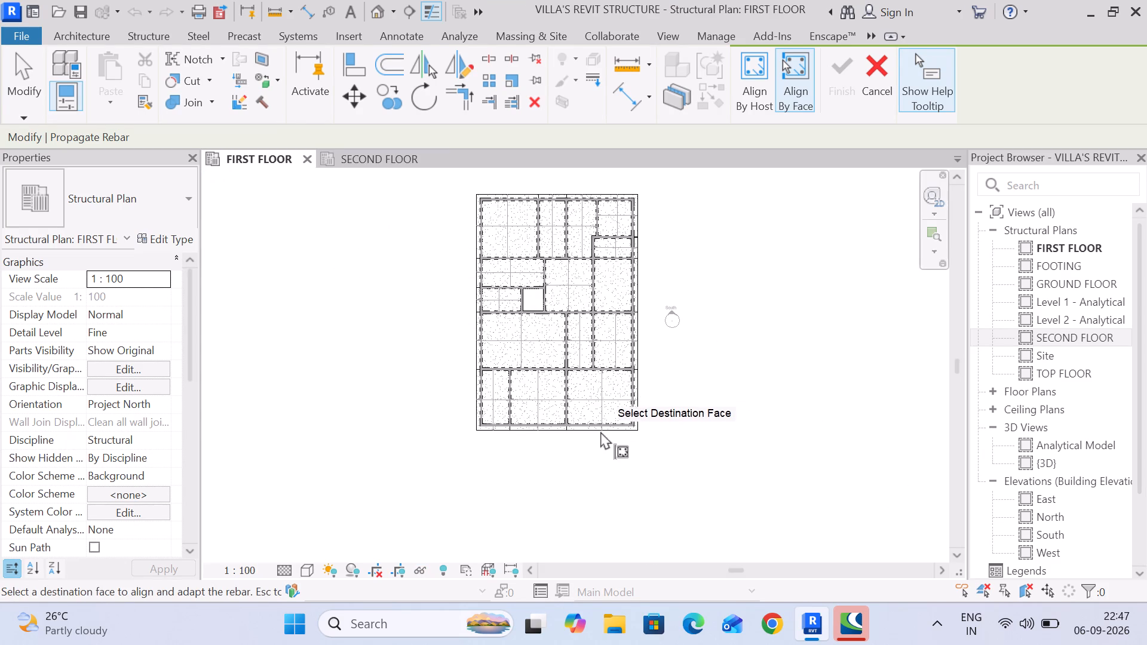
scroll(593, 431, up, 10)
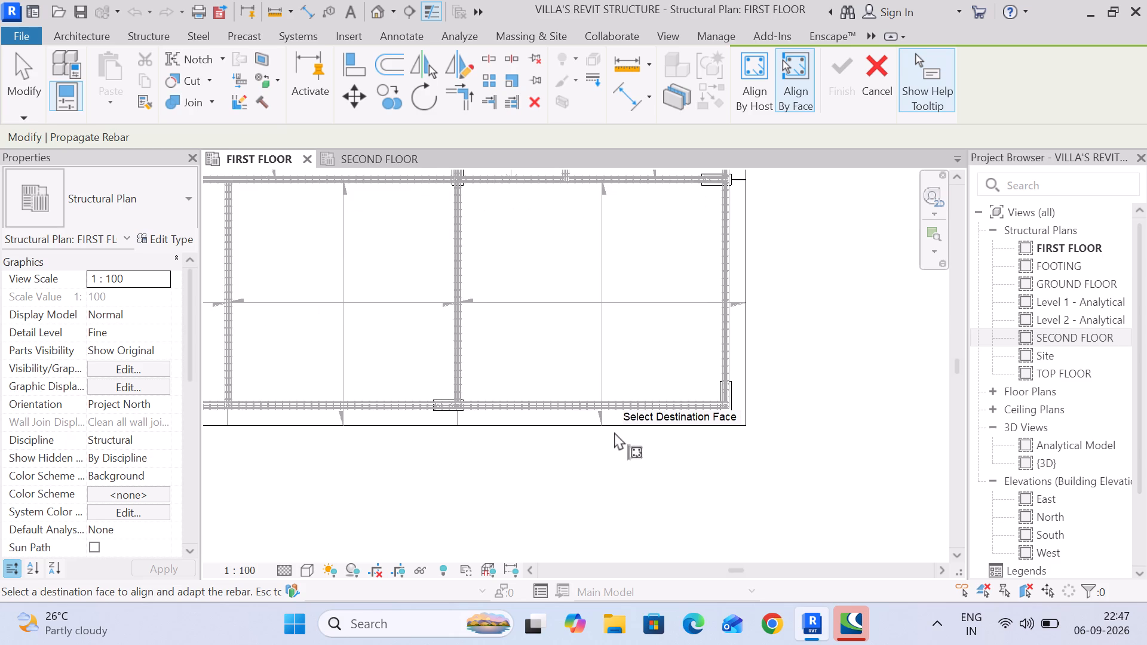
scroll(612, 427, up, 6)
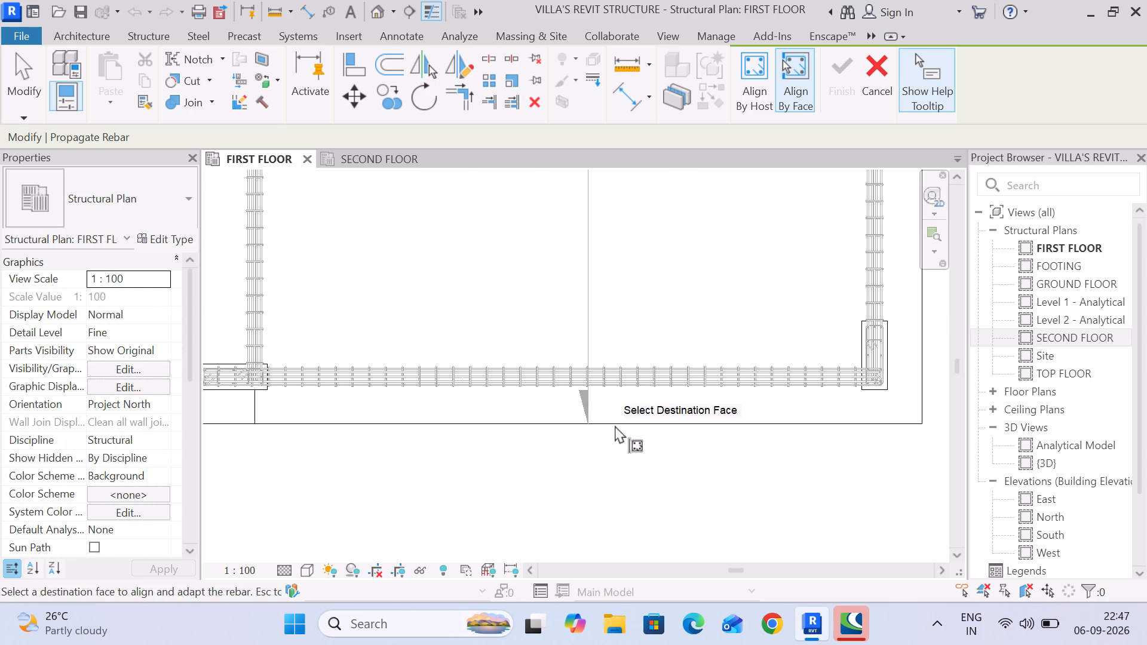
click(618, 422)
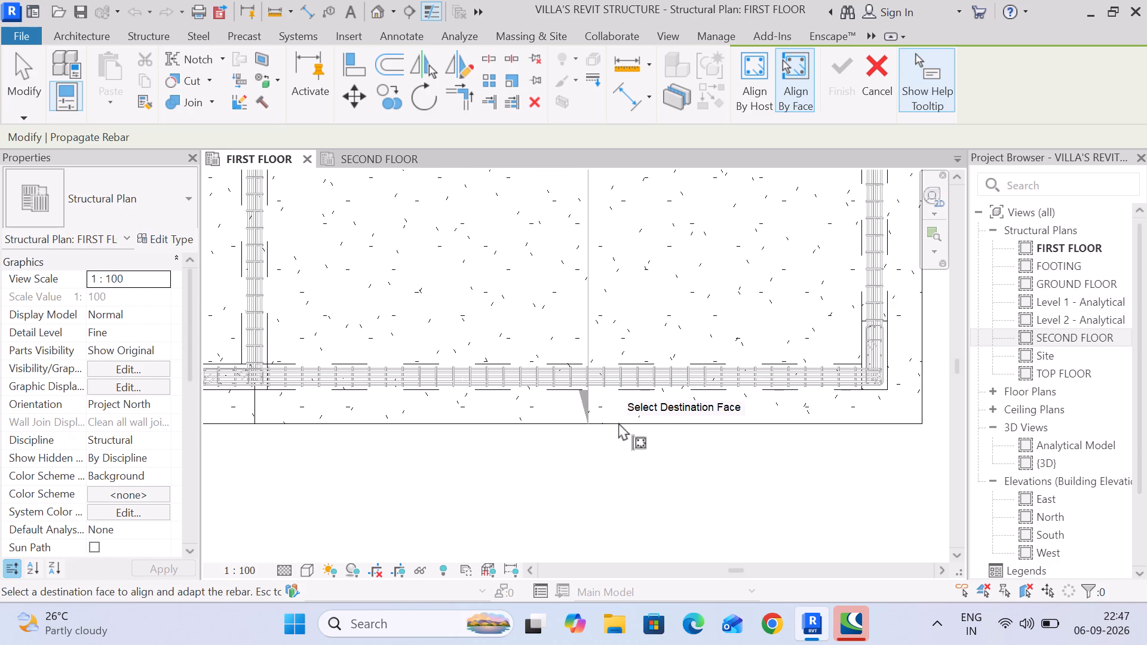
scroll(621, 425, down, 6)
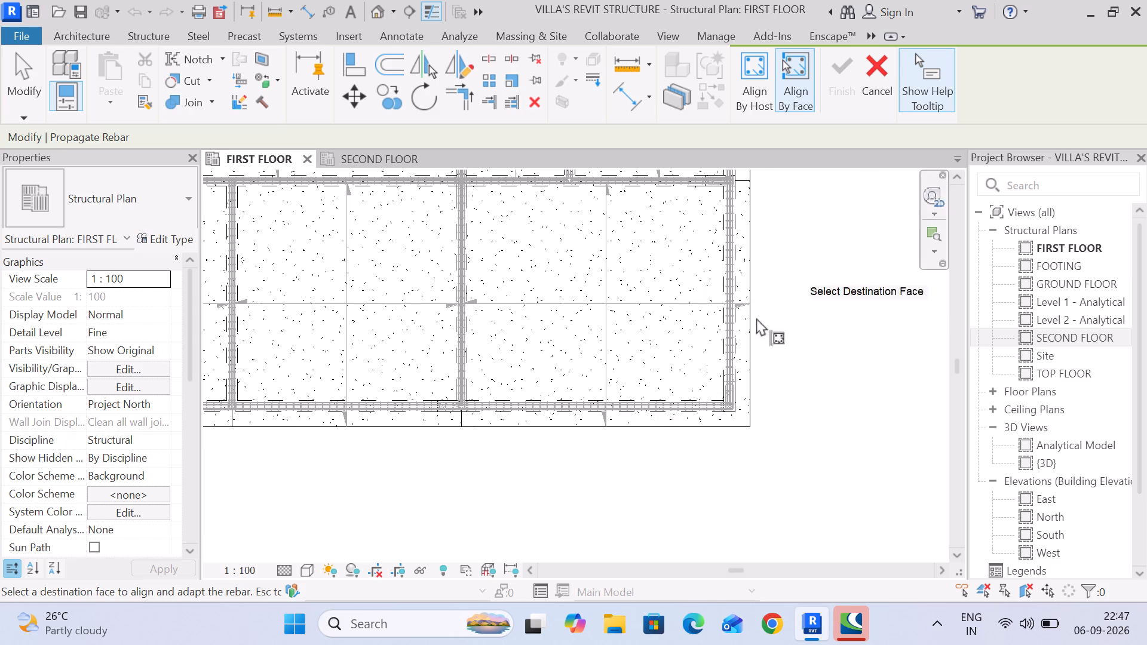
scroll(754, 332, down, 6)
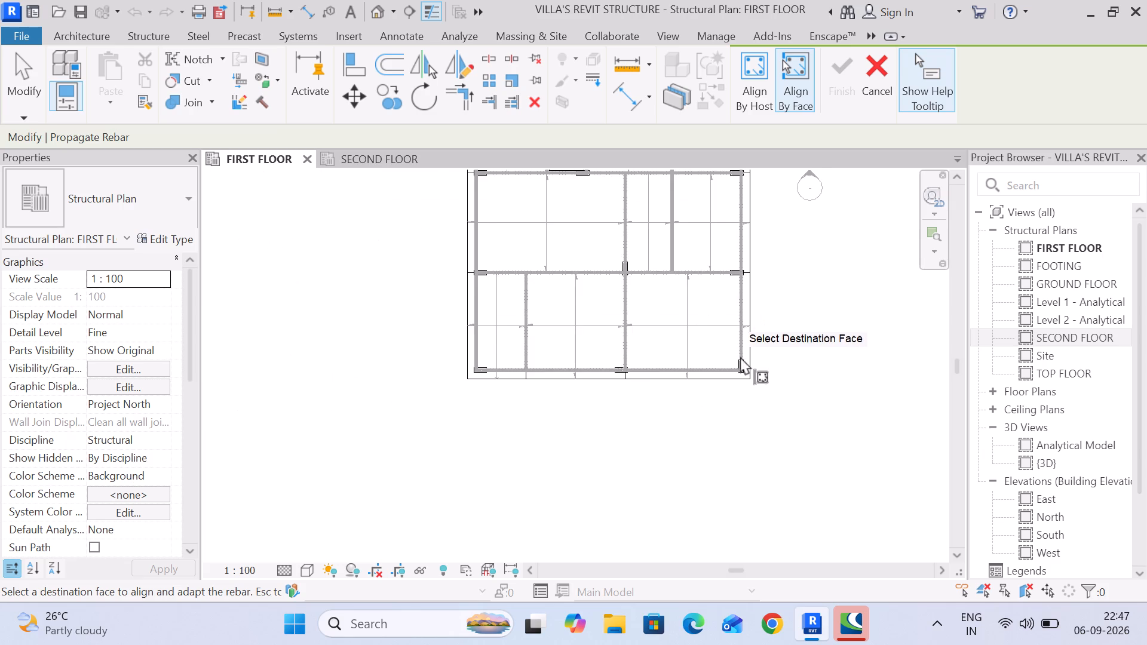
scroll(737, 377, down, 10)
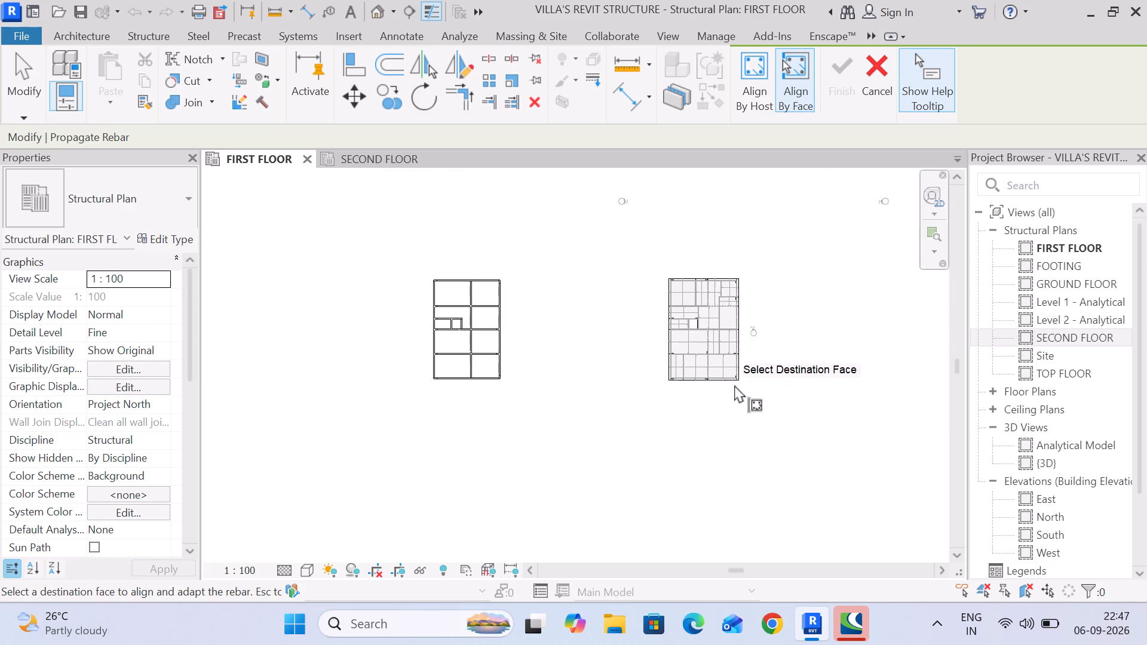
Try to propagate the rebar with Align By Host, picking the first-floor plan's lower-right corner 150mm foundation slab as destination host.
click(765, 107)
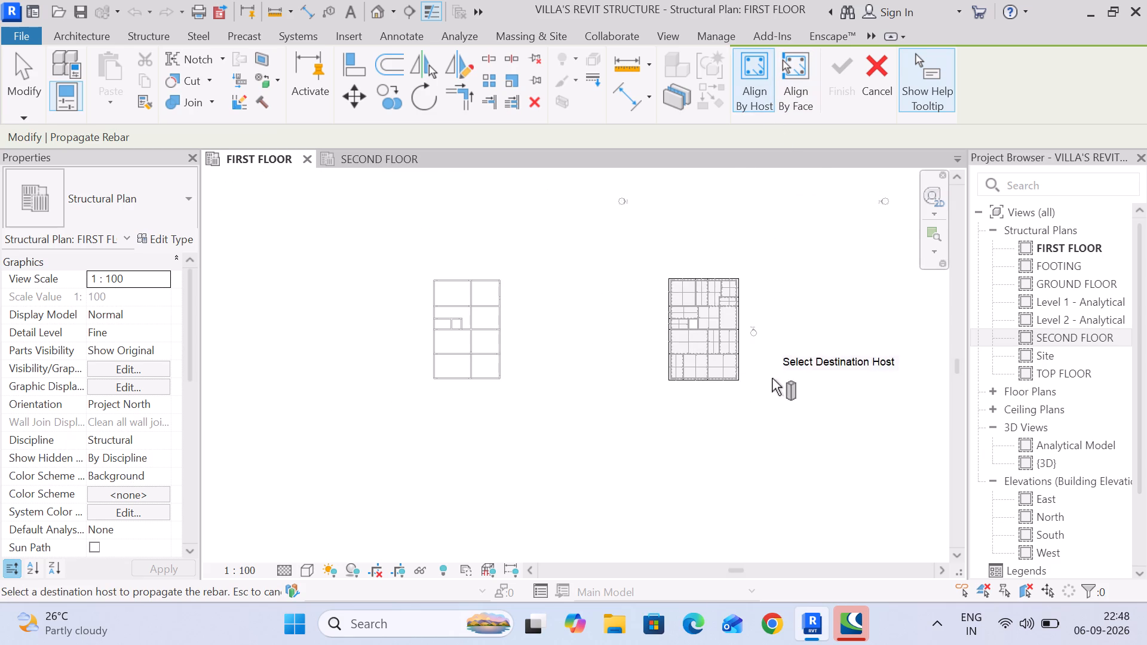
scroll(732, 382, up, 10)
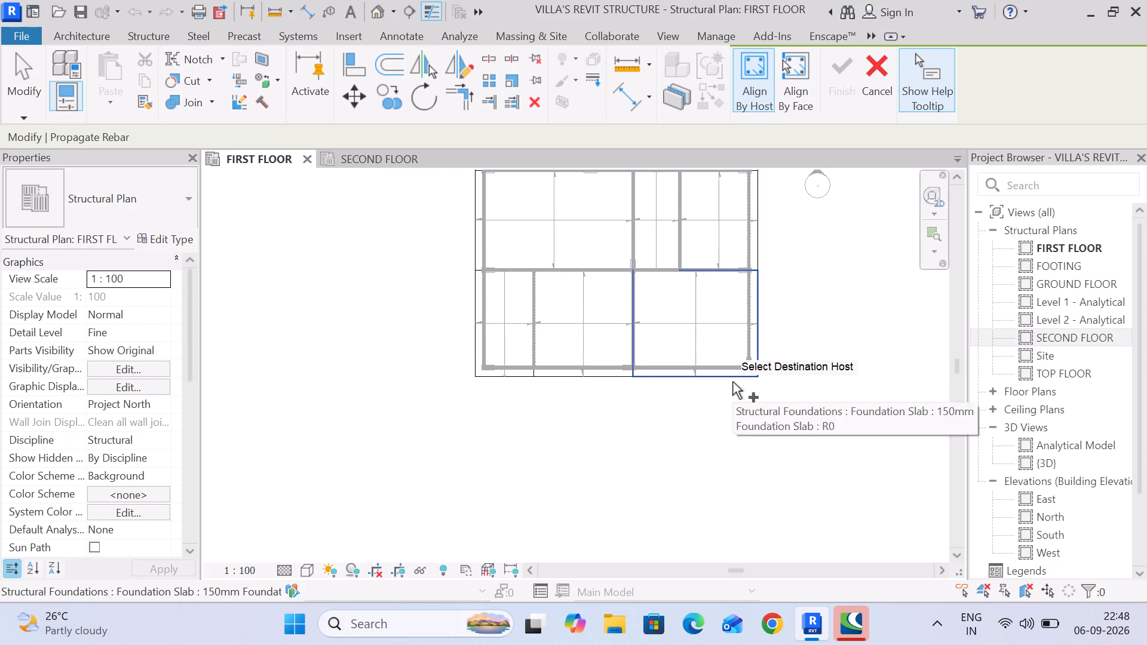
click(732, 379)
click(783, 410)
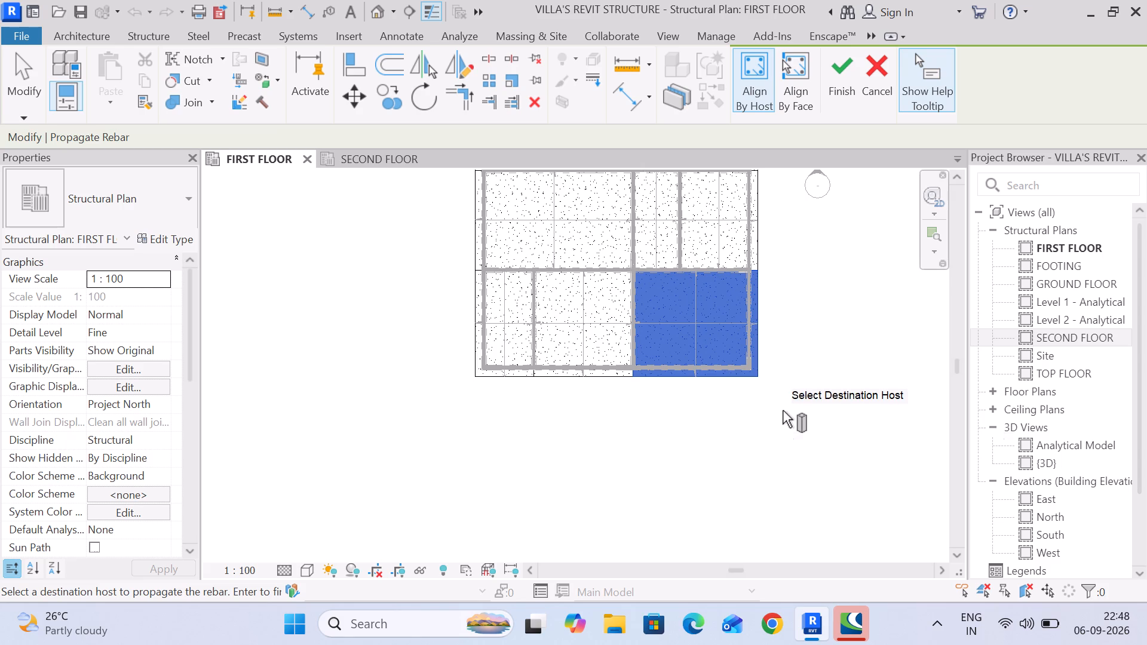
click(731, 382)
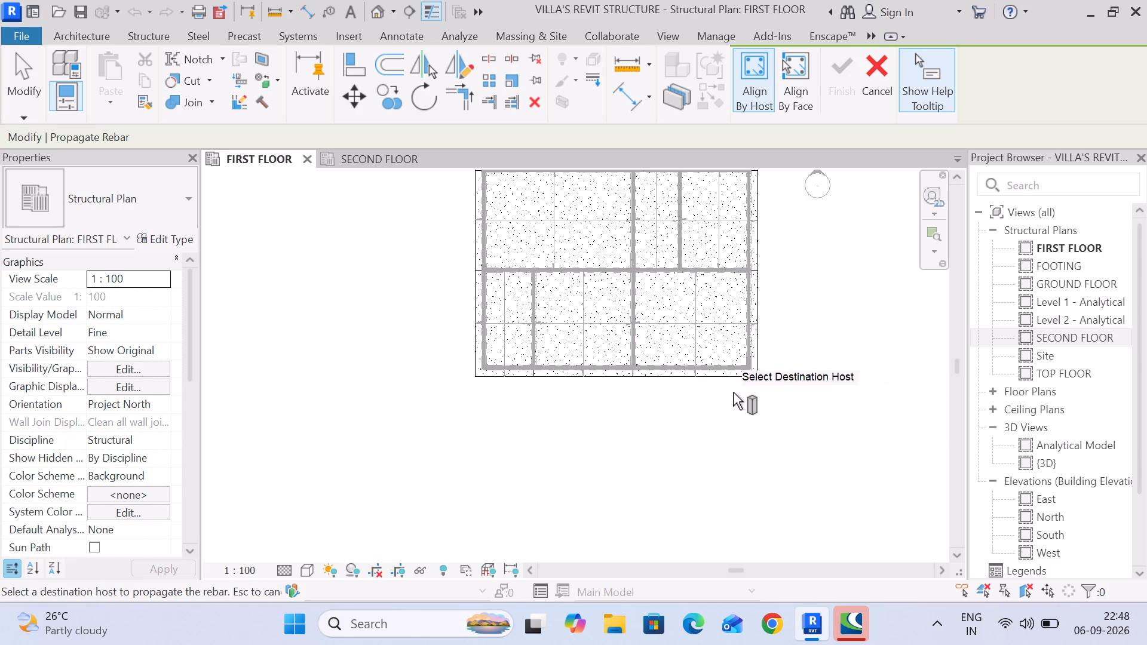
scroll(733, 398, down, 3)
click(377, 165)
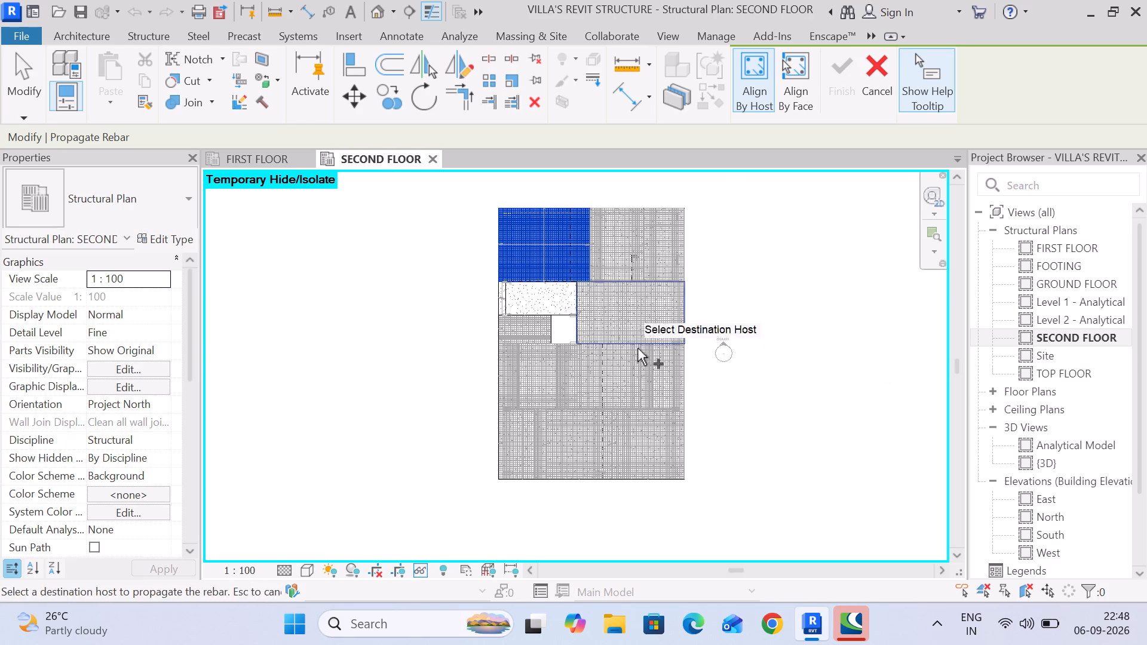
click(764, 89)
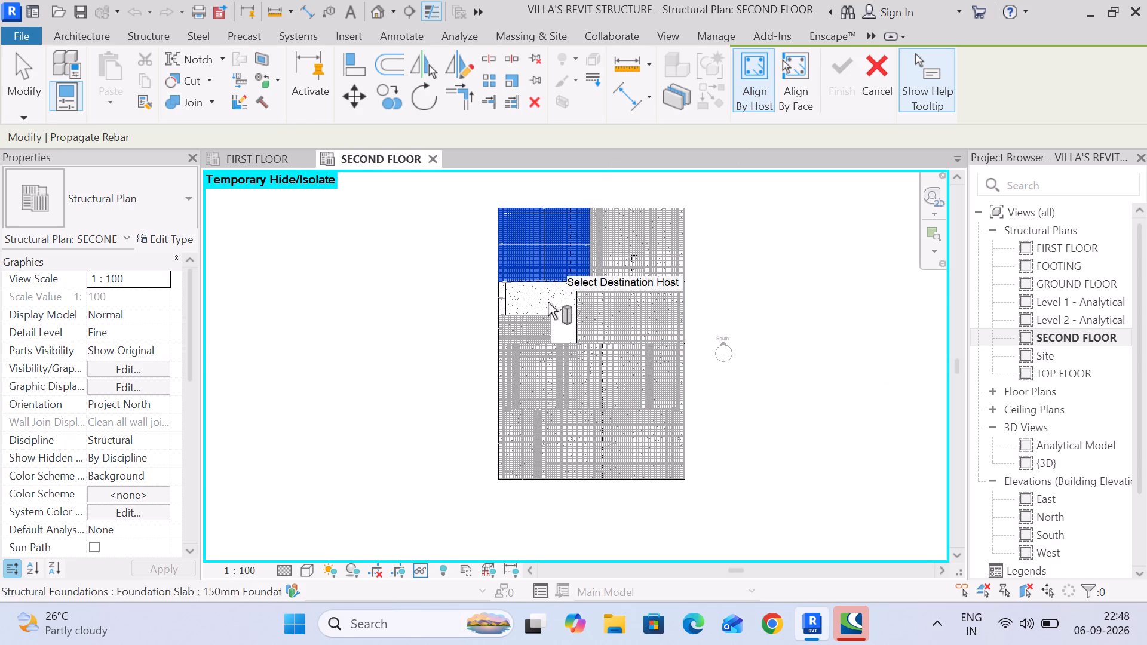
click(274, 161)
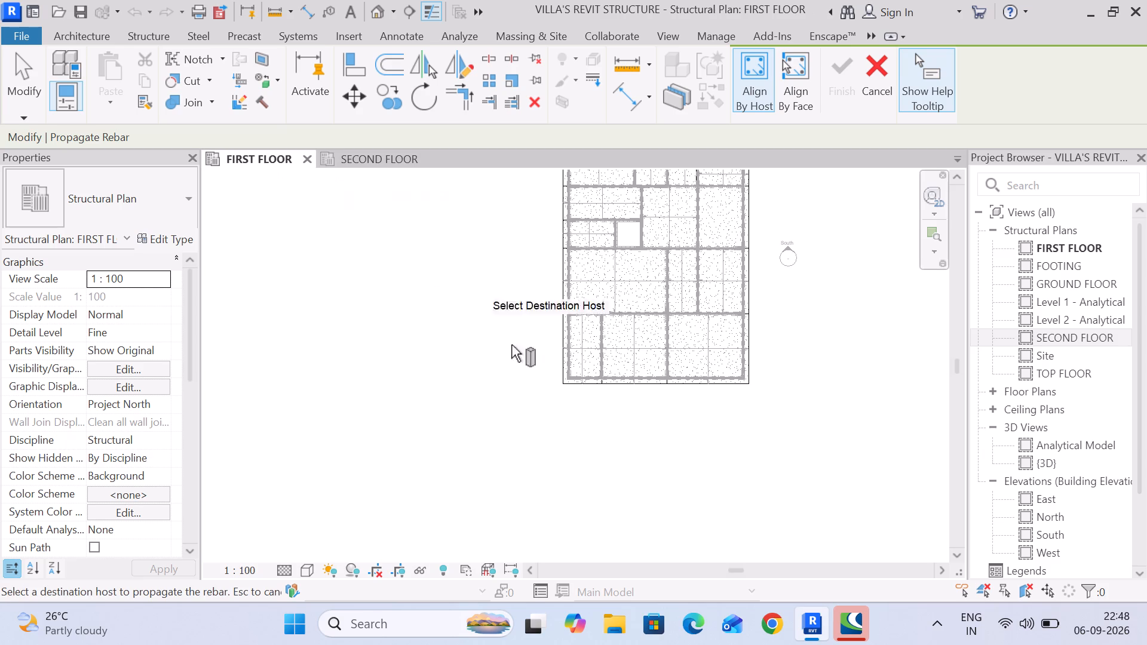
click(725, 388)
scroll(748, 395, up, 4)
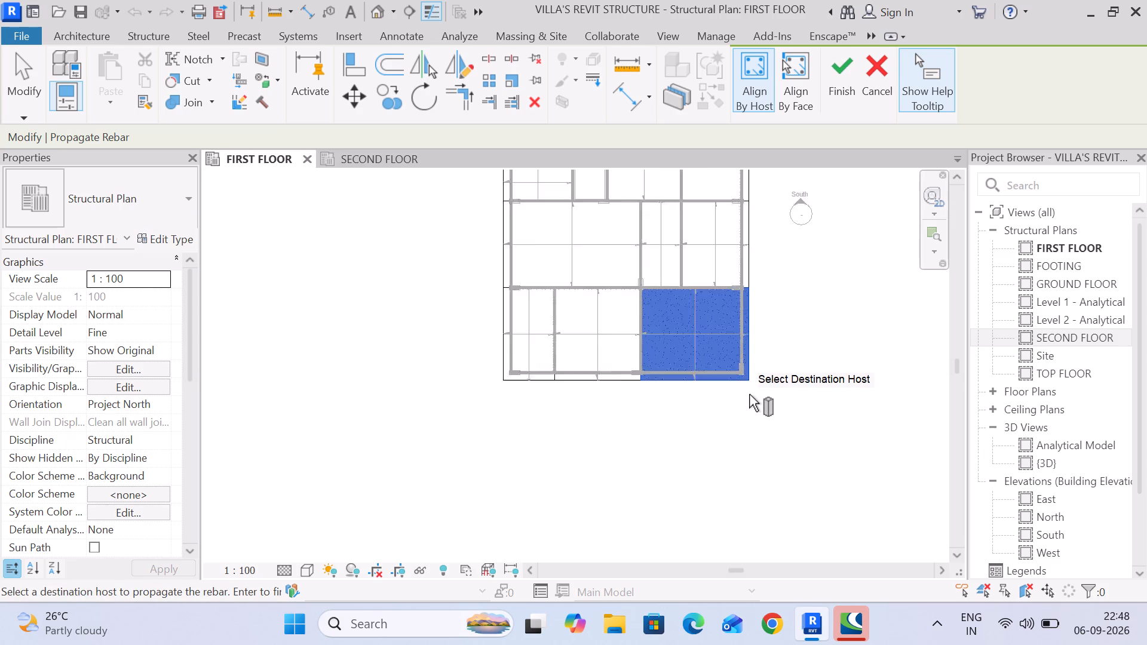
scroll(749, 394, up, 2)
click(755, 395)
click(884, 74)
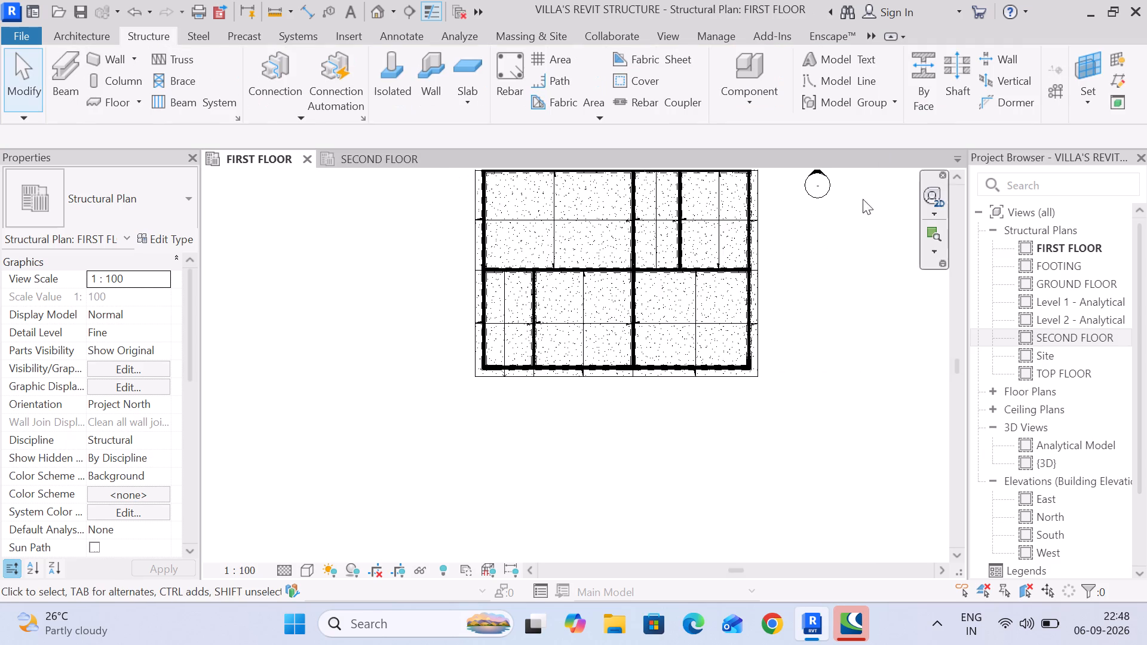
Examine the reinforced slab layout in the first-floor view, from its lower rooms up to the upper-right corner room, and select that room's elements.
scroll(834, 301, down, 3)
middle_drag(830, 306, 555, 388)
scroll(538, 391, down, 10)
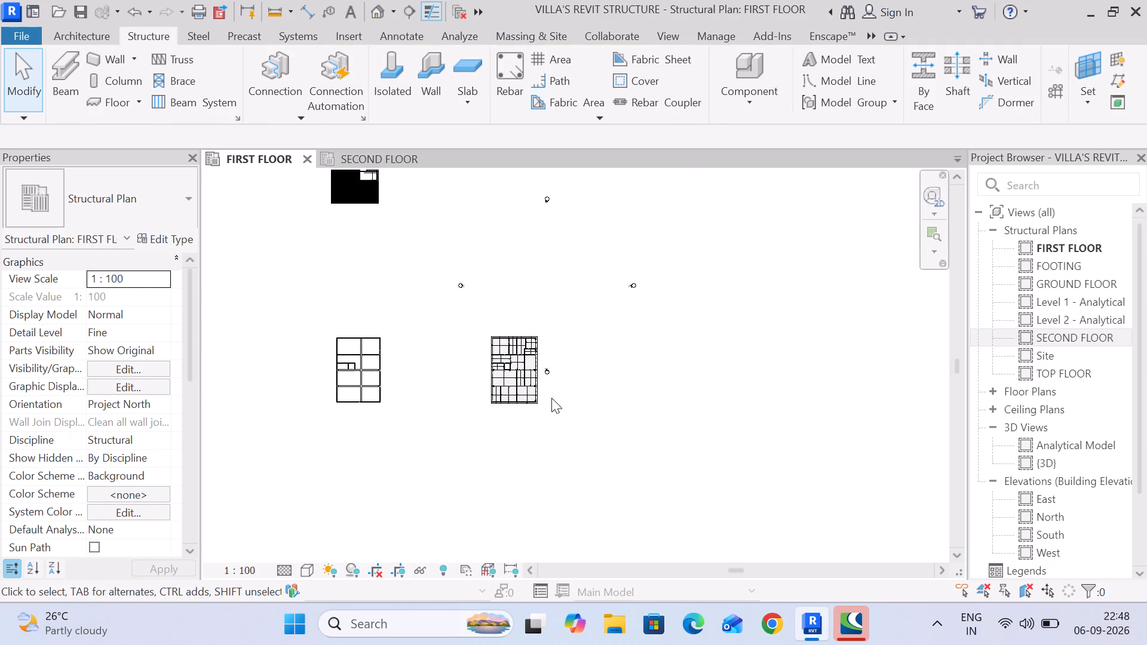
scroll(554, 396, down, 4)
scroll(444, 299, up, 5)
scroll(485, 255, up, 5)
scroll(348, 277, up, 3)
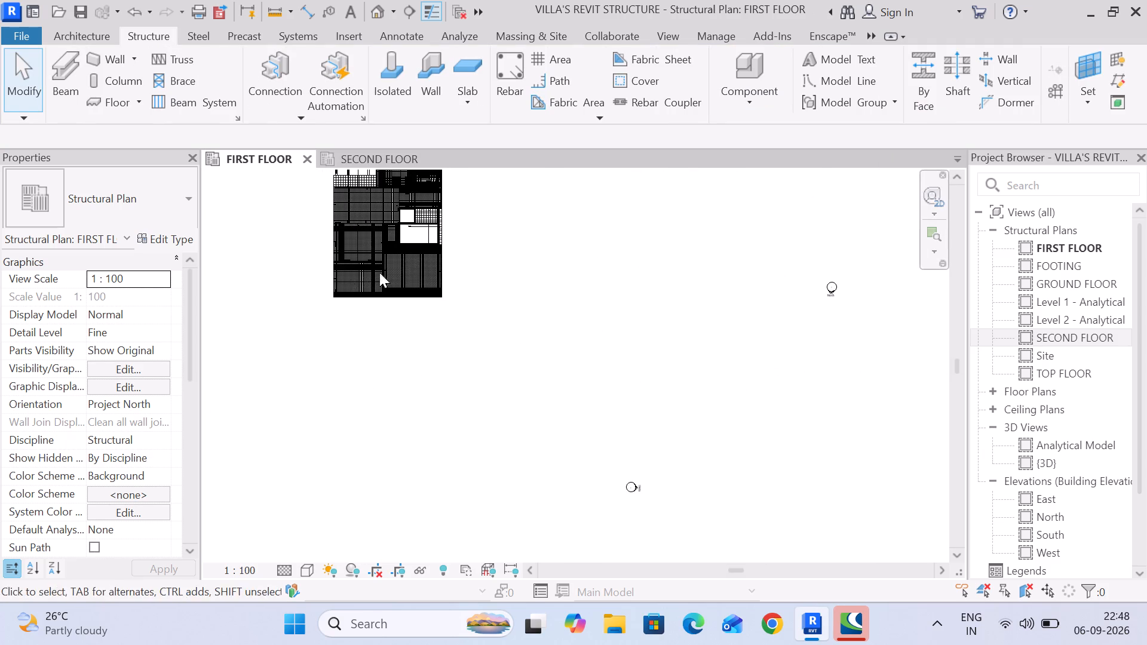
scroll(379, 272, up, 2)
scroll(405, 222, up, 3)
middle_drag(431, 259, 585, 281)
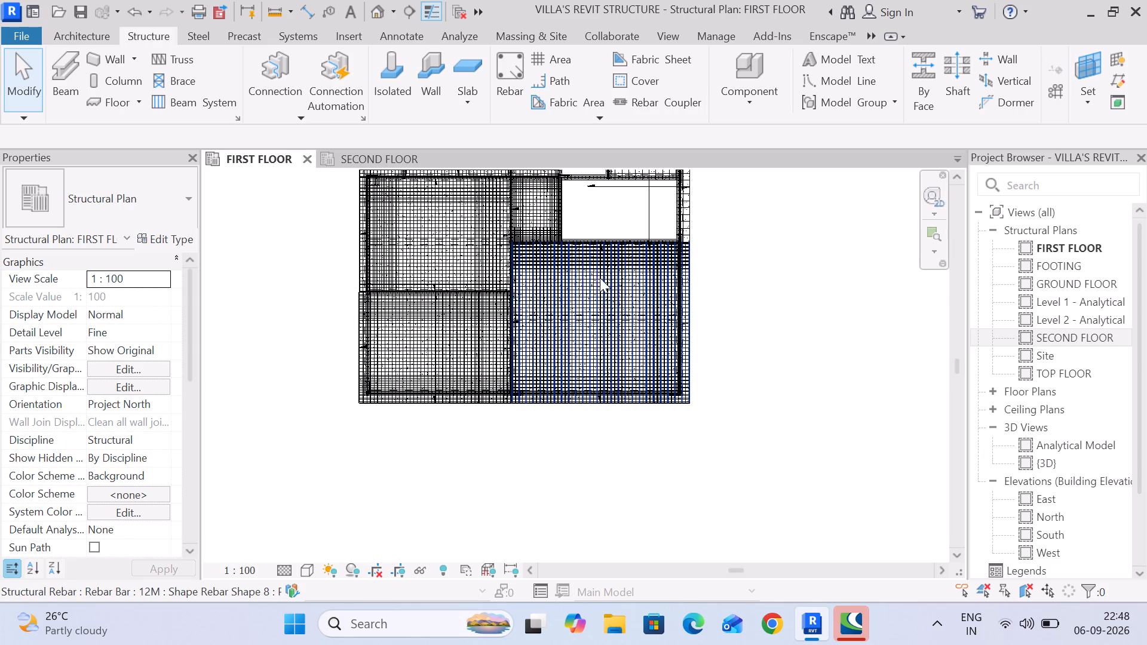
scroll(583, 292, up, 1)
scroll(581, 297, down, 3)
middle_drag(581, 324, 576, 355)
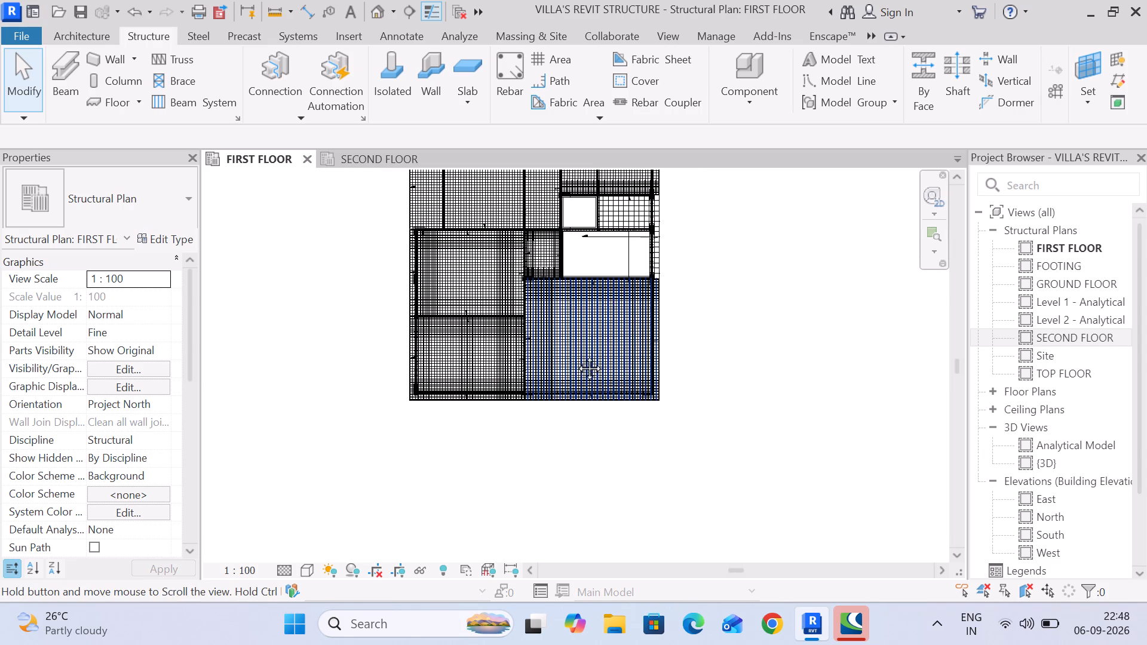
middle_drag(576, 355, 558, 441)
scroll(570, 406, down, 3)
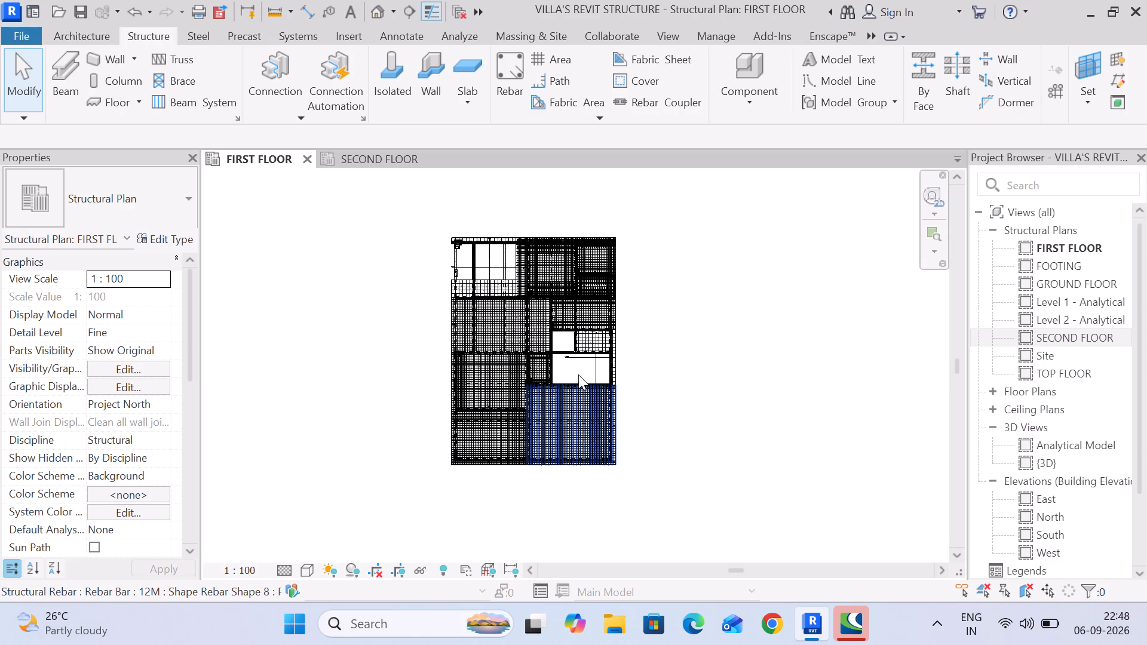
middle_click(595, 348)
scroll(612, 277, up, 12)
middle_drag(598, 252, 598, 302)
scroll(598, 302, down, 3)
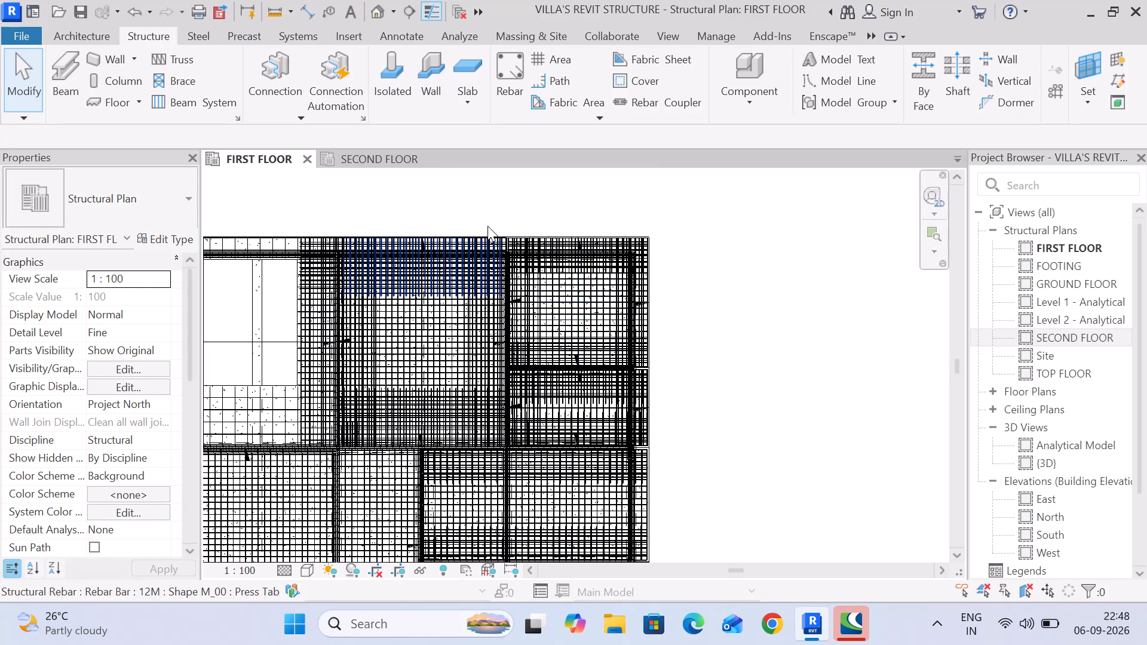
drag(482, 211, 651, 377)
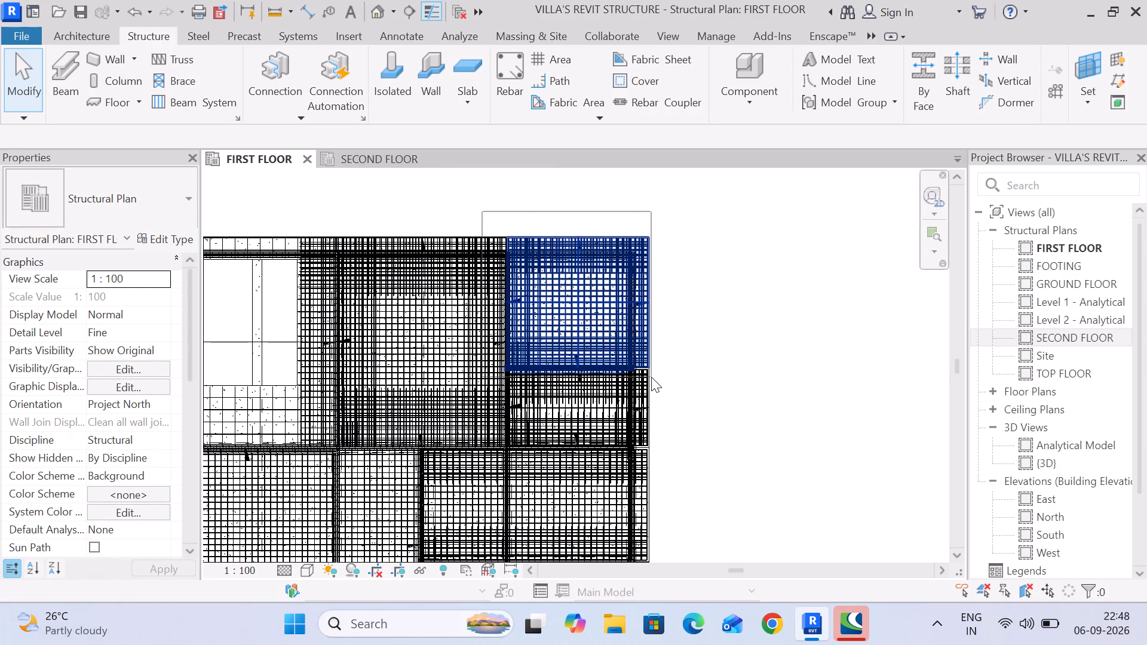
drag(651, 377, 664, 374)
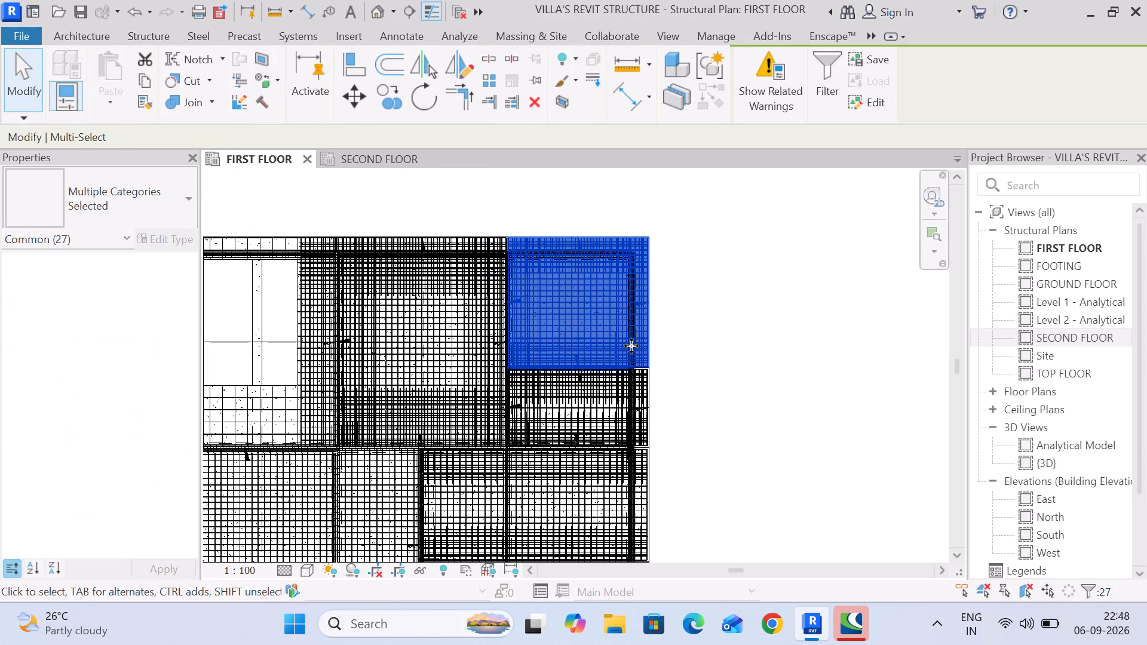
Reset the temporary hide/isolate in the second-floor plan and clear the selection.
click(391, 160)
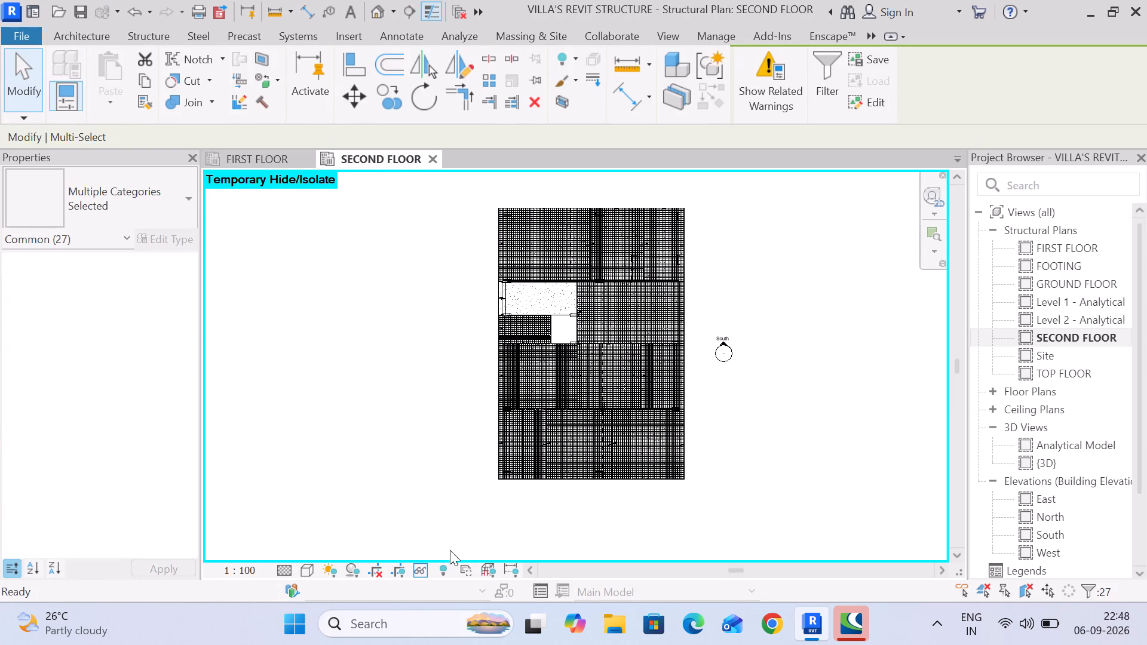
drag(421, 569, 427, 566)
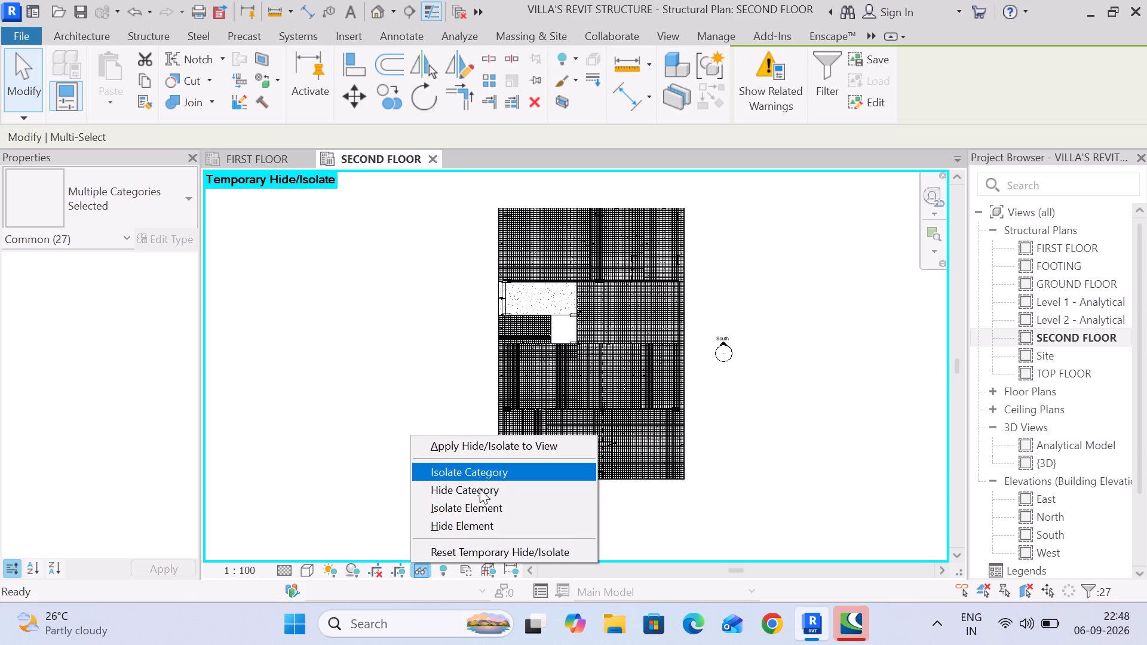
click(481, 551)
click(836, 395)
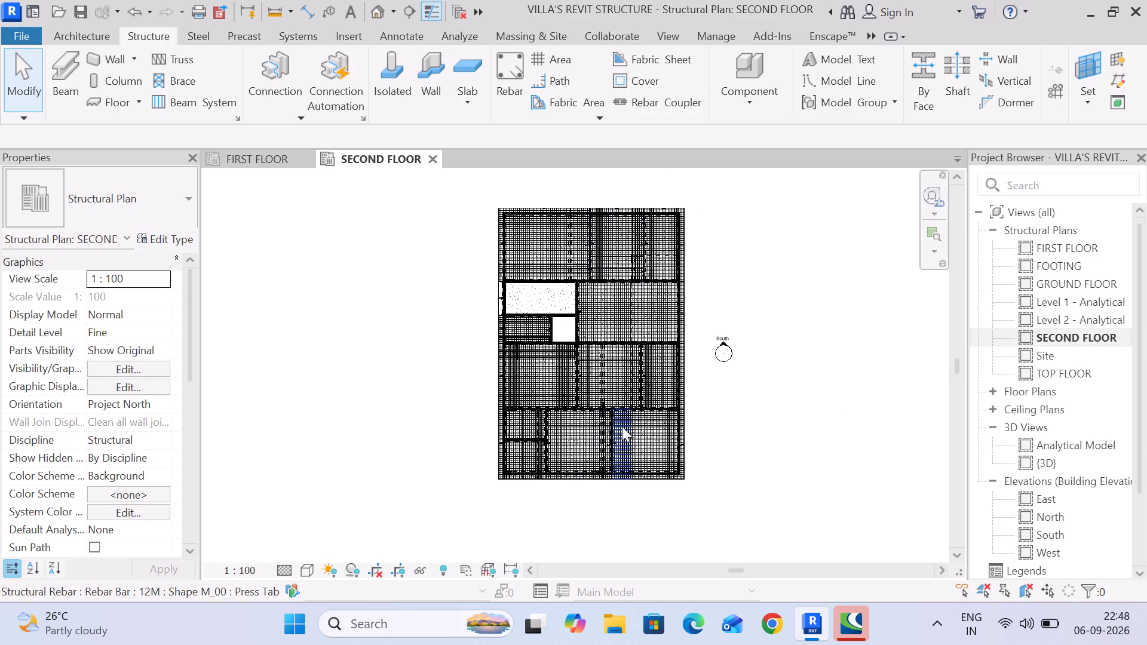
scroll(637, 428, up, 3)
scroll(691, 446, down, 2)
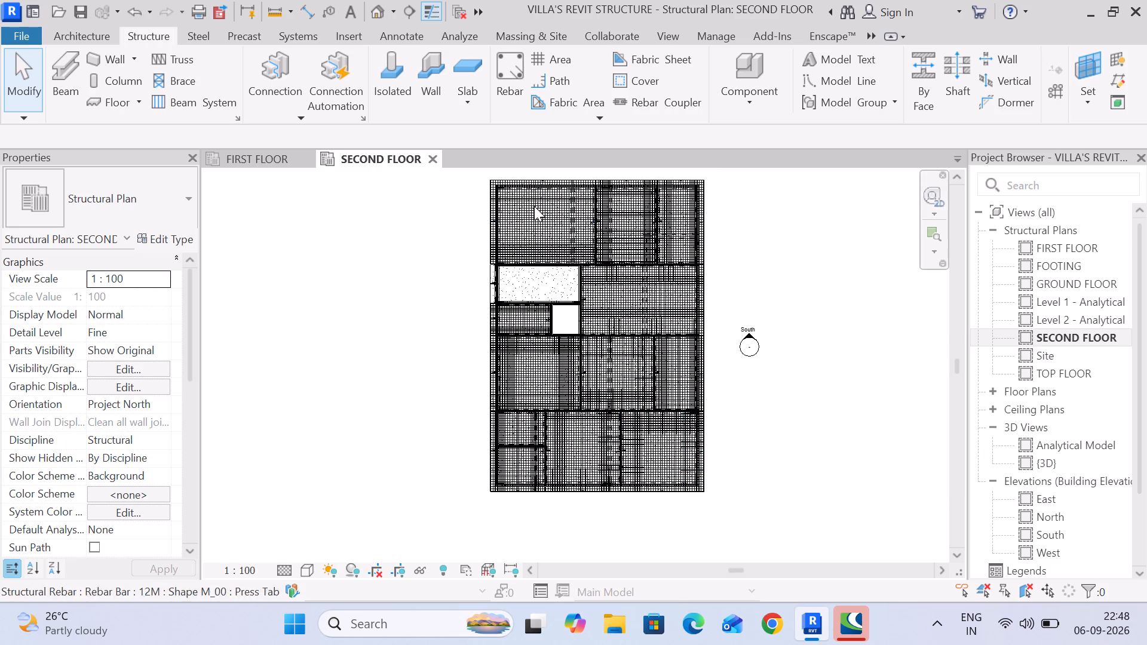
Examine the slab reinforcement across the whole second-floor plan, including the rooms along its lower edge.
middle_drag(619, 262, 575, 318)
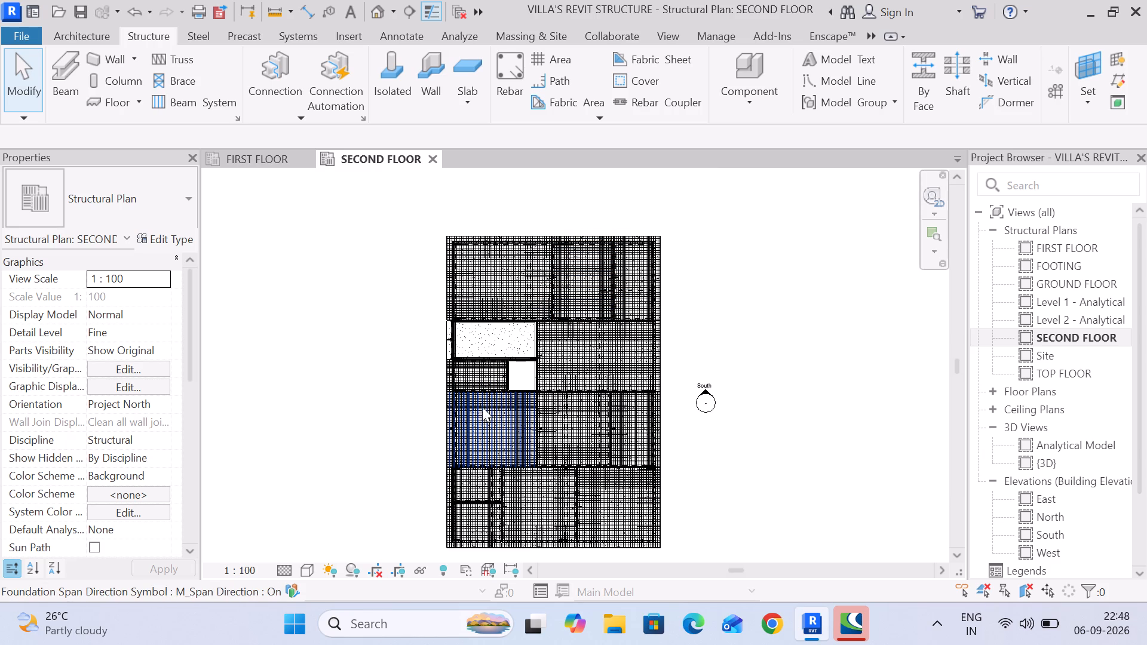
scroll(485, 407, down, 2)
middle_drag(487, 407, 529, 326)
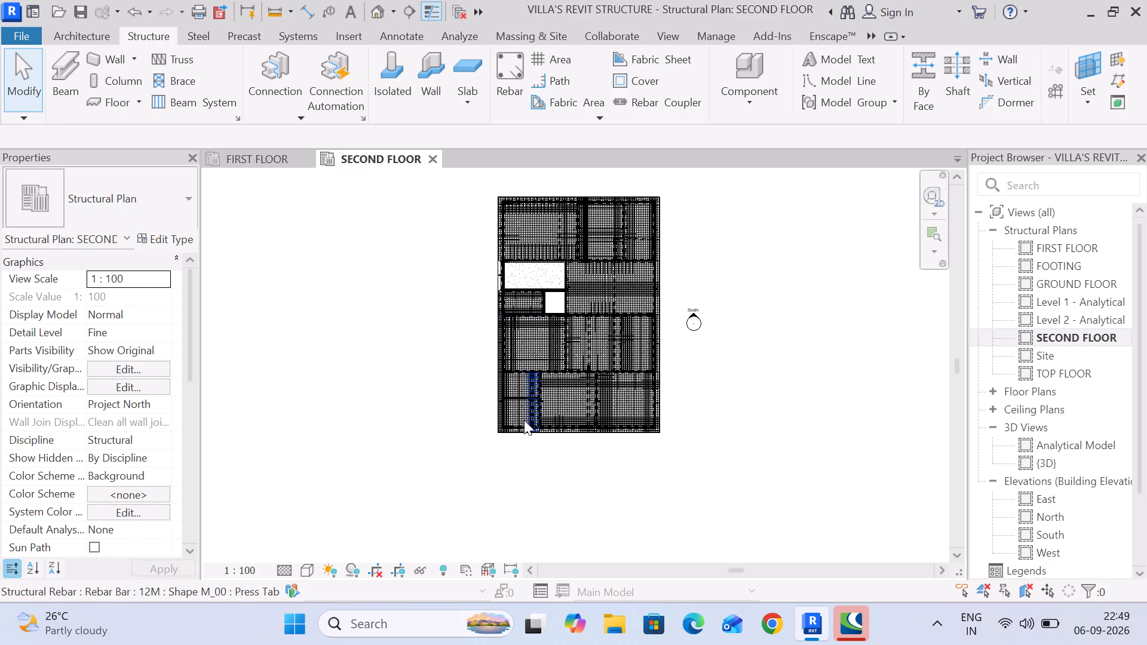
scroll(520, 410, up, 5)
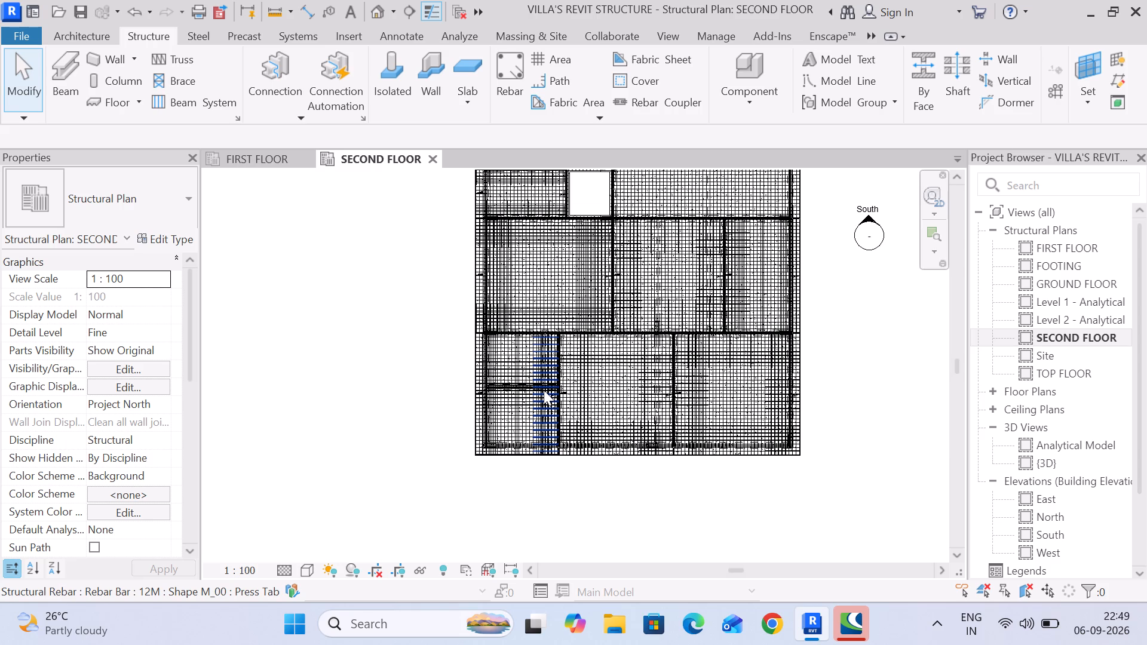
scroll(547, 389, down, 4)
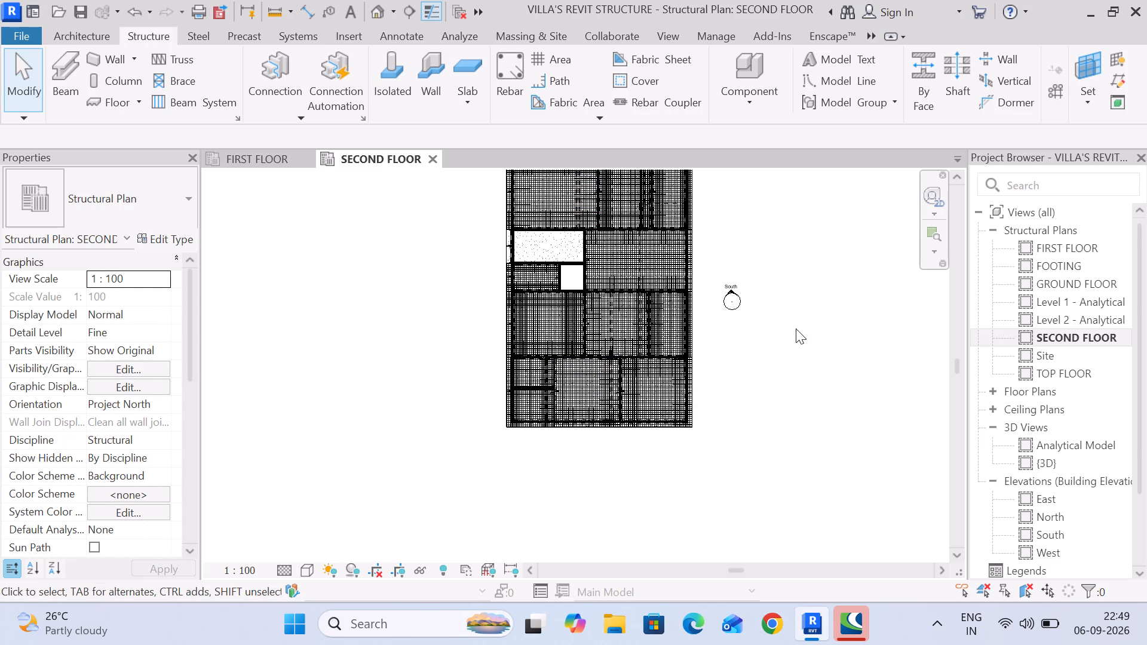
middle_drag(796, 328, 764, 397)
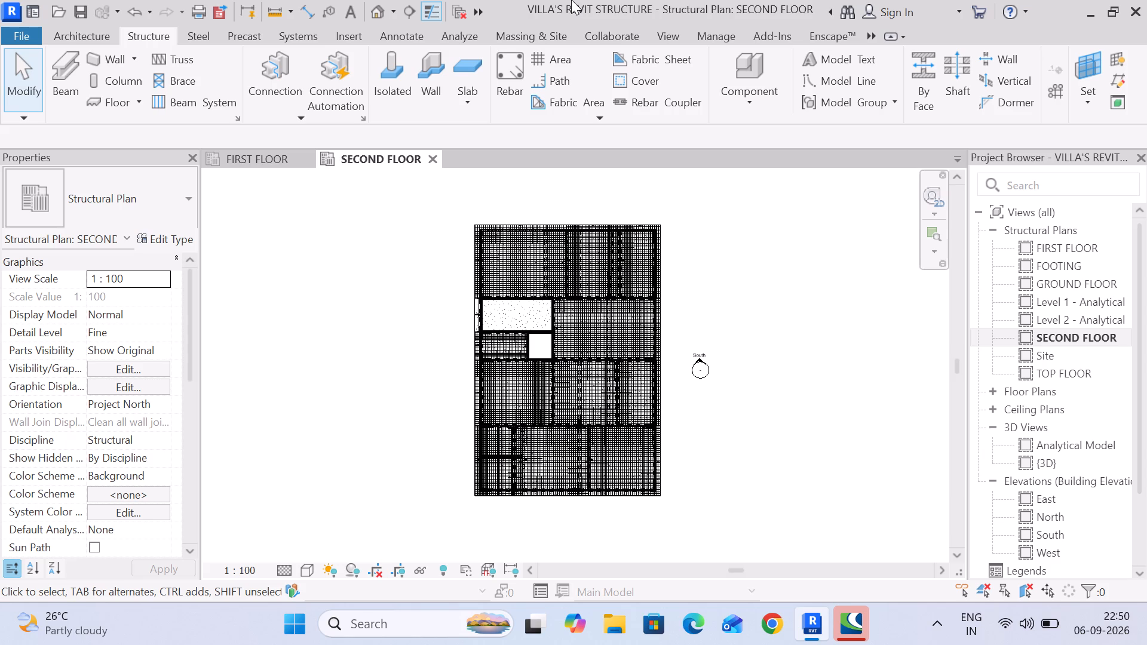
middle_drag(729, 298, 710, 273)
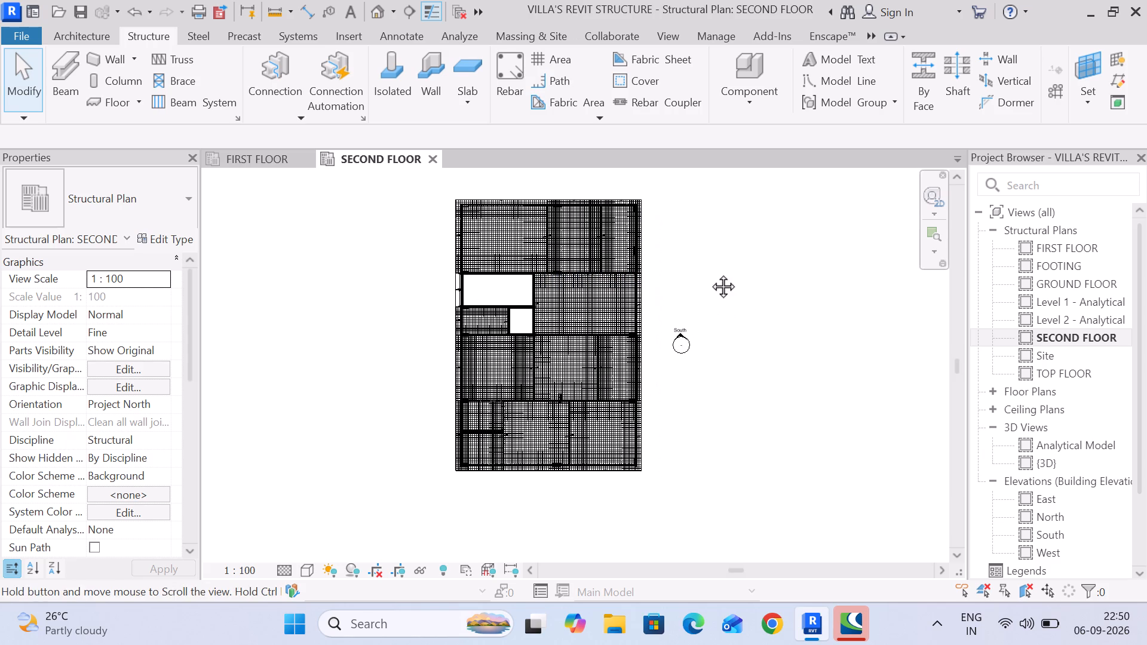
middle_drag(710, 273, 710, 272)
scroll(700, 266, down, 2)
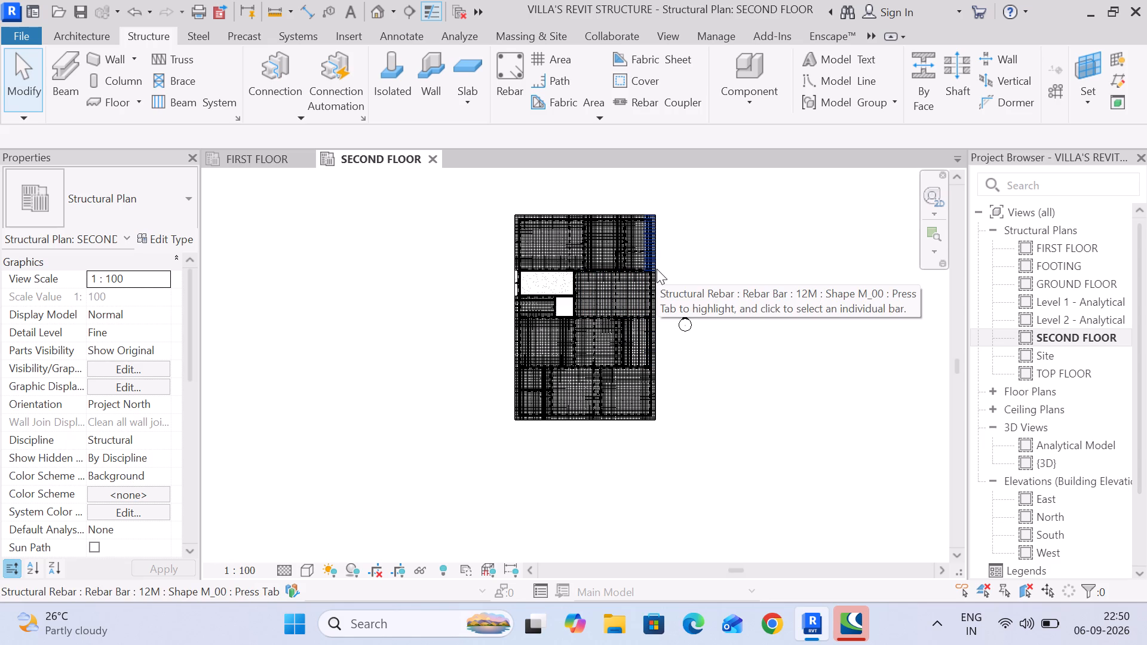
scroll(658, 271, down, 1)
scroll(658, 271, up, 2)
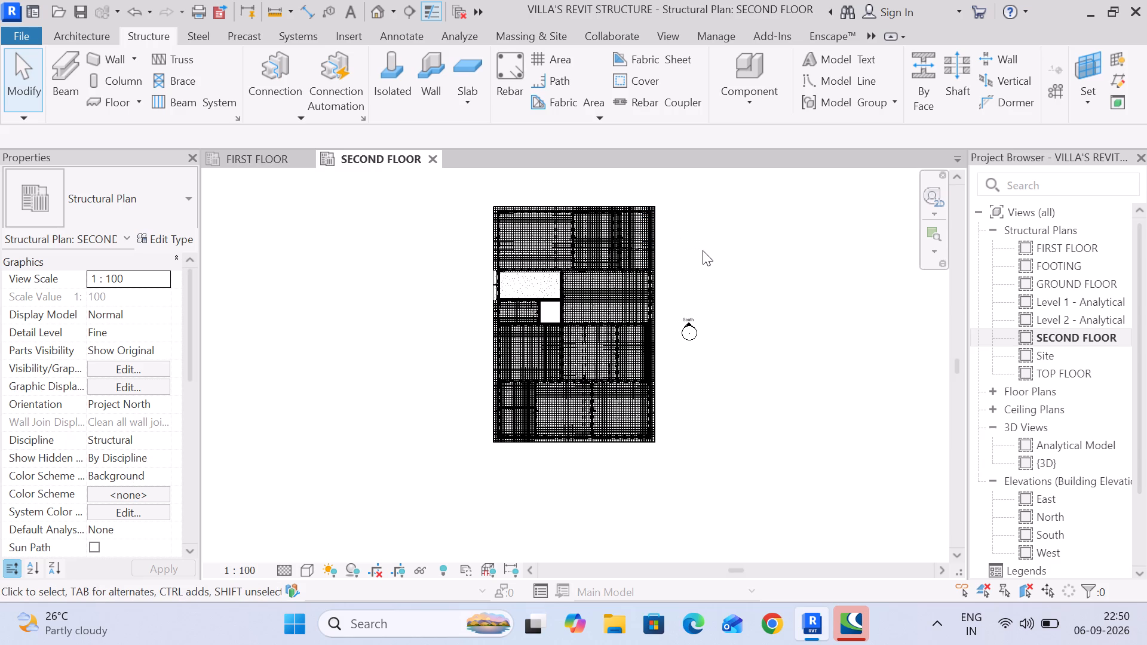
scroll(566, 426, up, 2)
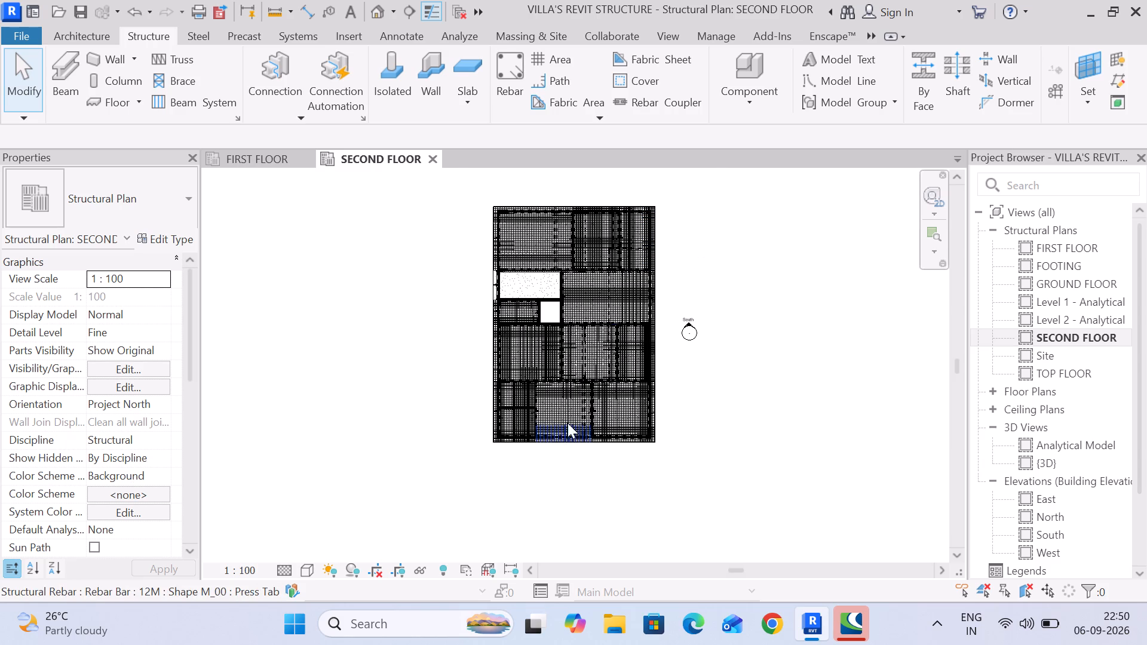
scroll(568, 423, up, 2)
scroll(653, 375, up, 2)
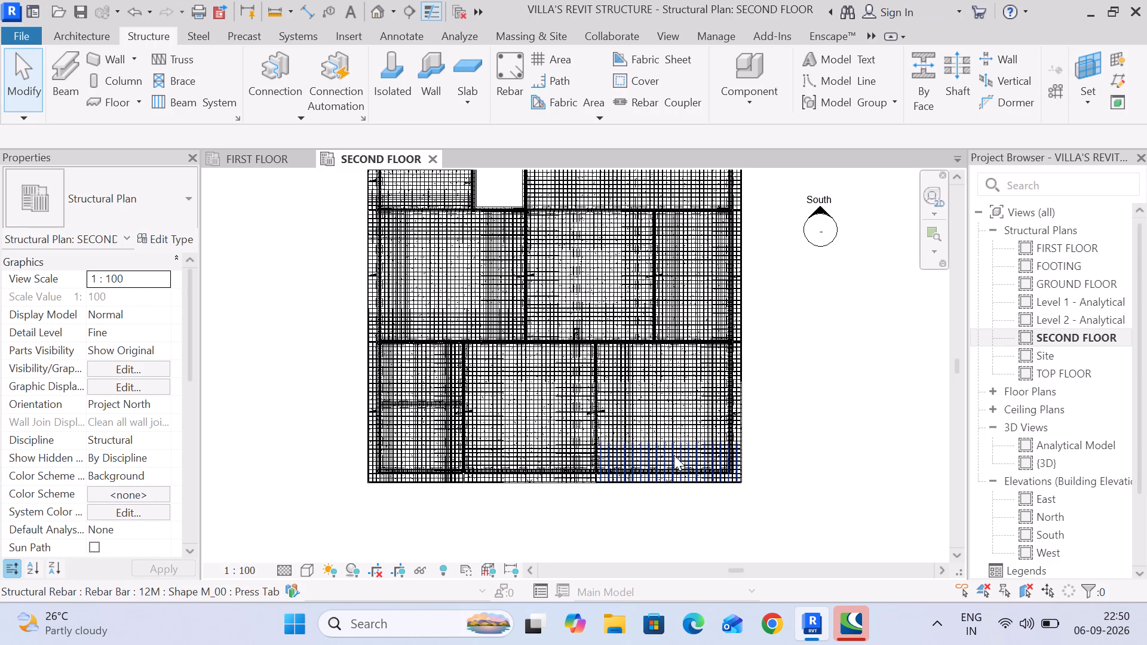
scroll(674, 455, down, 3)
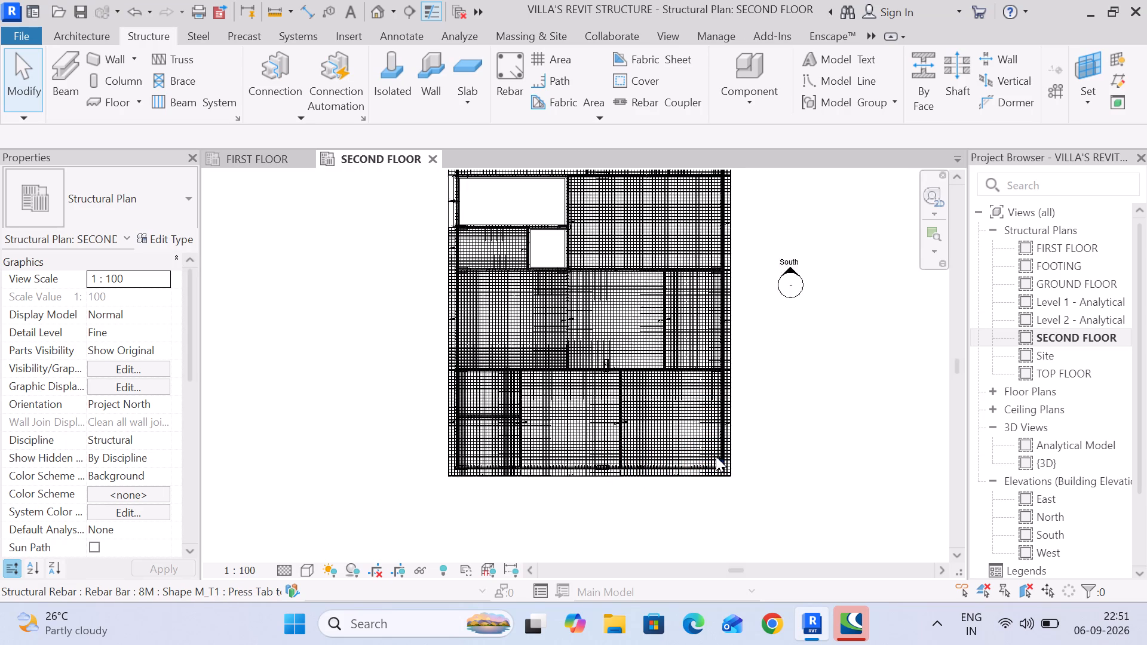
scroll(716, 456, down, 1)
middle_drag(640, 288, 646, 372)
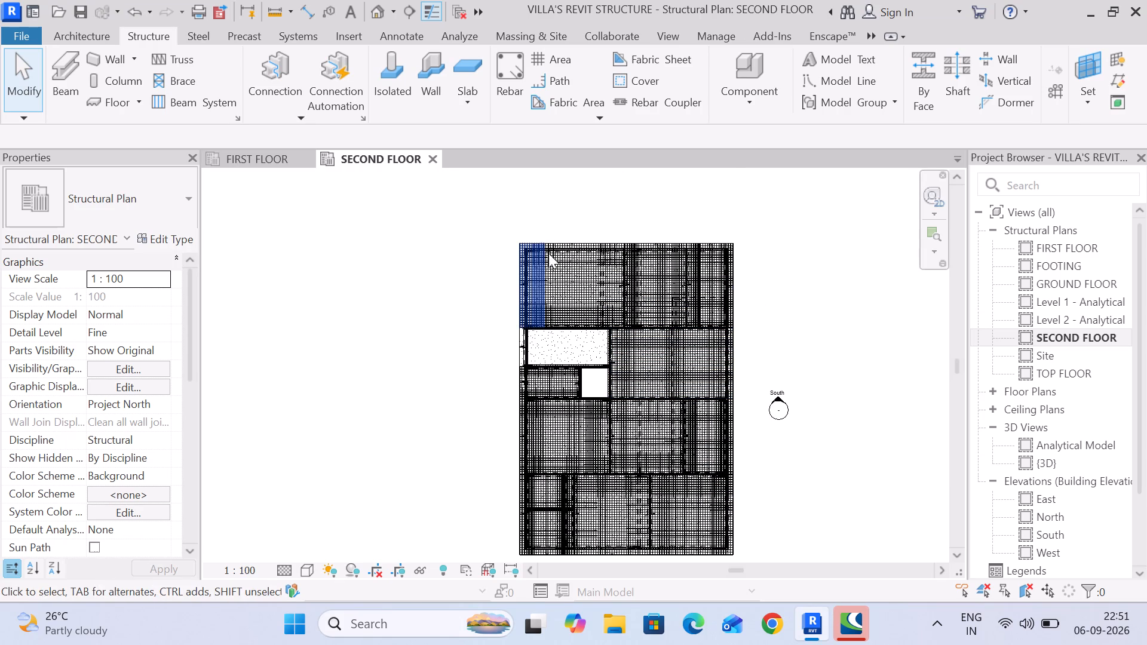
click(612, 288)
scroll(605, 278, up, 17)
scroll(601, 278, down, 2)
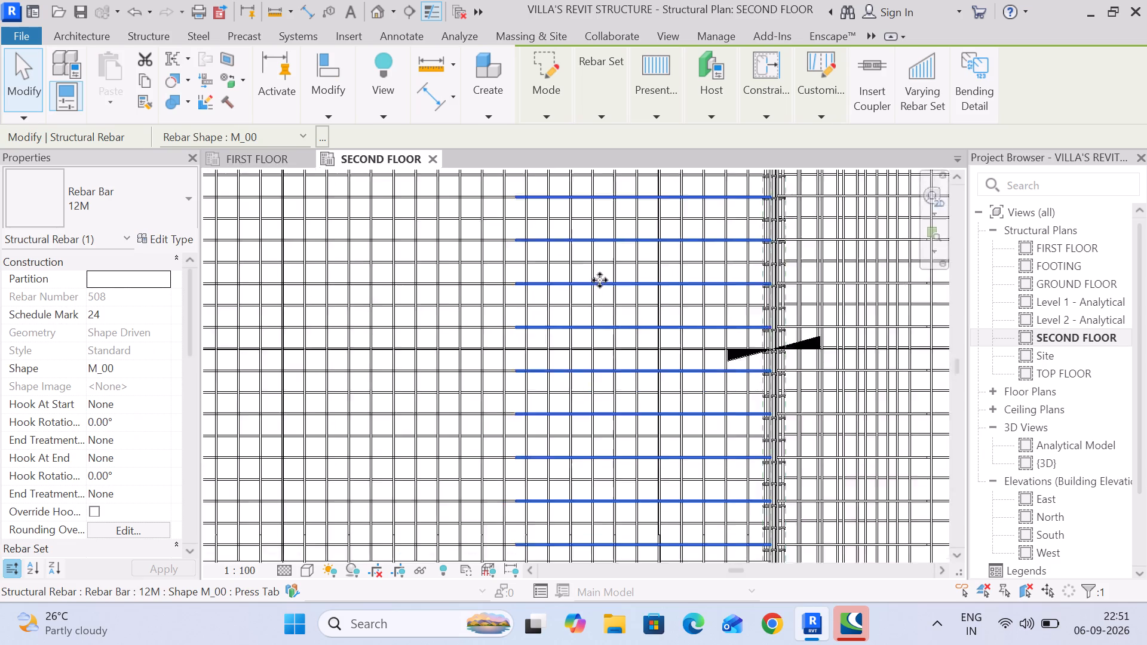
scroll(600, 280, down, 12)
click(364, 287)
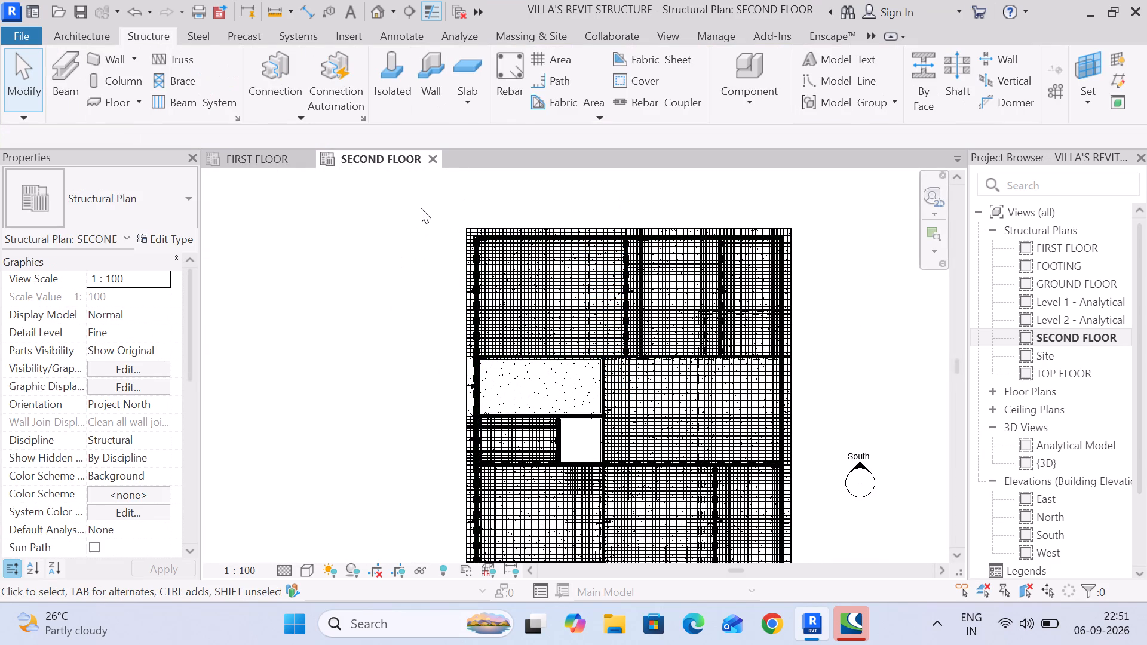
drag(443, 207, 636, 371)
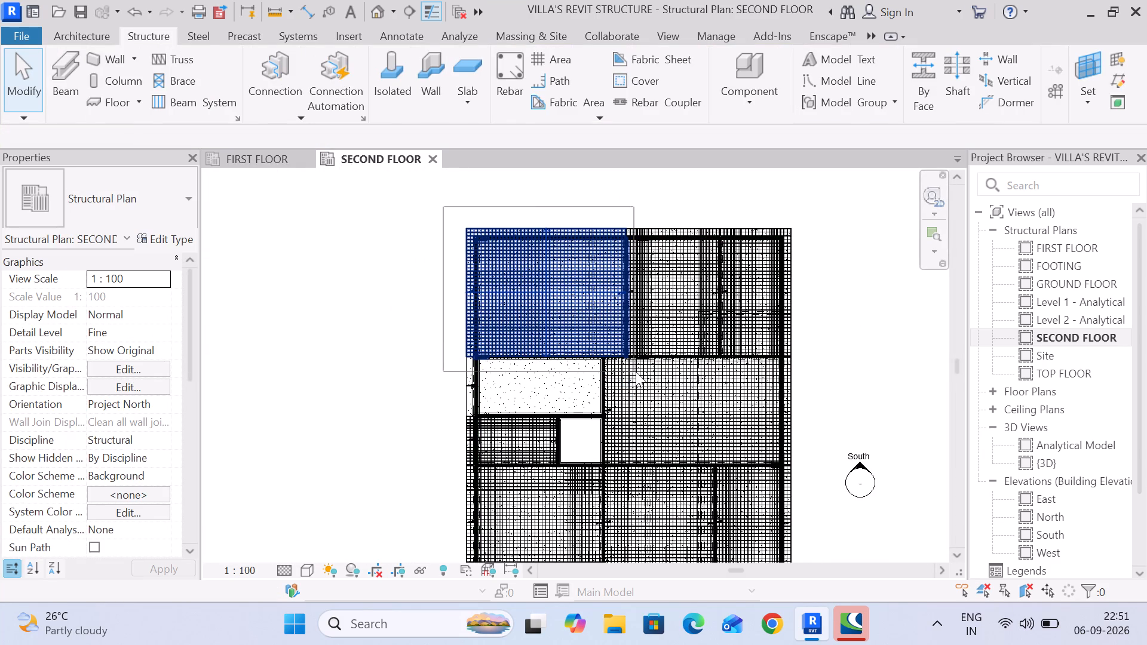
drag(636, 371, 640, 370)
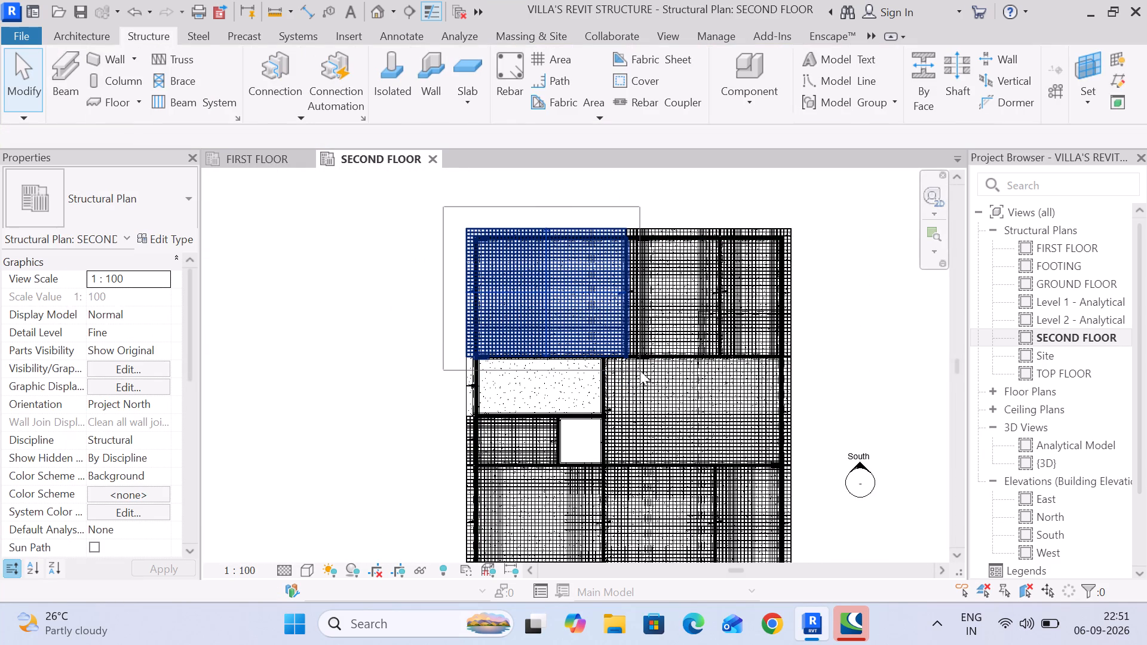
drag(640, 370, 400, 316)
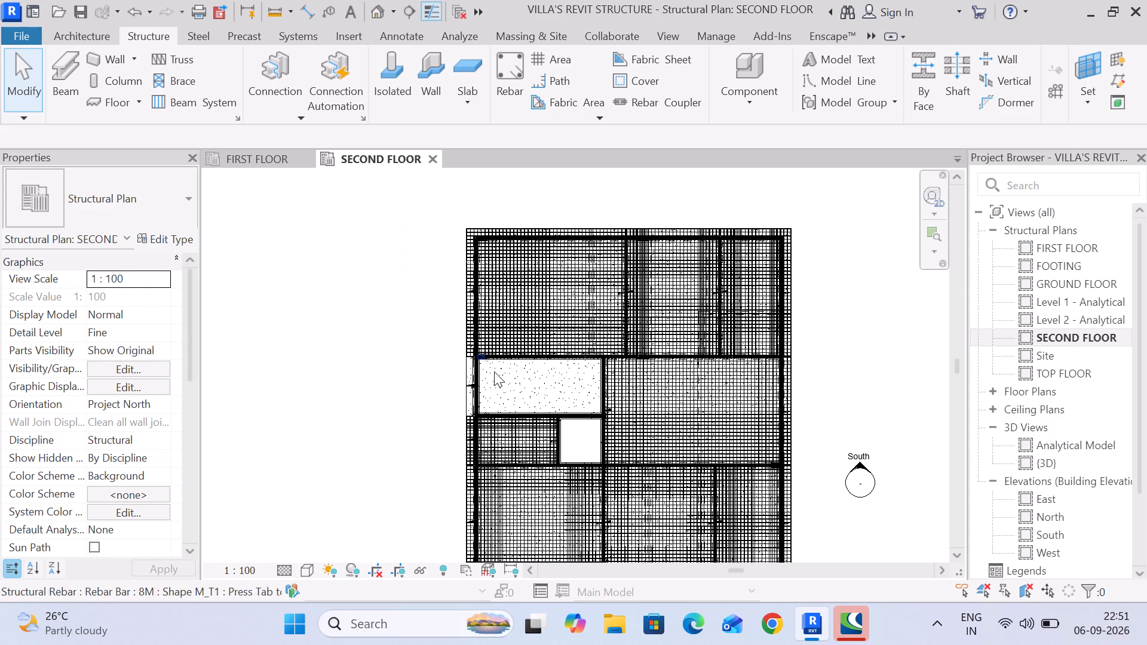
Switch to the first-floor plan and look over its slab reinforcement for comparison with the second floor.
scroll(490, 288, down, 20)
scroll(490, 288, down, 1)
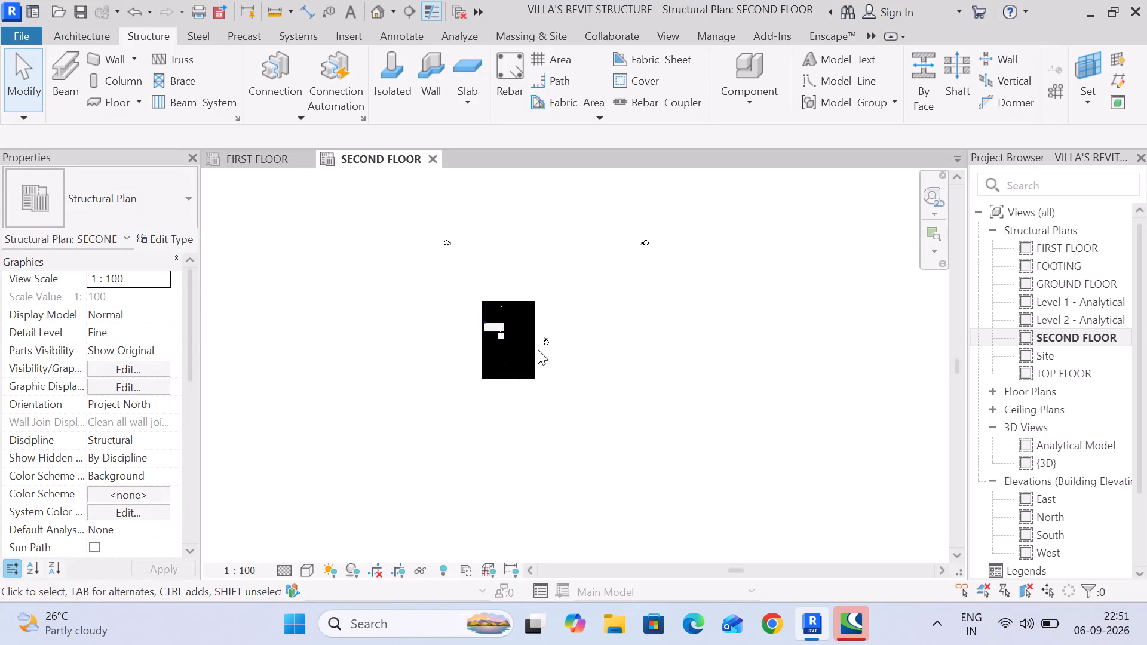
scroll(538, 349, down, 4)
scroll(511, 307, up, 3)
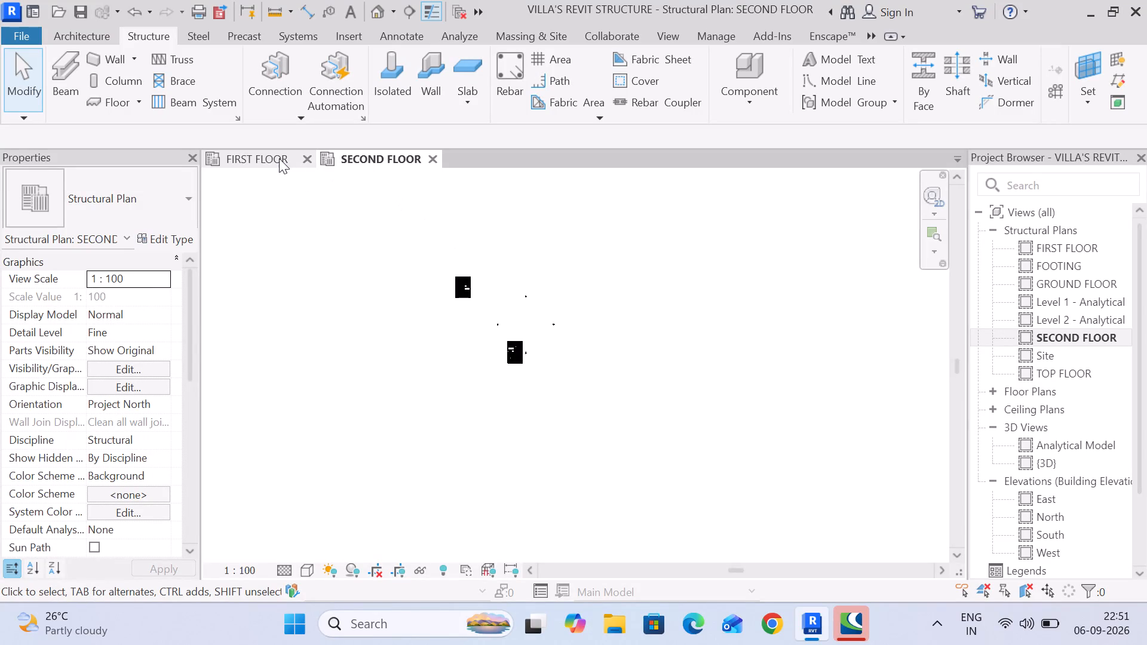
click(278, 158)
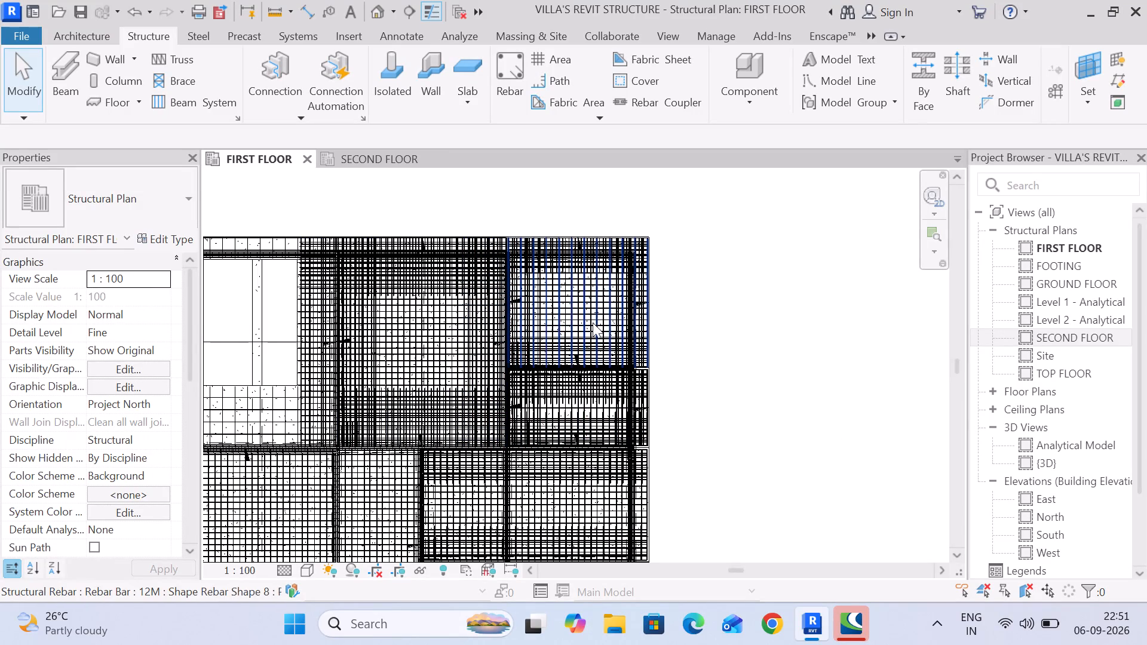
scroll(580, 343, down, 3)
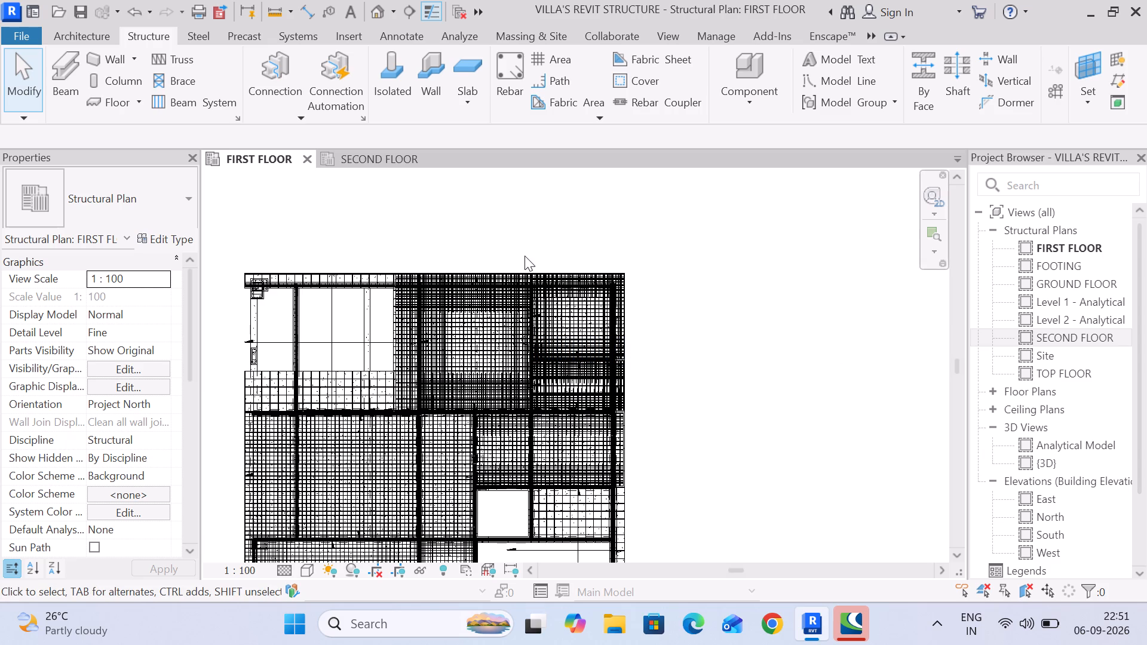
click(369, 318)
click(438, 209)
scroll(447, 235, down, 5)
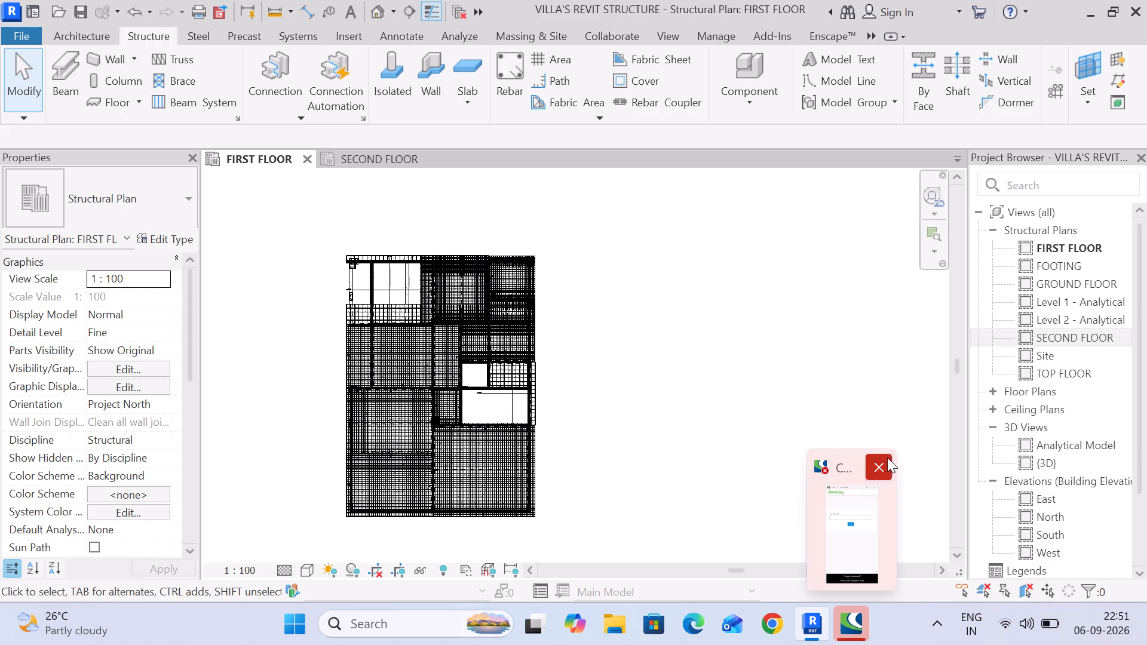
Close the other application's window running in the background.
click(887, 457)
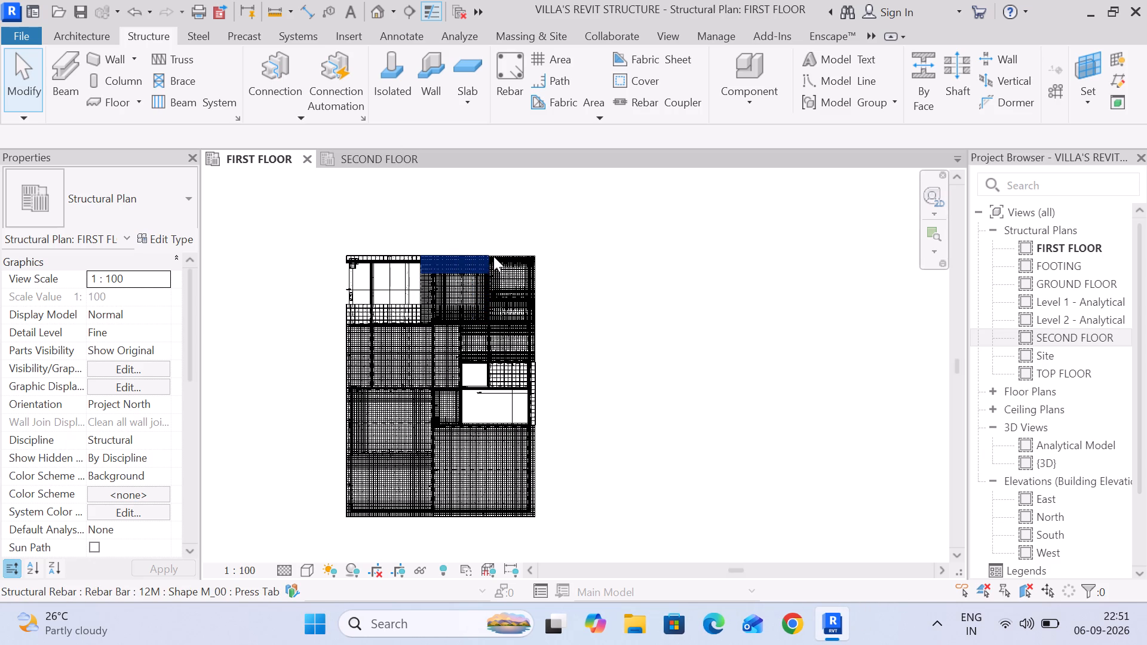
Examine the plans laid out in the first-floor view, returning to the reinforced plan around its blank openings.
scroll(493, 257, down, 13)
scroll(622, 394, up, 5)
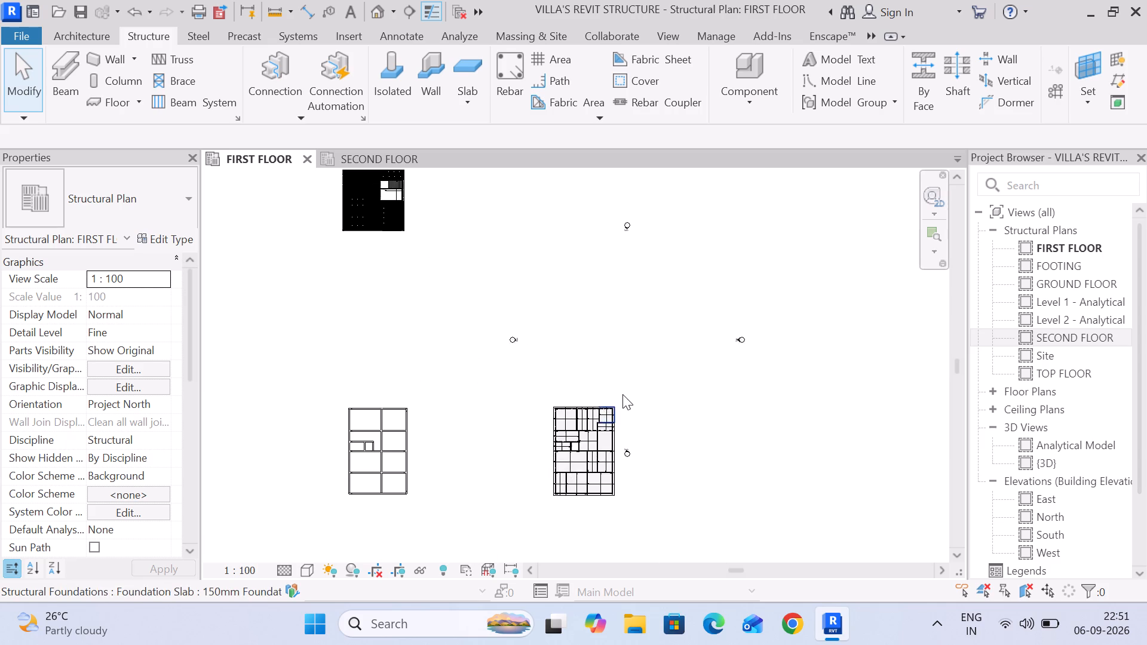
scroll(545, 301, down, 1)
middle_drag(545, 301, 553, 403)
scroll(430, 239, up, 11)
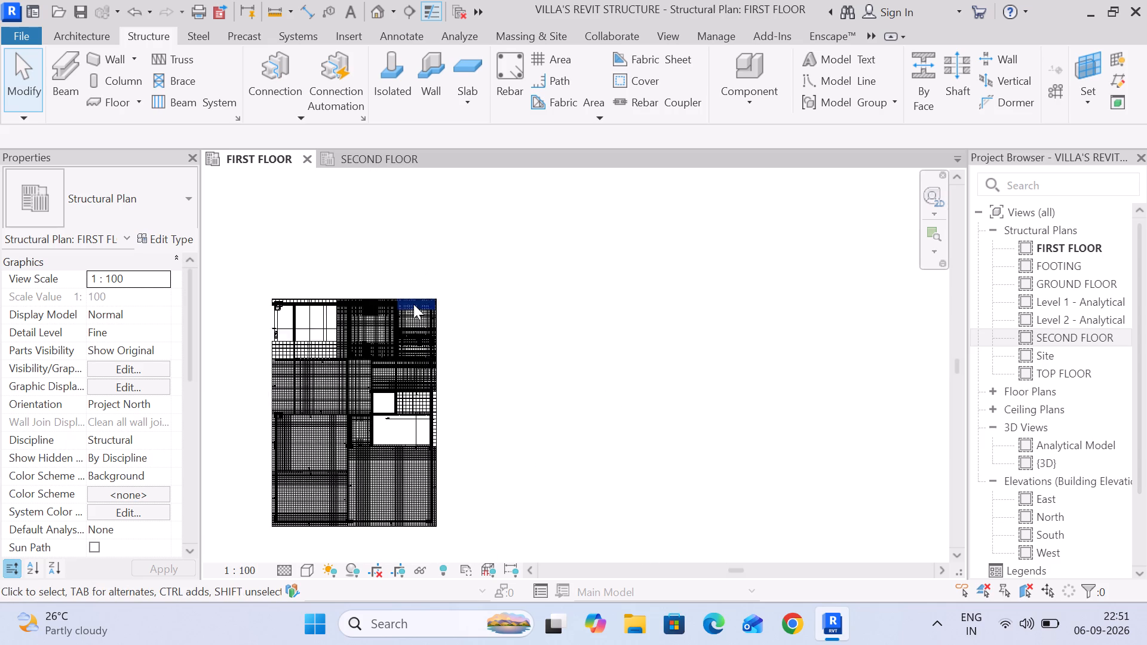
scroll(413, 304, up, 3)
middle_drag(418, 314, 430, 274)
middle_drag(410, 380, 494, 262)
Select the beam and rebar between the first-floor plan's two blank openings, extend to all matching instances, and temporarily hide them.
scroll(425, 409, up, 6)
drag(439, 405, 438, 350)
click(445, 358)
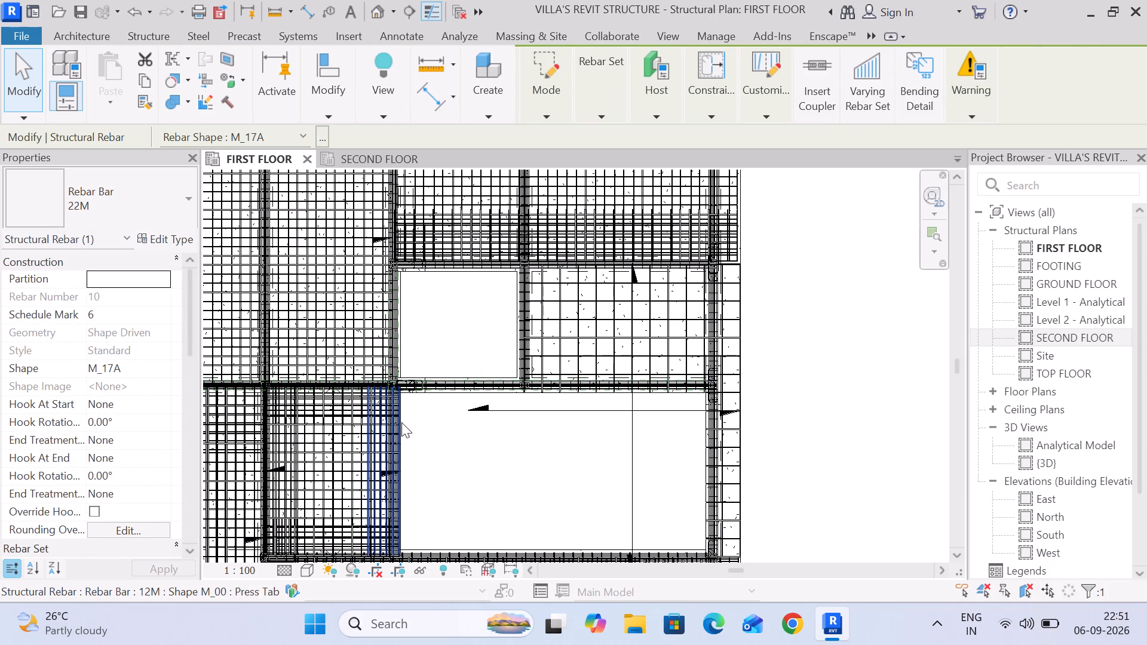
drag(456, 400, 437, 337)
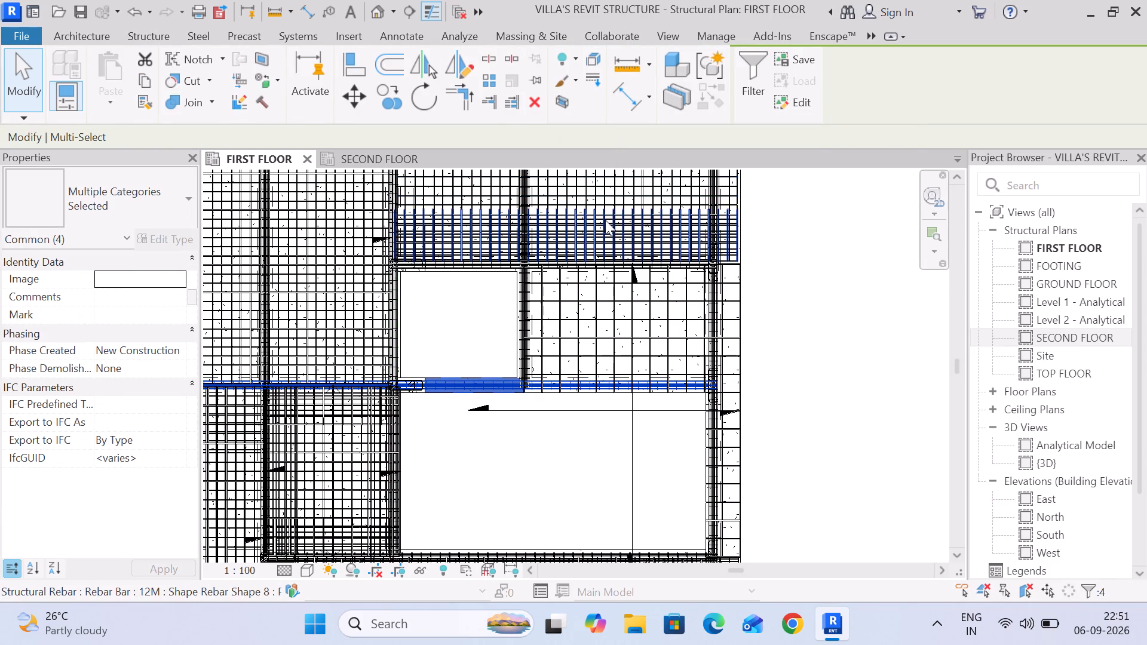
scroll(469, 290, down, 4)
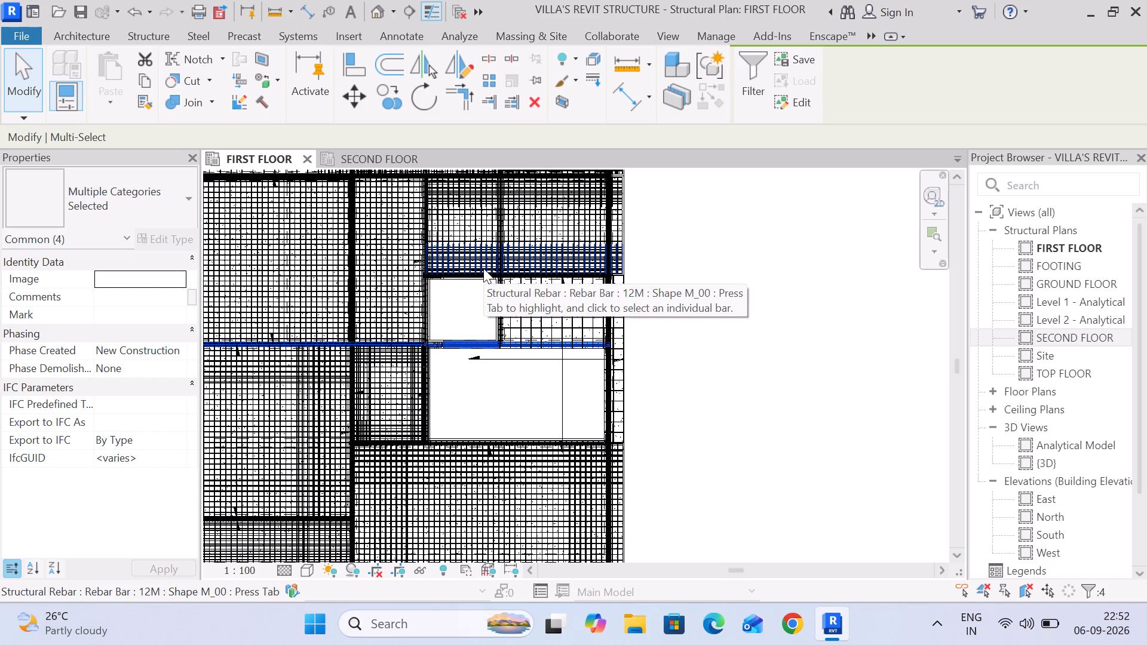
scroll(483, 268, down, 3)
scroll(483, 268, up, 1)
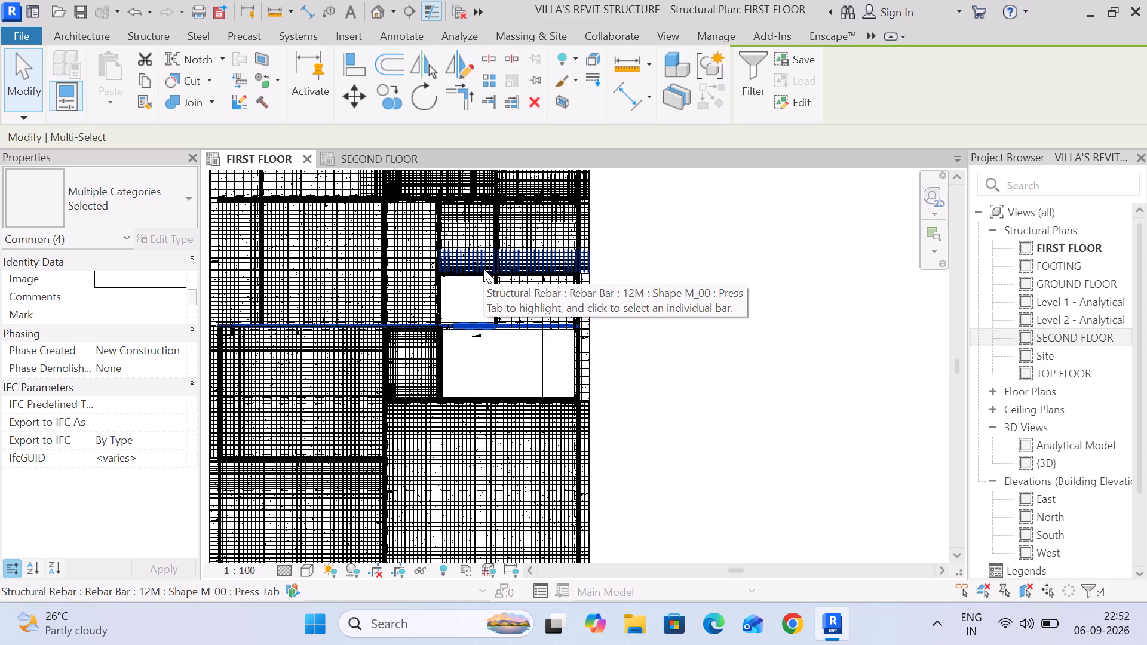
scroll(483, 268, down, 2)
scroll(483, 268, up, 1)
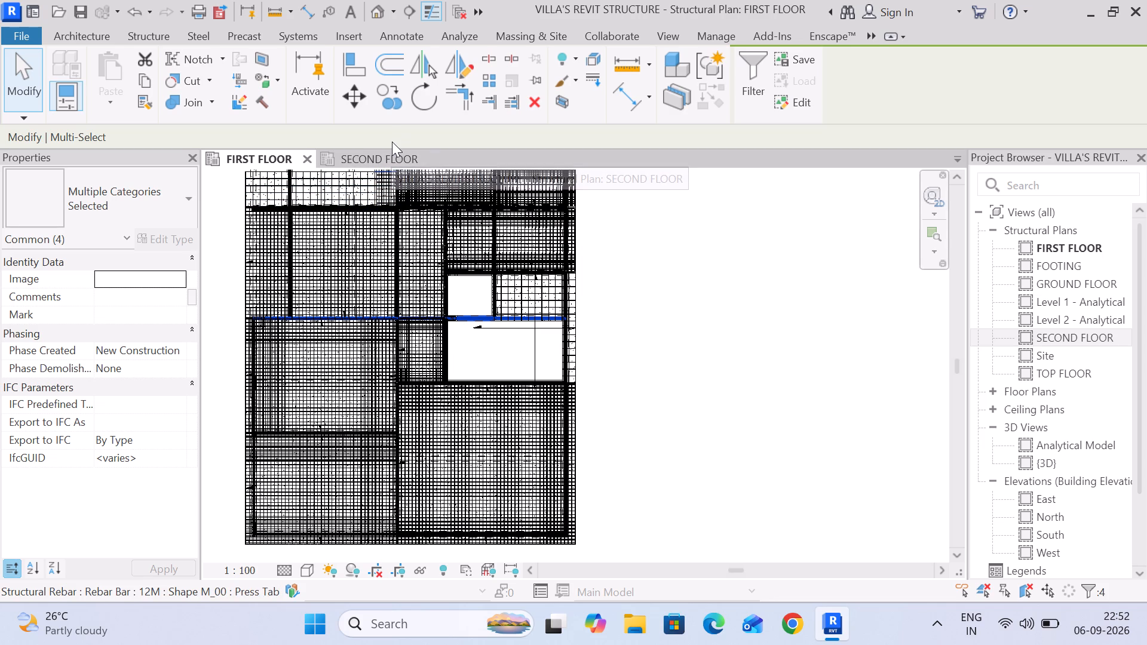
middle_drag(507, 251, 505, 305)
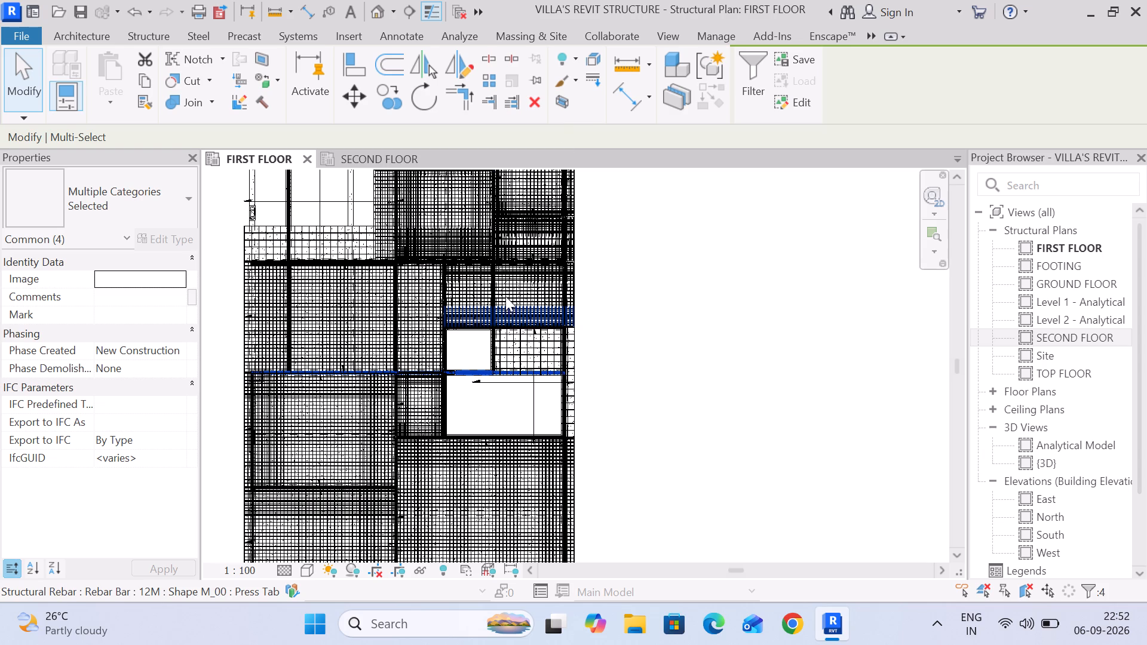
text(sa)
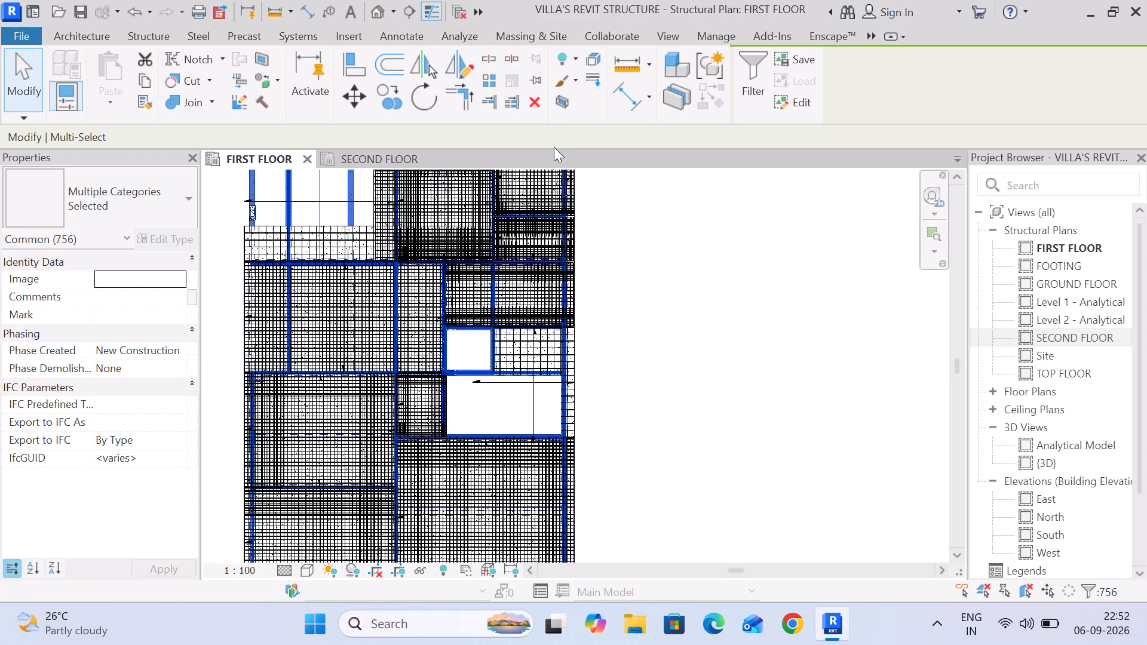
scroll(530, 252, down, 3)
middle_drag(530, 260, 531, 380)
middle_drag(612, 376, 597, 294)
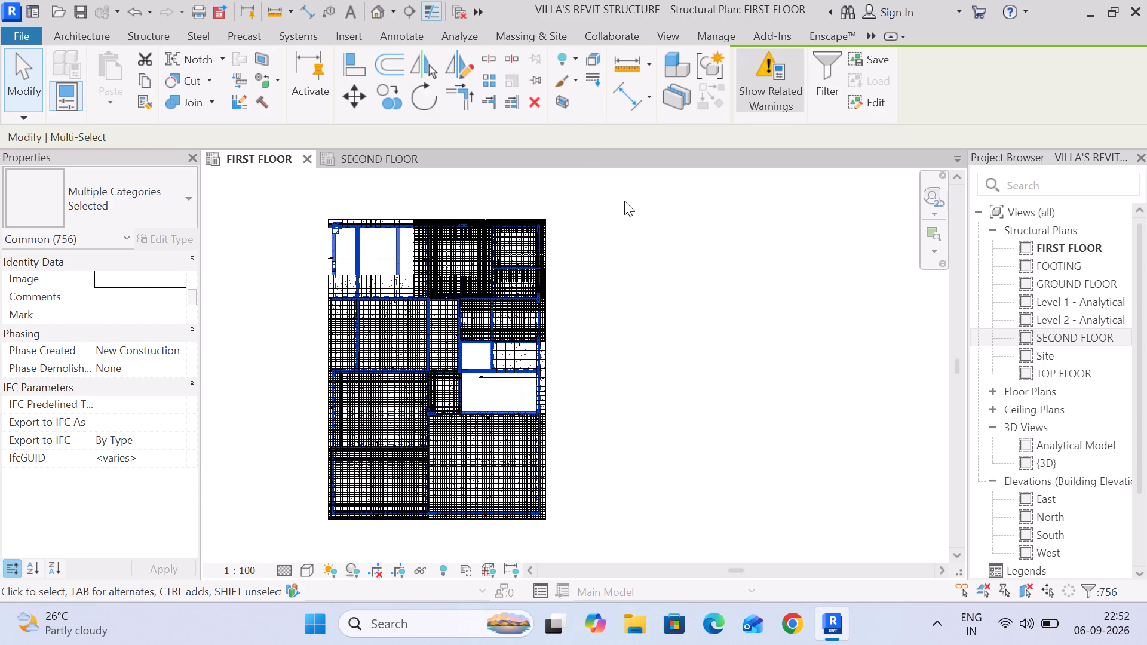
click(427, 569)
click(465, 521)
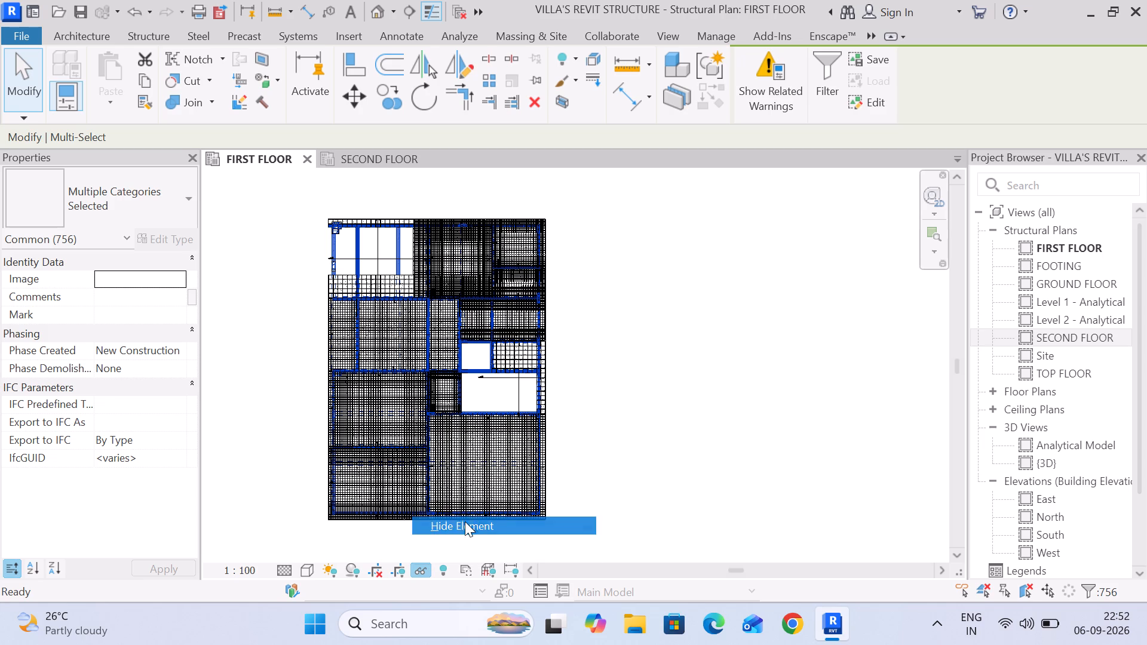
click(613, 317)
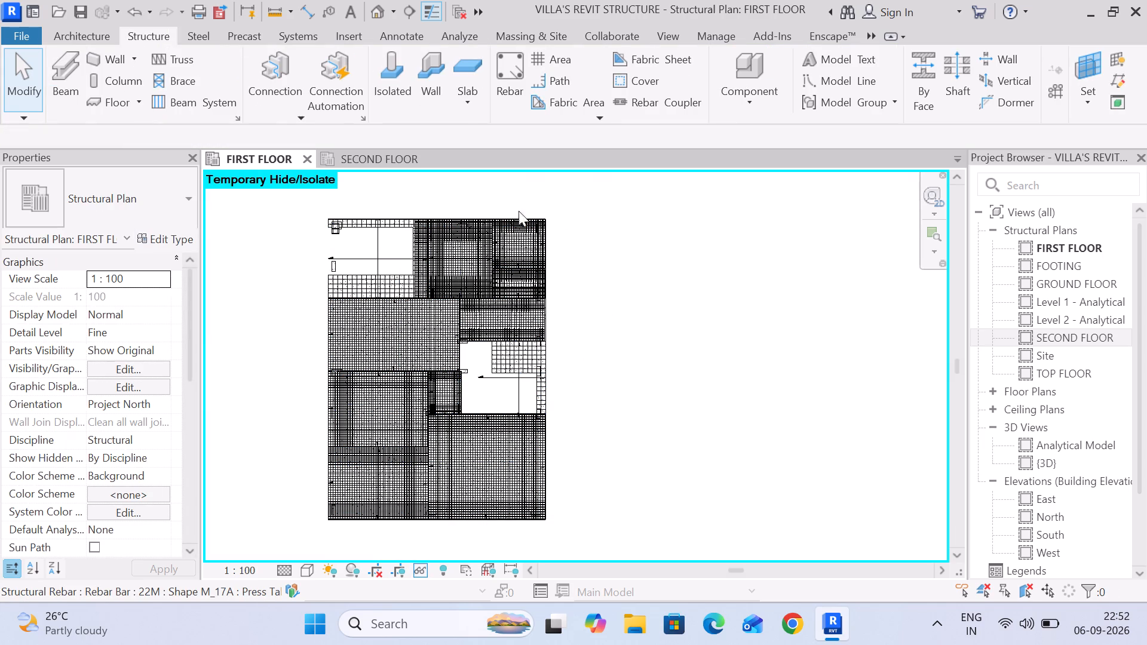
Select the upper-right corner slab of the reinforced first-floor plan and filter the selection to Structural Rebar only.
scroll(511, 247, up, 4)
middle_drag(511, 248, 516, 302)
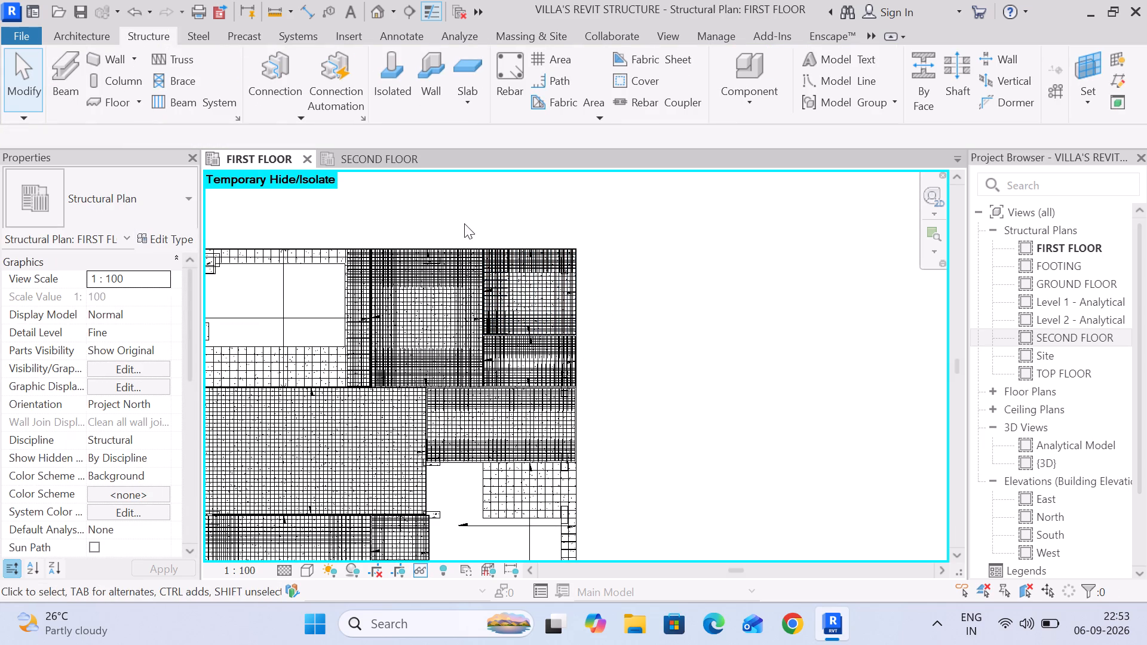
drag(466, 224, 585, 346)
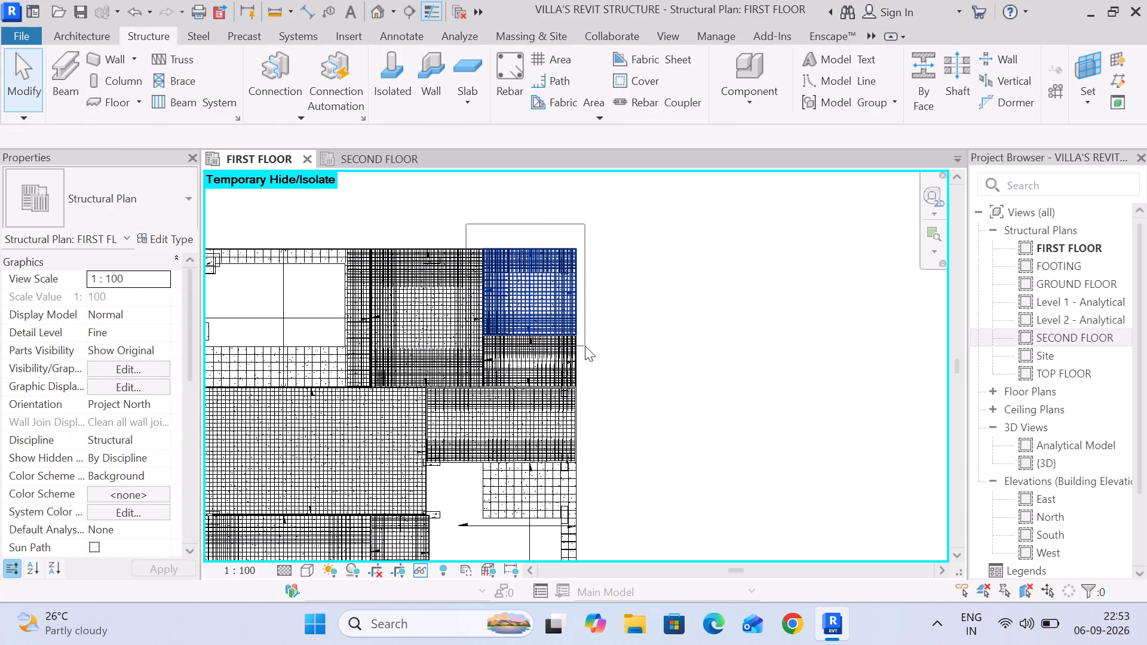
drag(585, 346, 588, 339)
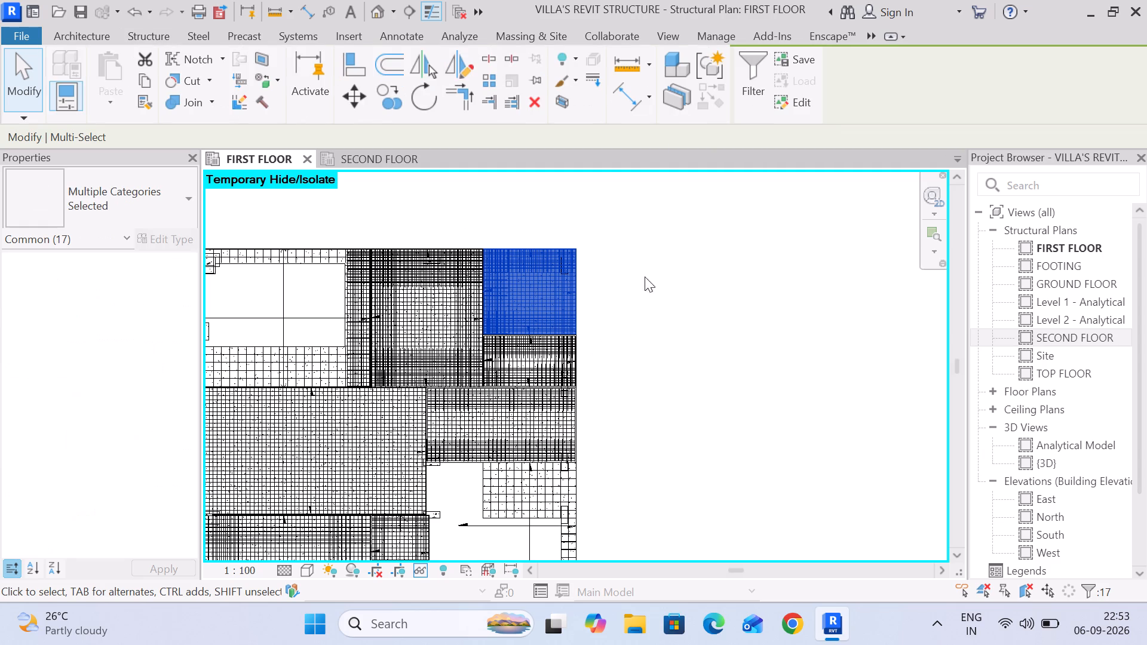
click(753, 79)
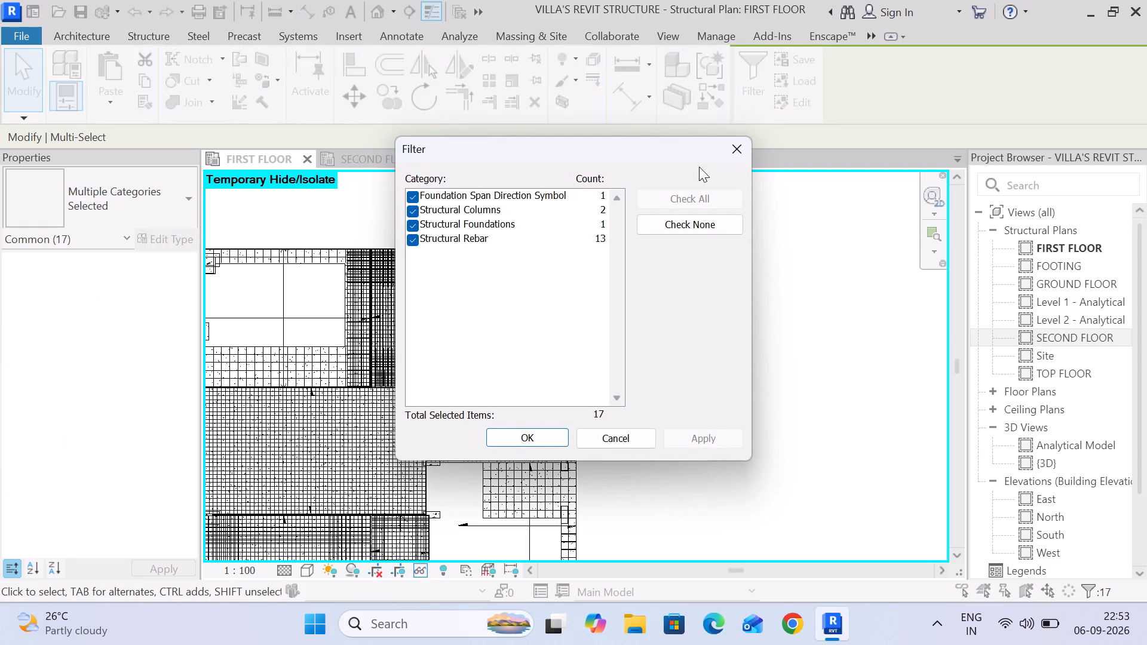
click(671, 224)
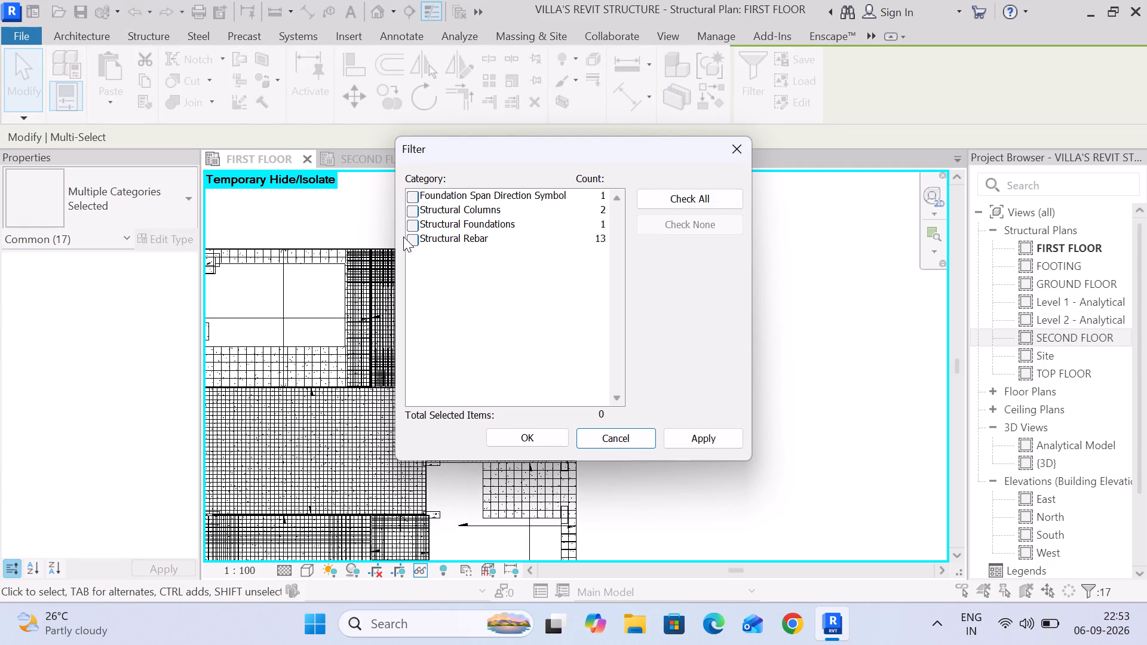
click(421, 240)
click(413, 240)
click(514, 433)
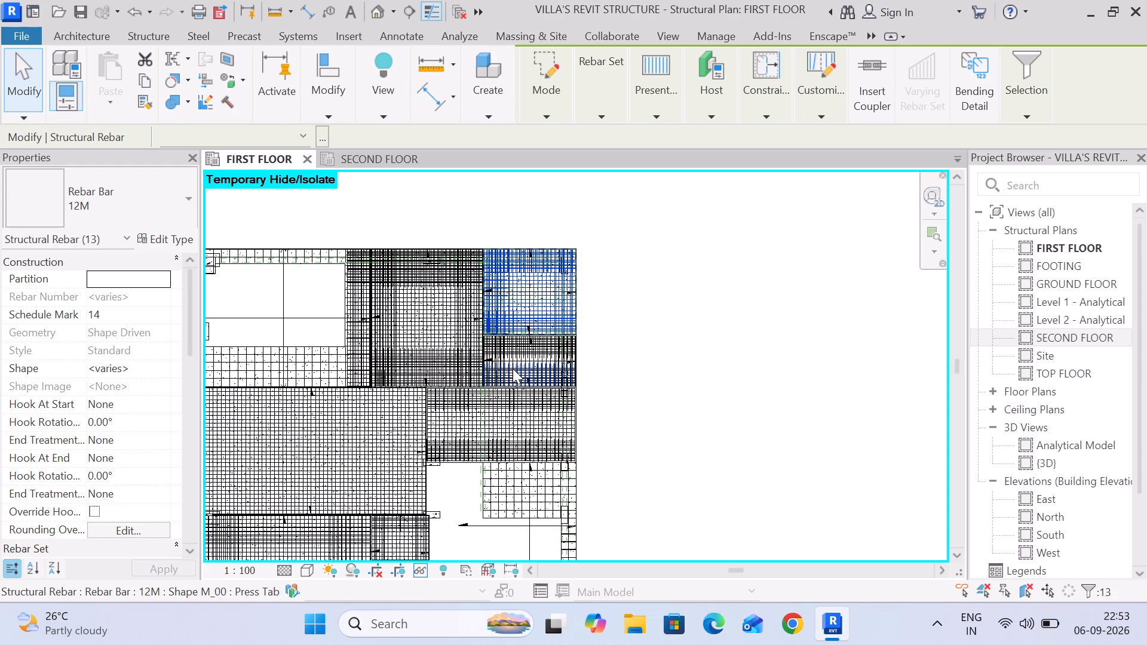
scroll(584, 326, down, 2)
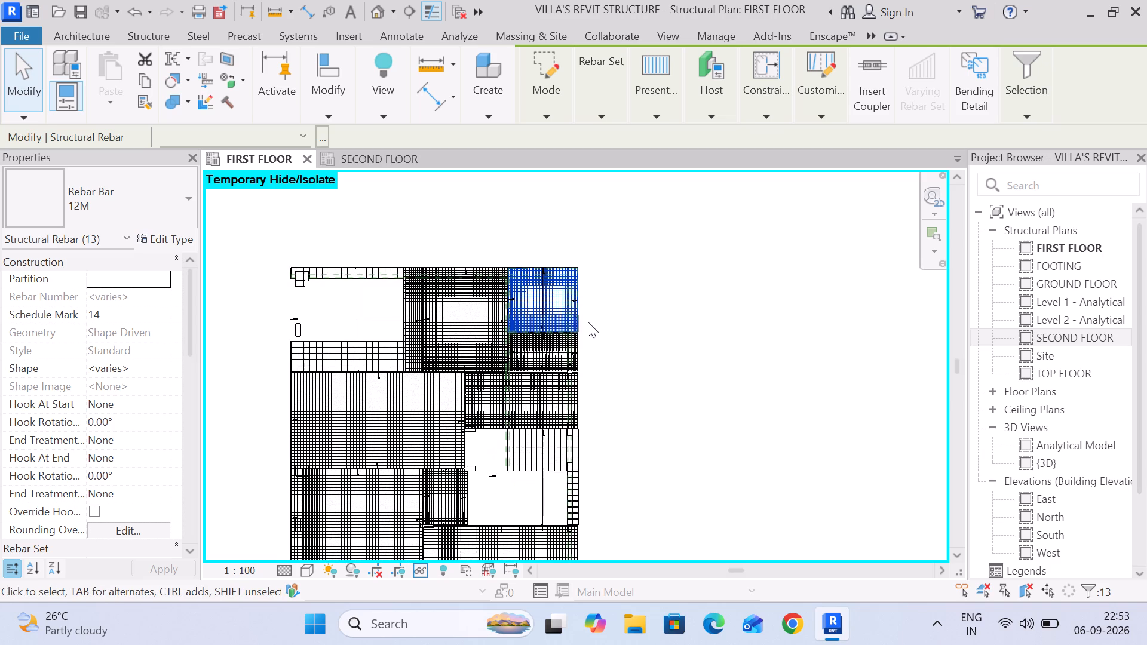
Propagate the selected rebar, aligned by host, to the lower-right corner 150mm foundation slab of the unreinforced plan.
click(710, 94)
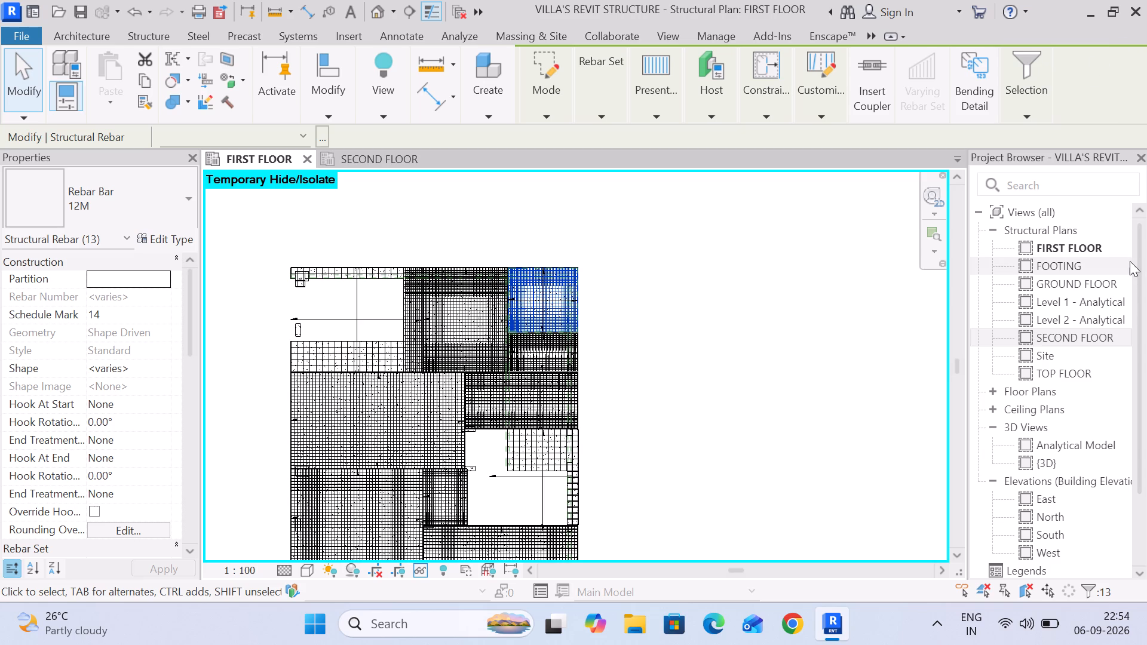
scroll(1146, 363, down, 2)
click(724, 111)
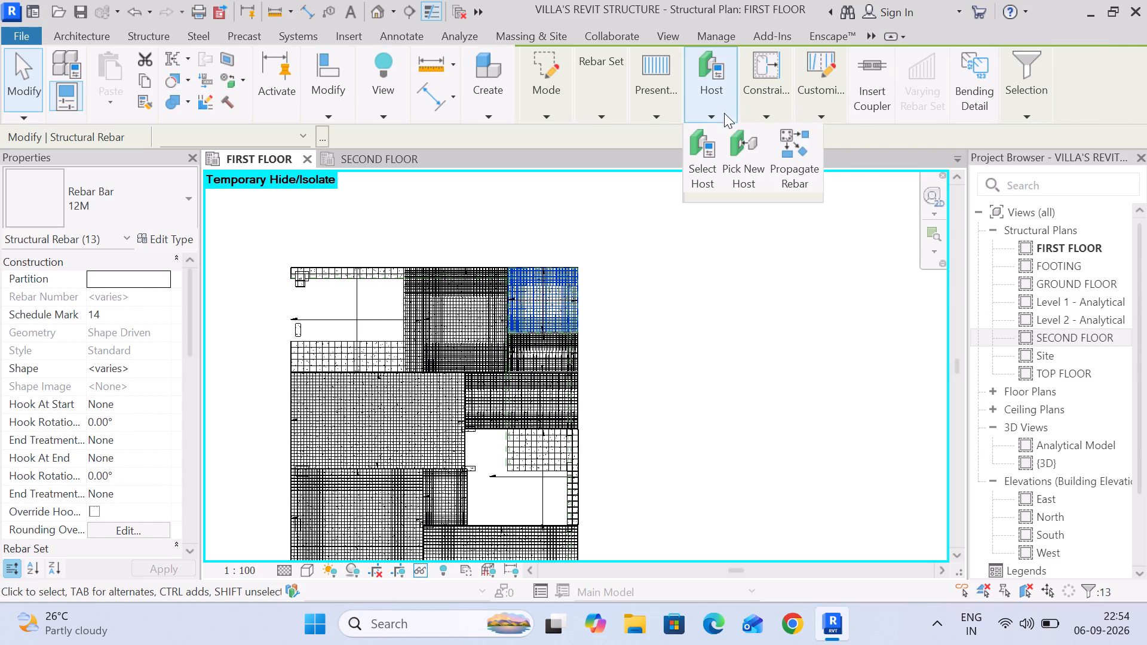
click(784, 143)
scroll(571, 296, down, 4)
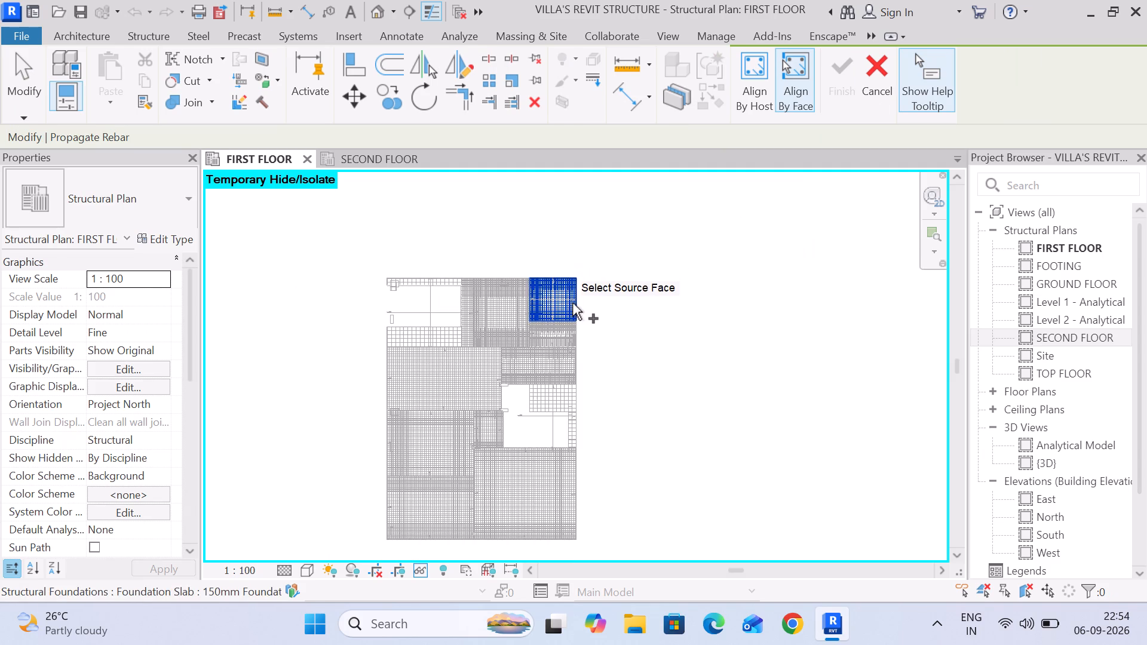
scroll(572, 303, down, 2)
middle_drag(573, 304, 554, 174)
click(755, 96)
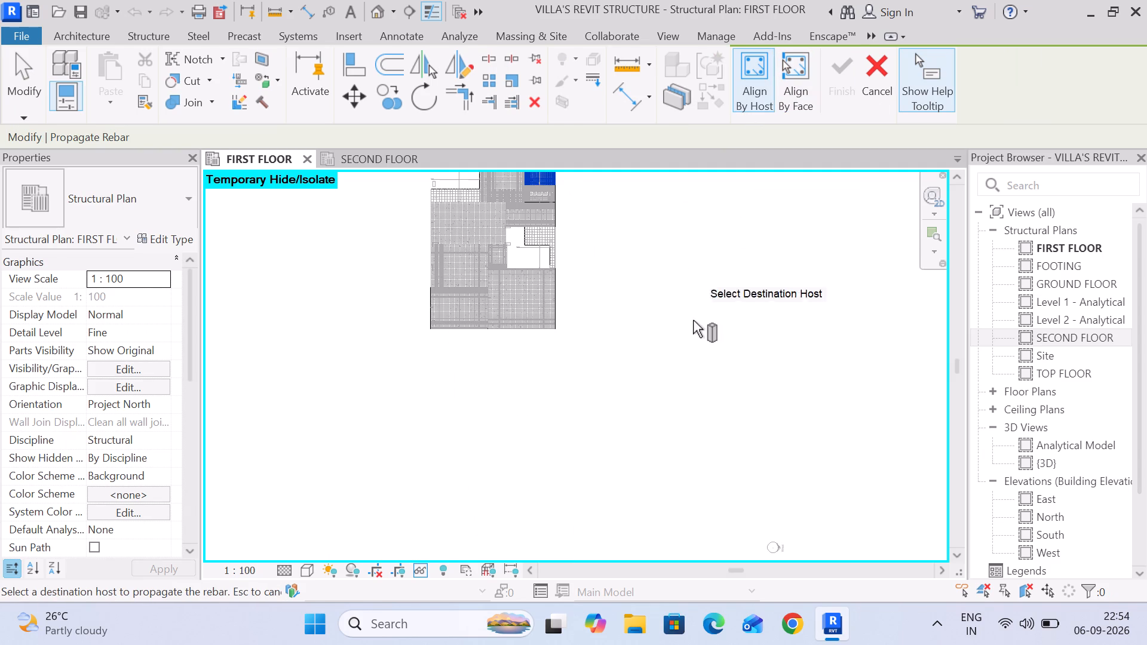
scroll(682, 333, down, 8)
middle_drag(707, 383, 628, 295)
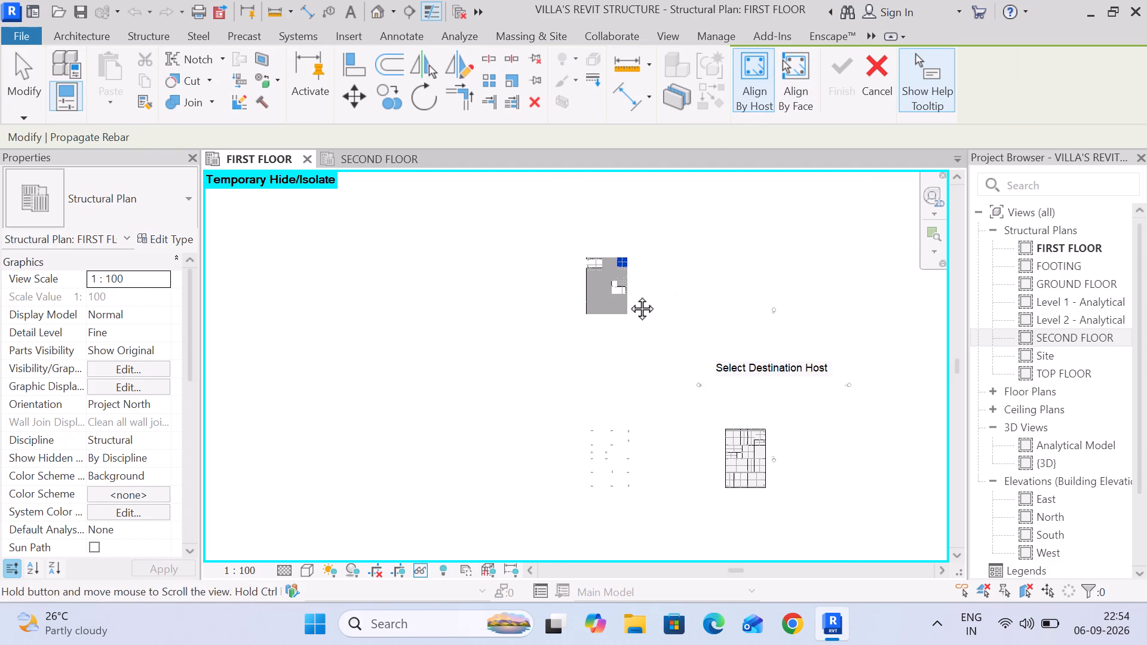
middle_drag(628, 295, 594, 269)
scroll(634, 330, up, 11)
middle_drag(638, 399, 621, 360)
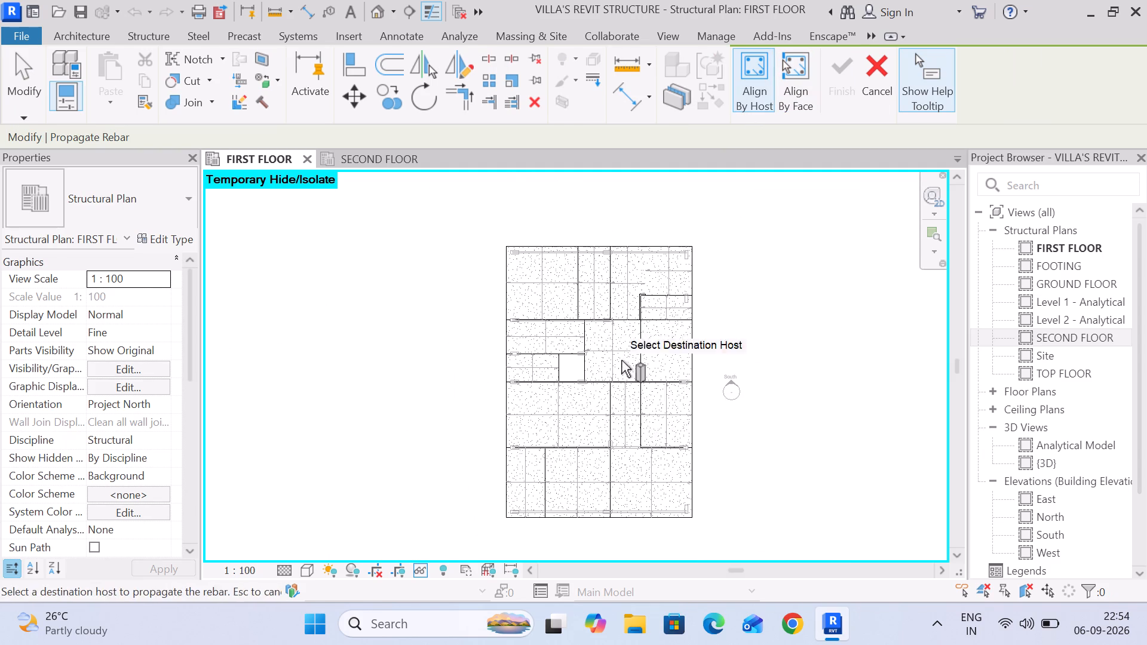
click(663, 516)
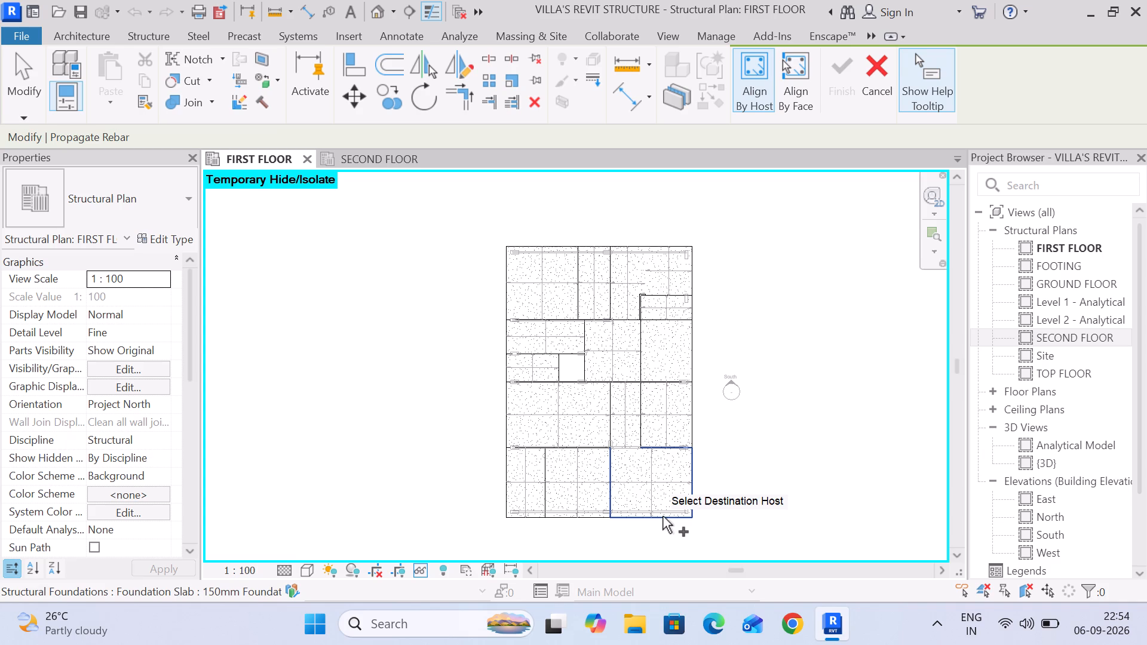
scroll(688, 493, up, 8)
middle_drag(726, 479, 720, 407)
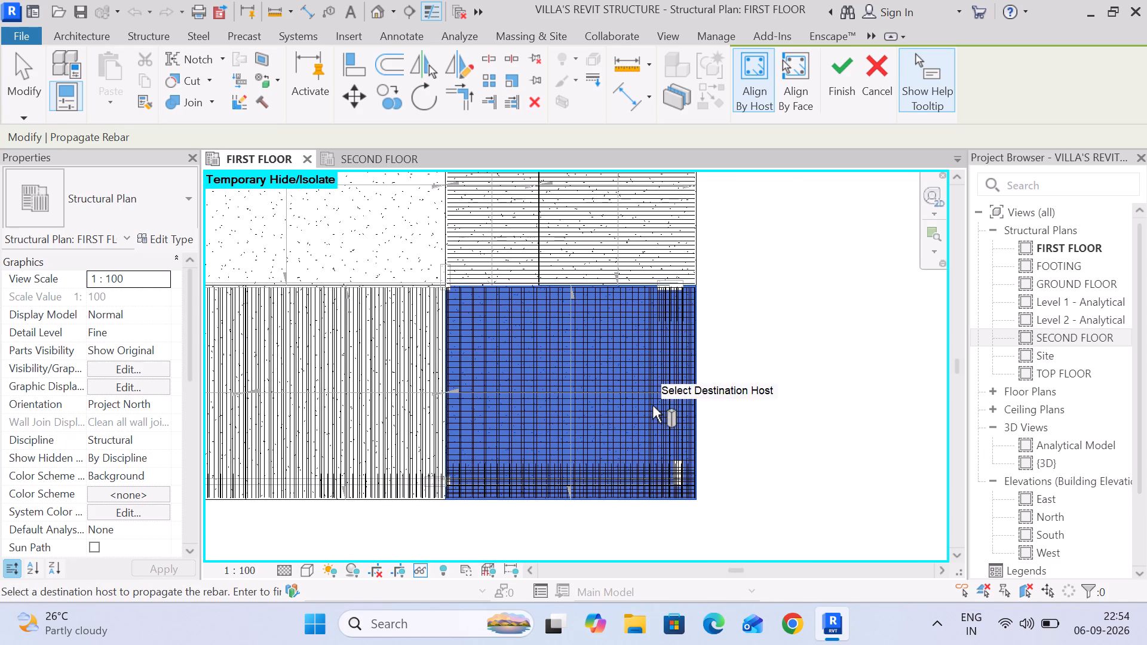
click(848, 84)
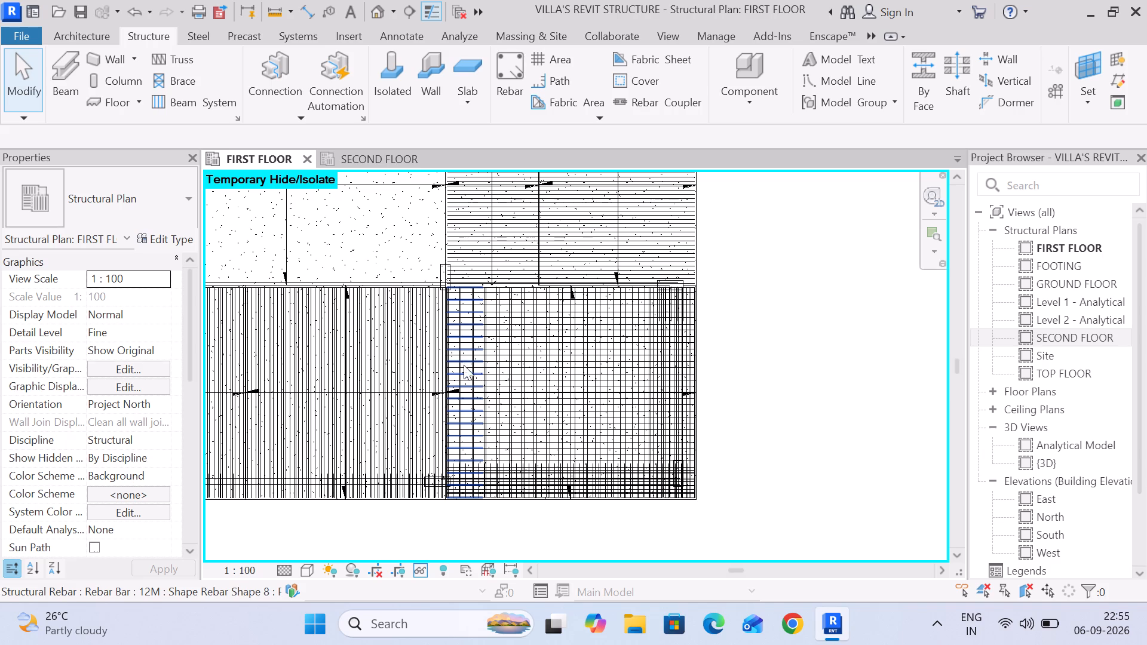
Examine the propagated rebar in the lower-right corner slab and how it relates to the neighbouring slabs.
scroll(477, 379, up, 7)
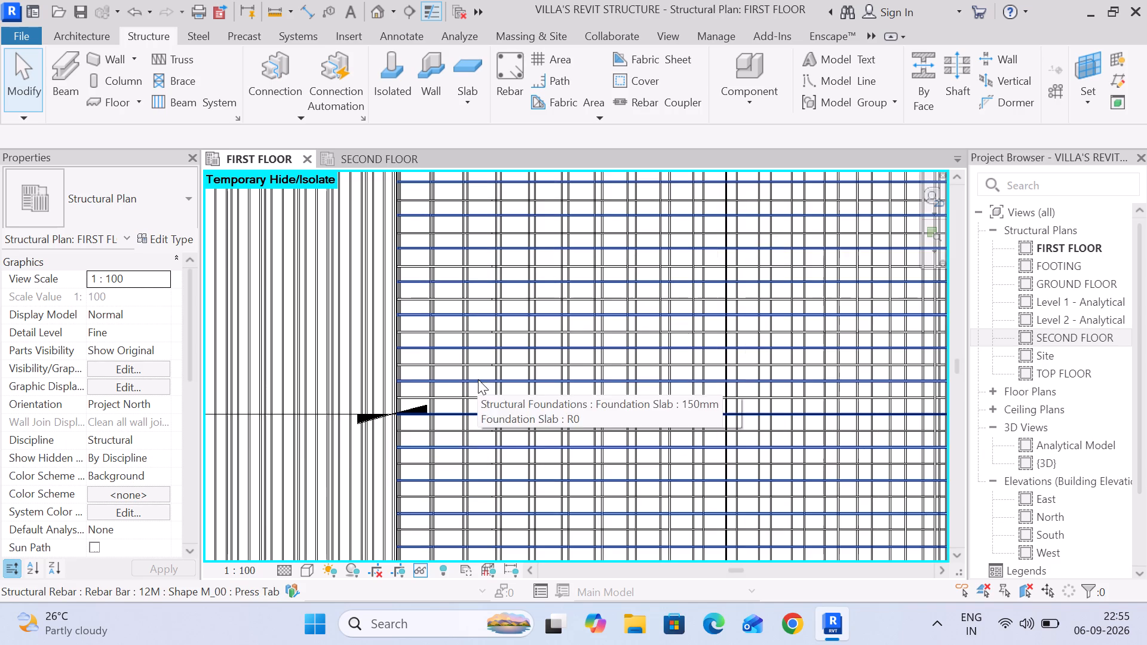
scroll(470, 363, up, 6)
scroll(471, 363, down, 11)
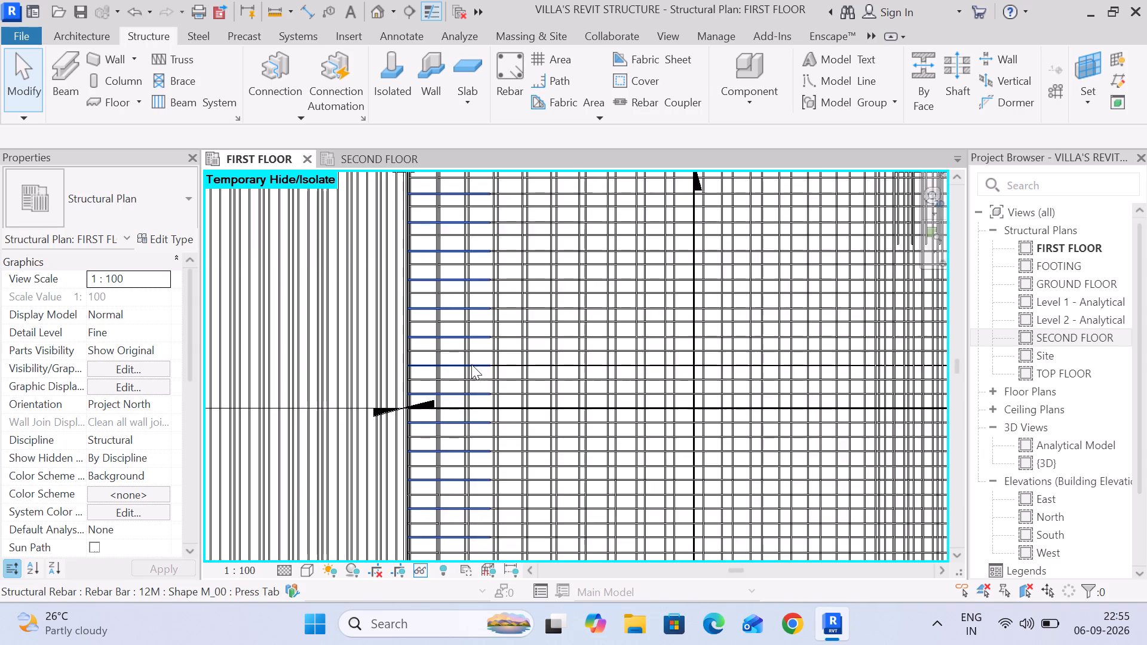
scroll(471, 364, down, 3)
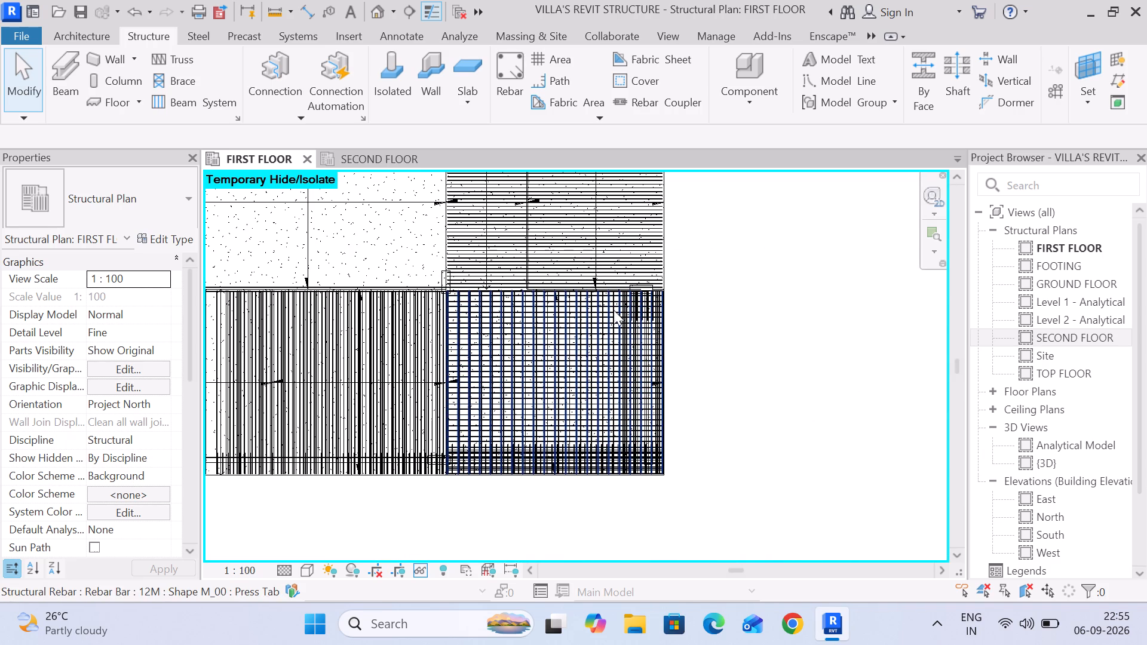
scroll(530, 384, up, 11)
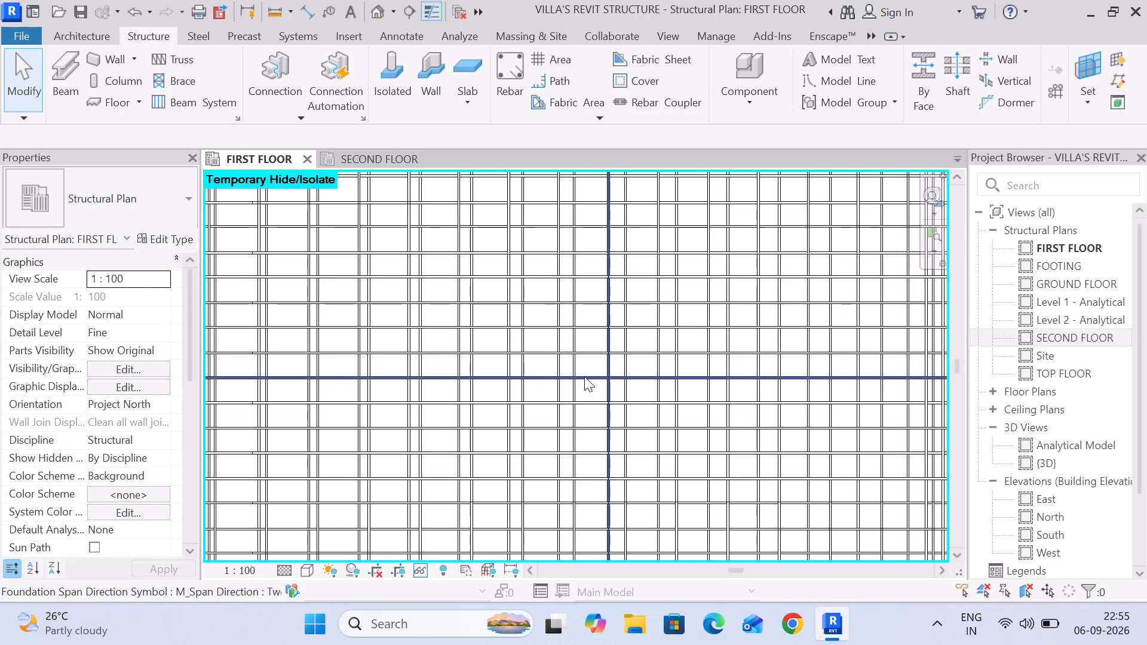
scroll(596, 376, down, 12)
click(781, 340)
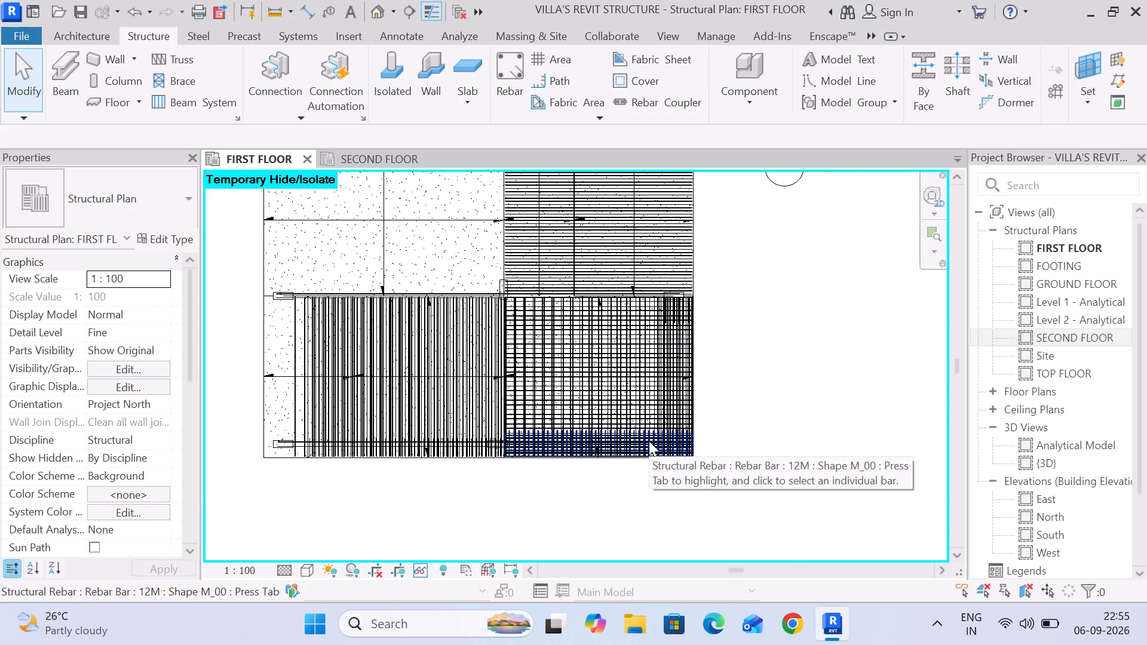
scroll(649, 441, down, 6)
middle_drag(735, 422, 731, 406)
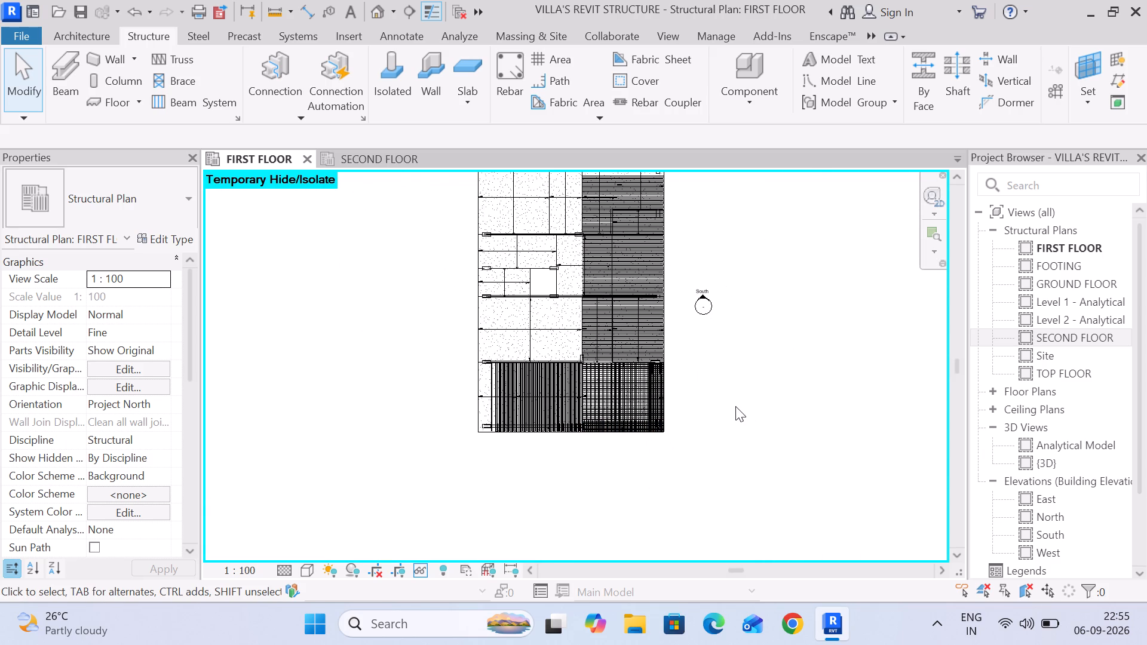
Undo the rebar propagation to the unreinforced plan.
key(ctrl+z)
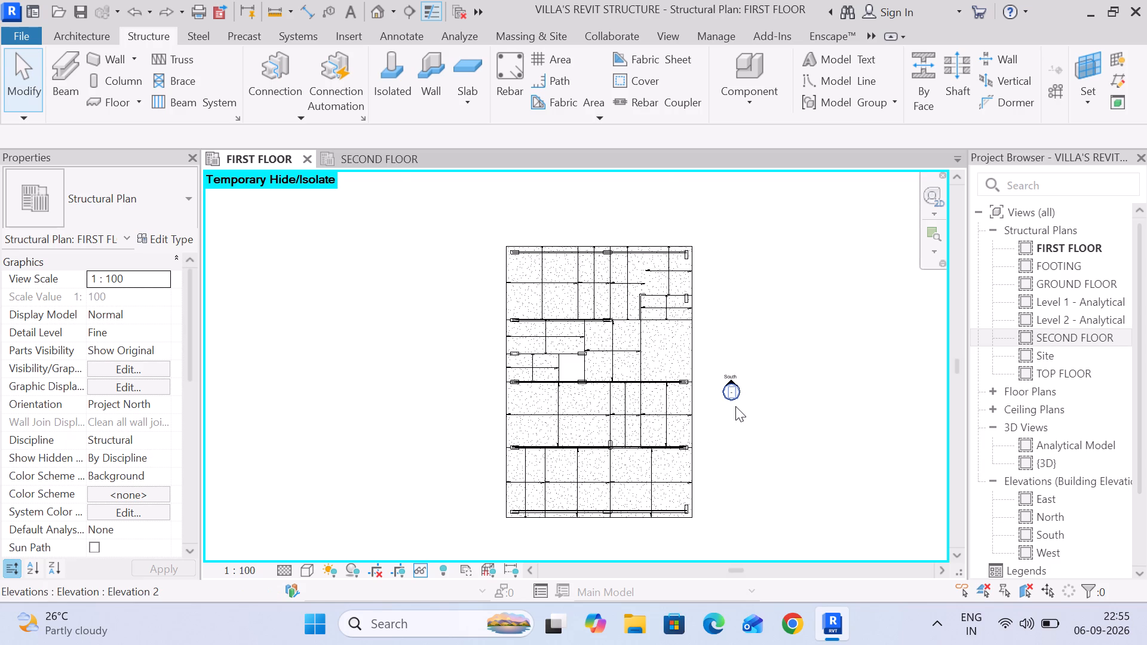
Select the lower-left corner slab of the reinforced plan and filter the selection to Structural Rebar only.
scroll(632, 279, down, 12)
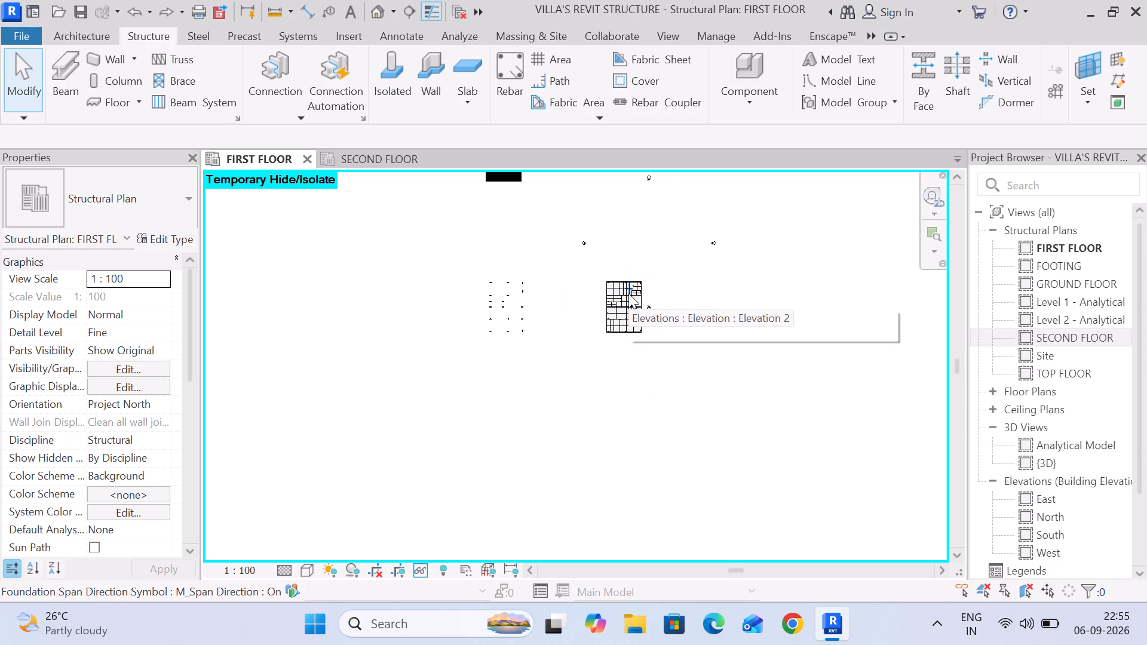
scroll(628, 293, down, 5)
scroll(596, 254, up, 4)
scroll(550, 226, up, 14)
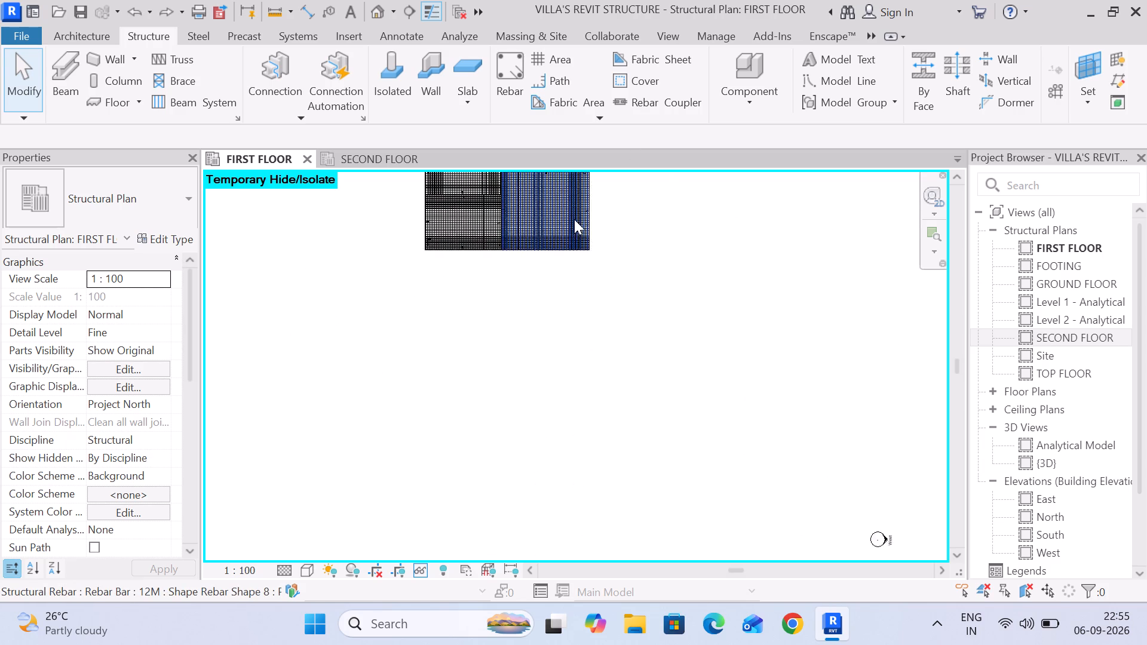
scroll(578, 220, up, 1)
middle_drag(582, 226, 611, 328)
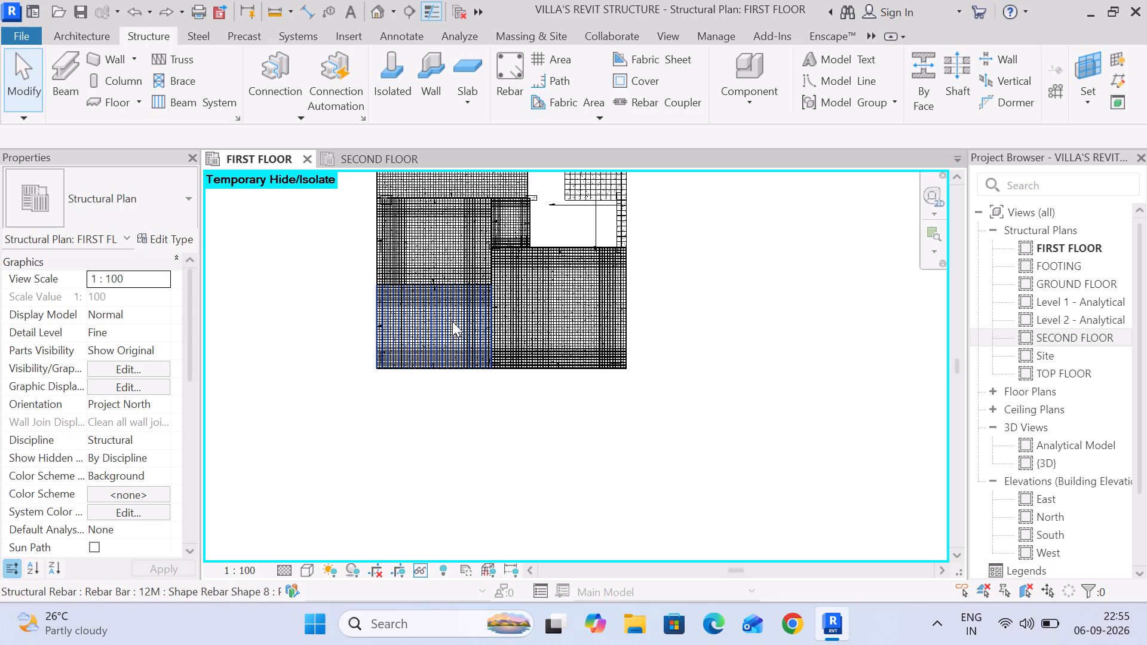
drag(360, 272, 473, 395)
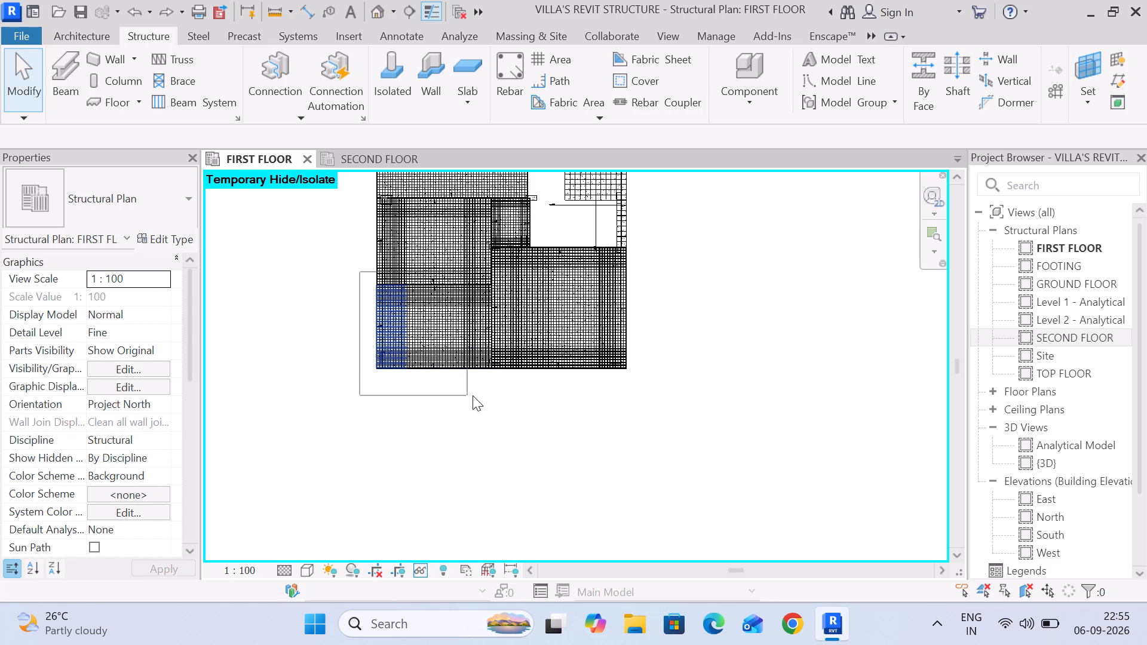
drag(473, 395, 500, 388)
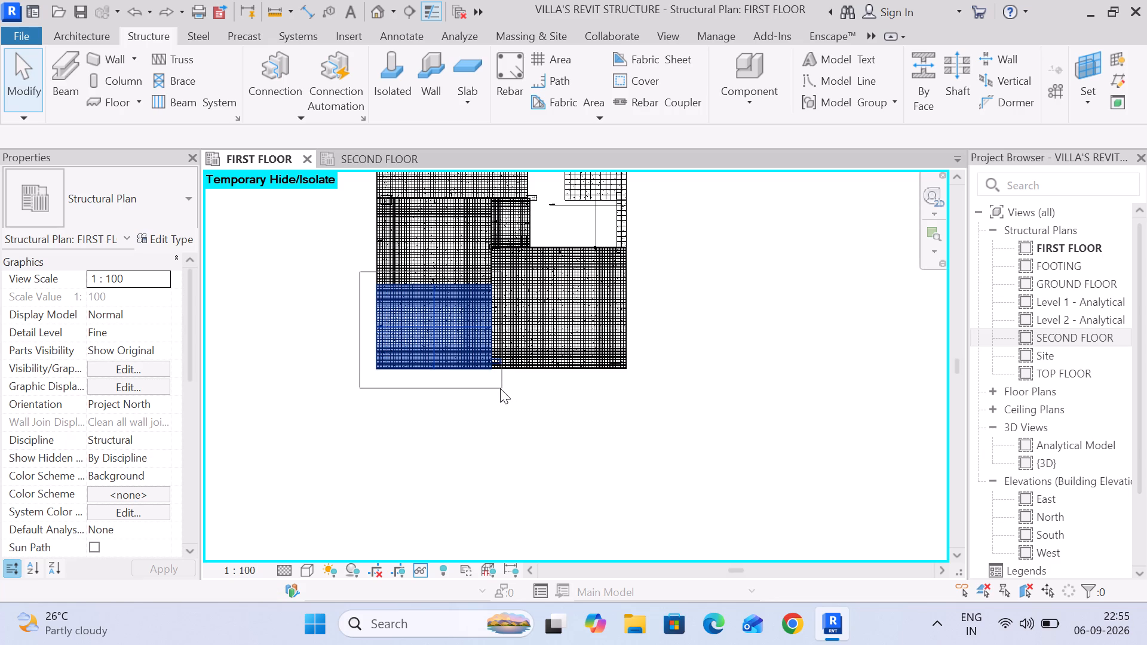
drag(500, 388, 499, 382)
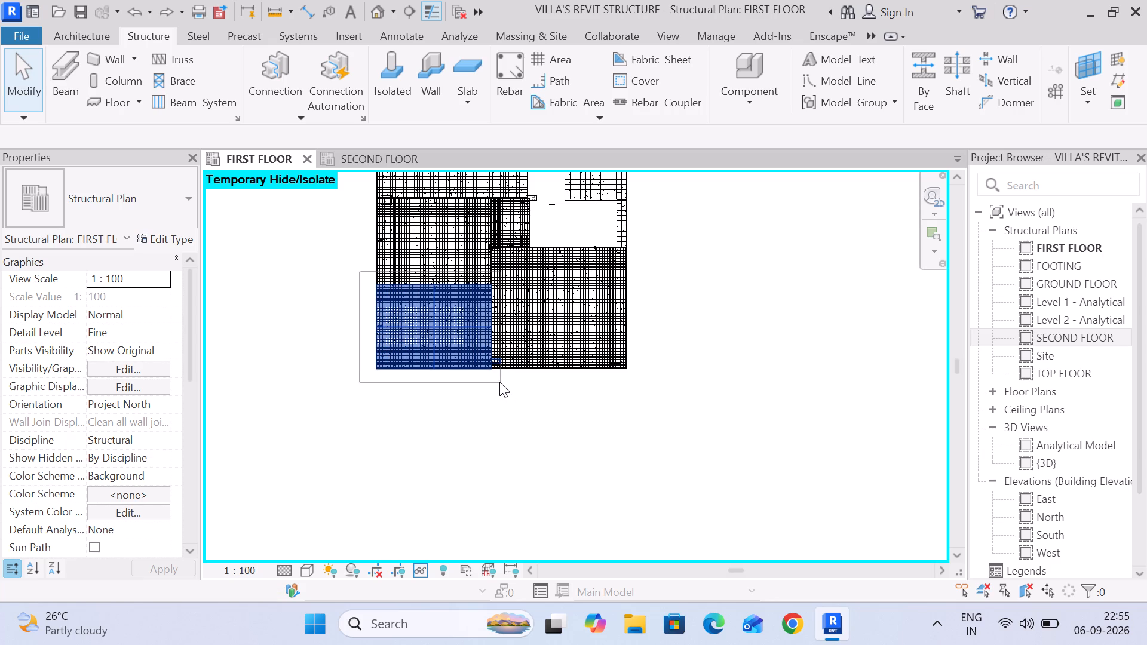
drag(499, 382, 496, 380)
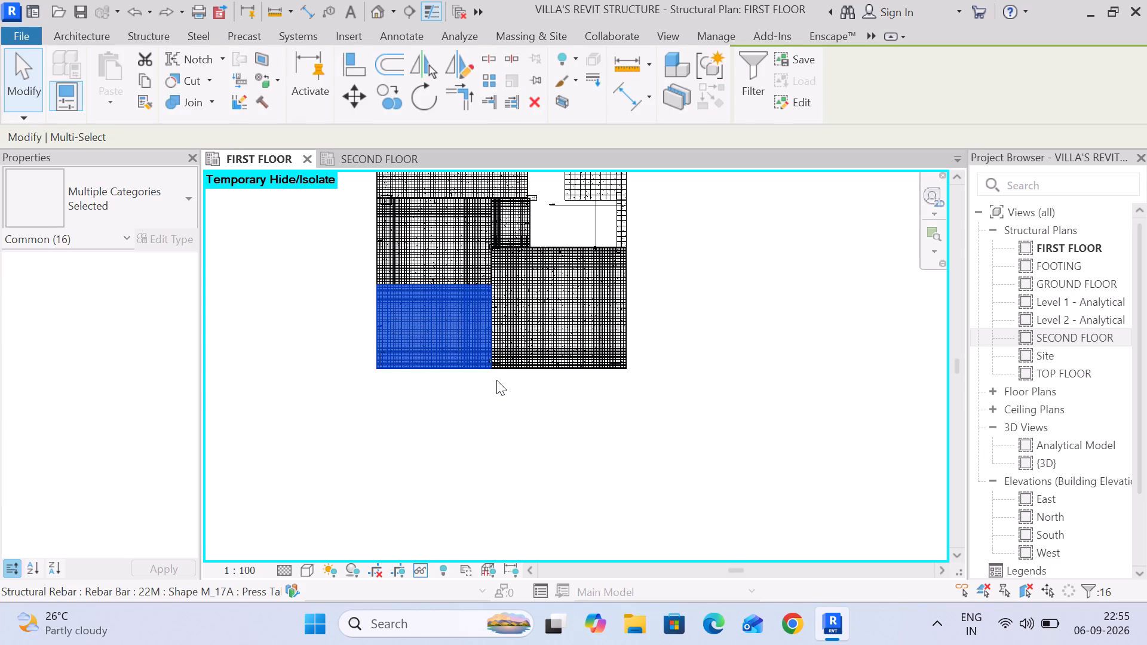
click(752, 96)
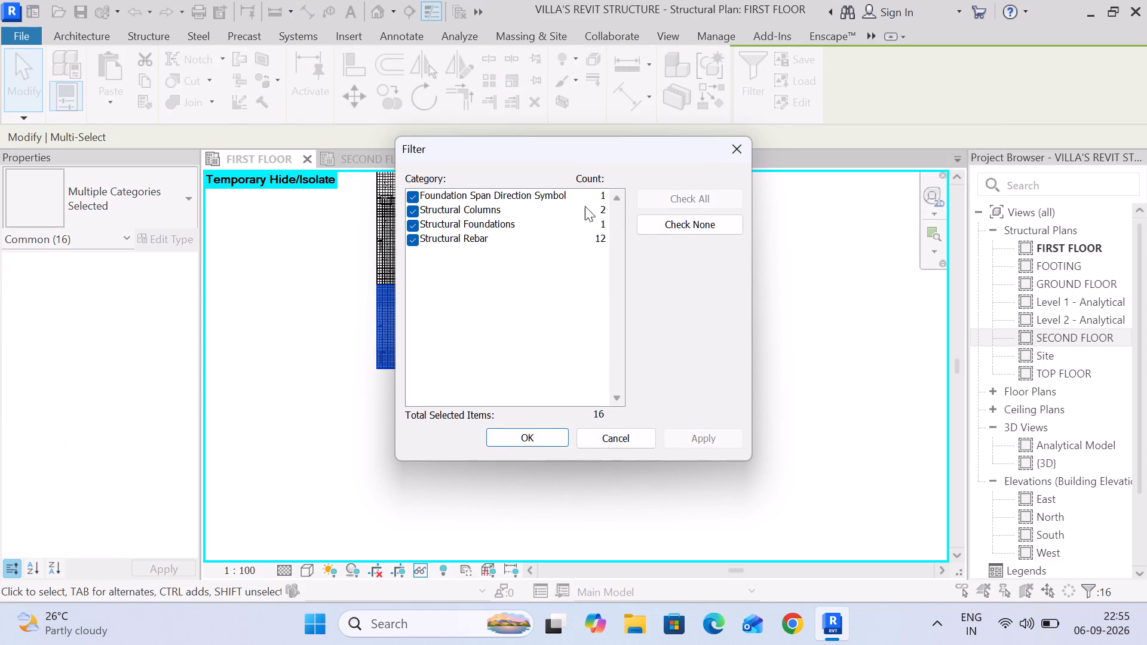
click(654, 226)
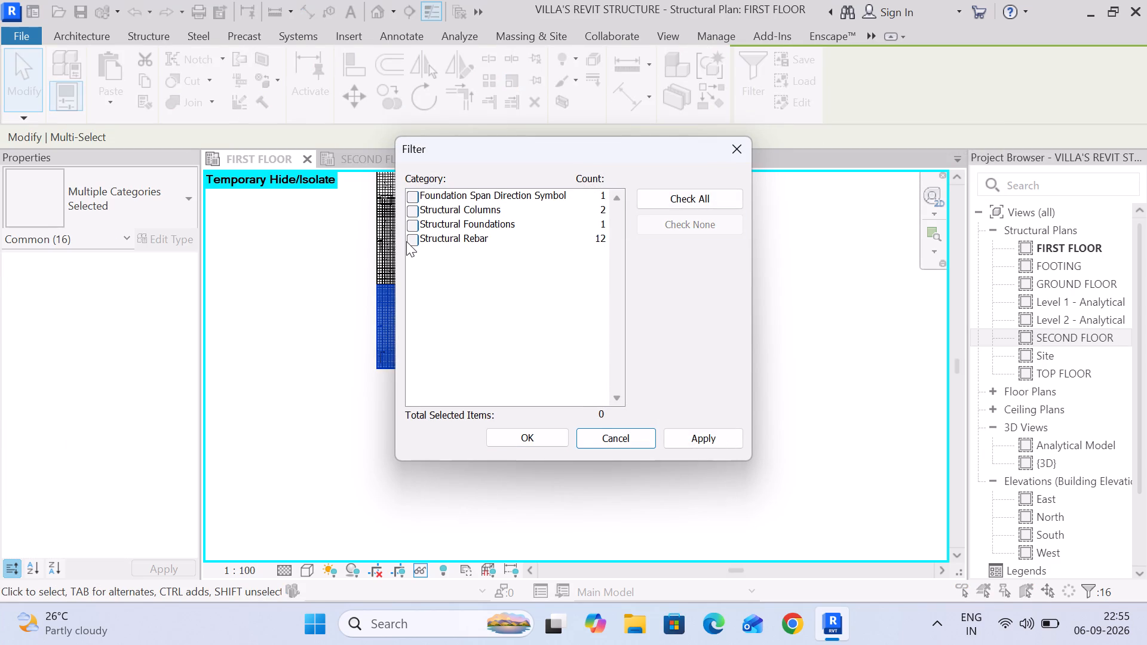
click(406, 241)
click(548, 443)
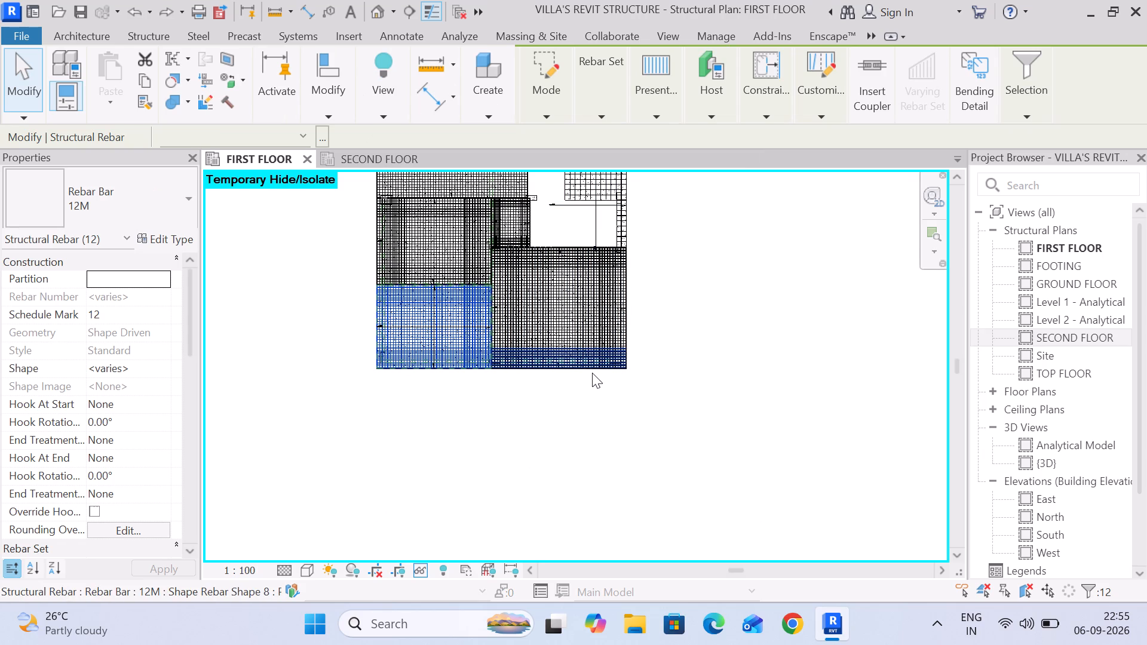
scroll(480, 317, up, 6)
scroll(480, 317, down, 5)
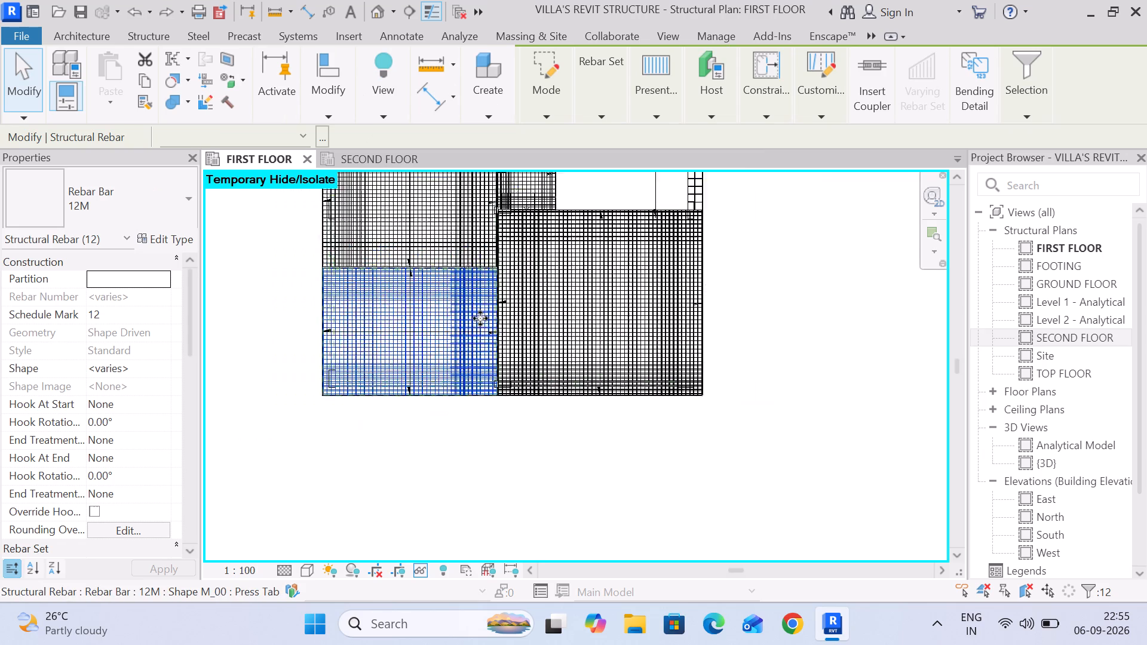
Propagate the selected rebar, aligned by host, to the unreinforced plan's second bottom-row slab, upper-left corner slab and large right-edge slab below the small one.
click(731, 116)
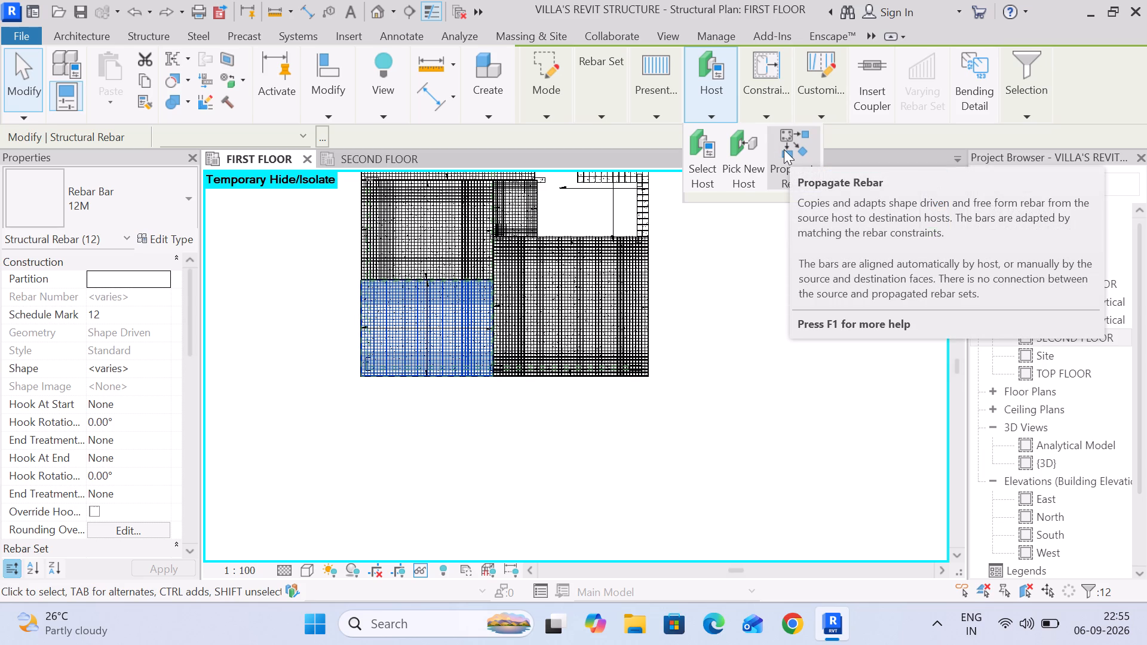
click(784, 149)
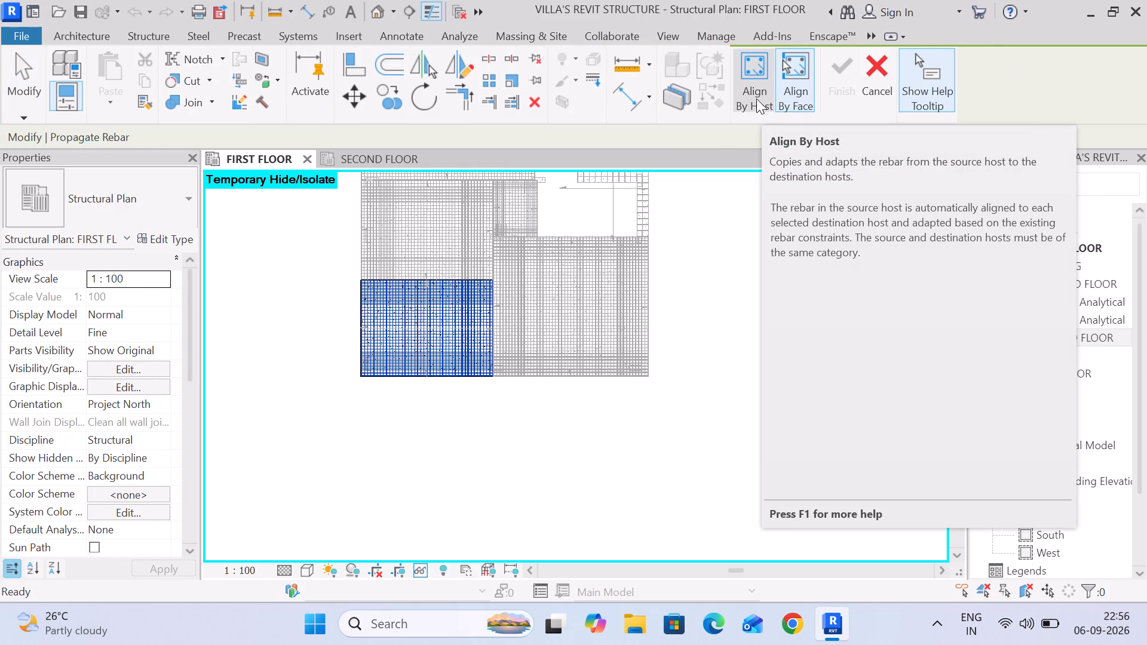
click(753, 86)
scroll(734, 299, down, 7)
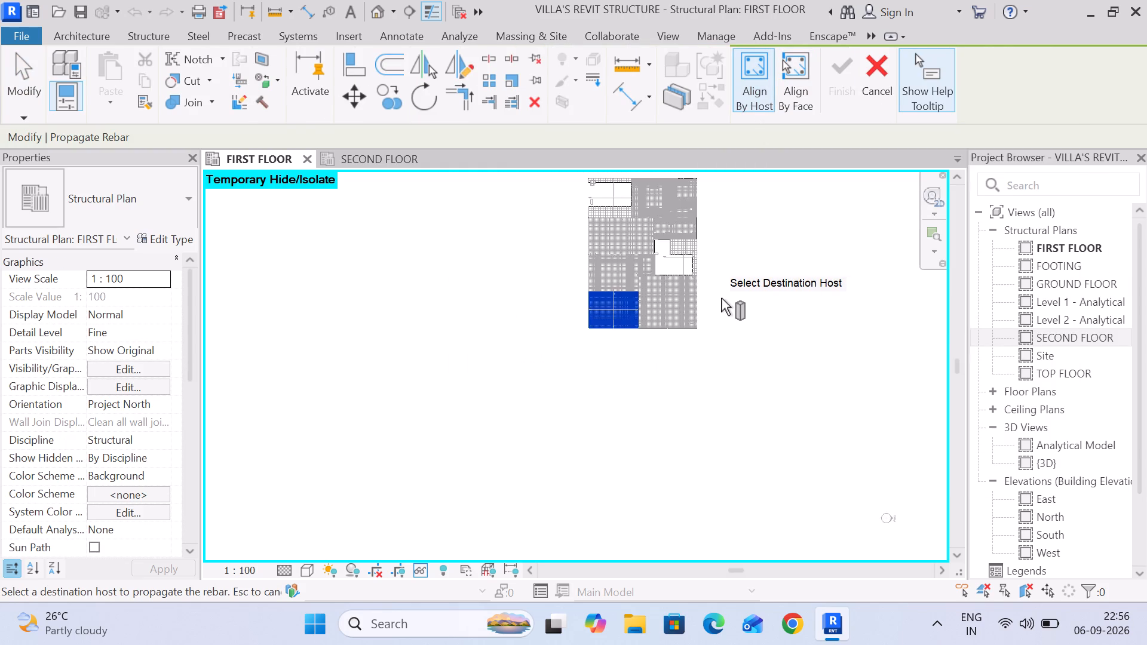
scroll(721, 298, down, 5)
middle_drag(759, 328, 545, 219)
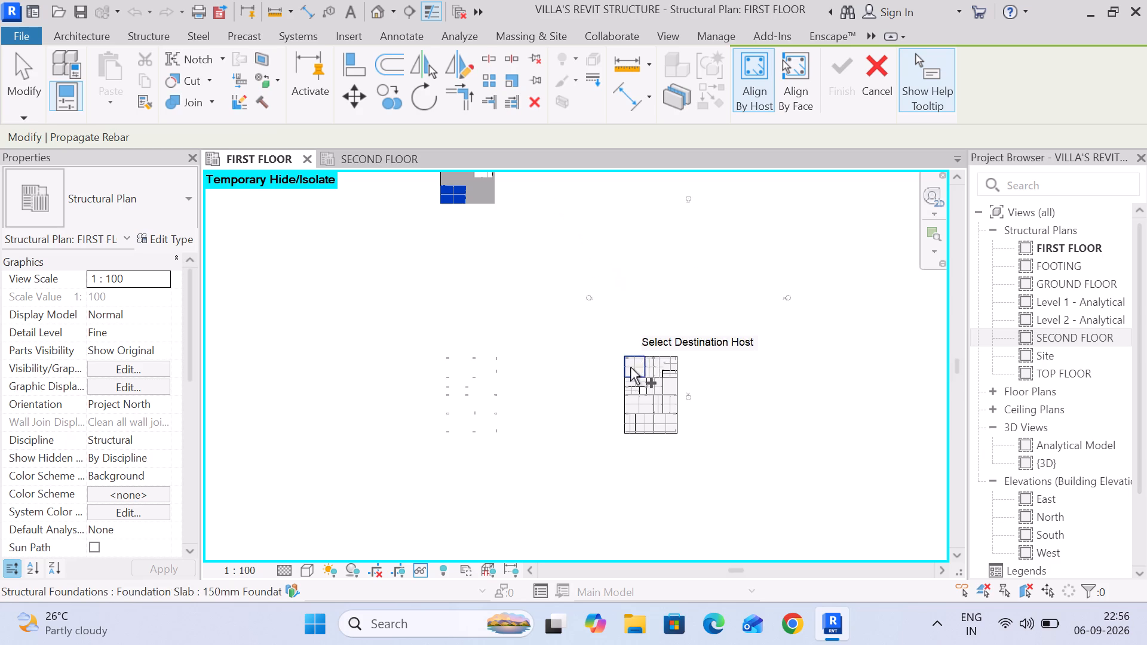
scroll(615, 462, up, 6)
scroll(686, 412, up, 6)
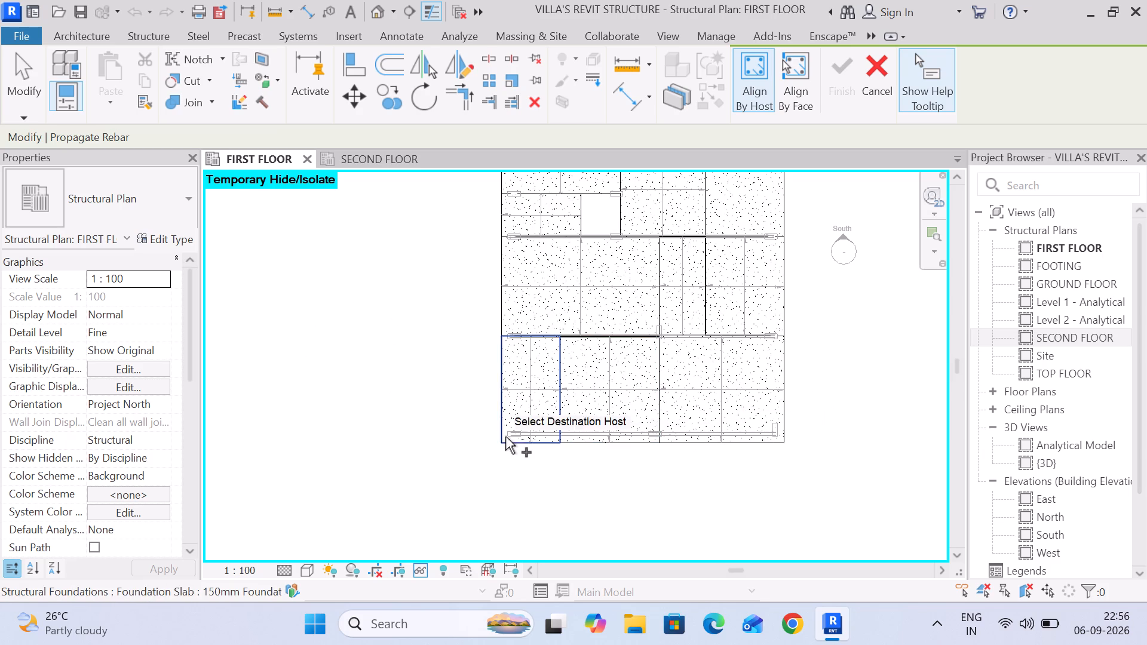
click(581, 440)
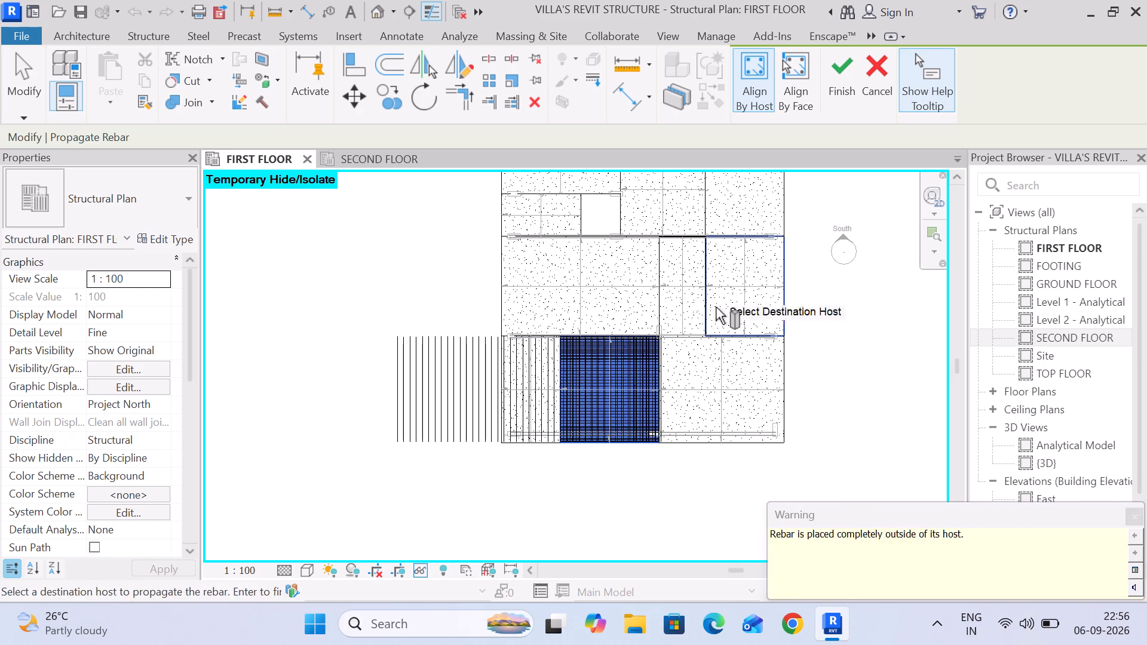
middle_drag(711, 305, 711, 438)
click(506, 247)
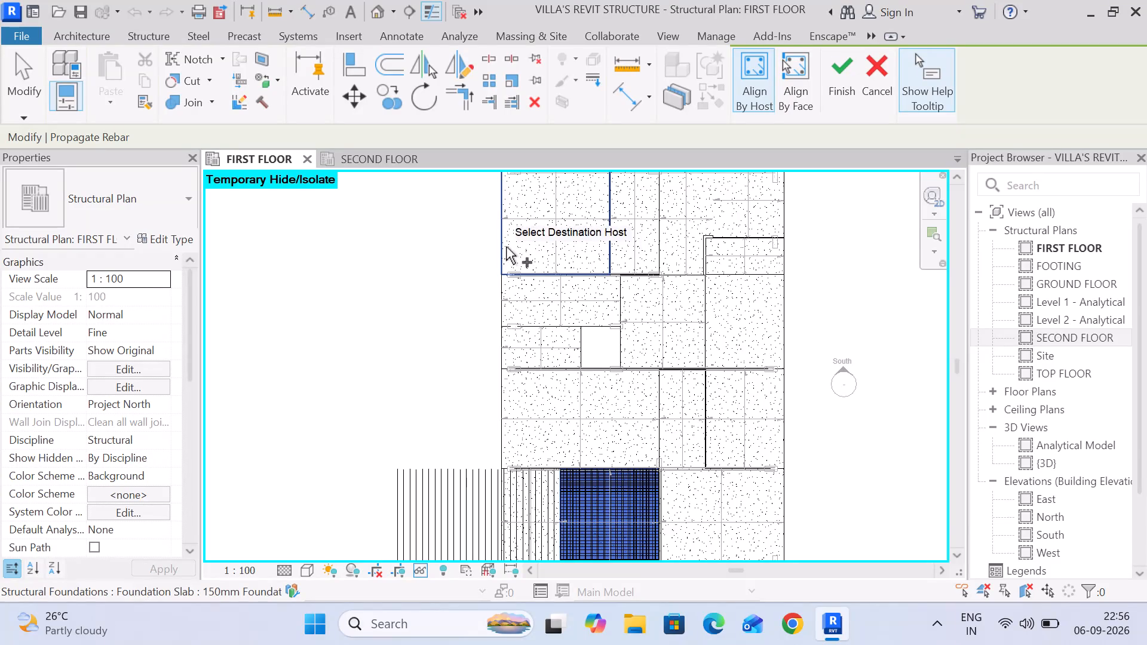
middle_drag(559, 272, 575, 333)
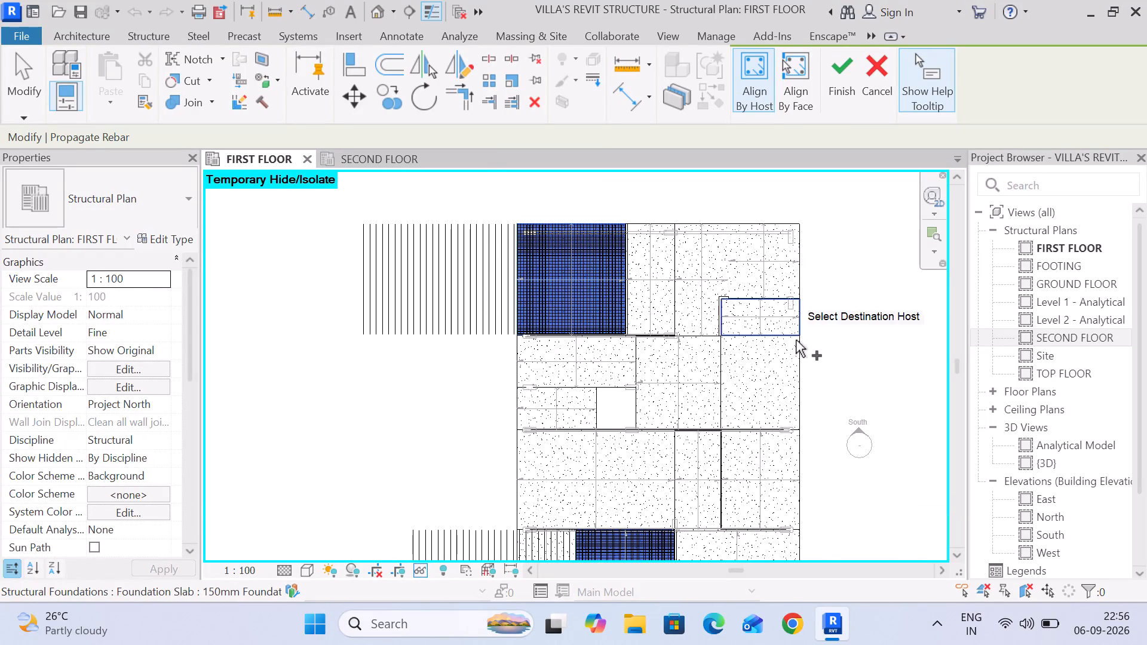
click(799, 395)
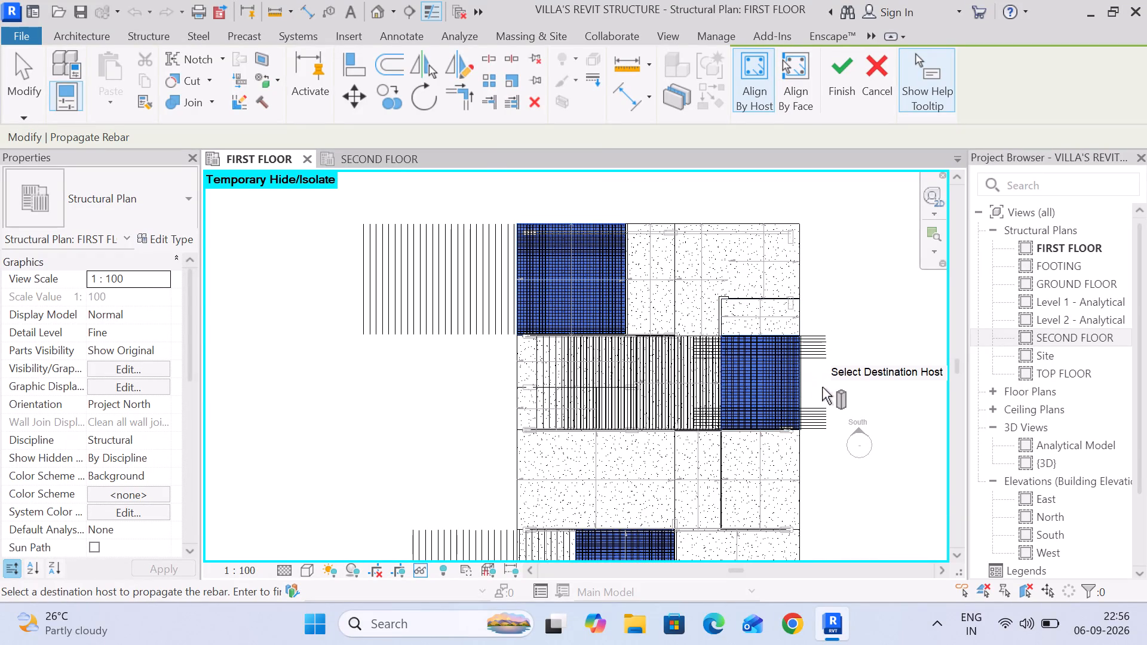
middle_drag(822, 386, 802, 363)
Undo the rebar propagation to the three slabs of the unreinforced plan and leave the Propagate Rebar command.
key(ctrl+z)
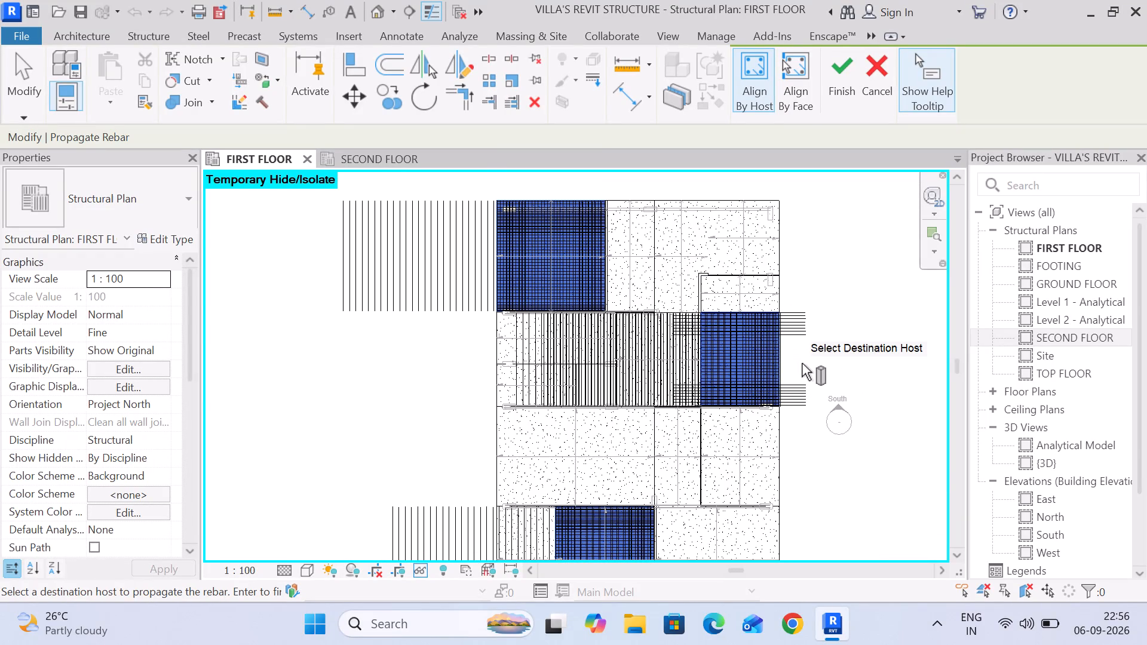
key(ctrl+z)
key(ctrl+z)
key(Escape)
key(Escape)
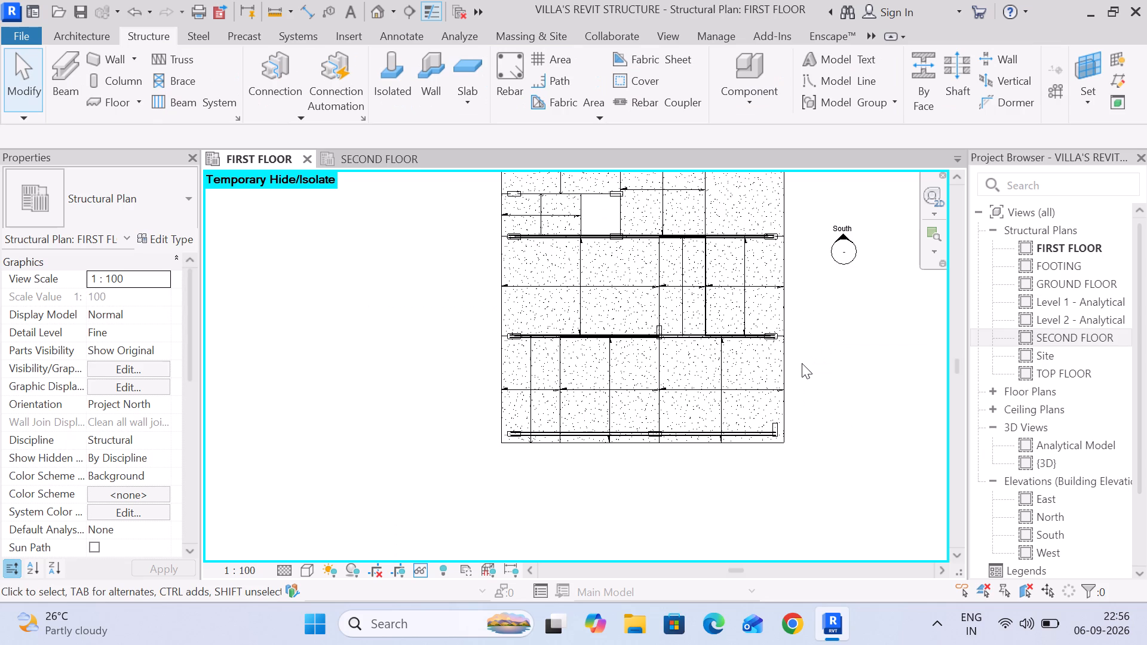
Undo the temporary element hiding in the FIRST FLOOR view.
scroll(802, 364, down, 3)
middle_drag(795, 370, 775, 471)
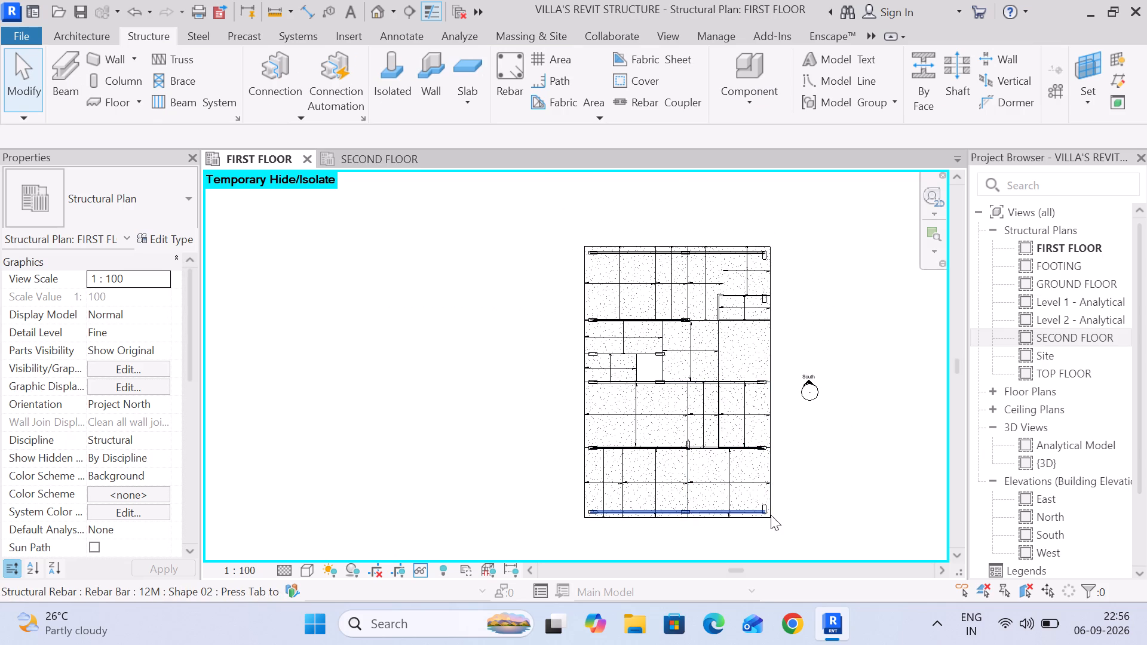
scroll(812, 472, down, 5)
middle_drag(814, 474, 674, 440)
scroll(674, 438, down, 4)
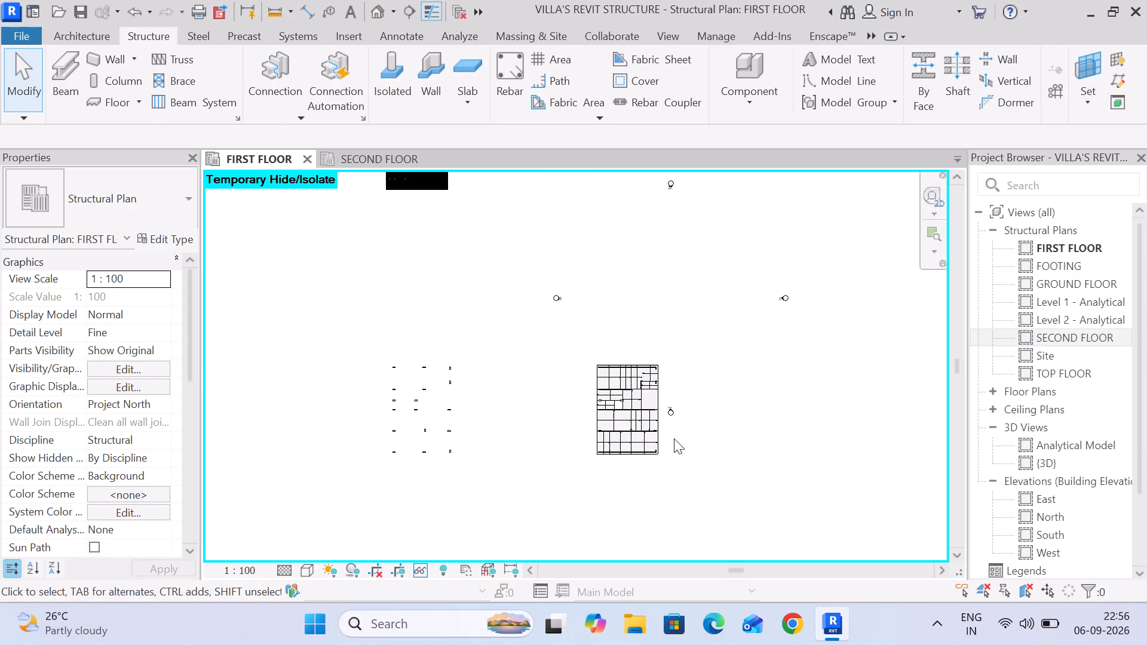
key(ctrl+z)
Examine the slab layout, beams and beam reinforcement around the square opening of the unreinforced plan.
scroll(630, 424, down, 4)
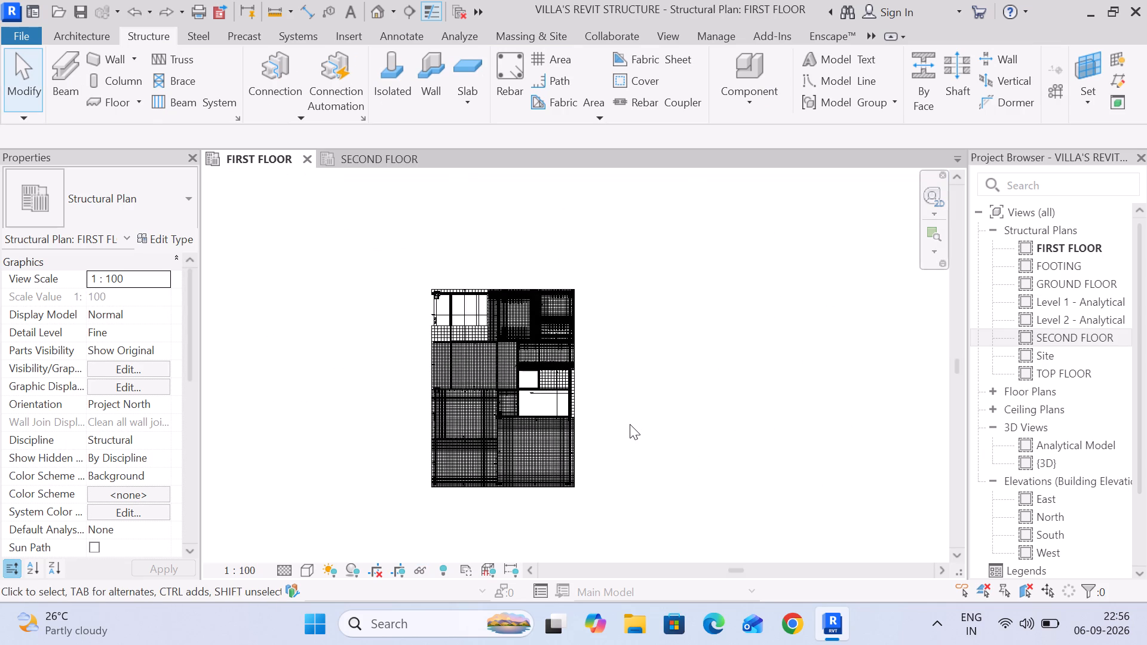
scroll(630, 424, down, 14)
scroll(694, 467, up, 1)
middle_drag(694, 467, 618, 355)
scroll(612, 404, up, 4)
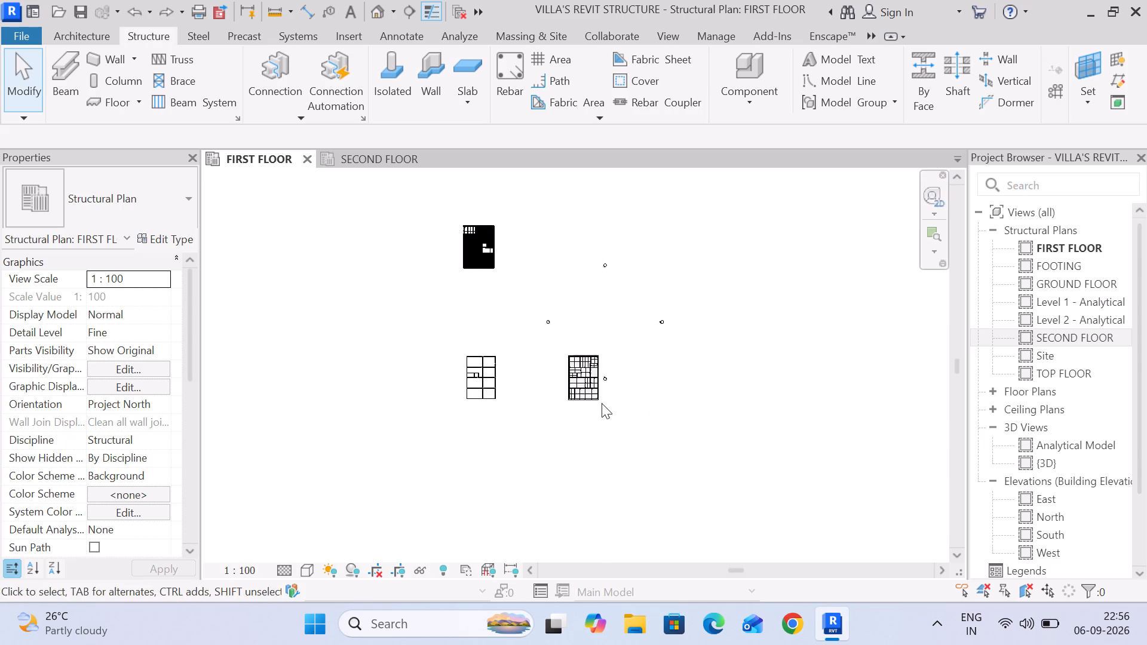
scroll(602, 403, up, 13)
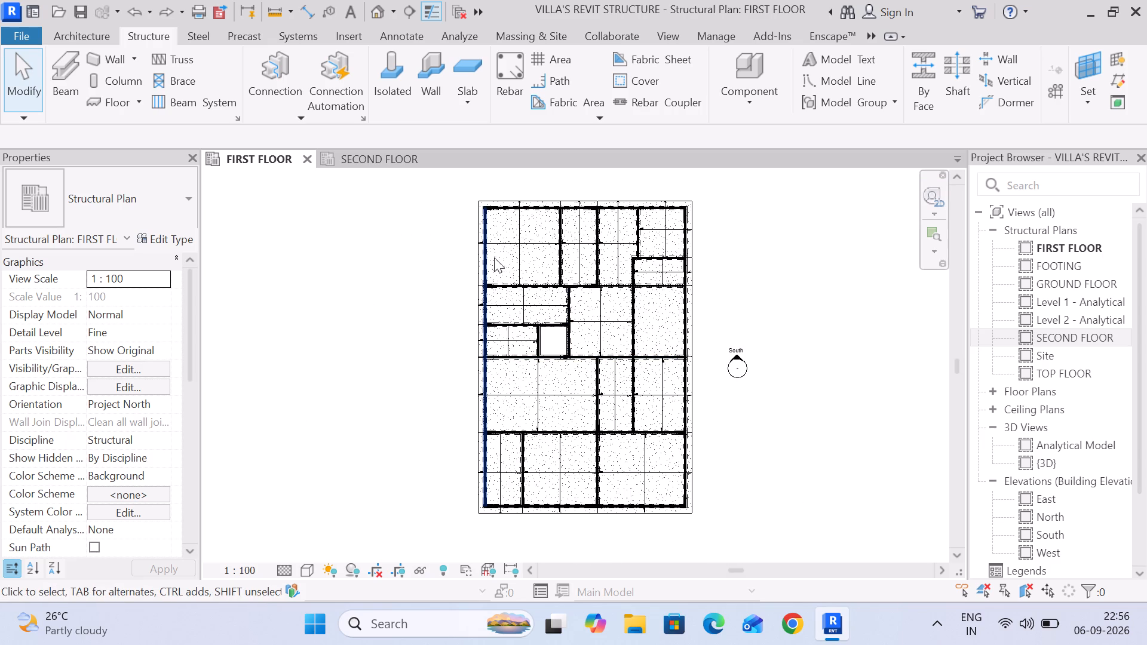
scroll(494, 258, down, 4)
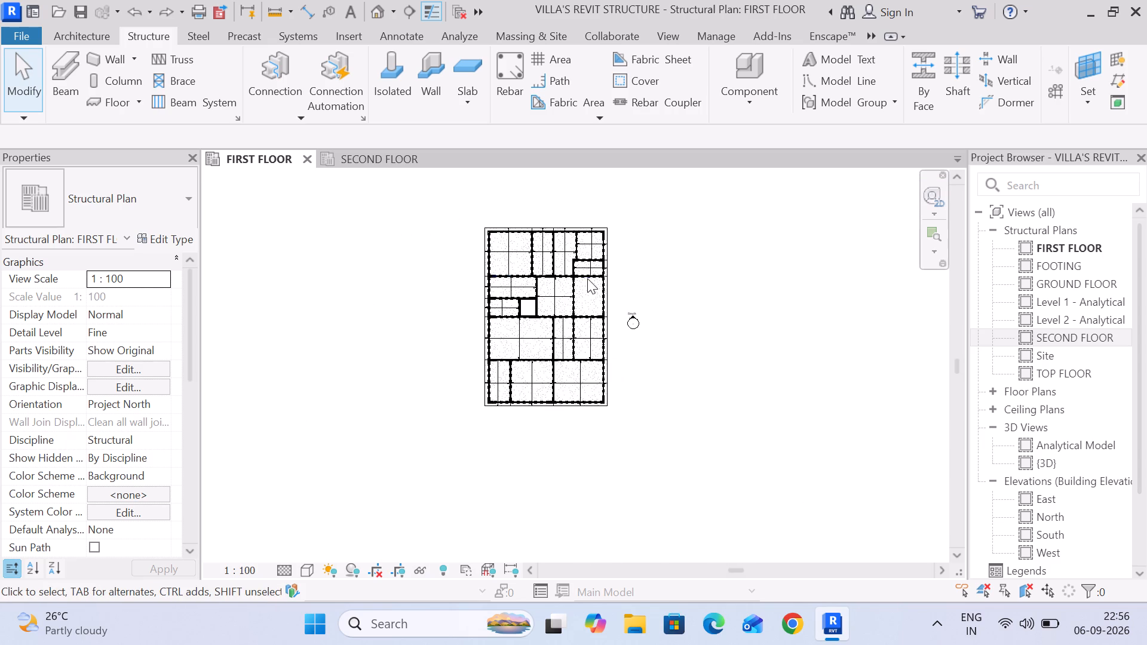
scroll(587, 278, up, 9)
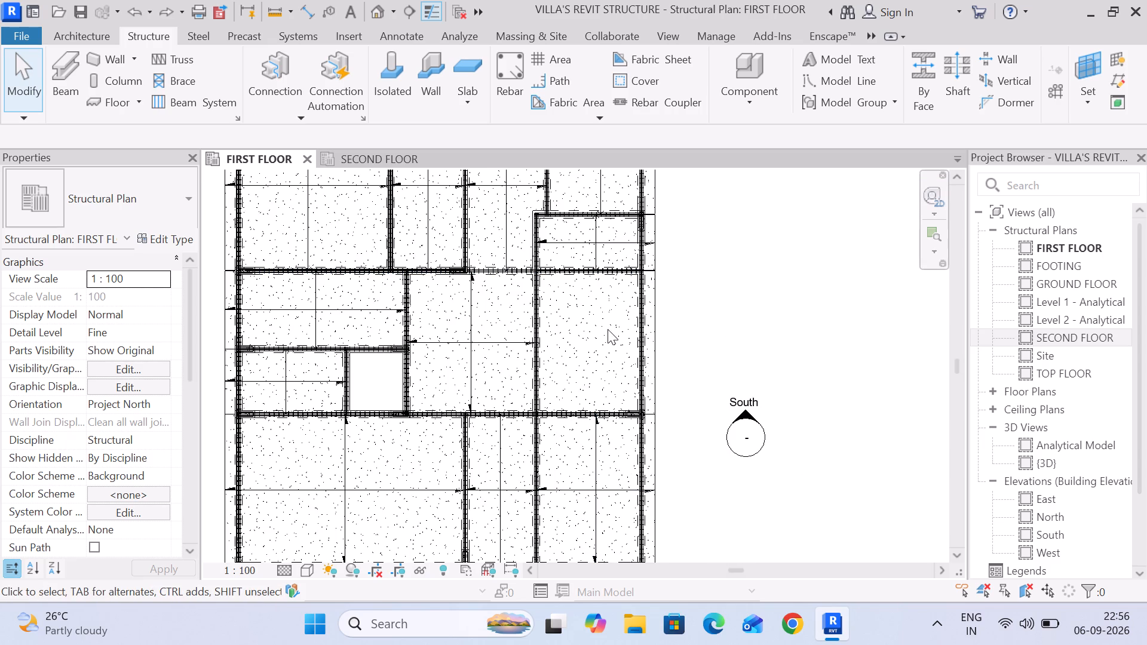
middle_drag(608, 330, 608, 339)
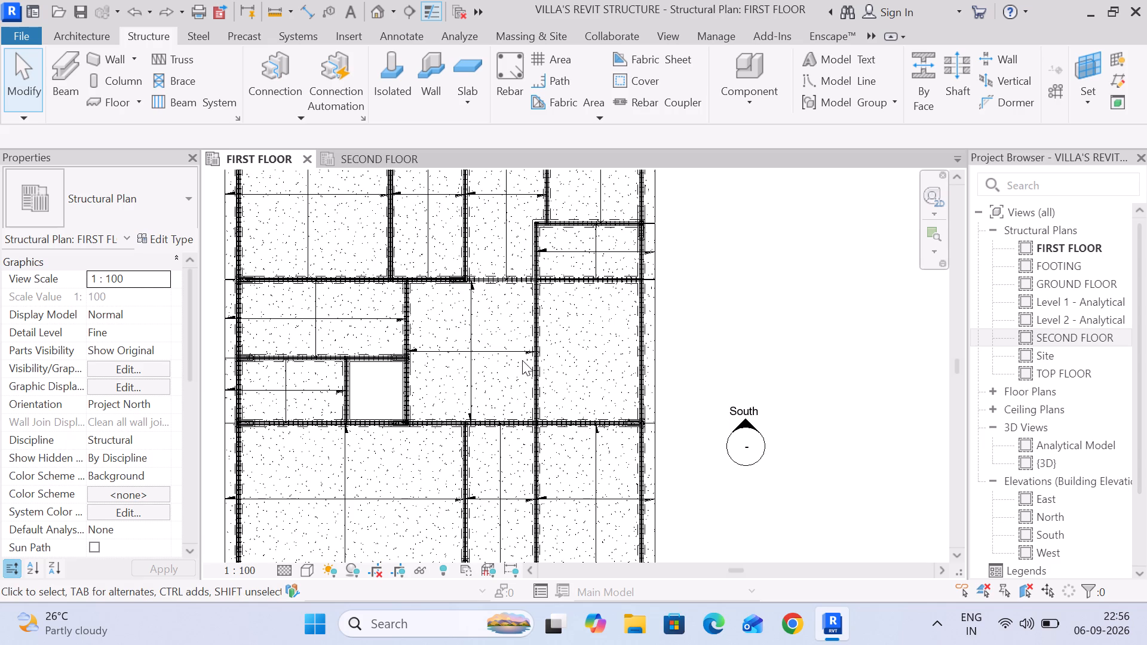
scroll(531, 360, down, 3)
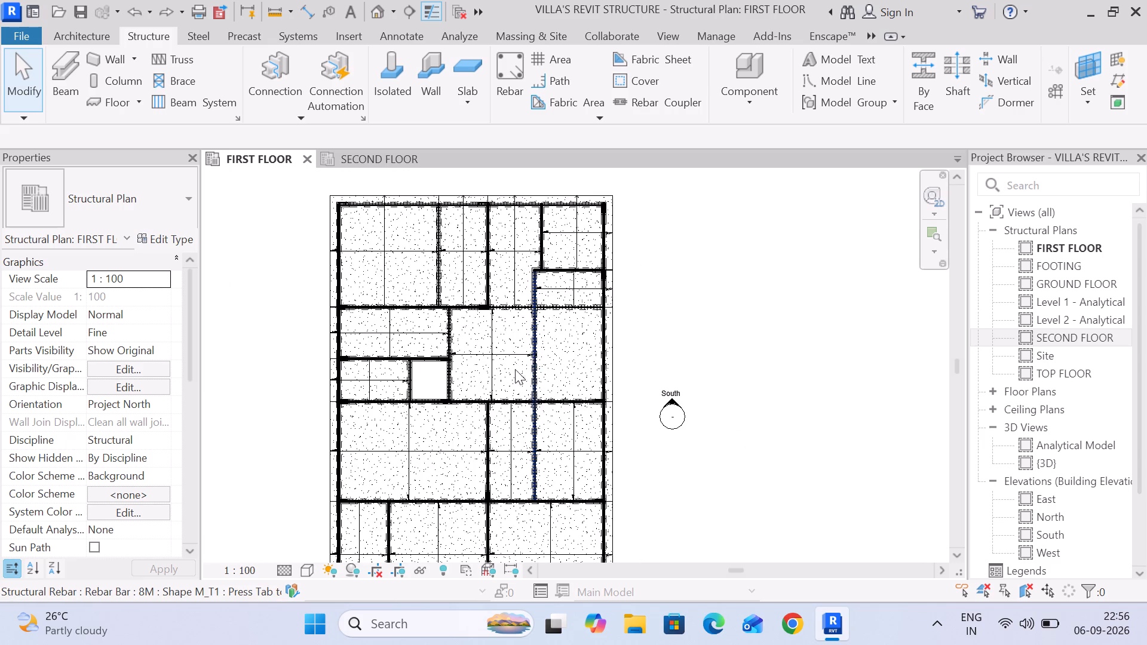
scroll(396, 385, up, 4)
scroll(401, 385, down, 4)
scroll(406, 385, up, 13)
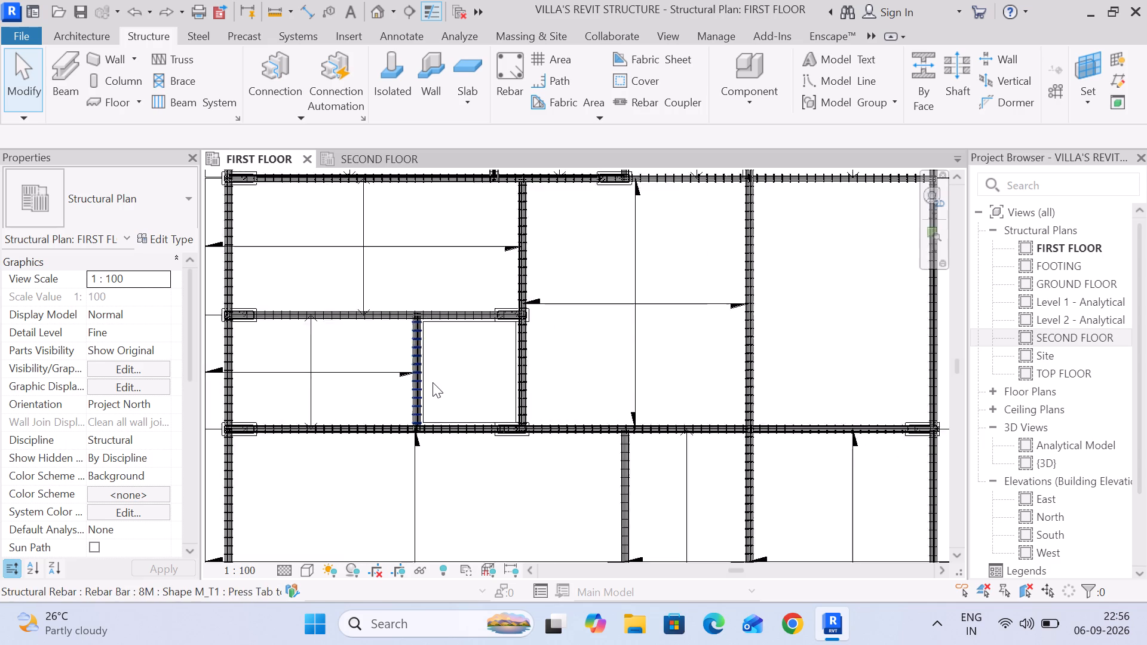
scroll(433, 382, up, 7)
scroll(434, 383, down, 4)
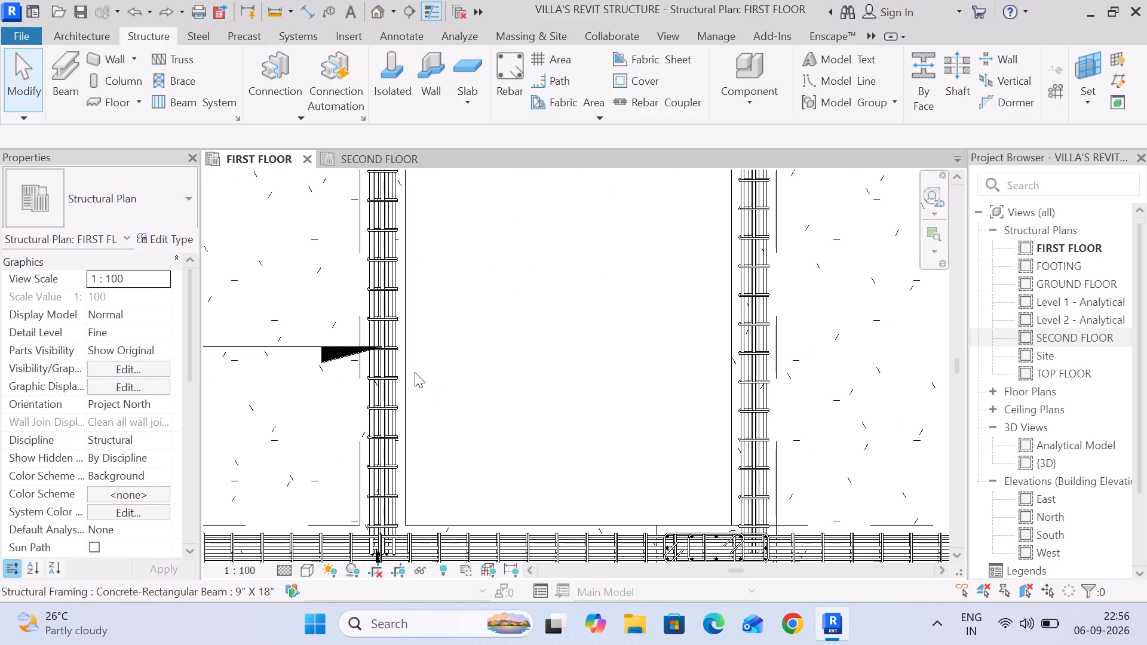
drag(450, 389, 406, 396)
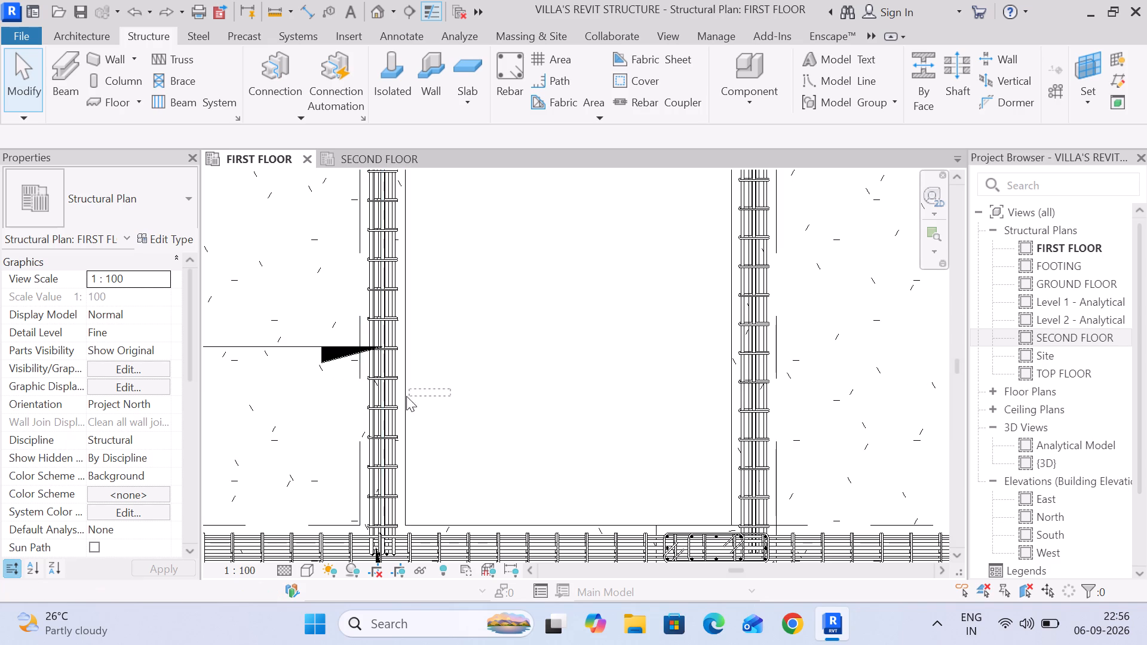
drag(406, 396, 355, 396)
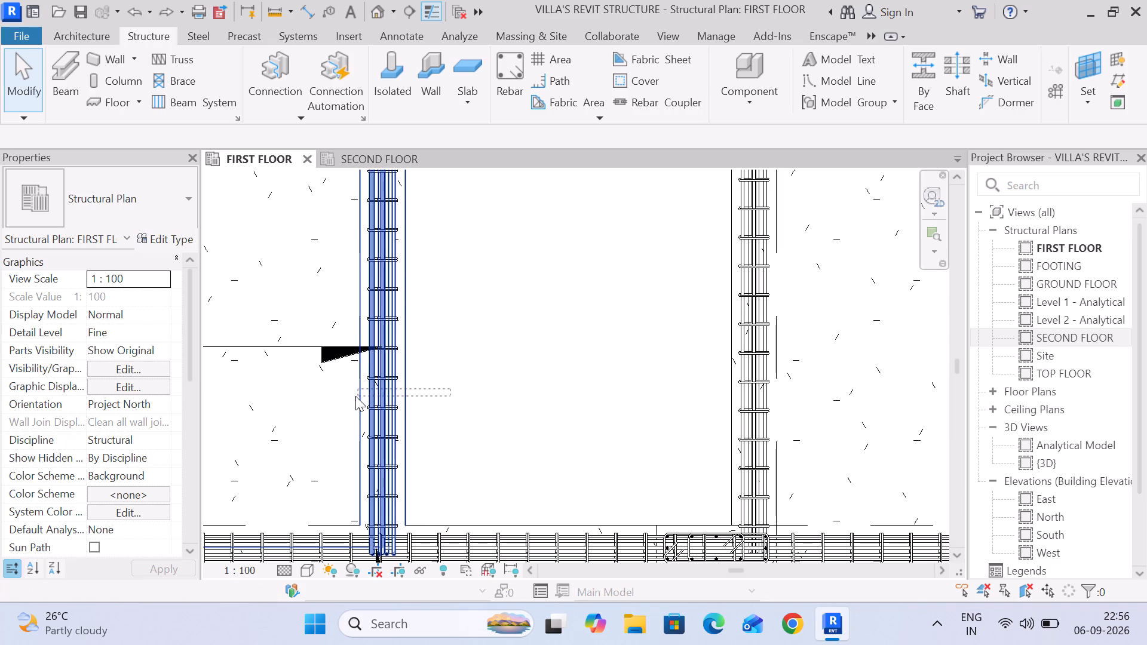
drag(355, 396, 355, 396)
click(458, 429)
Select the beam and its rebar between the upper-left slabs, extend the selection to all matching instances, and temporarily hide those elements.
scroll(461, 429, down, 5)
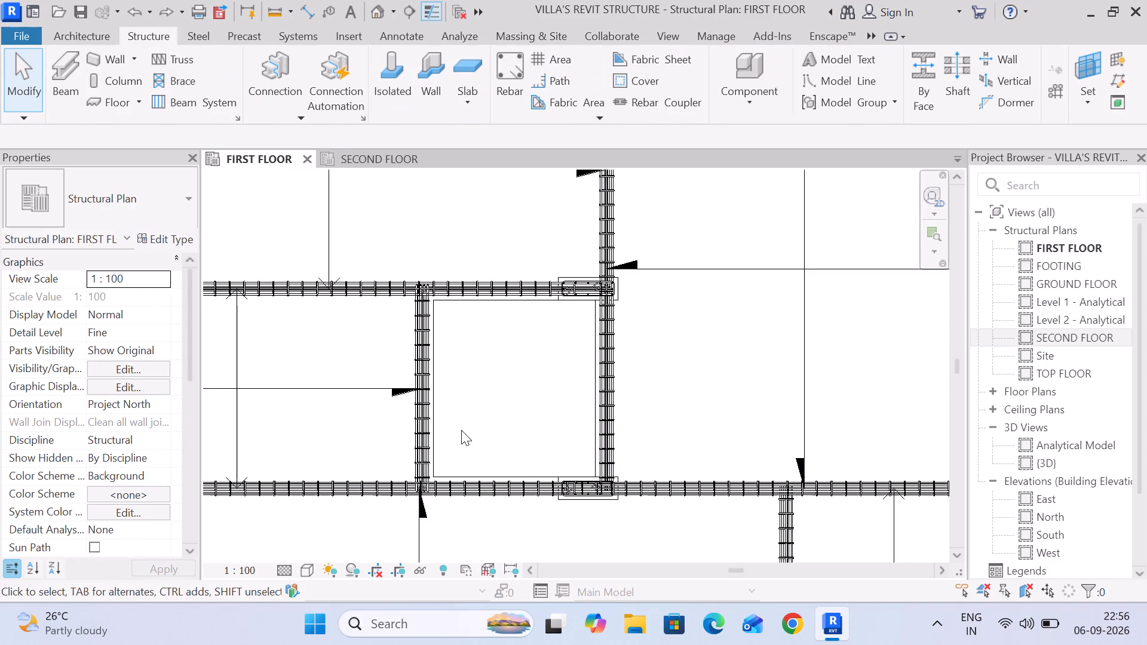
scroll(461, 430, down, 14)
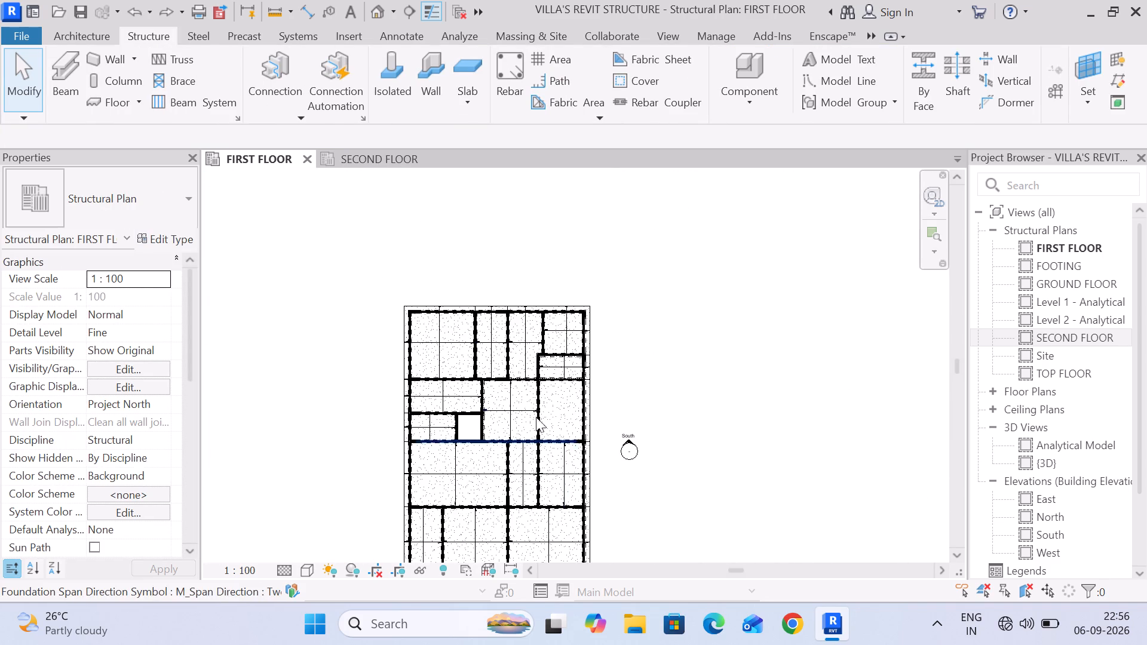
drag(461, 290, 493, 377)
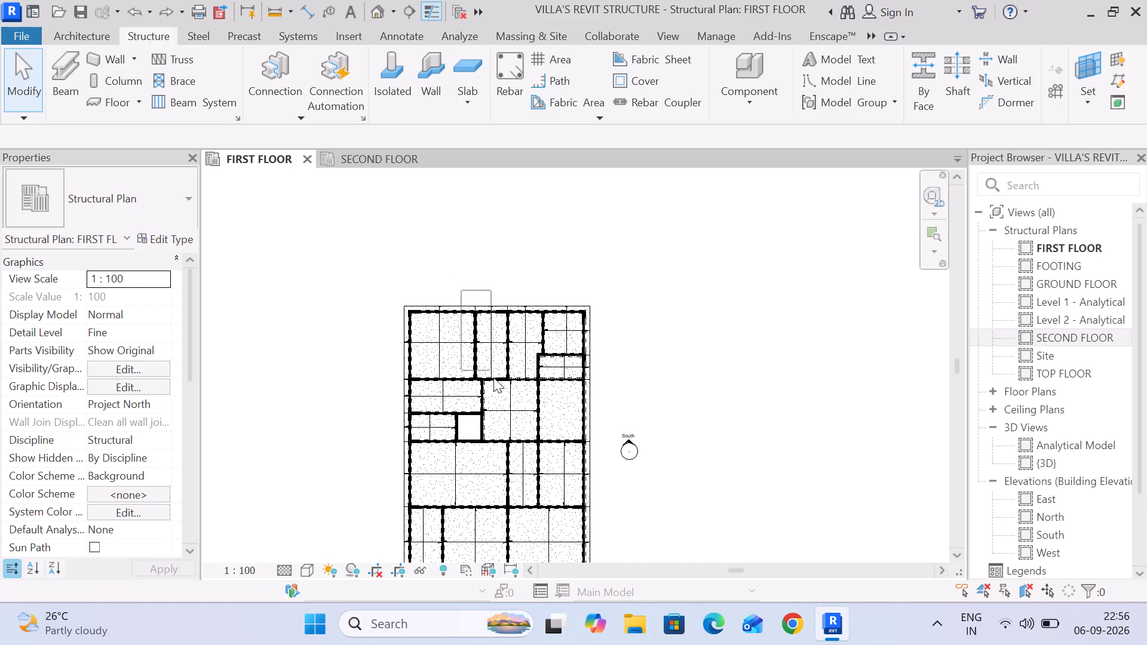
drag(493, 377, 486, 385)
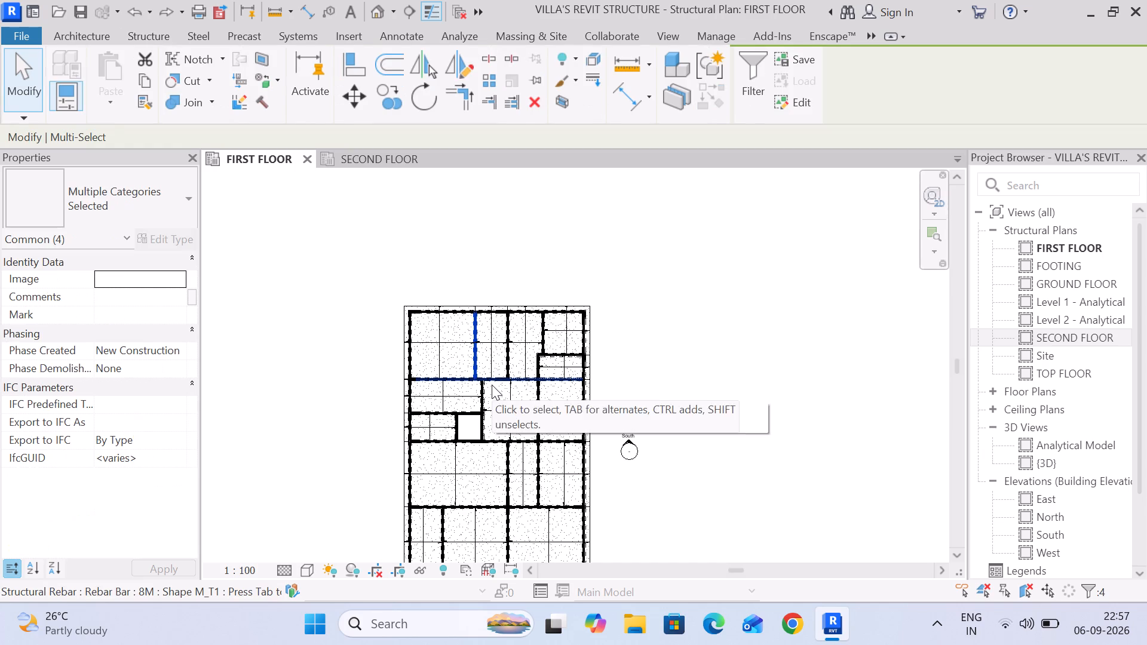
text(sa)
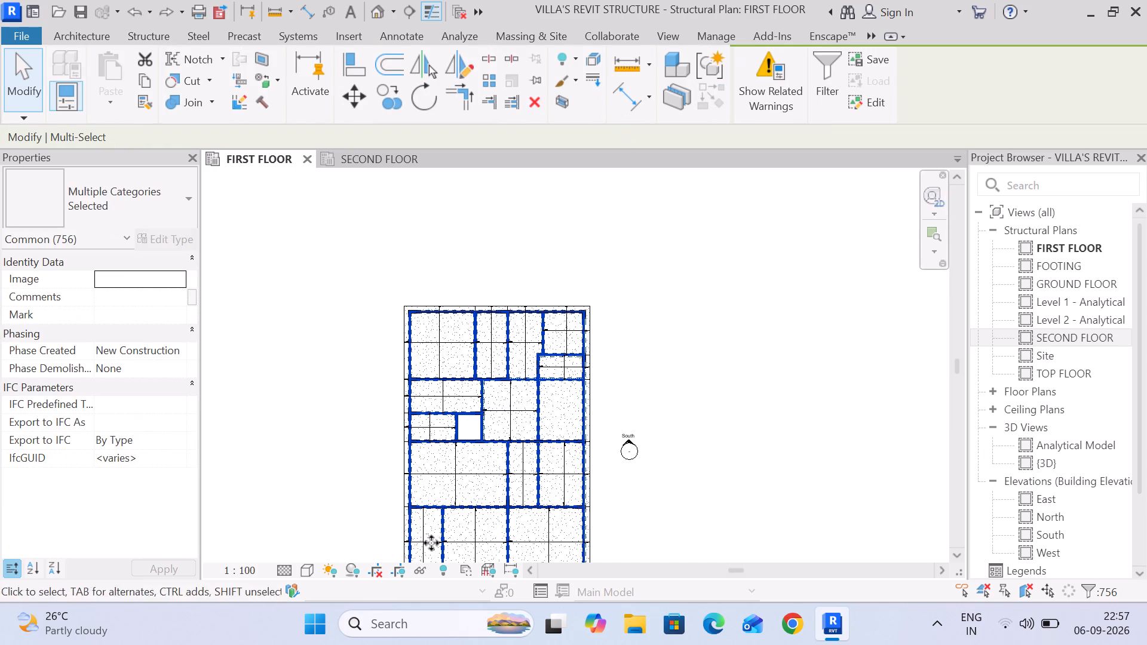
click(427, 569)
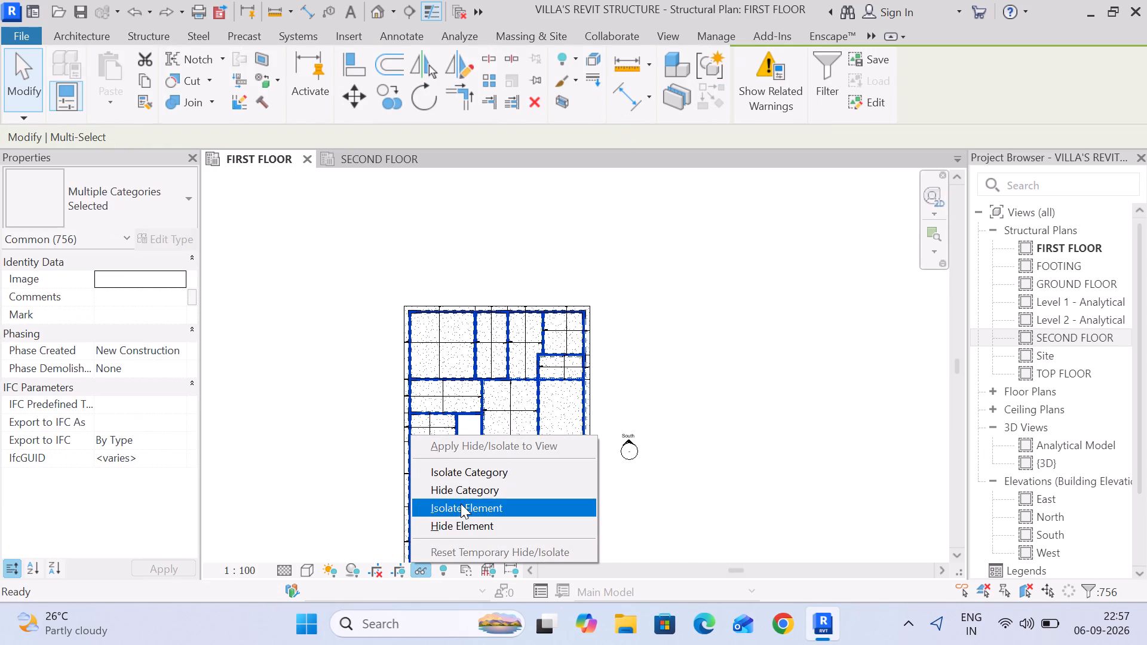
click(470, 531)
Examine the remaining 12M bars, columns and slab edges of the unreinforced plan, around the upper-left beam line and the square opening.
scroll(468, 437, down, 5)
scroll(455, 414, up, 3)
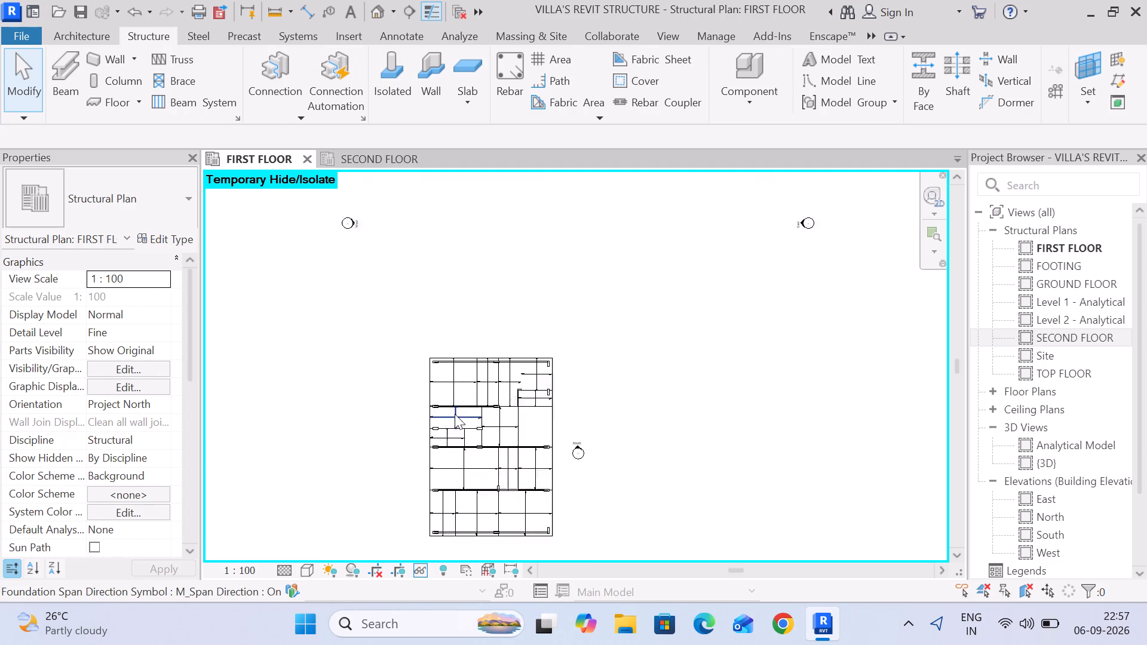
scroll(455, 414, up, 15)
scroll(317, 392, up, 2)
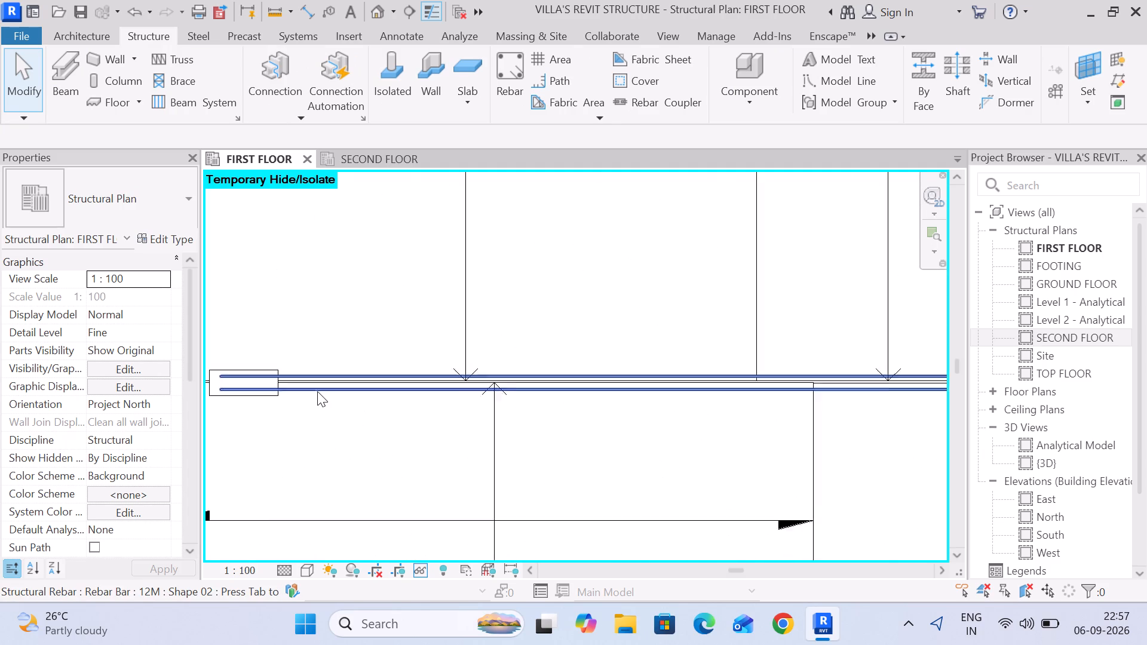
scroll(317, 391, up, 3)
middle_drag(318, 398, 571, 398)
scroll(456, 374, up, 5)
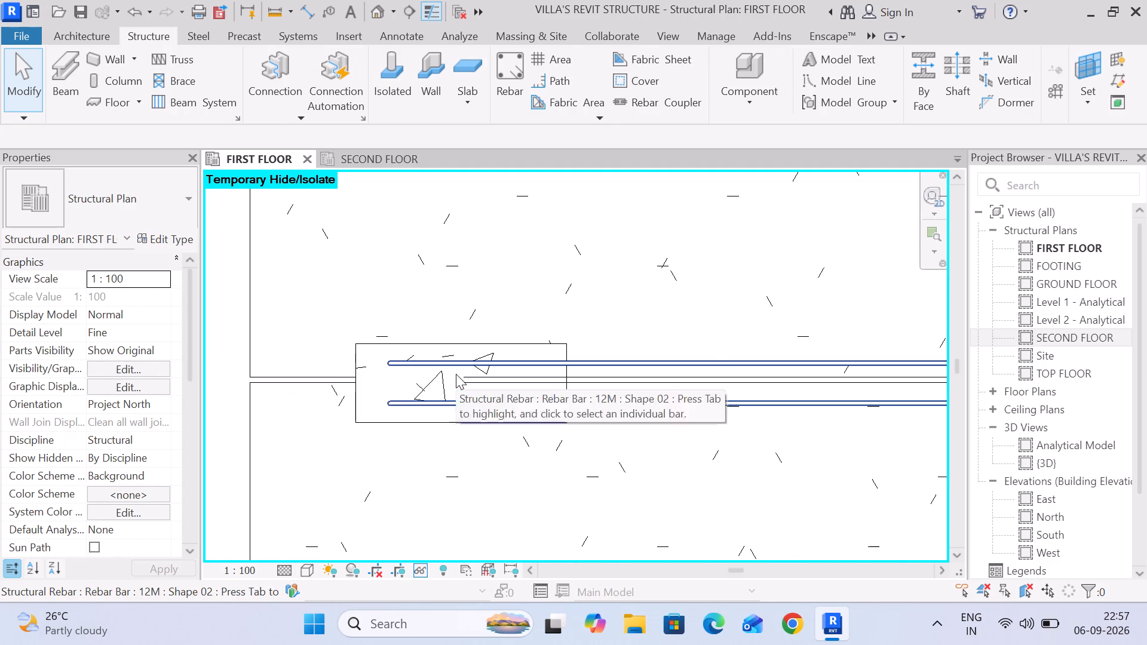
scroll(458, 374, down, 15)
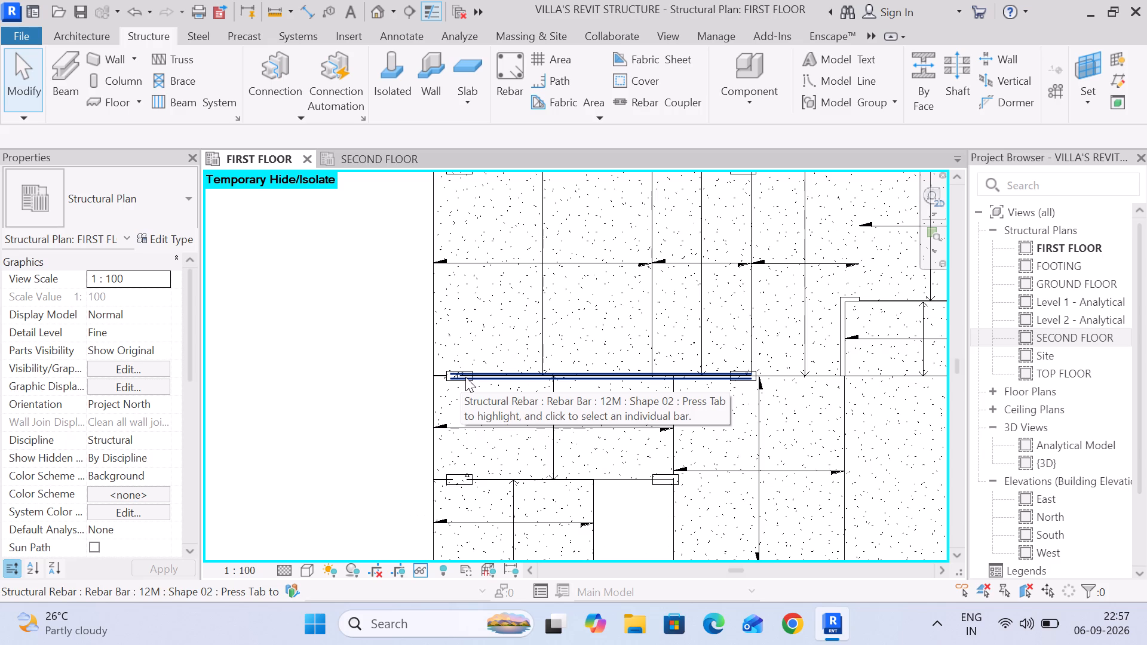
middle_click(590, 486)
scroll(590, 486, up, 1)
scroll(452, 489, up, 10)
scroll(432, 485, down, 15)
scroll(553, 496, down, 2)
middle_drag(554, 496, 547, 336)
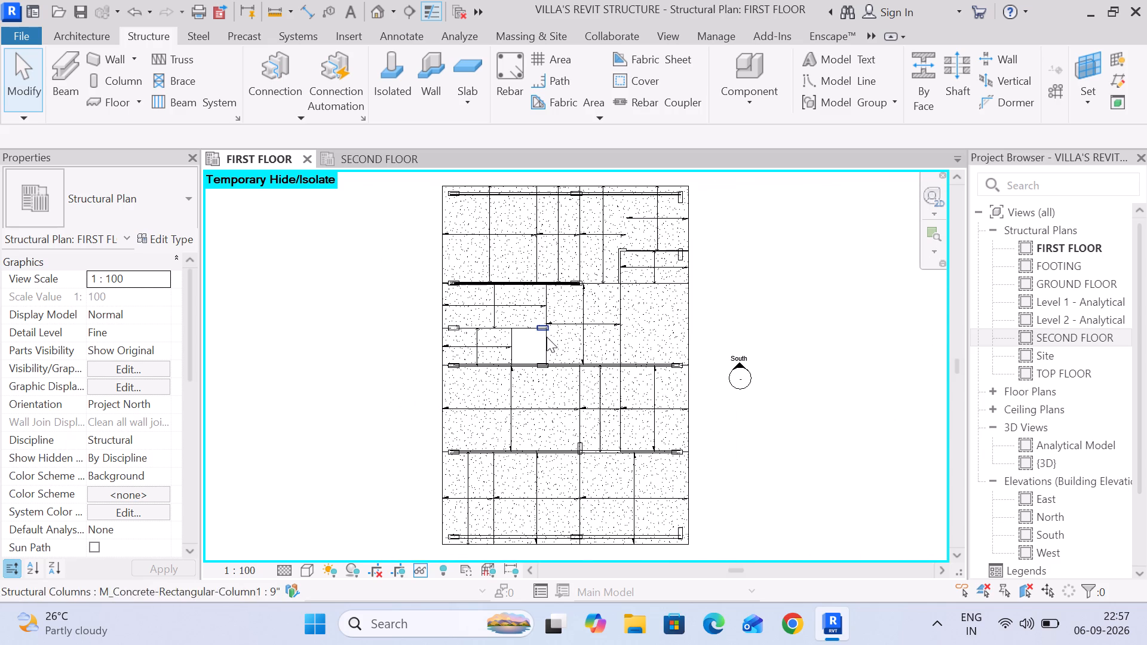
Undo the temporary hiding of the beams and rebar in the FIRST FLOOR view.
scroll(594, 394, down, 6)
scroll(610, 436, up, 5)
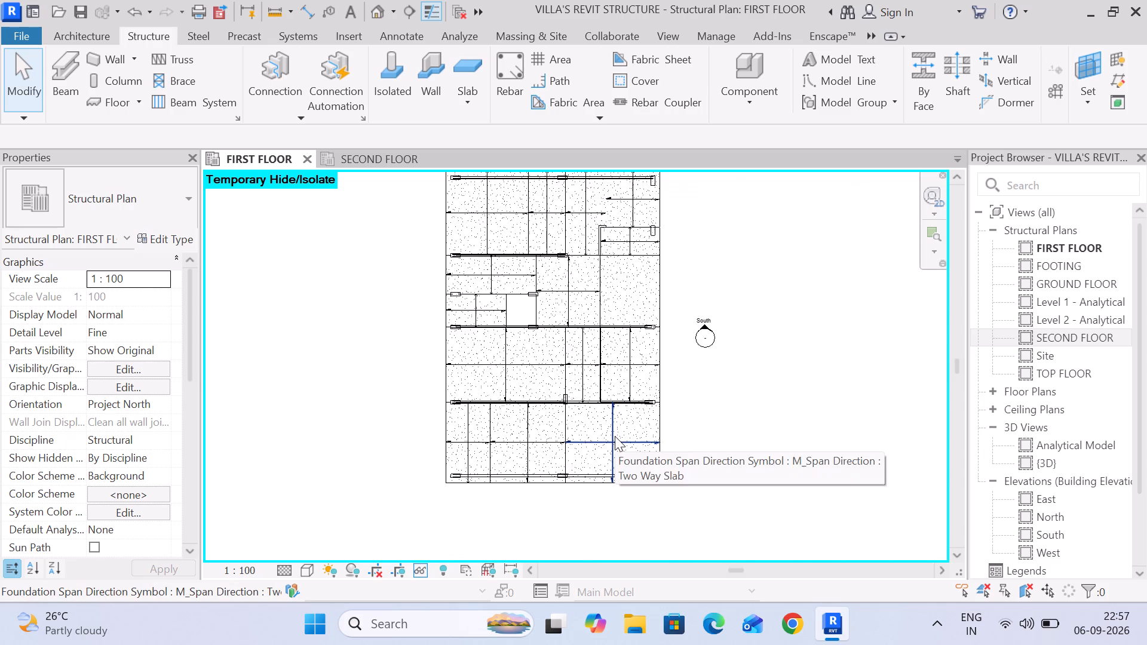
key(Escape)
key(ctrl+z)
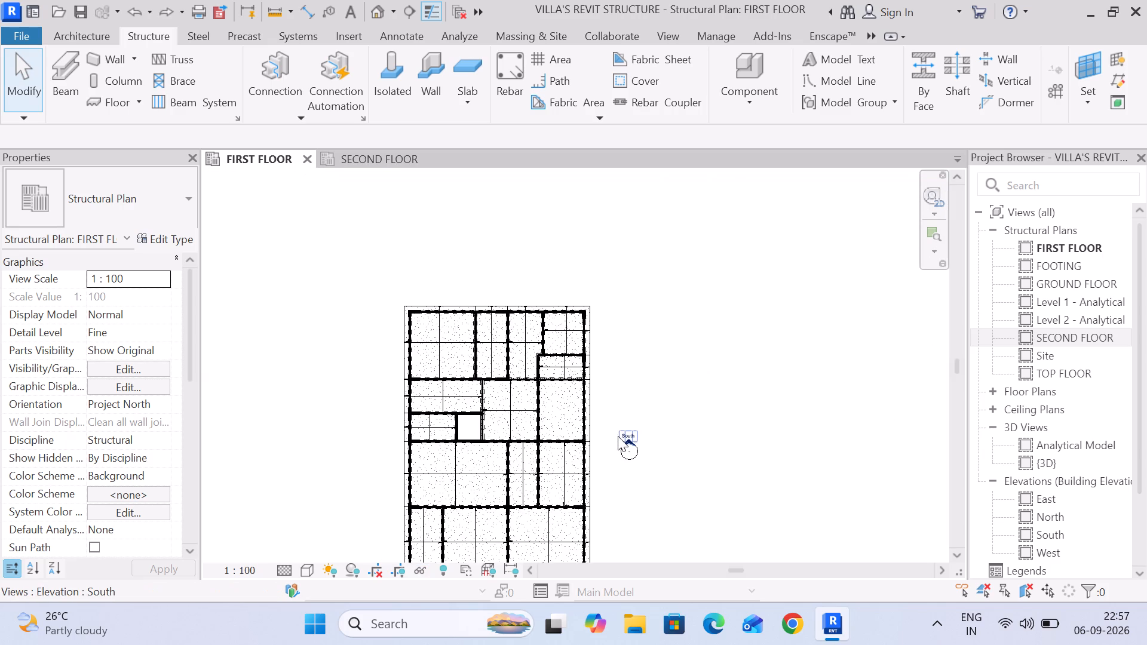
Filter the unreinforced plan's elements to Structural Foundations only and move those slabs horizontally about 74000 mm, clear of the beams to its right.
scroll(618, 436, down, 5)
middle_drag(633, 444, 665, 296)
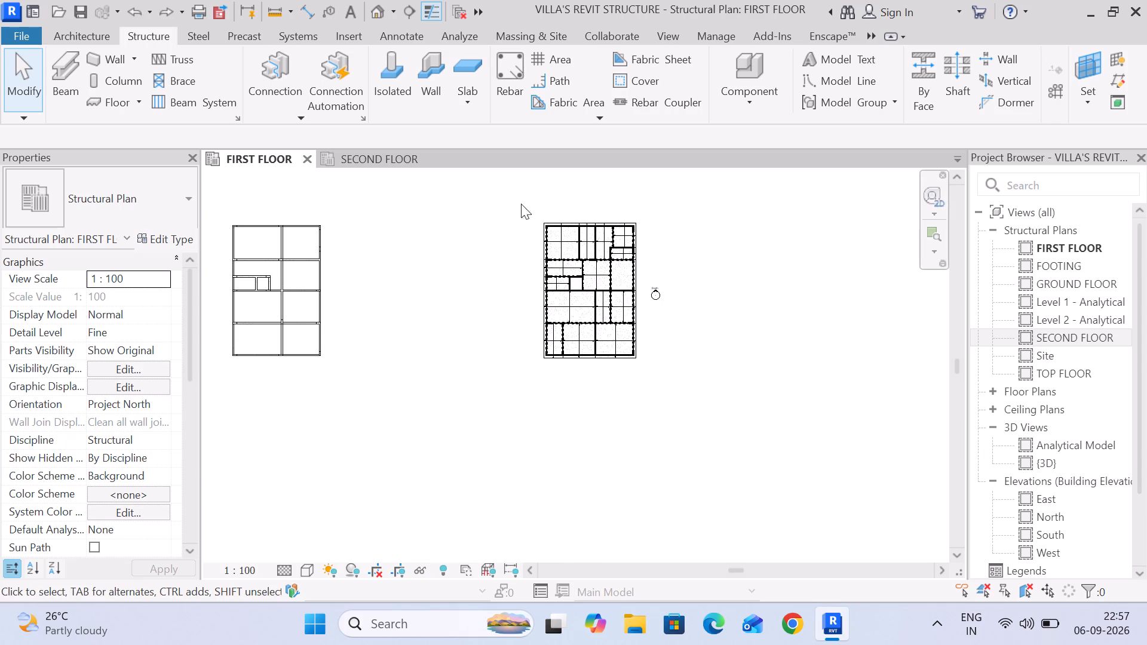
drag(514, 198, 648, 366)
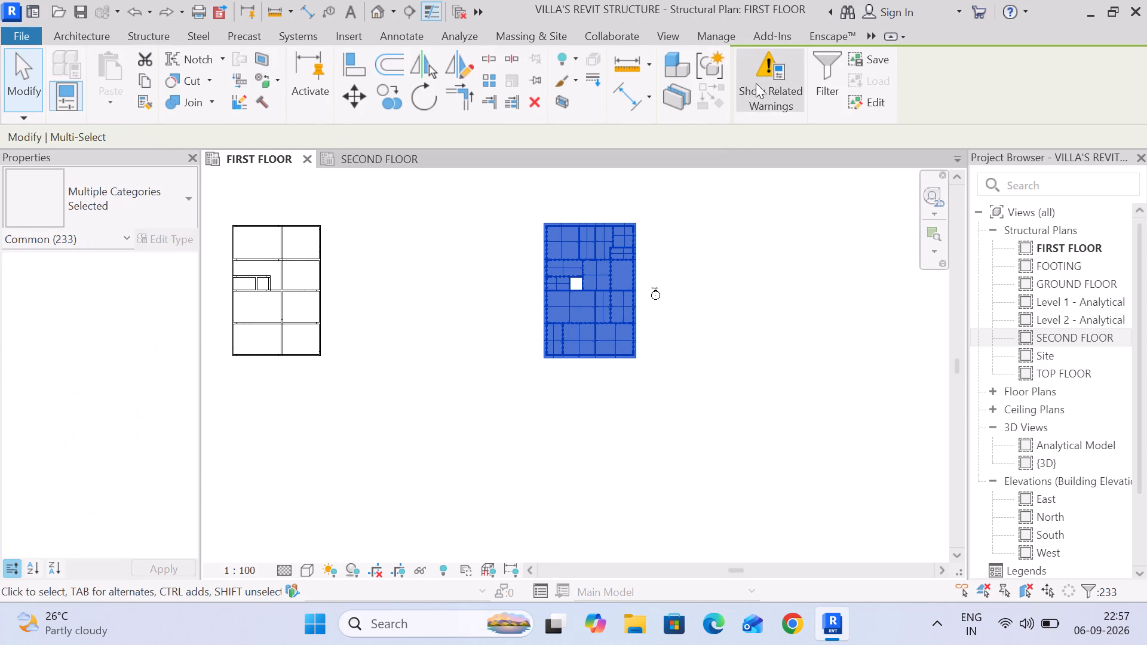
click(830, 85)
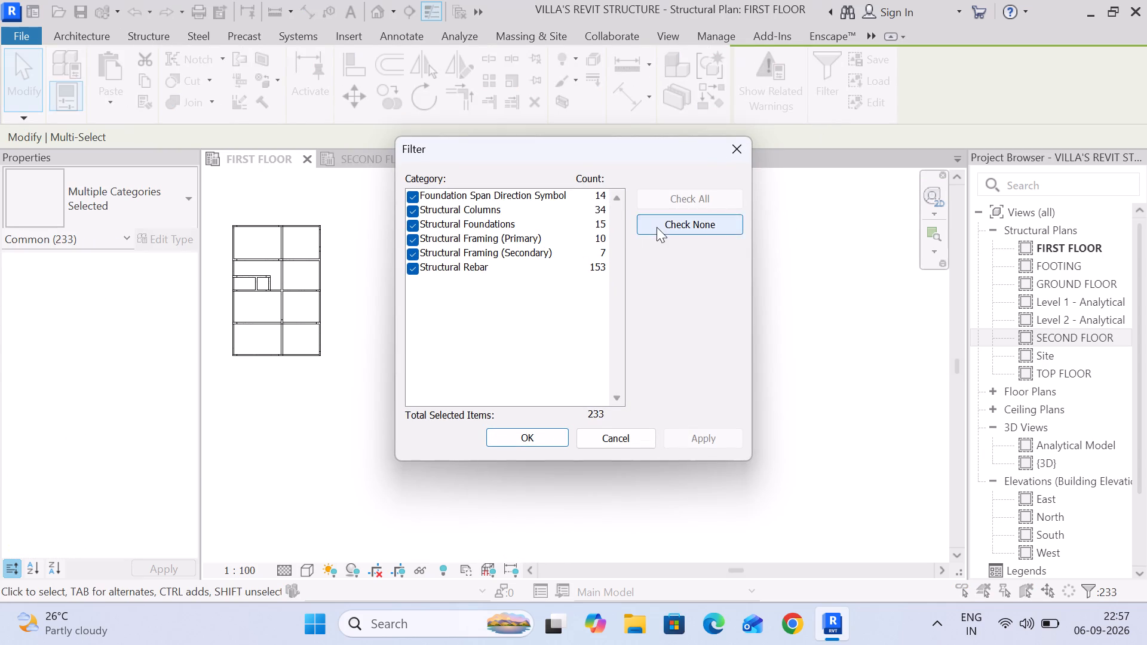
click(657, 227)
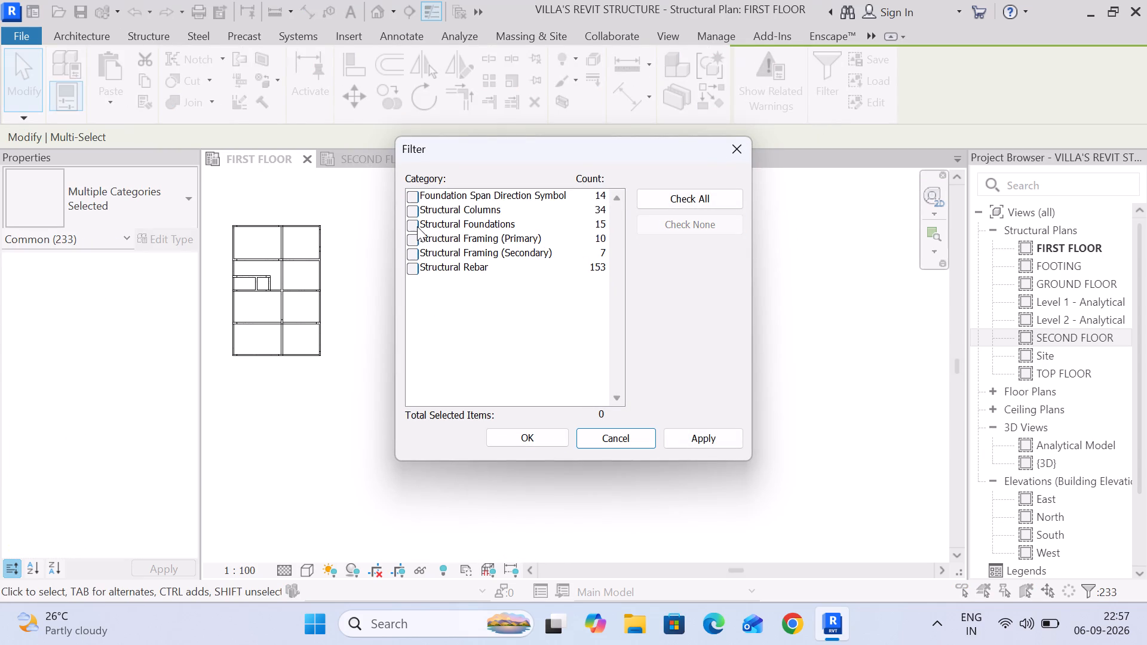
click(413, 225)
click(550, 435)
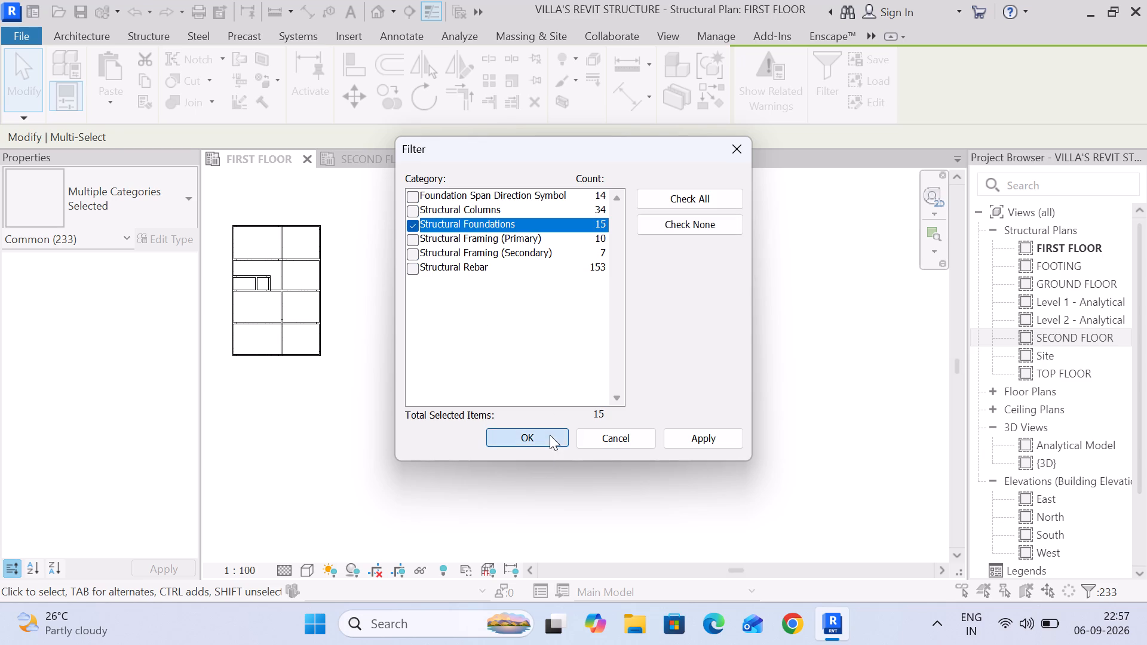
scroll(555, 429, down, 5)
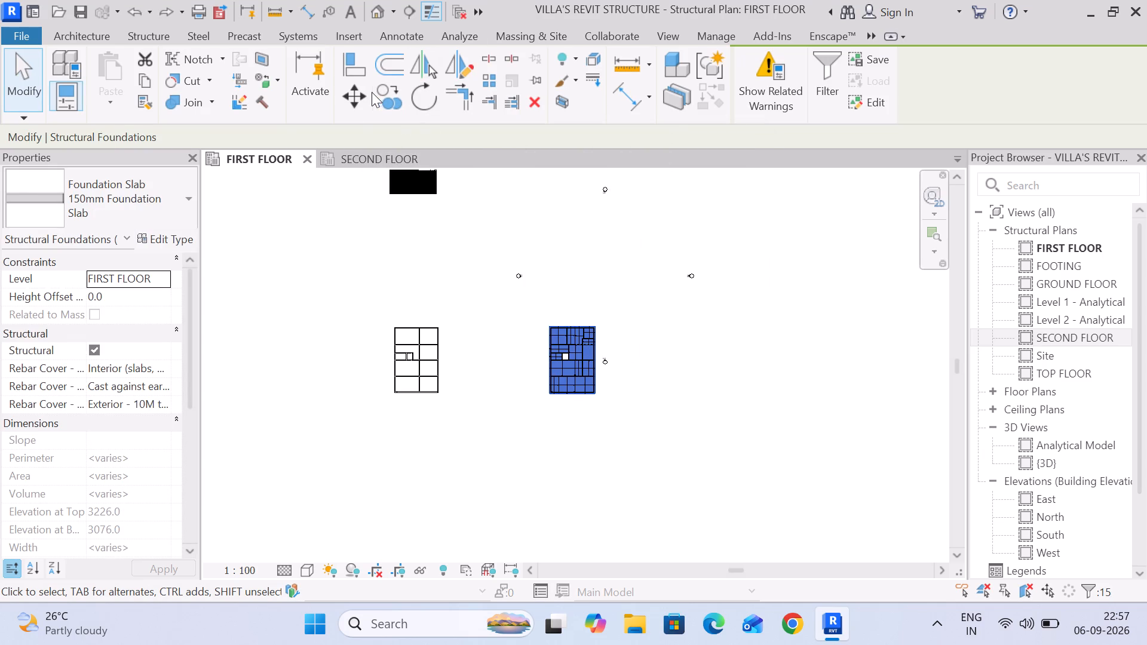
click(358, 92)
scroll(541, 328, up, 5)
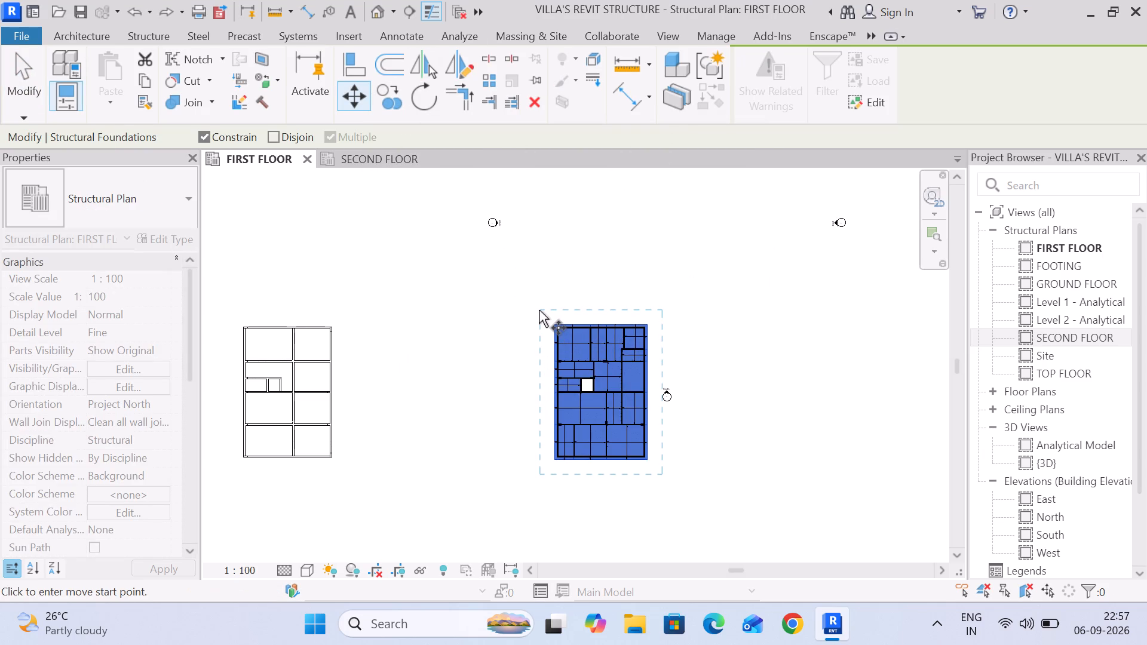
click(539, 310)
scroll(847, 320, down, 4)
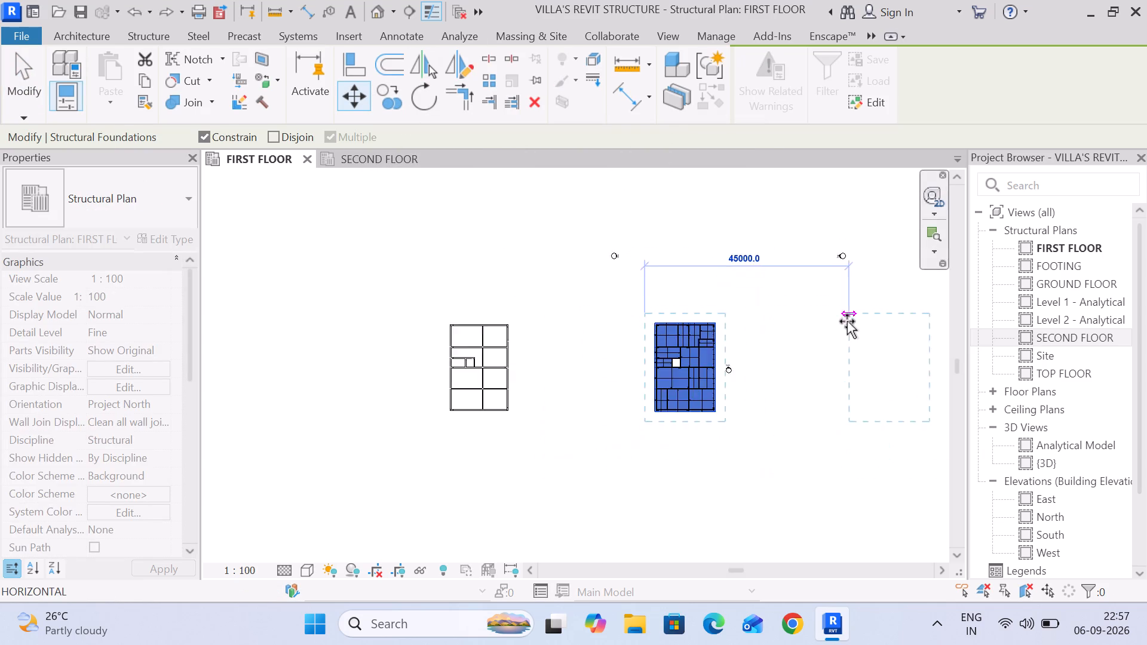
middle_drag(841, 321, 513, 318)
click(634, 331)
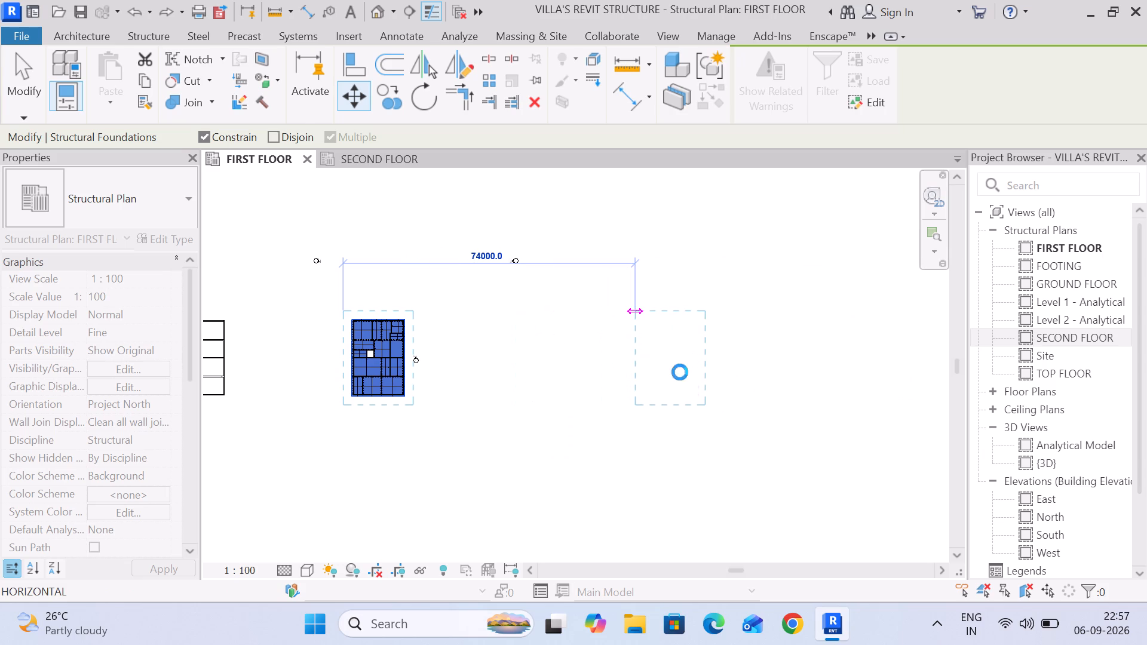
Delete the 150mm foundation slab directly above the small slab and square opening in the moved slab layout.
scroll(680, 372, up, 11)
drag(811, 333, 829, 341)
scroll(605, 320, up, 4)
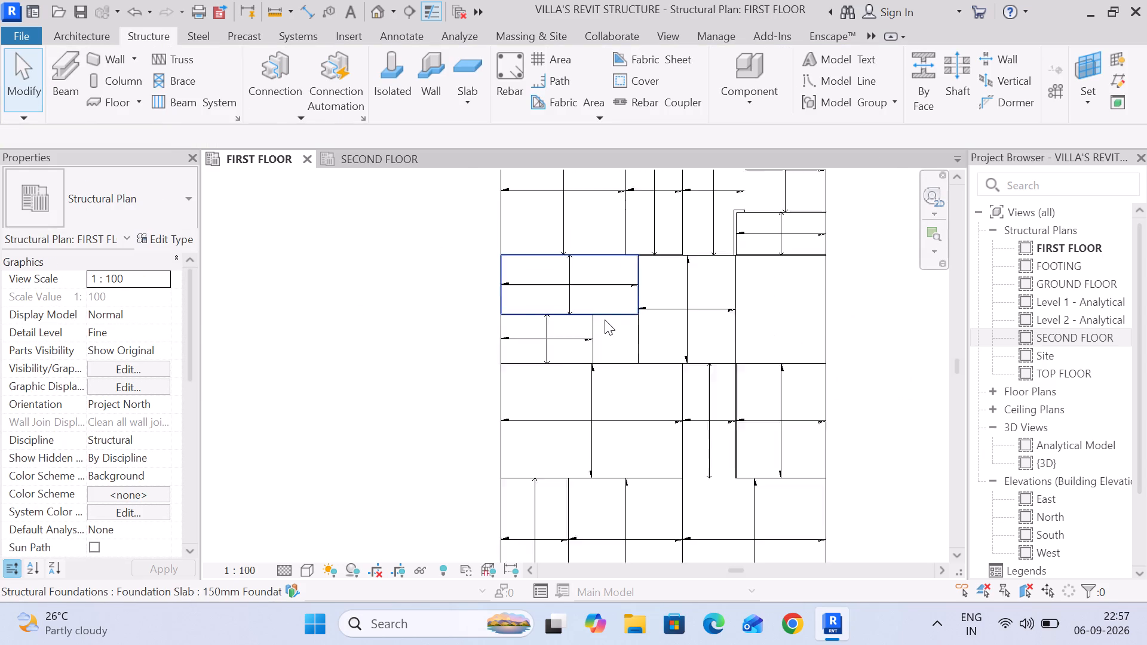
click(604, 320)
key(Delete)
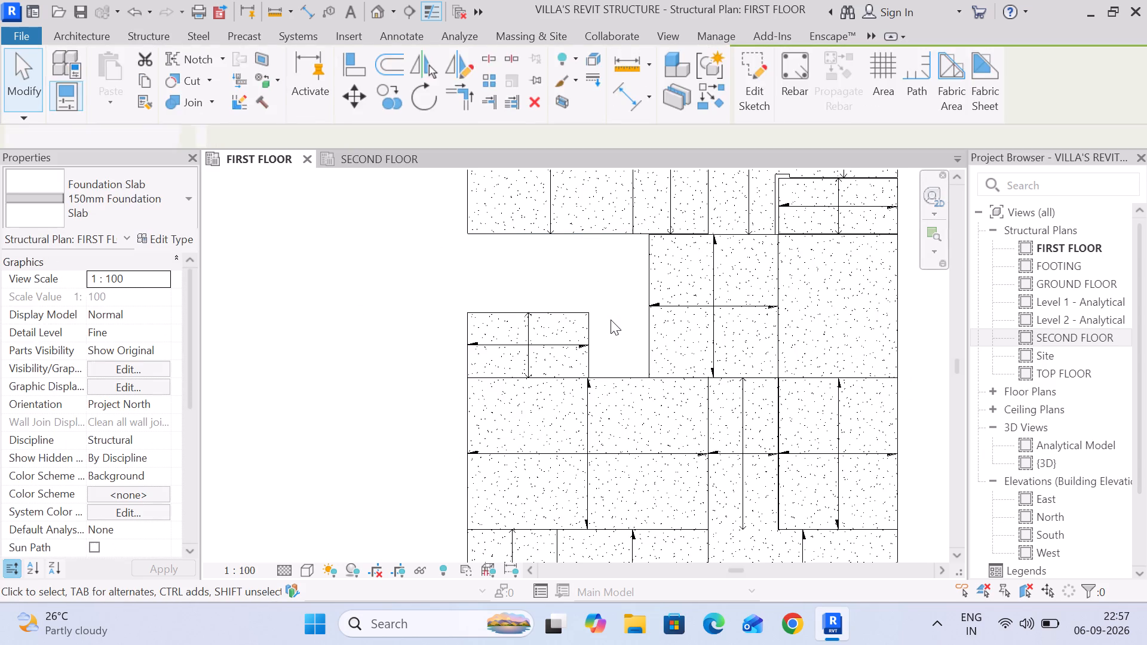
Examine the moved slab layout around the deleted slab's gap and its place relative to the other plans.
scroll(609, 320, down, 7)
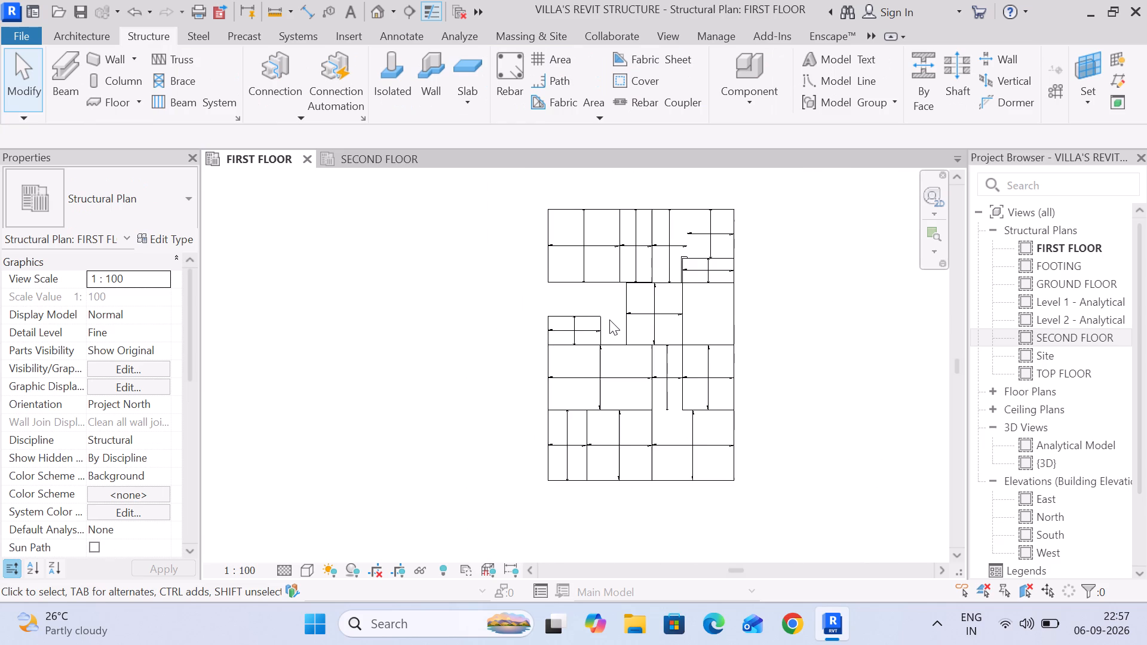
scroll(575, 282, up, 9)
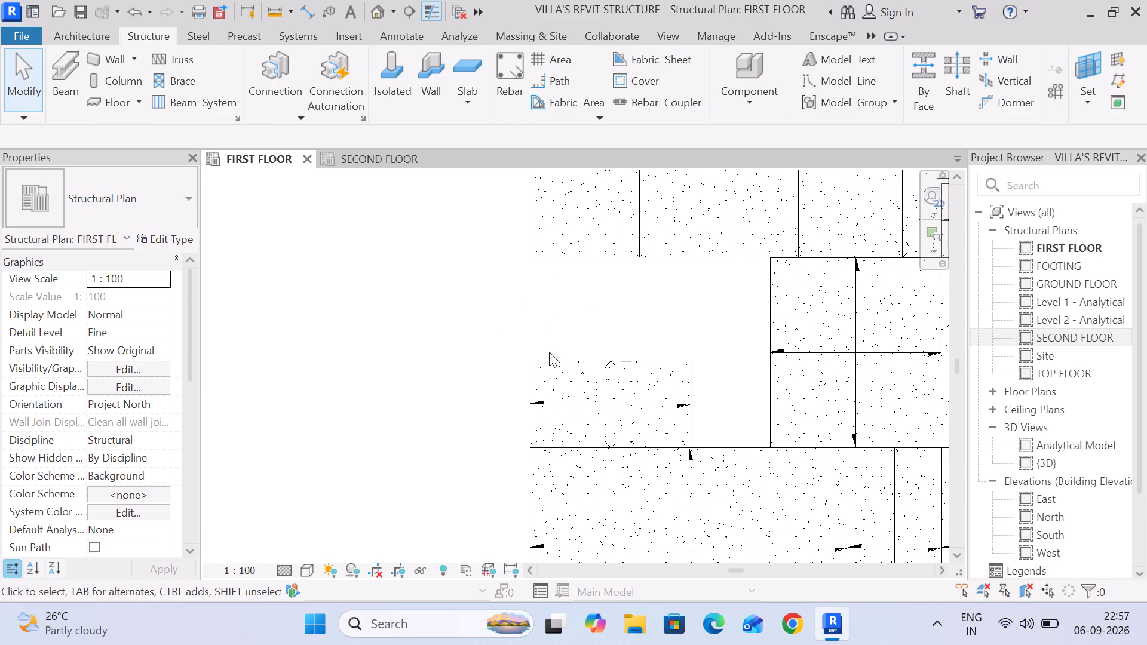
scroll(552, 358, down, 7)
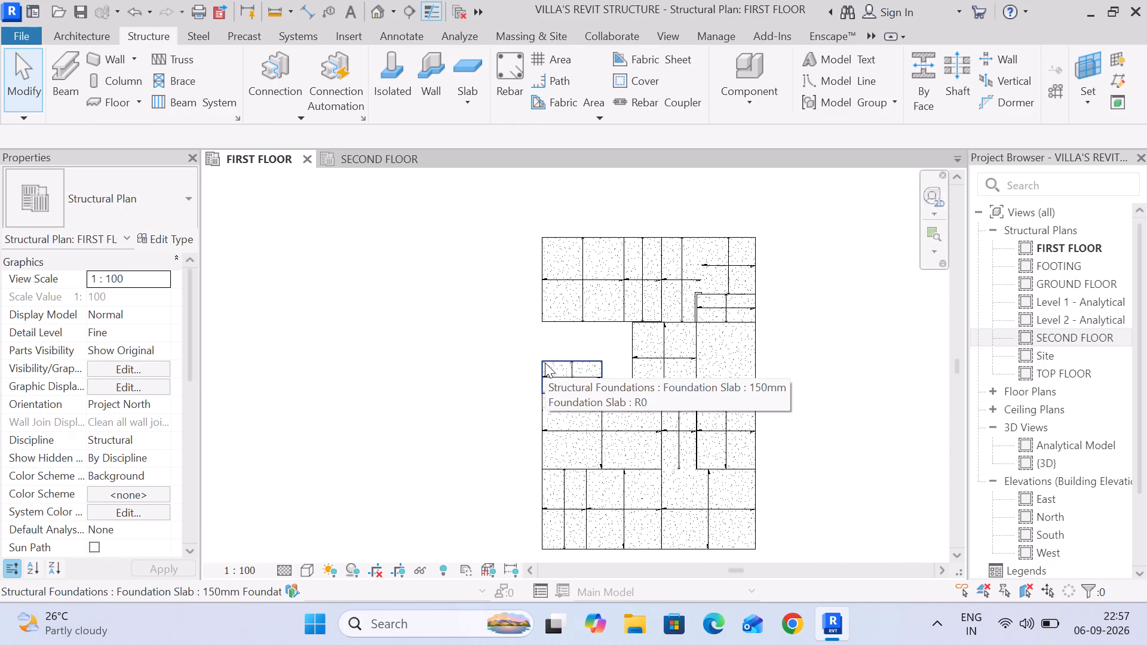
scroll(544, 363, down, 3)
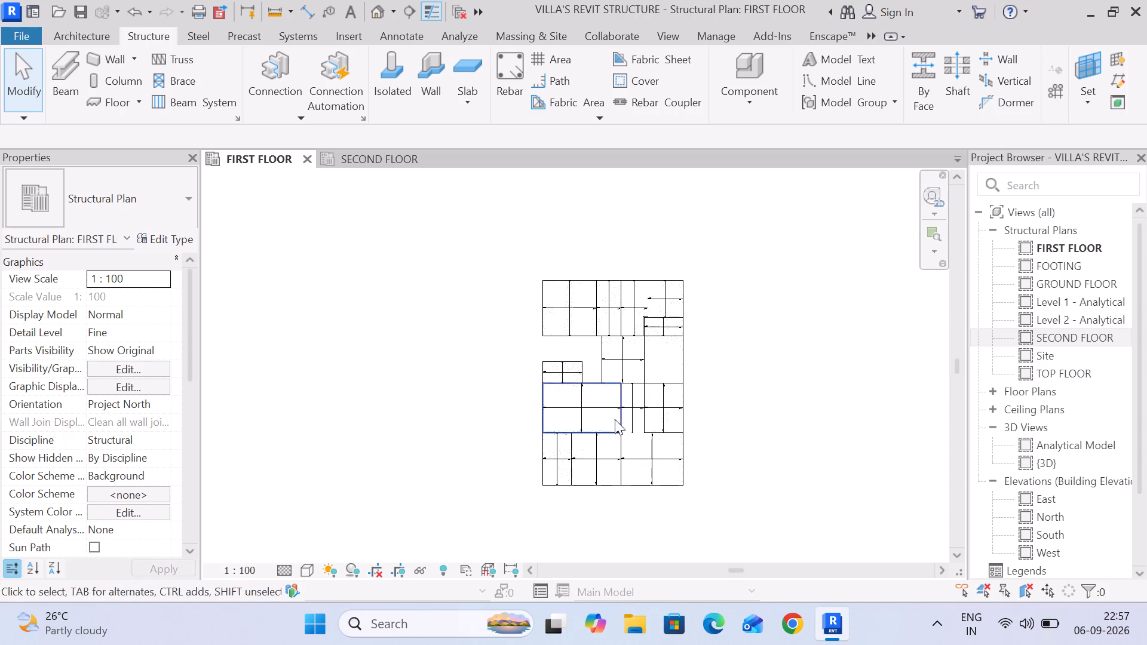
middle_drag(610, 407, 600, 349)
scroll(604, 431, down, 13)
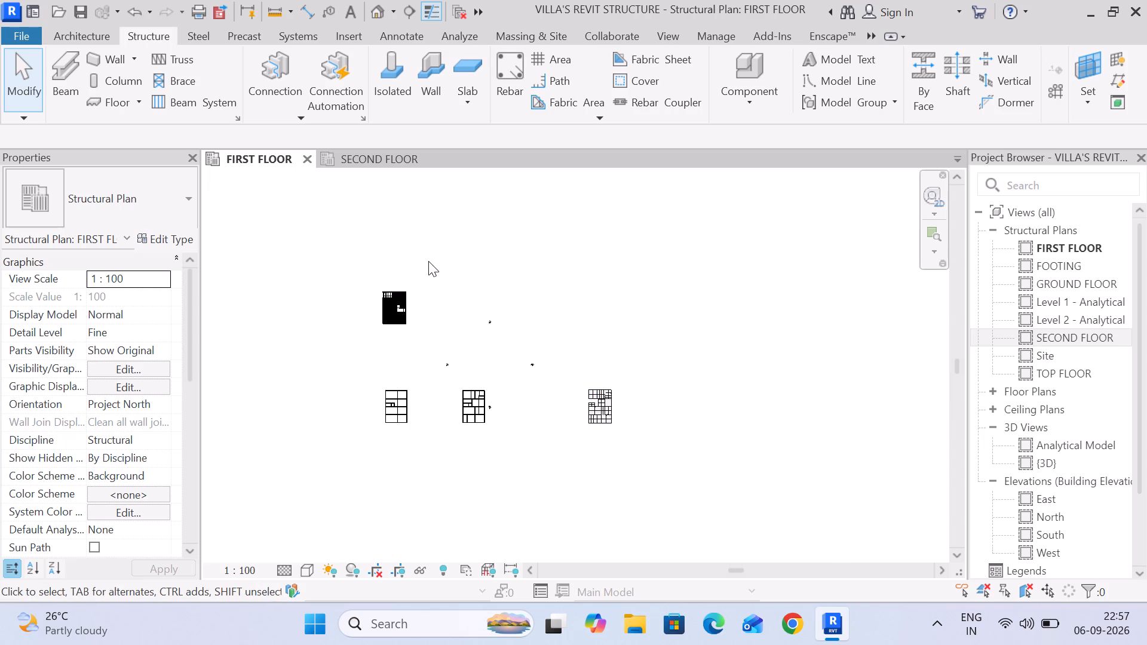
In the reinforced plan, select the beam and rebar between the two openings, extend to all matching instances, and temporarily hide them.
scroll(407, 322, up, 20)
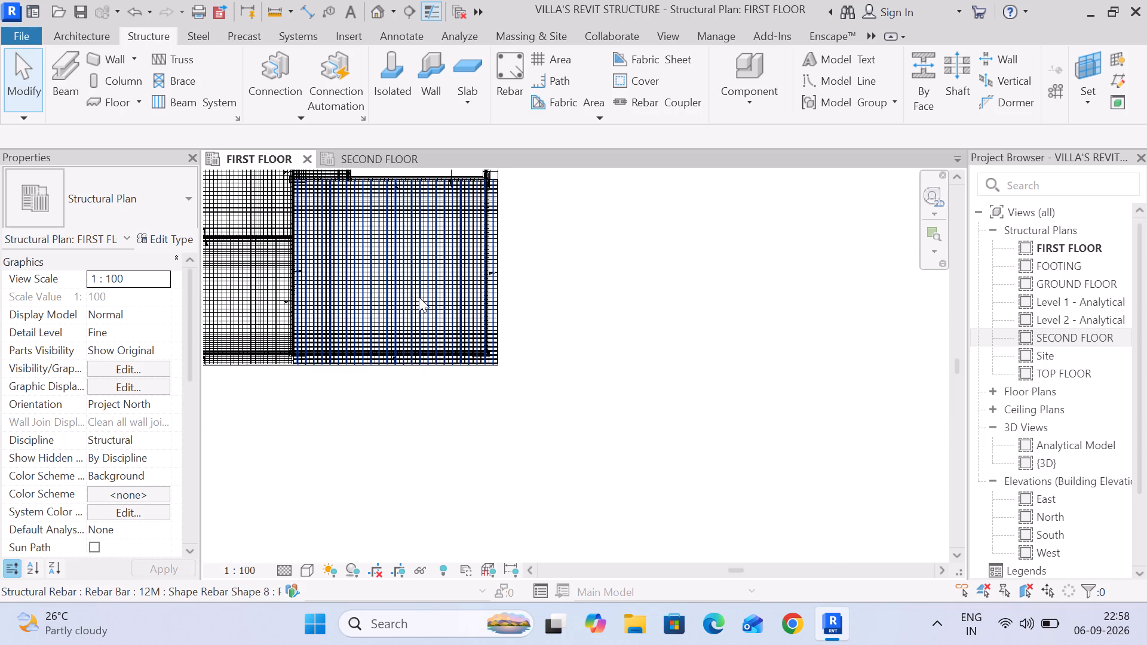
middle_drag(421, 297, 528, 309)
scroll(539, 309, up, 1)
scroll(547, 309, down, 3)
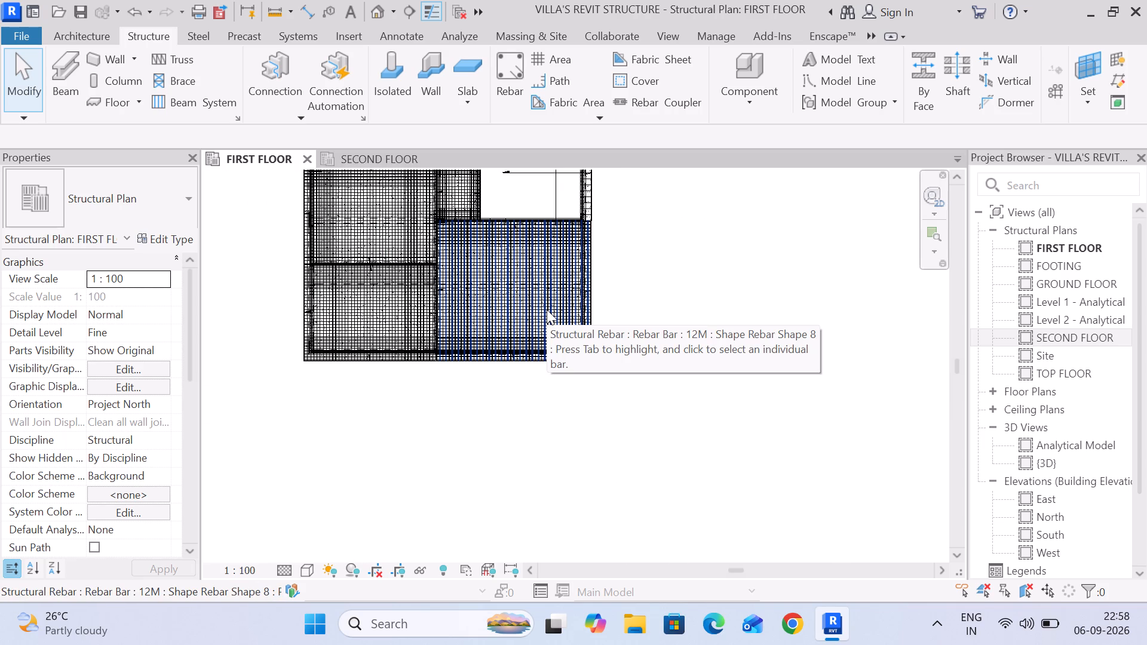
middle_drag(476, 285, 504, 419)
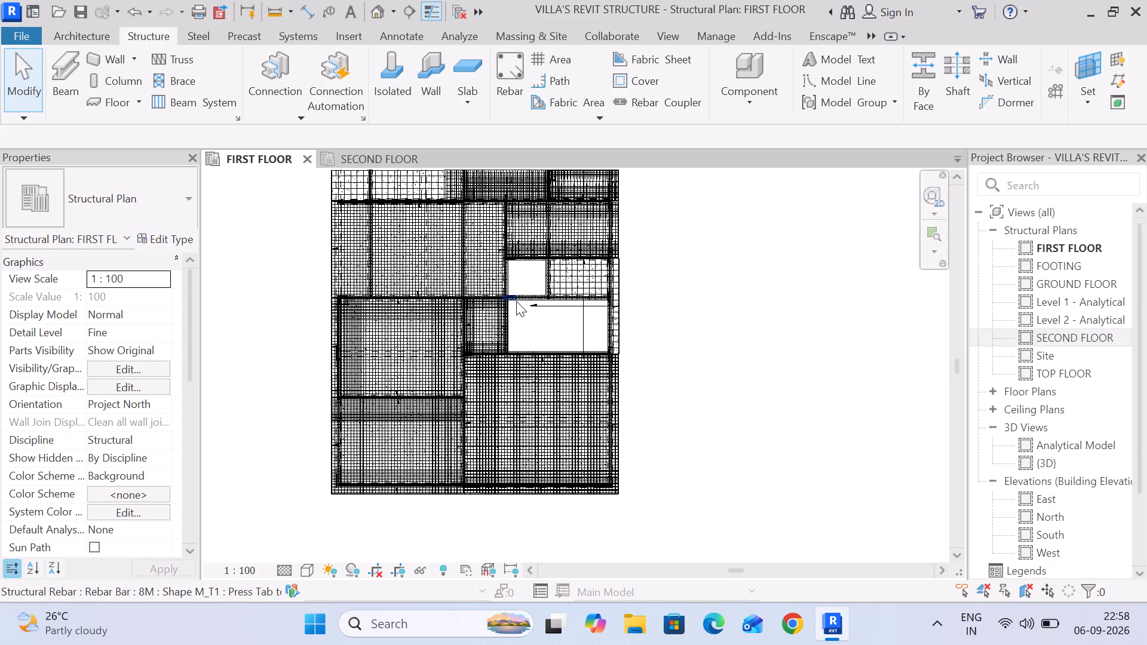
scroll(516, 301, up, 5)
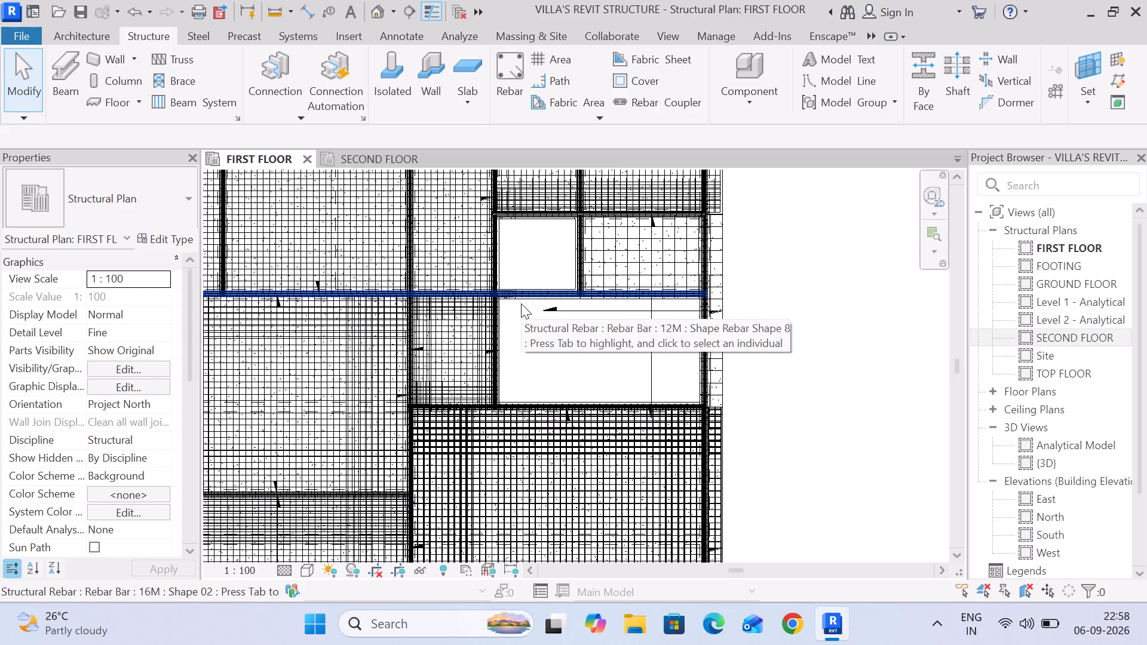
click(526, 317)
drag(526, 317, 516, 291)
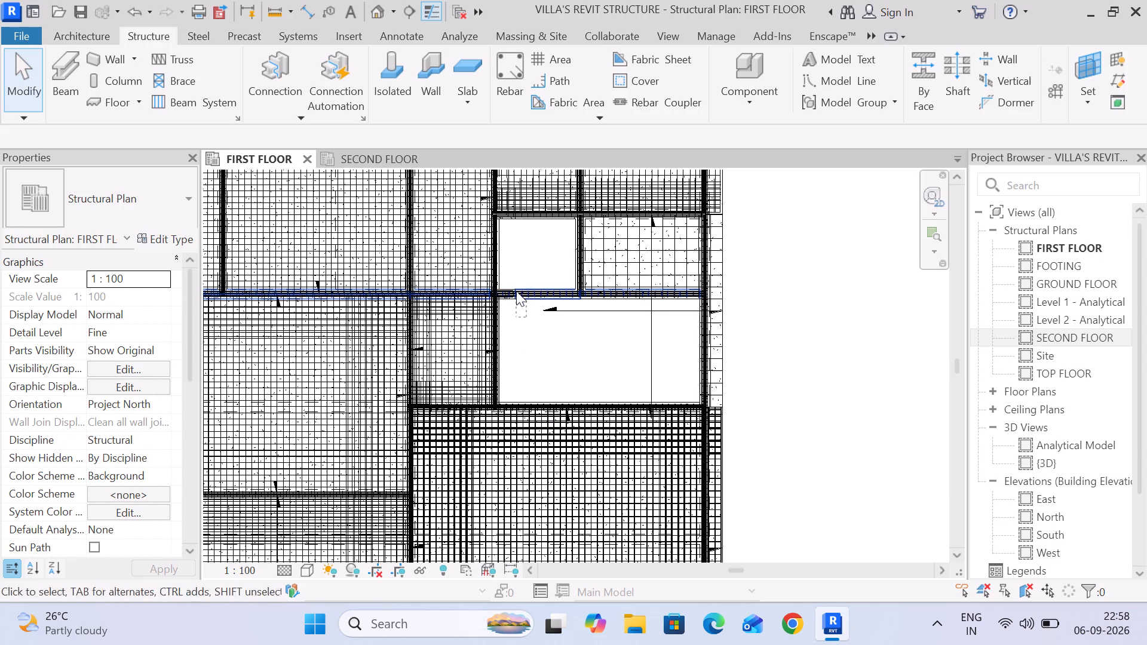
drag(516, 291, 523, 259)
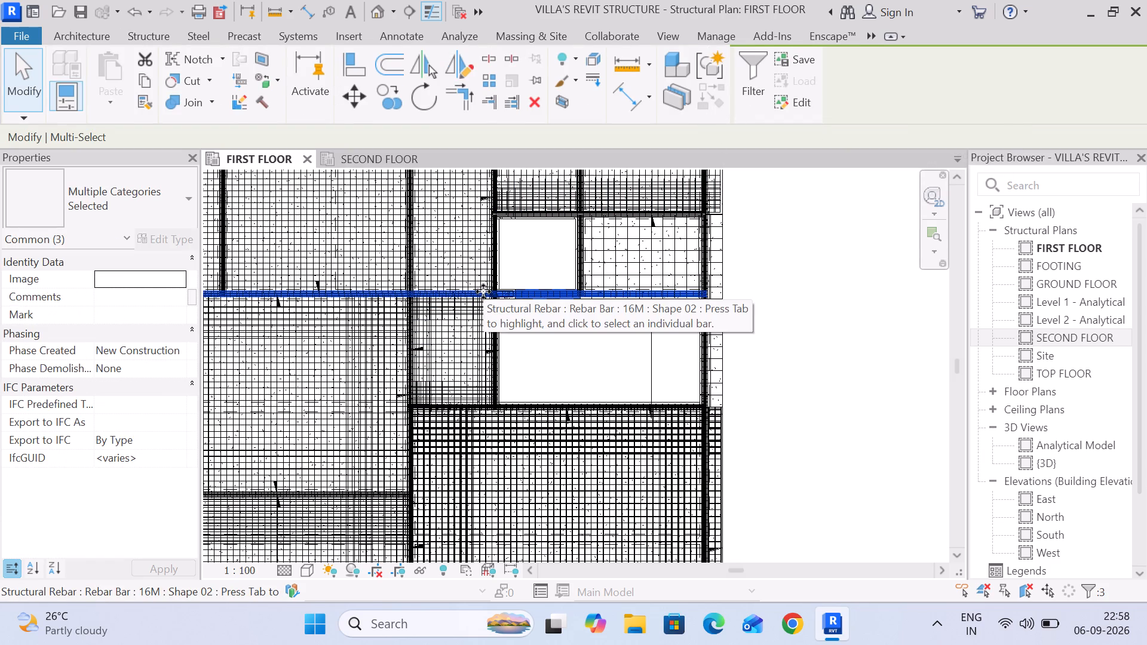
text(sa)
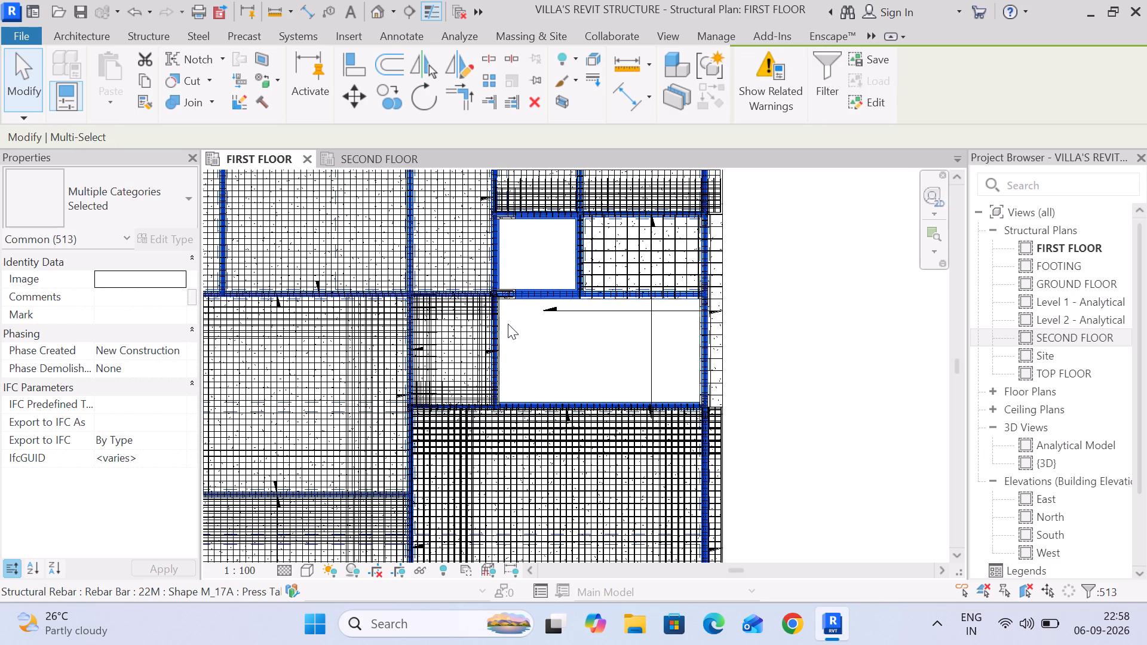
click(425, 568)
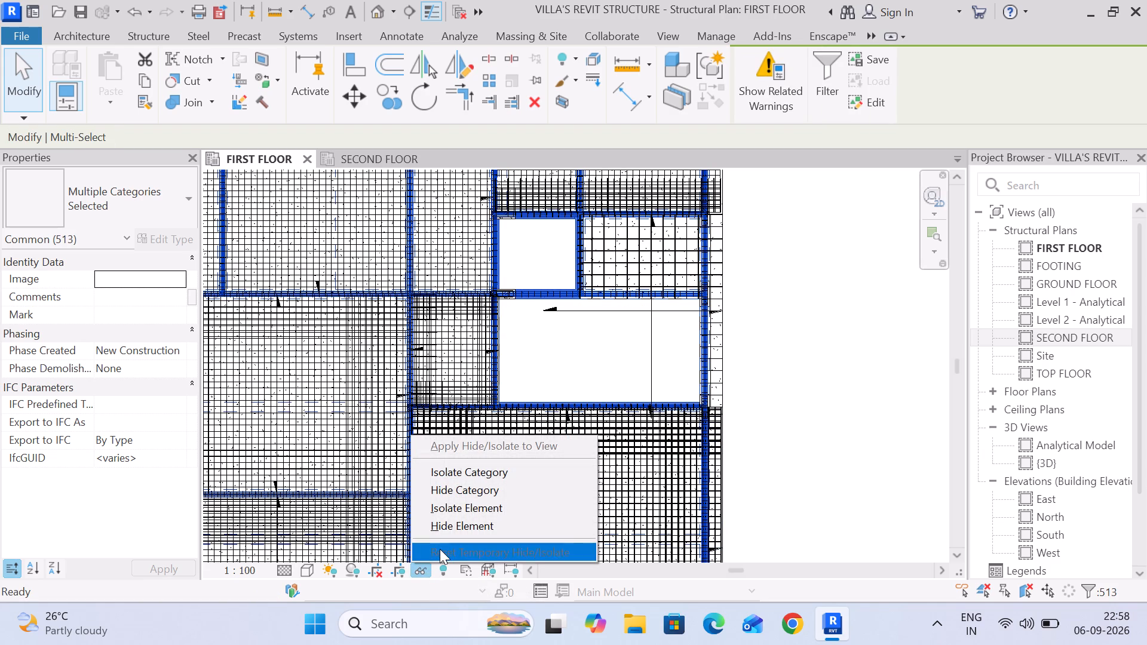
click(451, 527)
scroll(519, 483, down, 5)
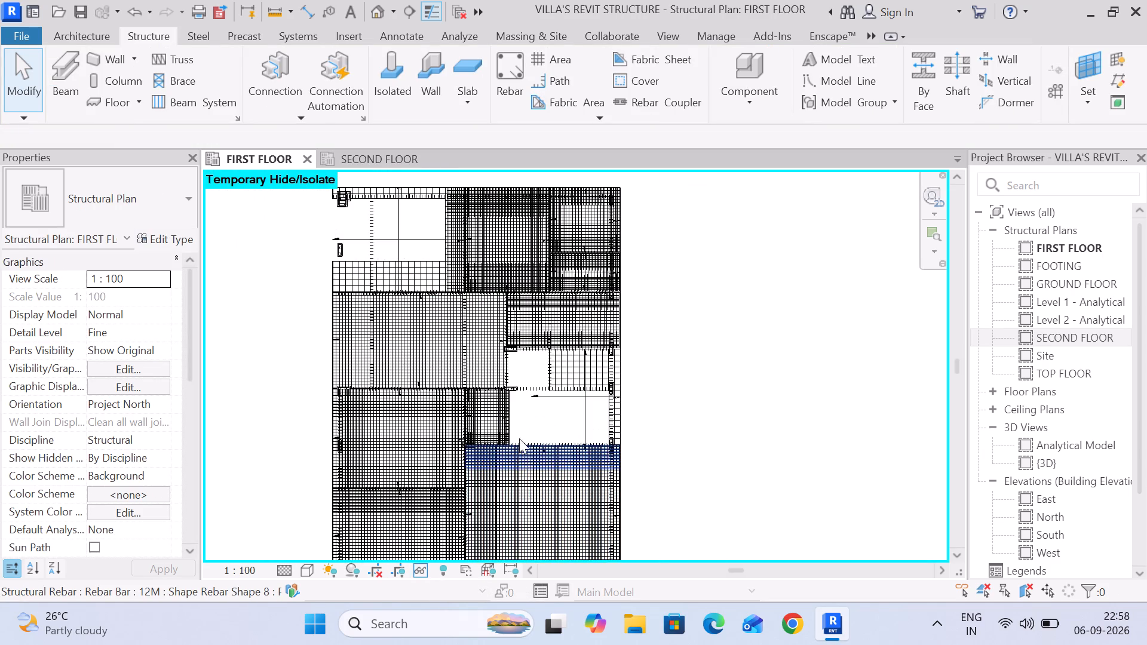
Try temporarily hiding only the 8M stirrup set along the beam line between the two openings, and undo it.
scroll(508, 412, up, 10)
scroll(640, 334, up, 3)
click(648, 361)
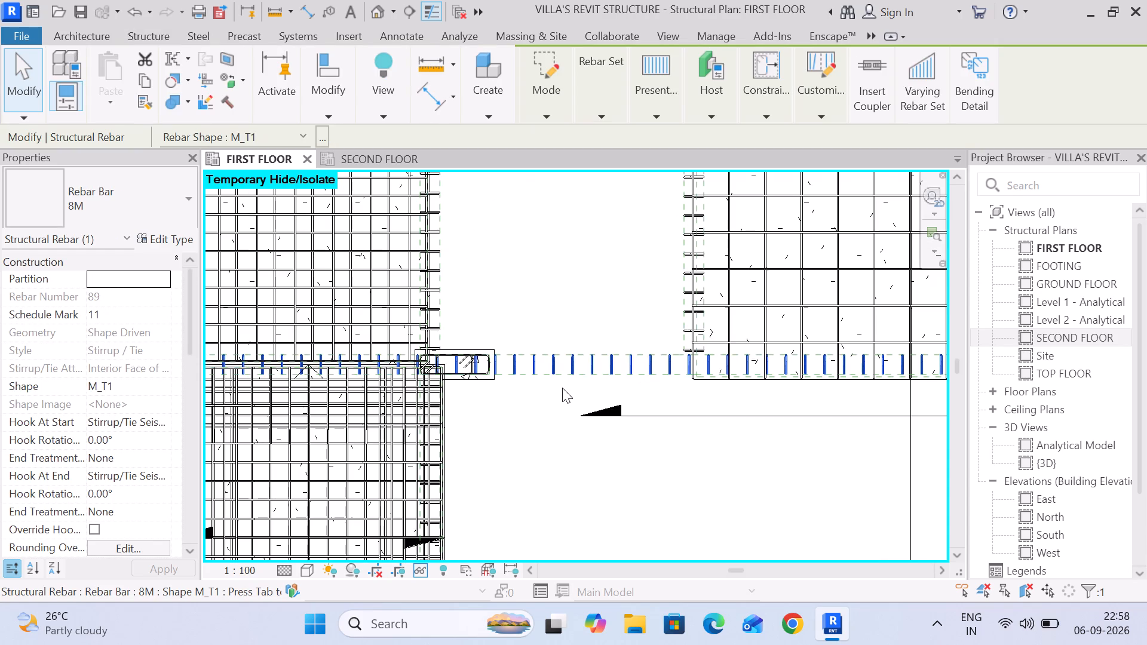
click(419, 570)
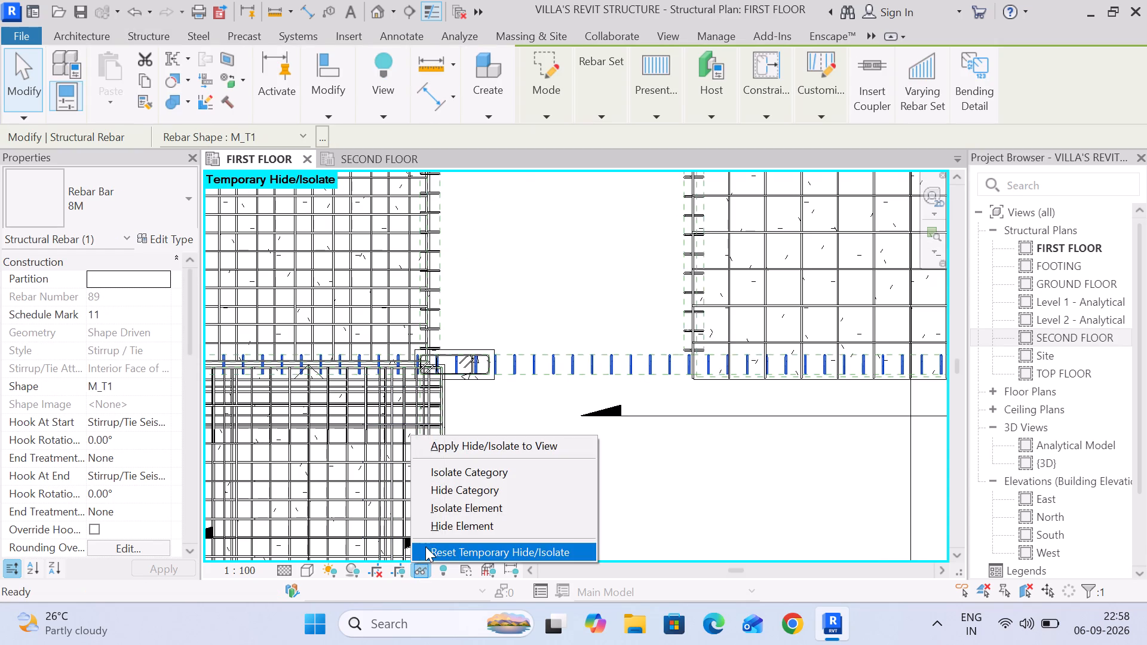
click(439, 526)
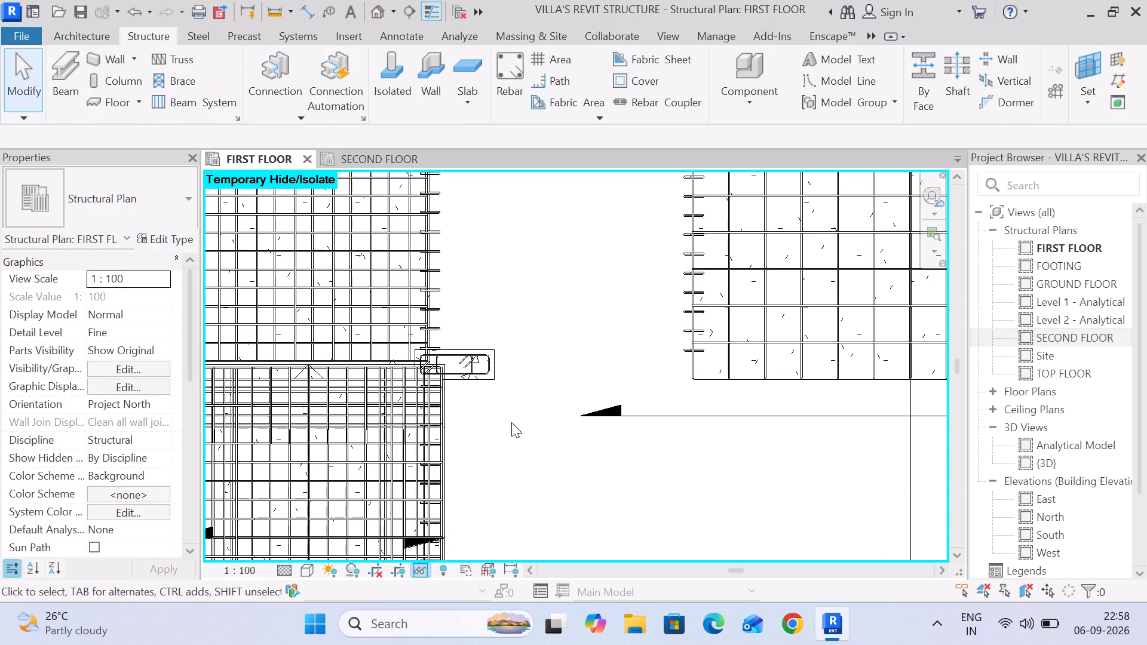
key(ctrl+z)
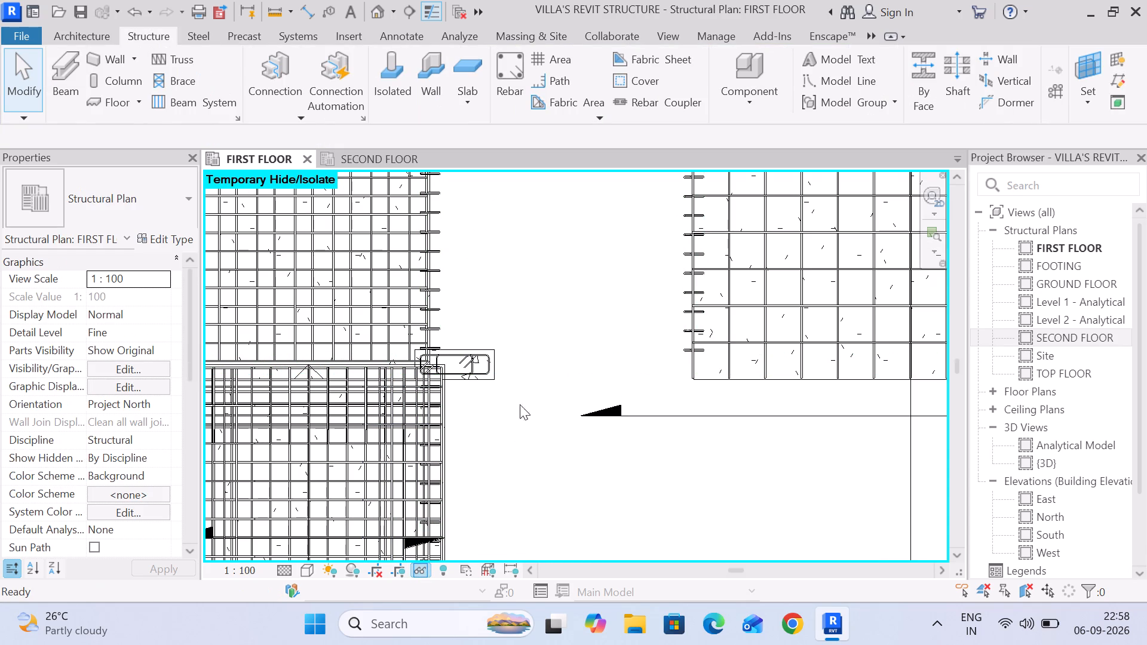
Select the 8M M_T1 stirrup set between the openings, extend the selection to all matching instances, and temporarily hide them.
click(533, 369)
text(sa)
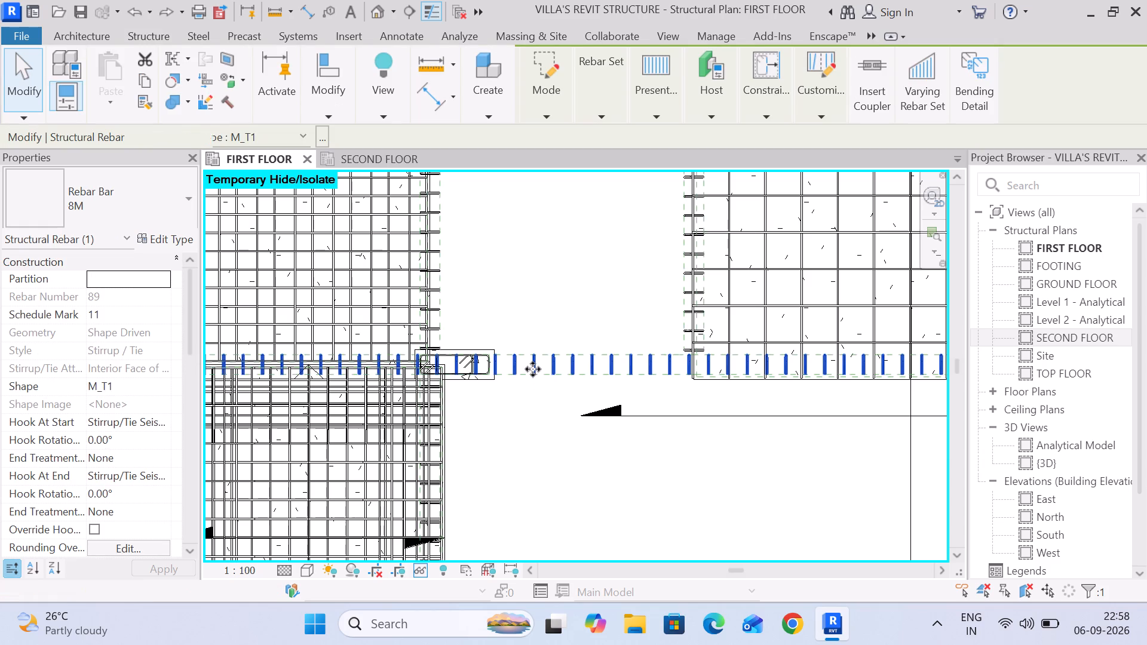
click(423, 572)
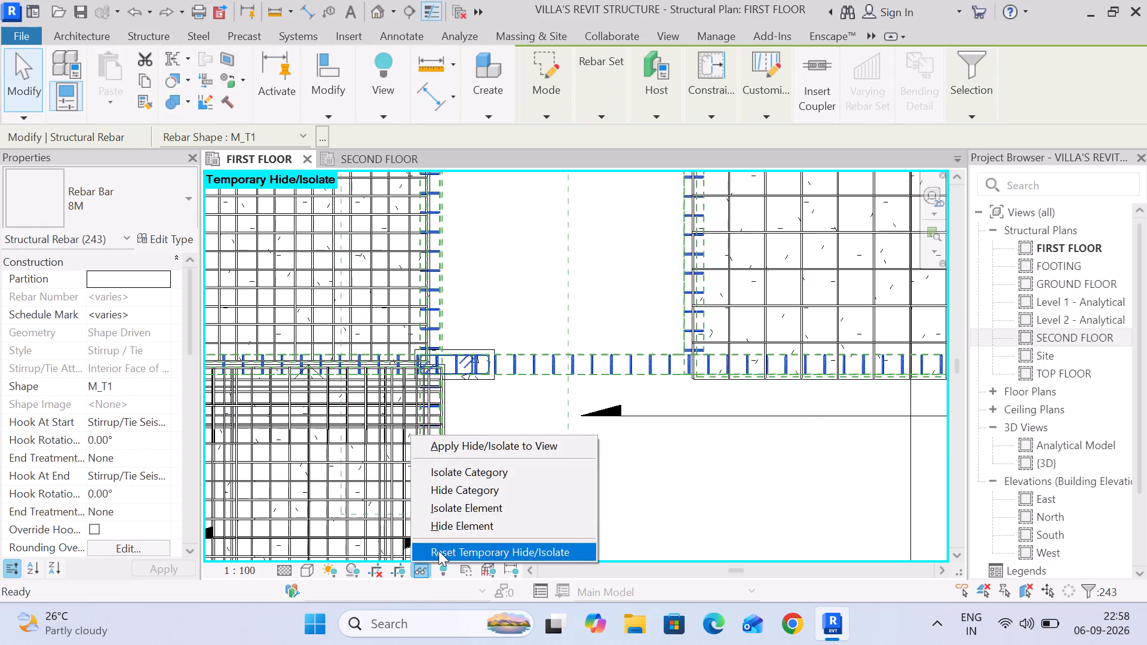
click(451, 527)
scroll(491, 466, down, 13)
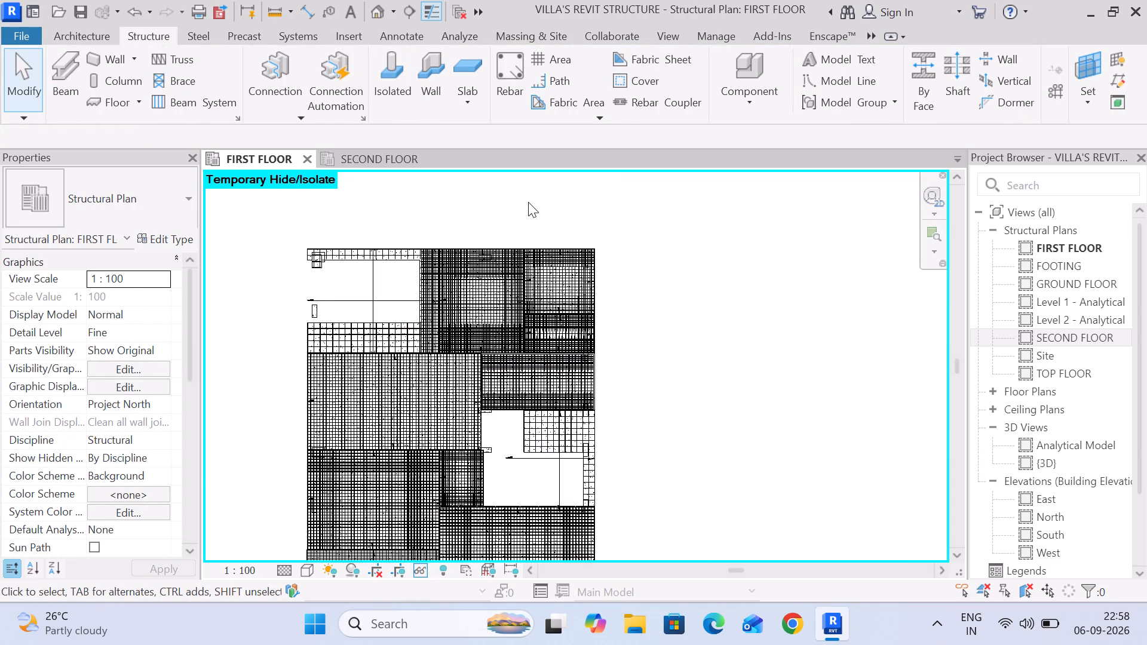
scroll(530, 251, up, 6)
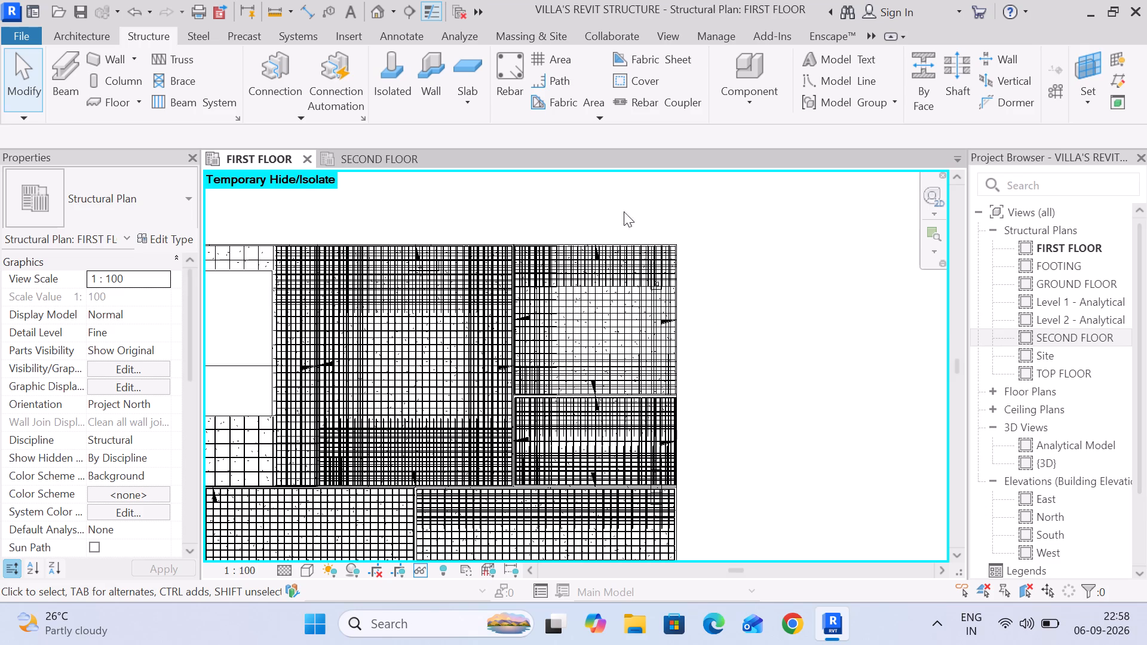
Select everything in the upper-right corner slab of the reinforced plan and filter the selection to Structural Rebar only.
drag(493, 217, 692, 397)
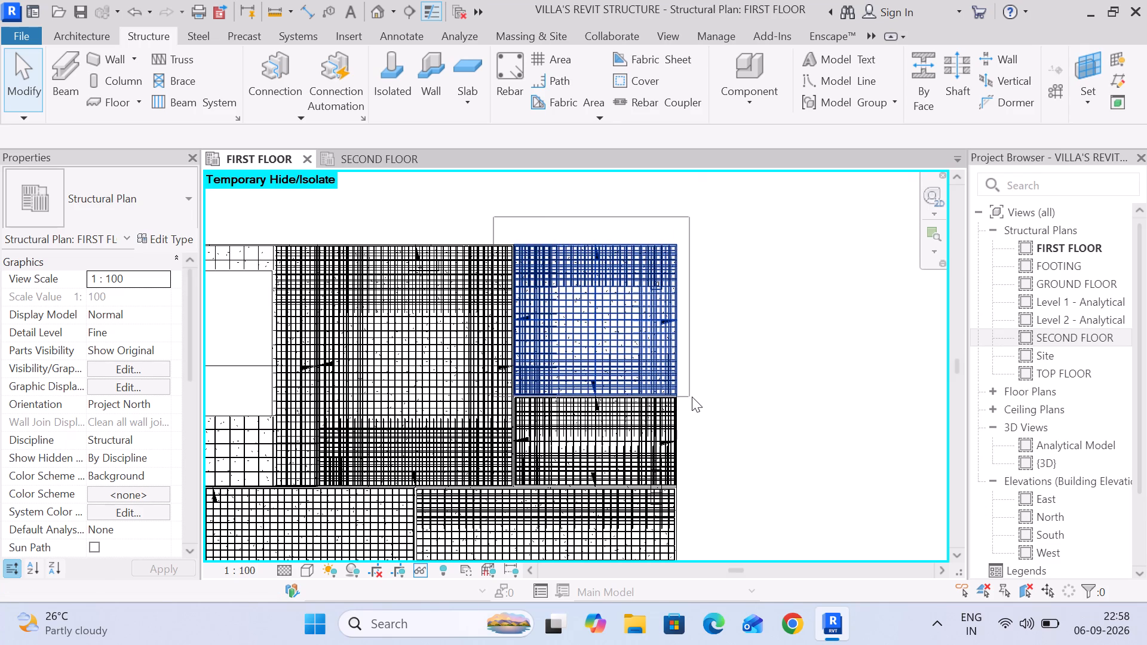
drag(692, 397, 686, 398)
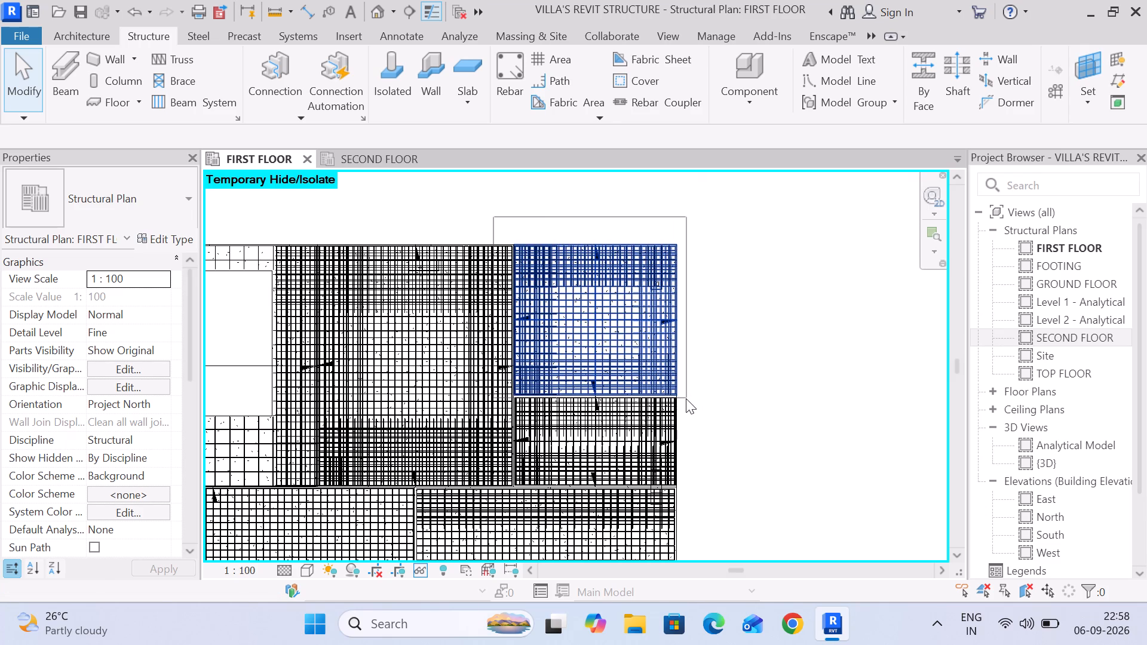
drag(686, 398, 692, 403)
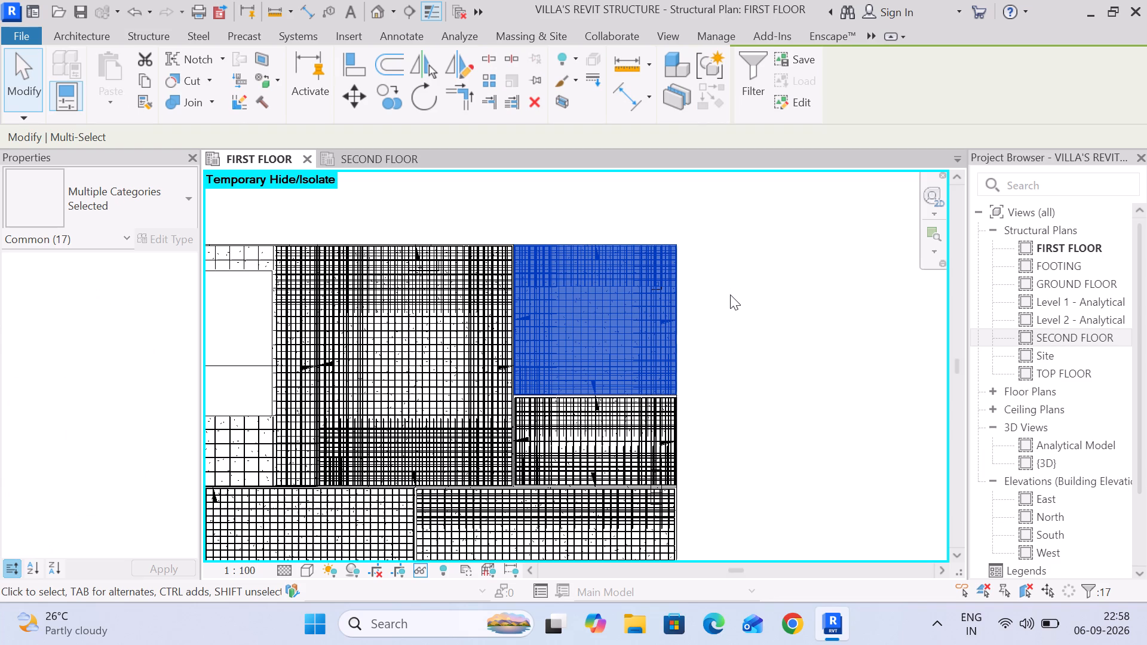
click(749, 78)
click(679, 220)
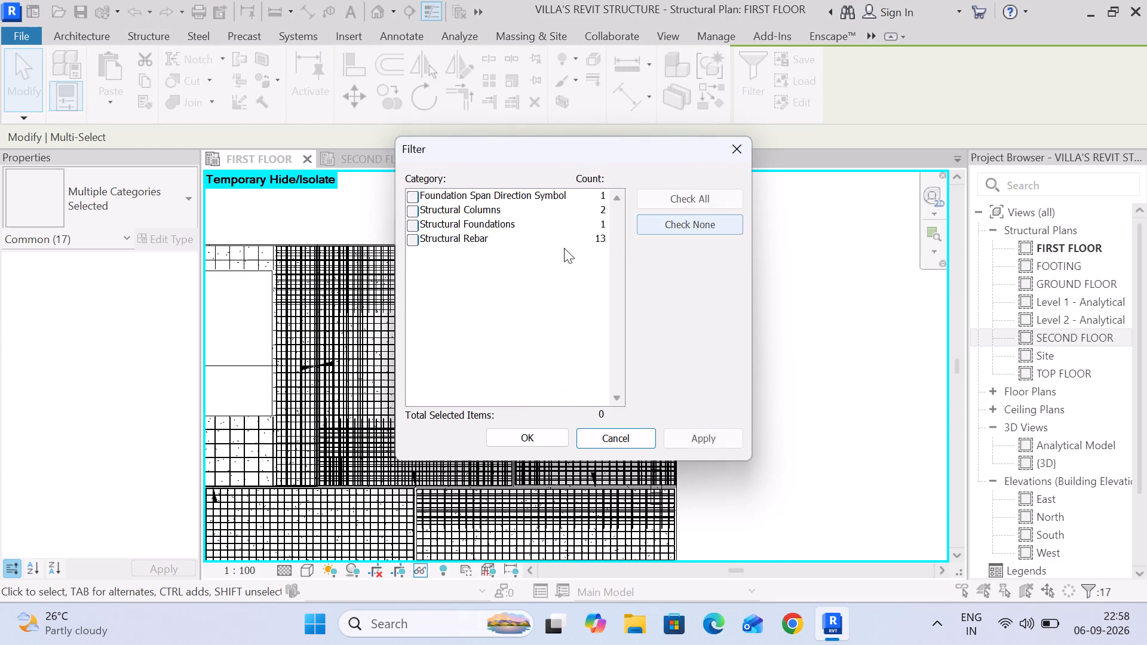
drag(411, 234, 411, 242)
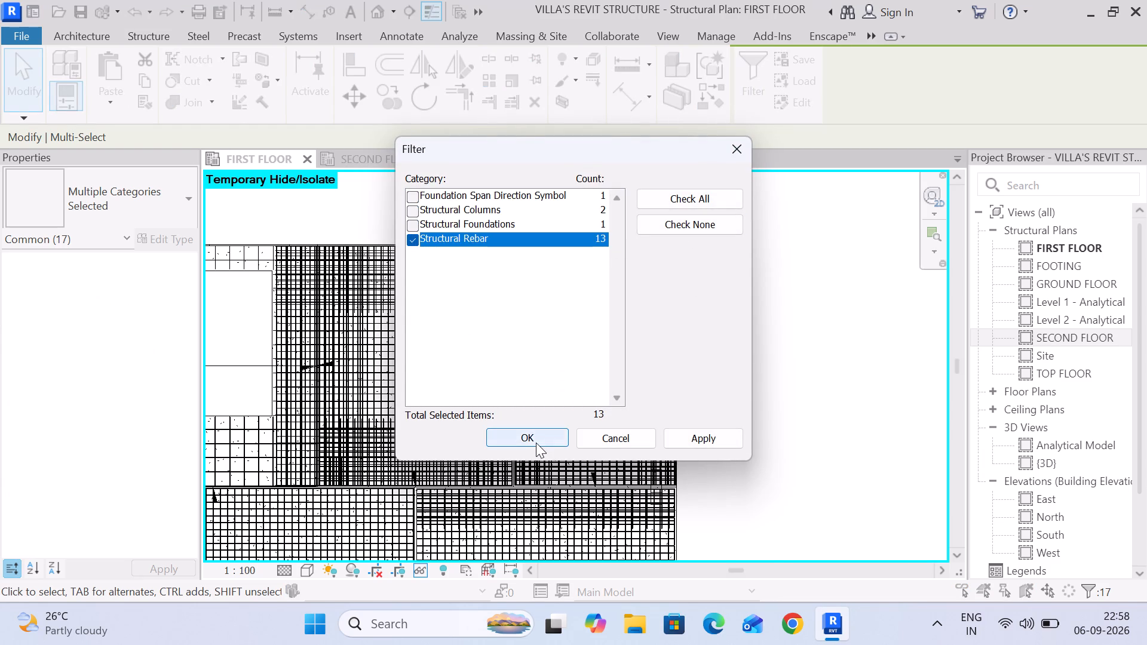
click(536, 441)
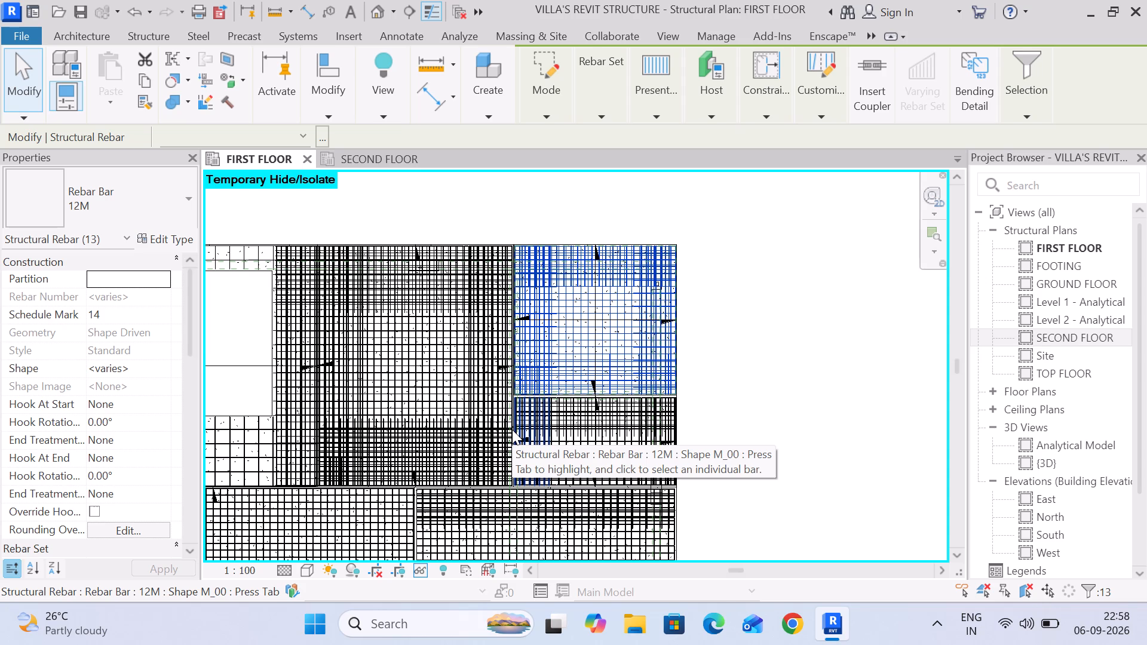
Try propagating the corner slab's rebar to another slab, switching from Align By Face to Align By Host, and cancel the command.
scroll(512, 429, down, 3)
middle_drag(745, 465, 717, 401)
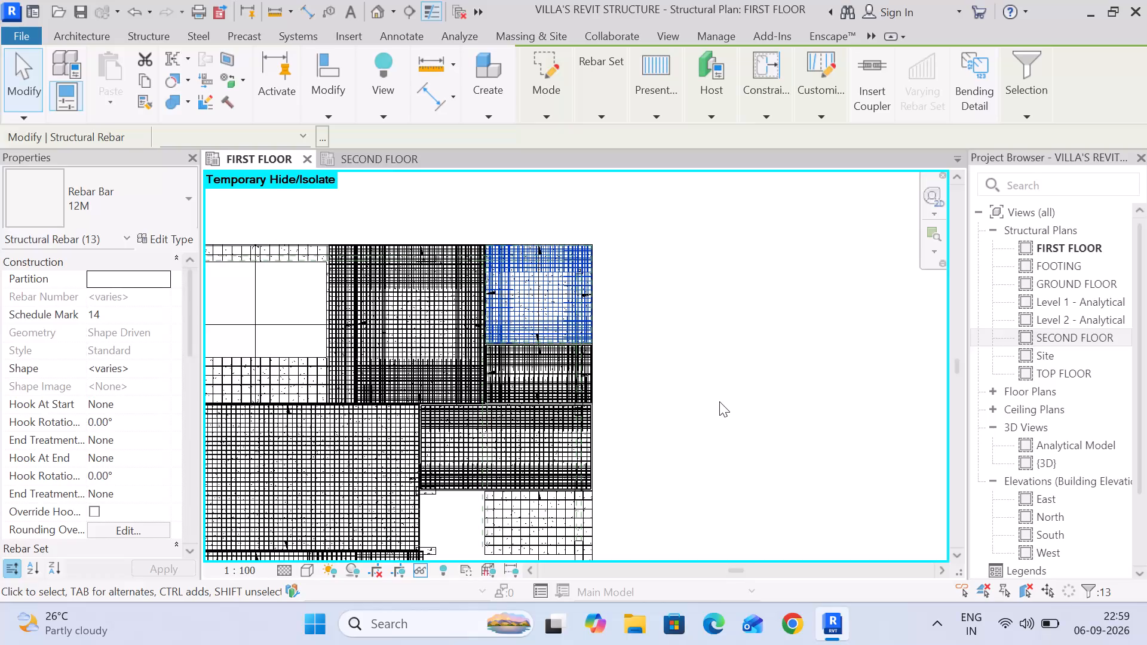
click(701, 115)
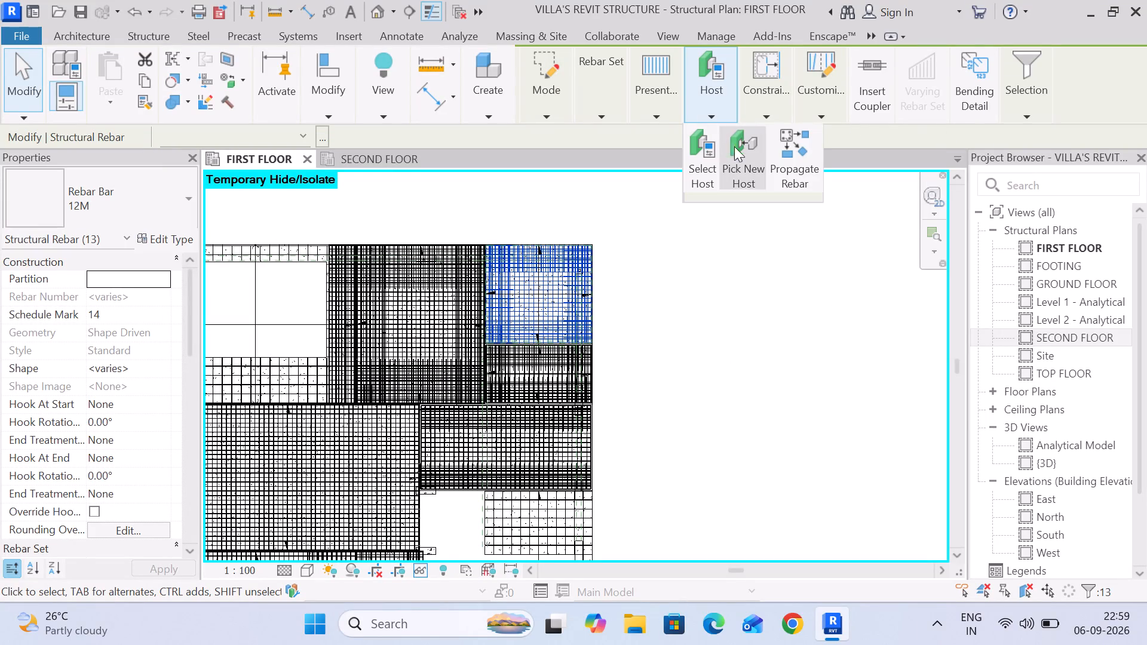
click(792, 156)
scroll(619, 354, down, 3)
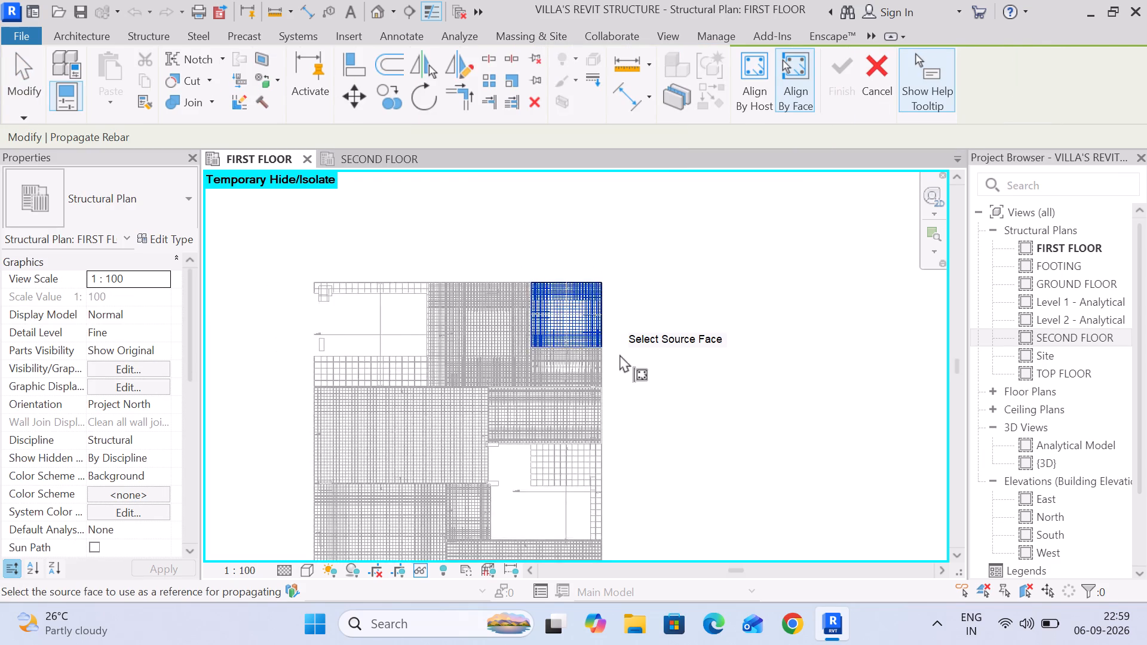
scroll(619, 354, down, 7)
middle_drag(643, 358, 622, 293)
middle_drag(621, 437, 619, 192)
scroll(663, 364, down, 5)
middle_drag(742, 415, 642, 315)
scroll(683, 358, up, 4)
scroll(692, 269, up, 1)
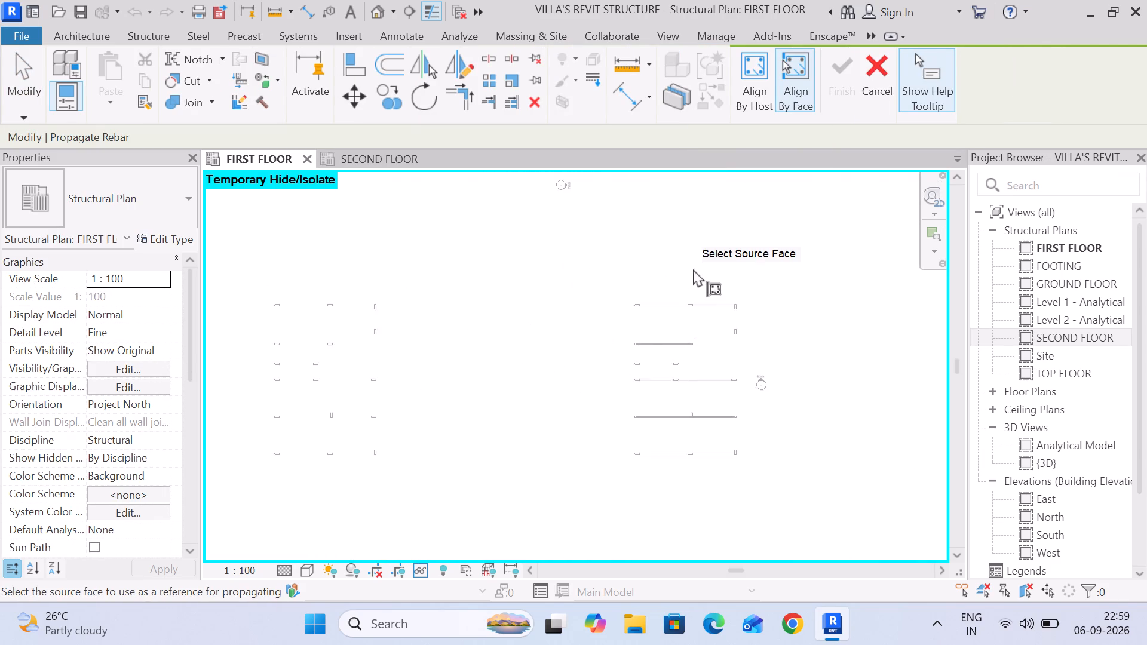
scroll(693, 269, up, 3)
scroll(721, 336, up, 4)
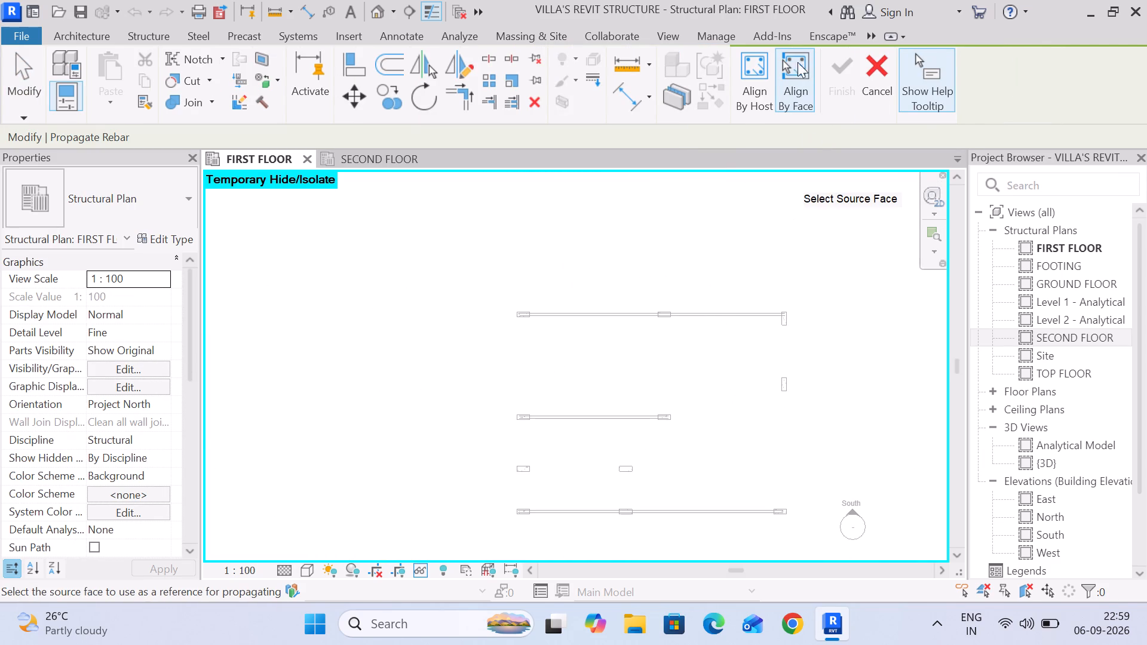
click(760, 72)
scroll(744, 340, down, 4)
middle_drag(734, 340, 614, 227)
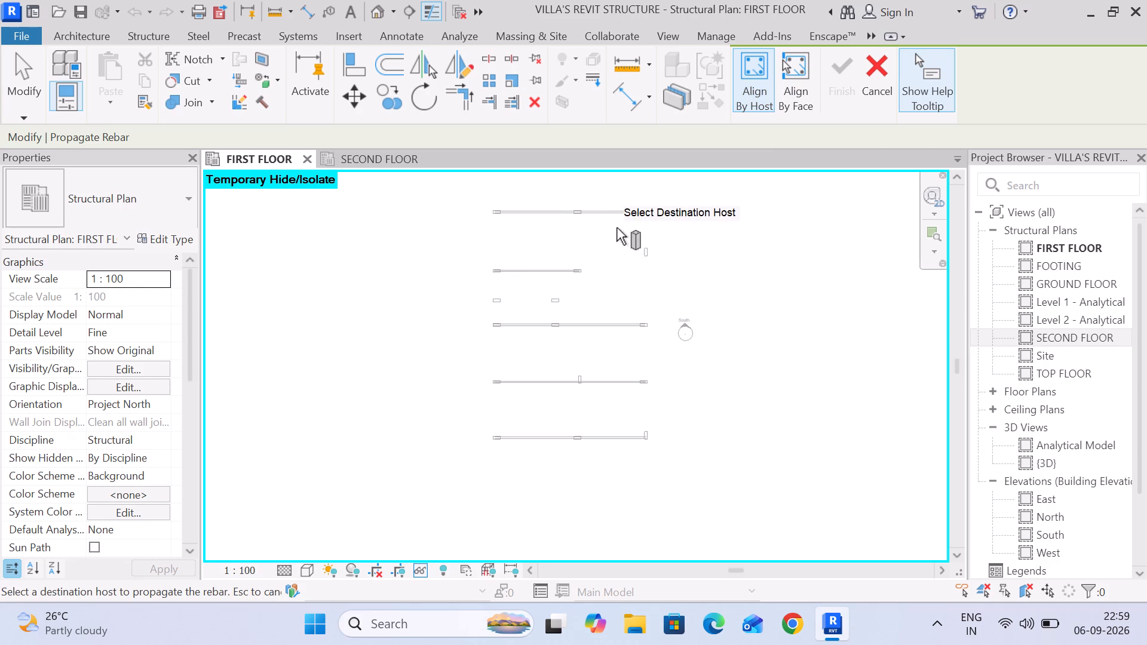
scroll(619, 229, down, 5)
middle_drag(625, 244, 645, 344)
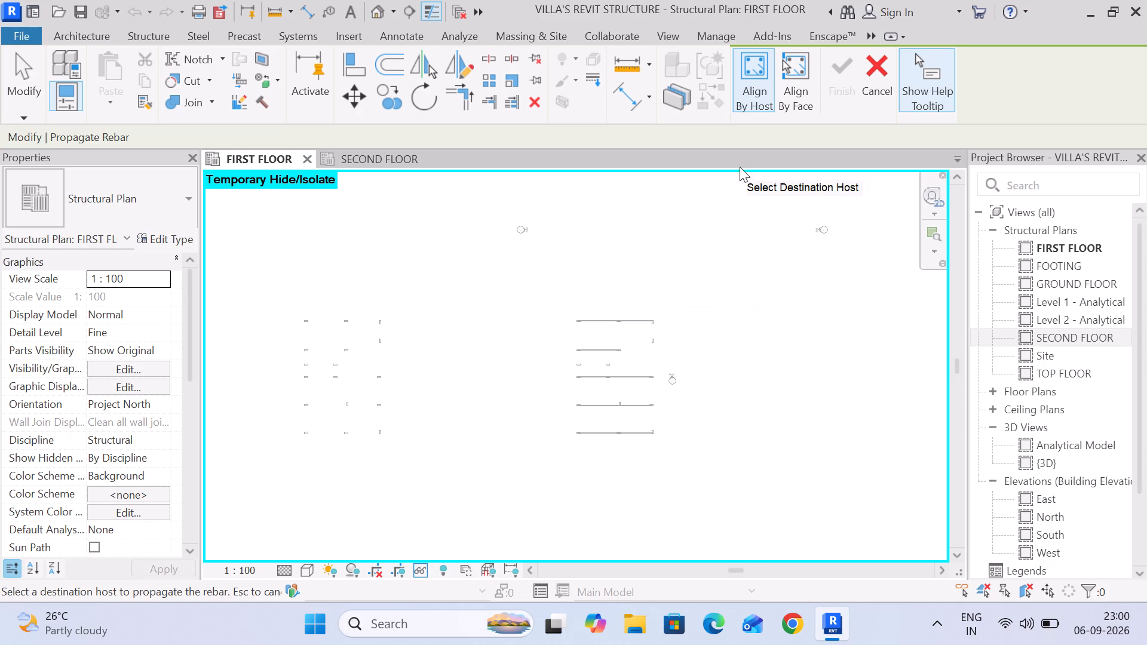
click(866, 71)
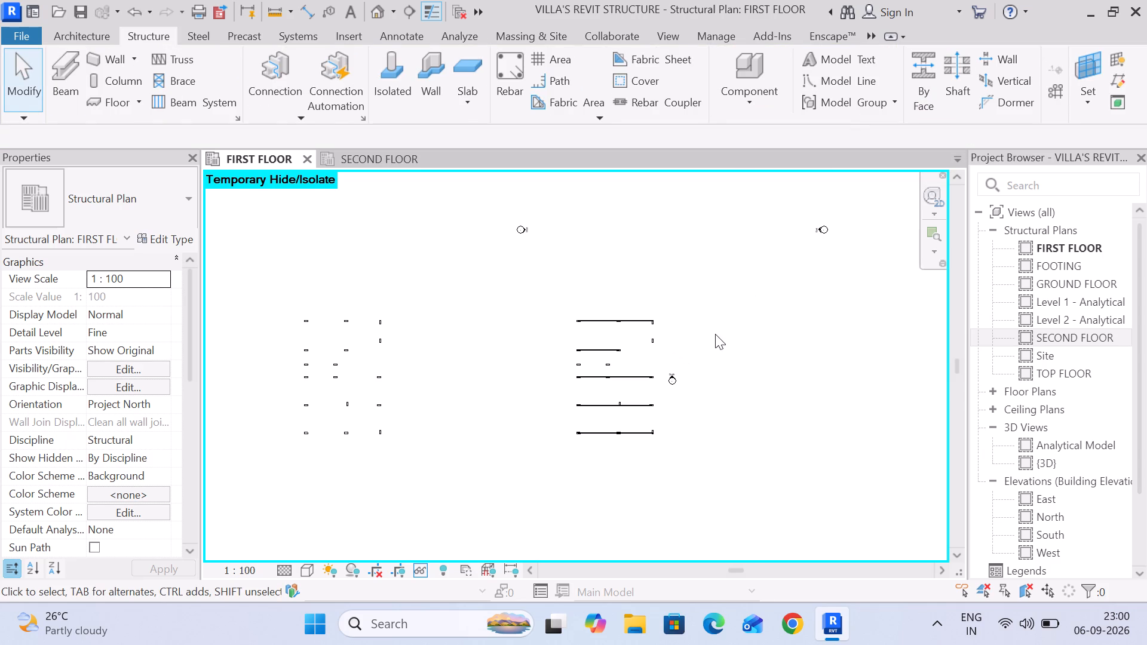
Reset the temporary hide/isolate in the First Floor plan to restore the hidden beams and rebar.
click(715, 334)
scroll(644, 334, up, 4)
scroll(602, 379, up, 4)
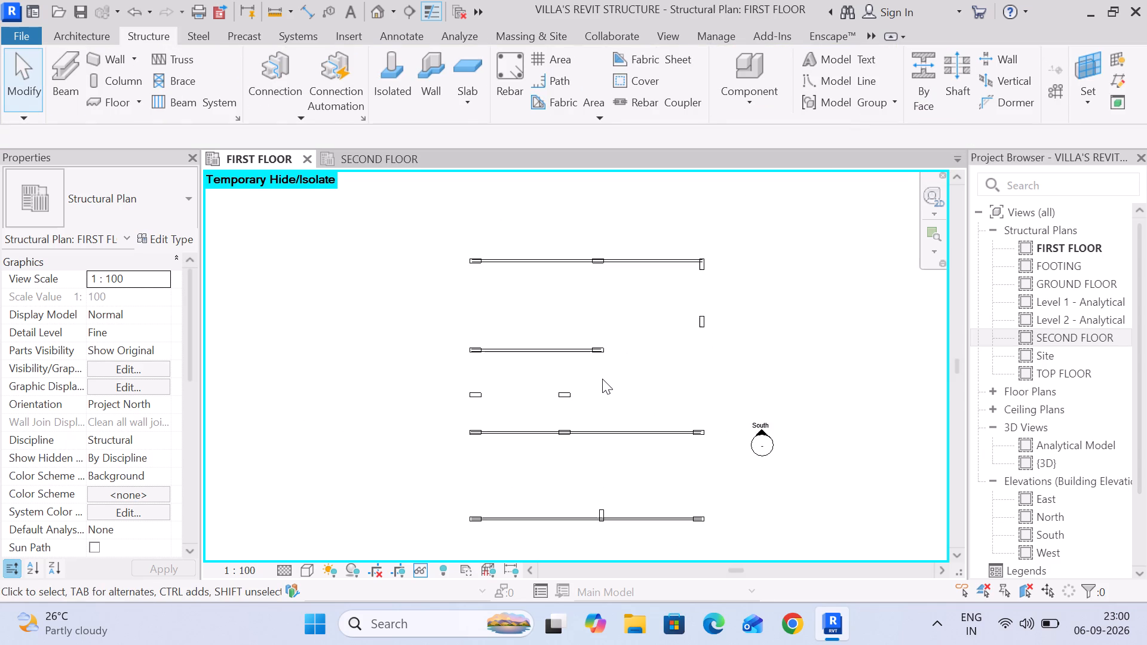
scroll(602, 379, down, 20)
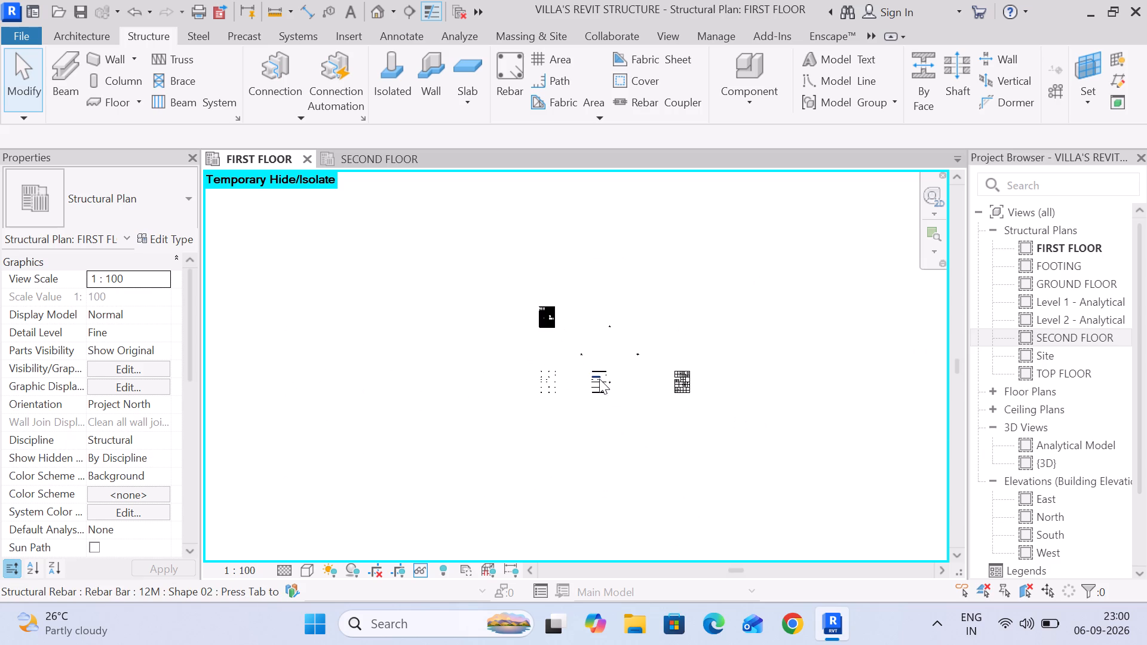
scroll(525, 296, up, 16)
scroll(635, 374, up, 5)
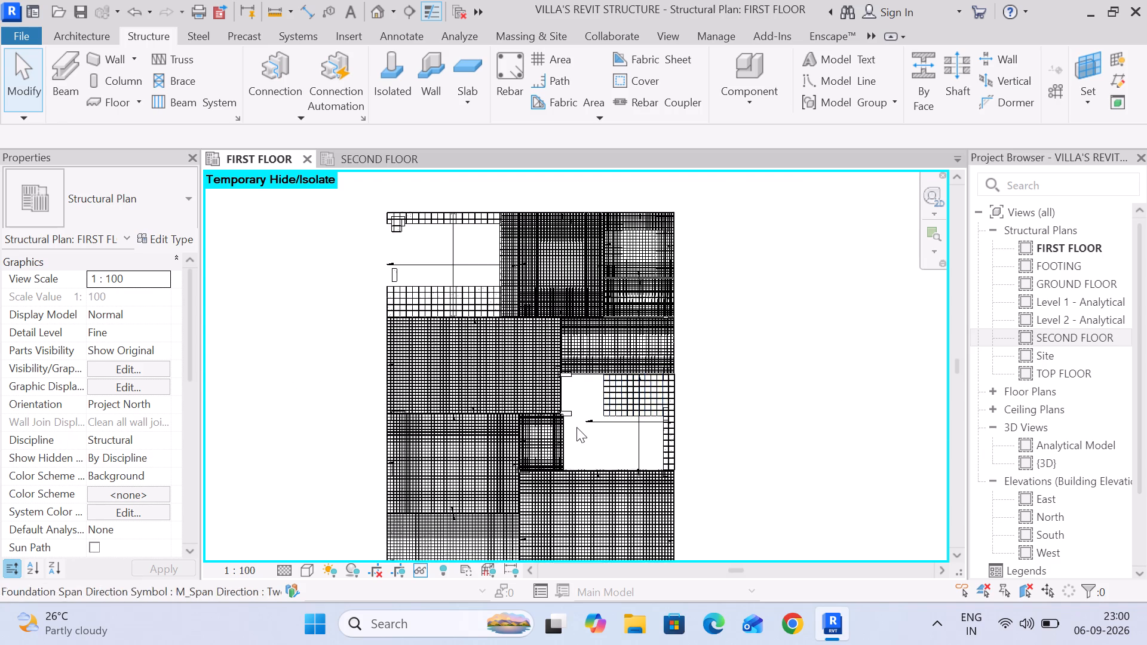
scroll(576, 427, up, 6)
scroll(579, 426, down, 6)
middle_drag(698, 423, 697, 419)
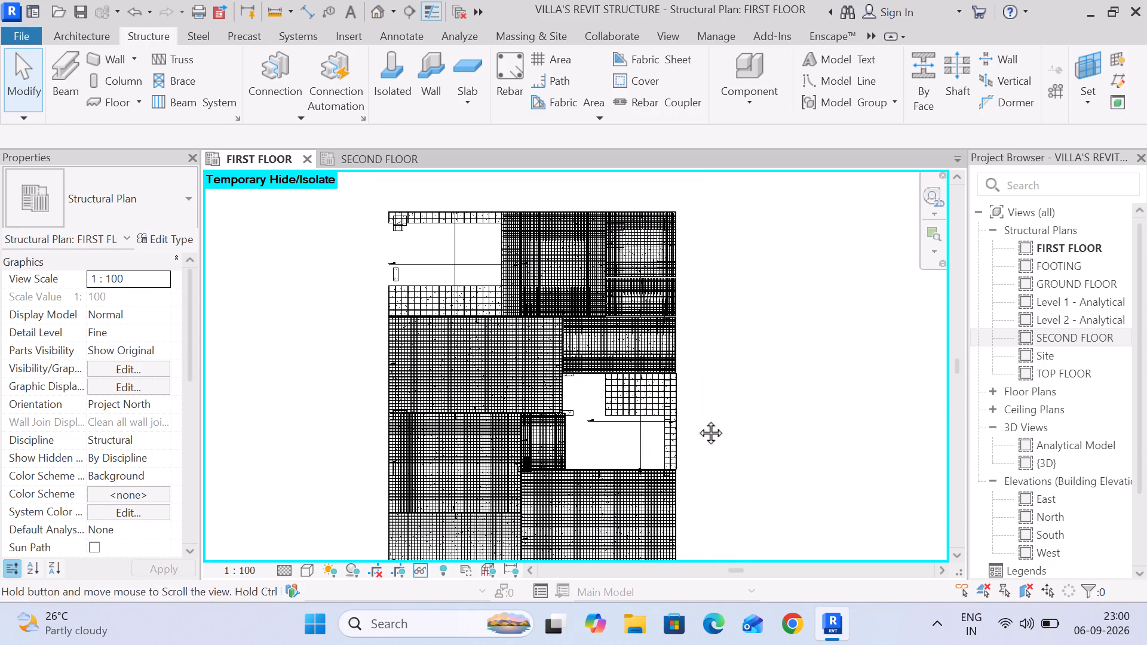
middle_drag(697, 419, 654, 310)
scroll(661, 316, down, 11)
scroll(722, 367, down, 6)
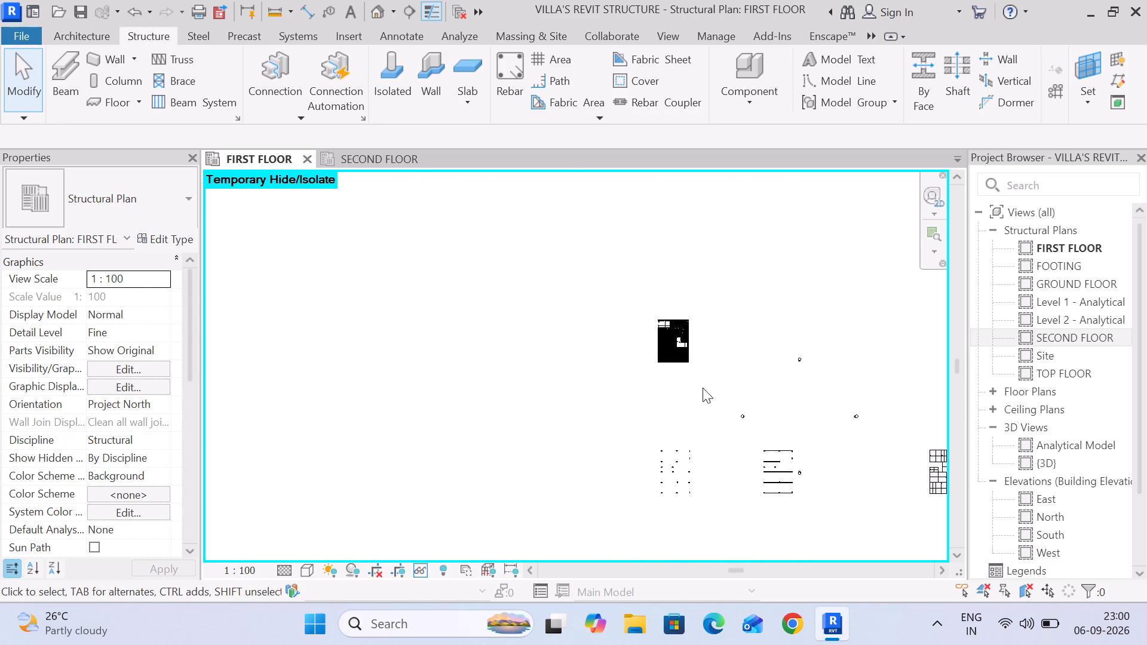
click(425, 567)
click(433, 545)
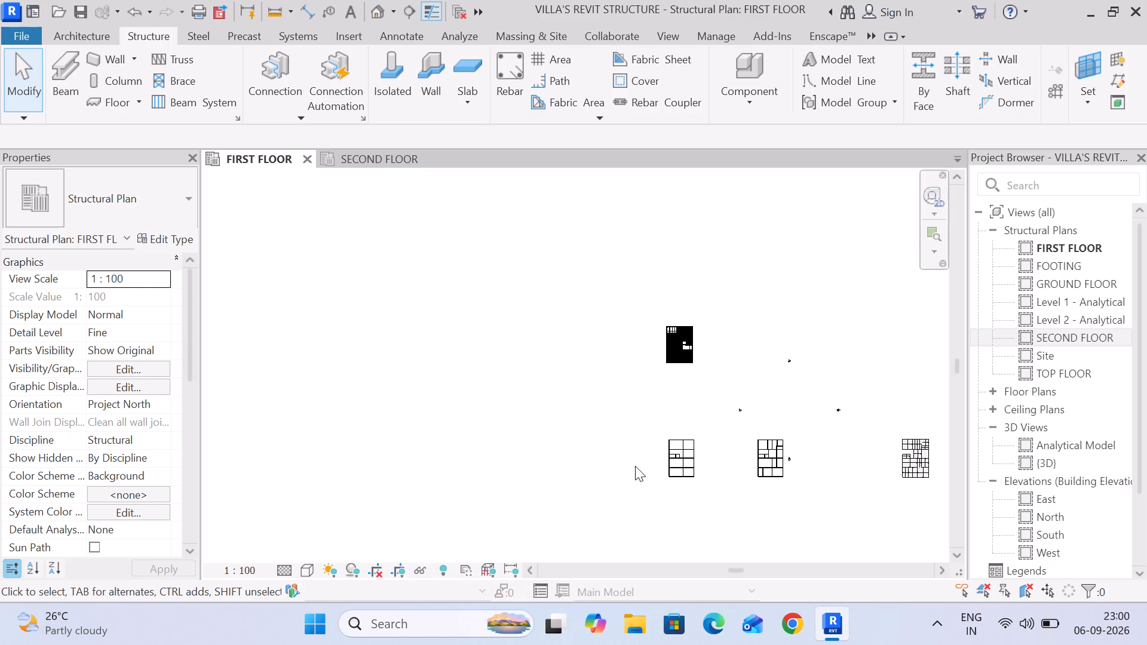
Examine the restored beam plans and the separated unreinforced slab layout, focusing on its upper-right slabs.
scroll(750, 475, up, 4)
scroll(816, 476, up, 5)
middle_drag(572, 268, 576, 274)
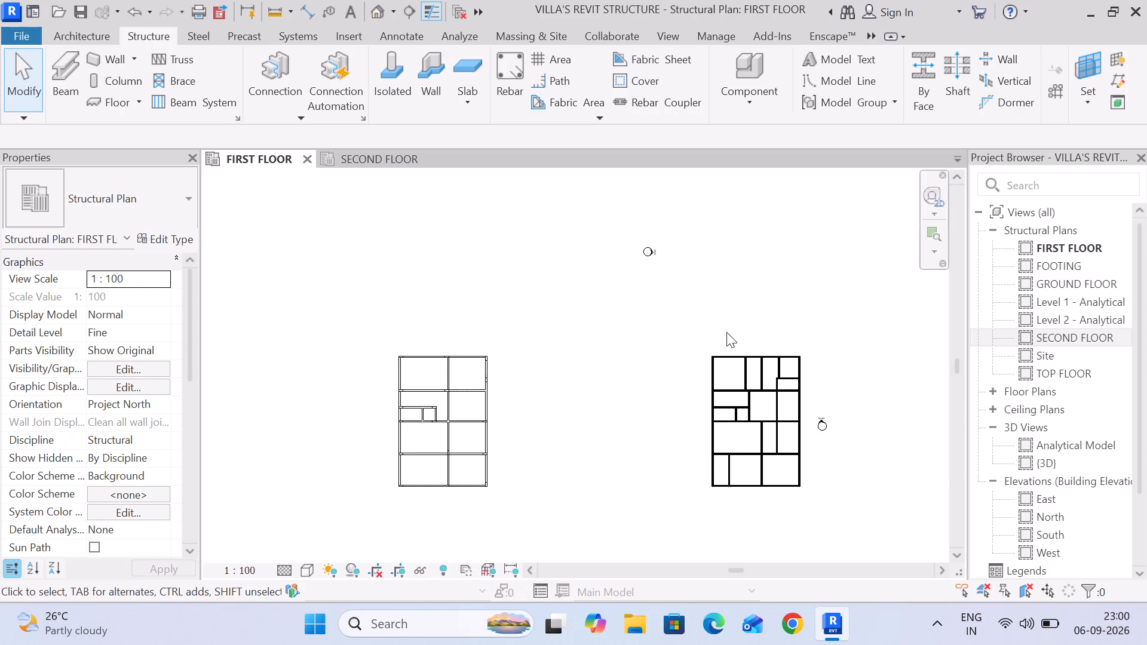
scroll(726, 332, down, 5)
middle_drag(756, 355, 614, 294)
scroll(848, 353, up, 9)
middle_drag(826, 365, 701, 437)
scroll(704, 435, down, 5)
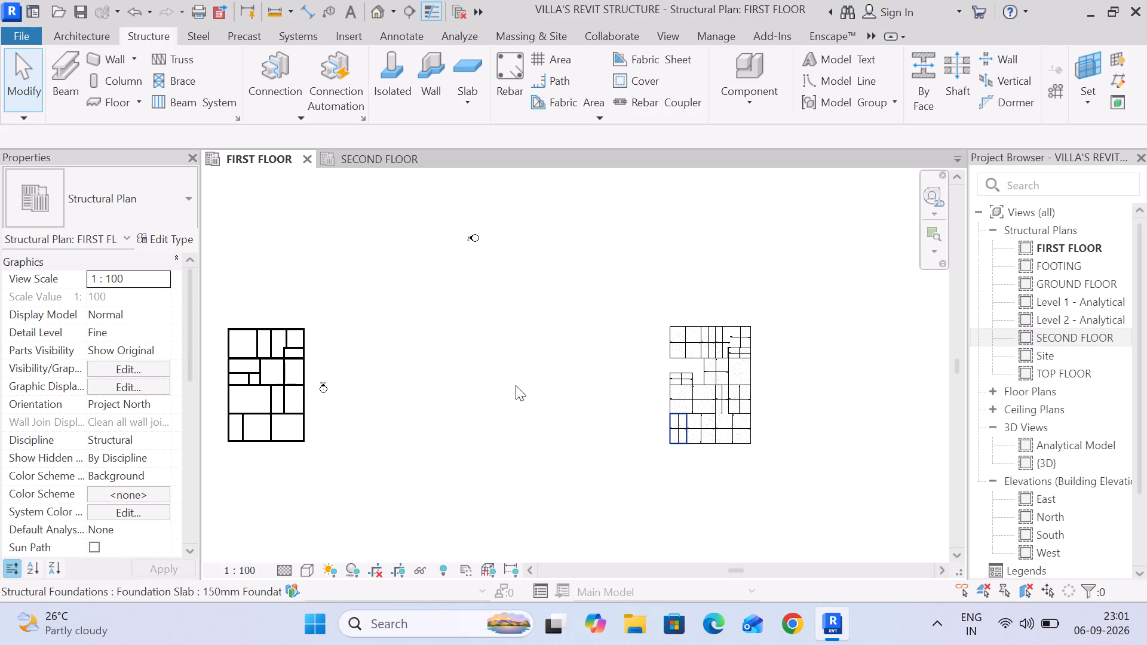
scroll(725, 401, up, 4)
scroll(739, 319, up, 3)
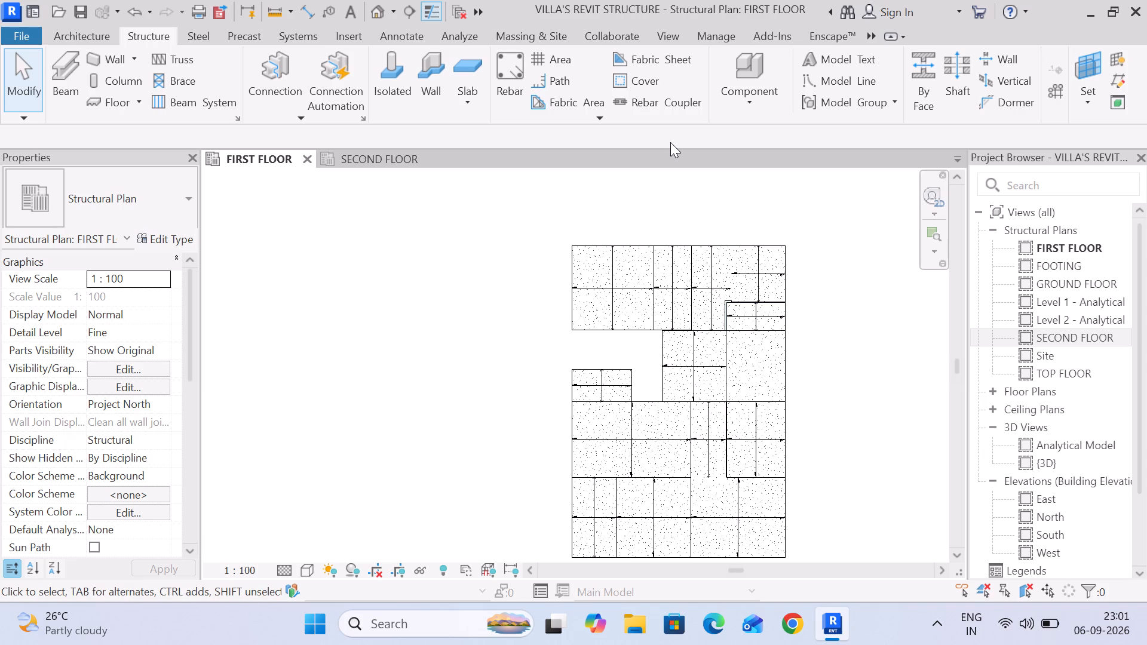
scroll(750, 290, down, 4)
middle_drag(783, 340, 678, 310)
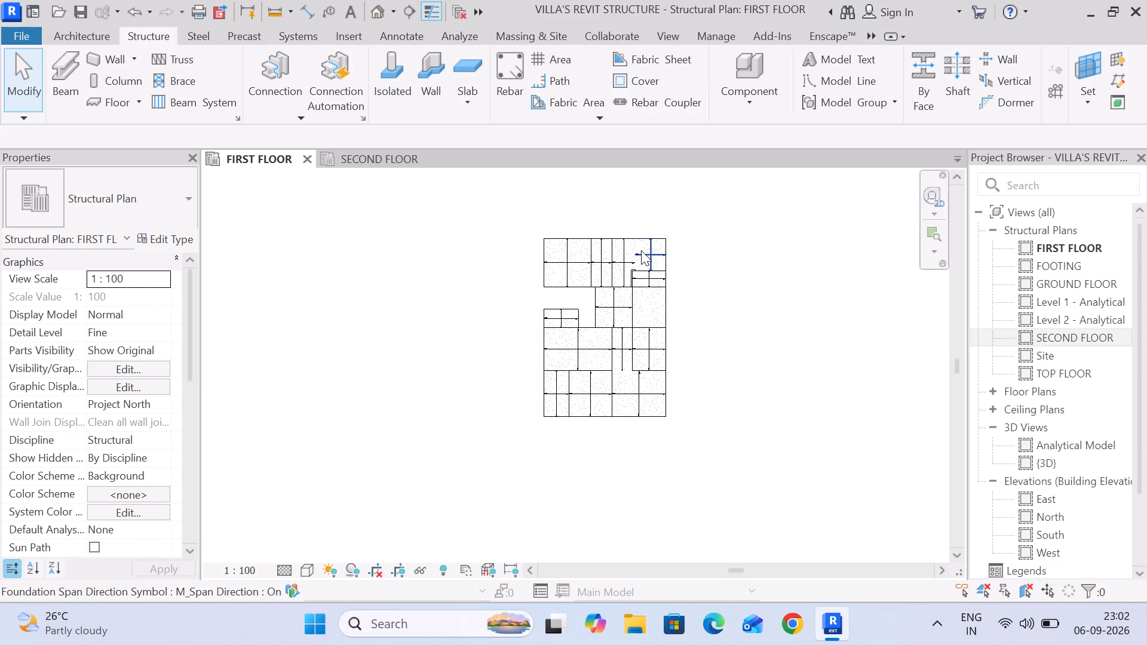
scroll(634, 280, up, 5)
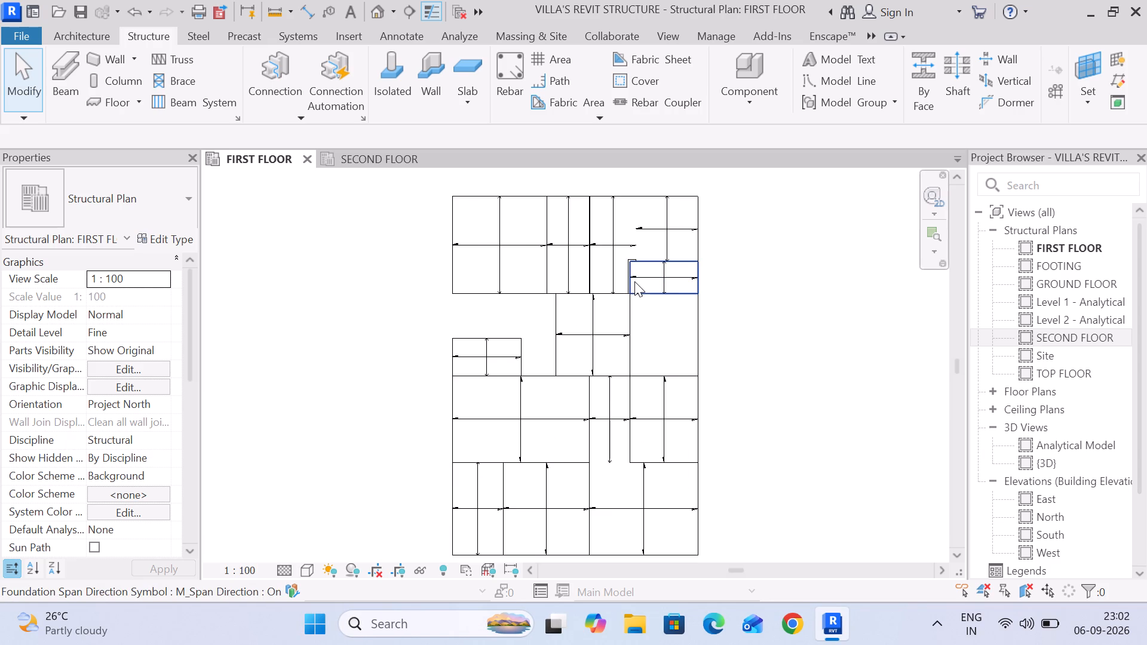
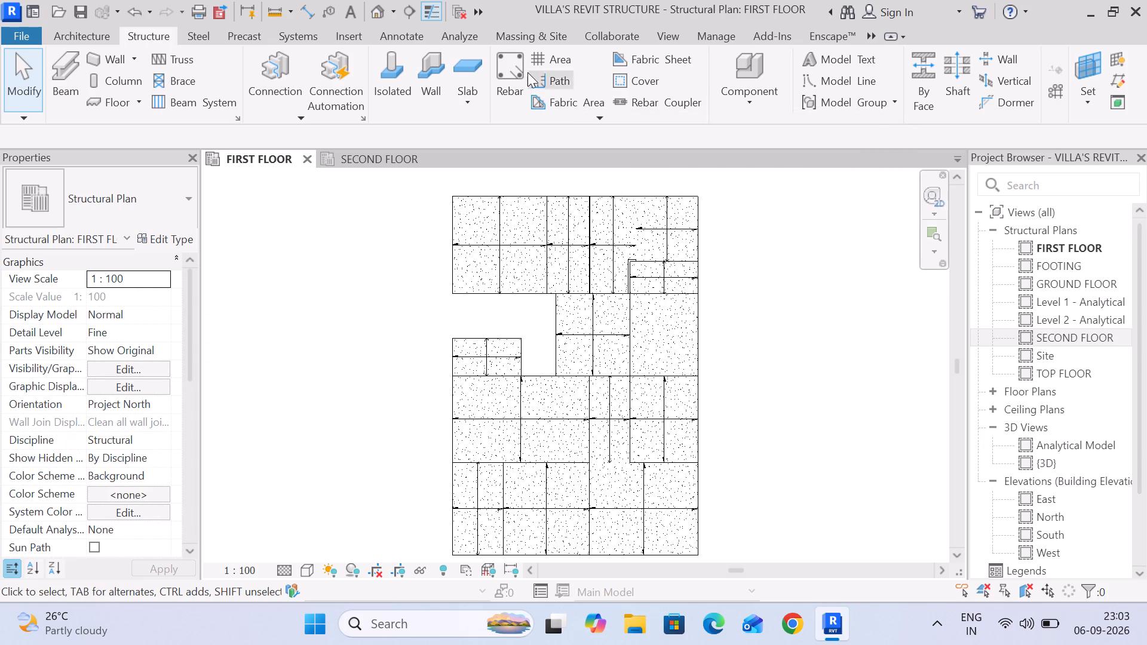
Edit the boundary of the narrow slab above the lower-right slab in the separated layout, nudging its lower edge slightly upward.
scroll(638, 371, down, 3)
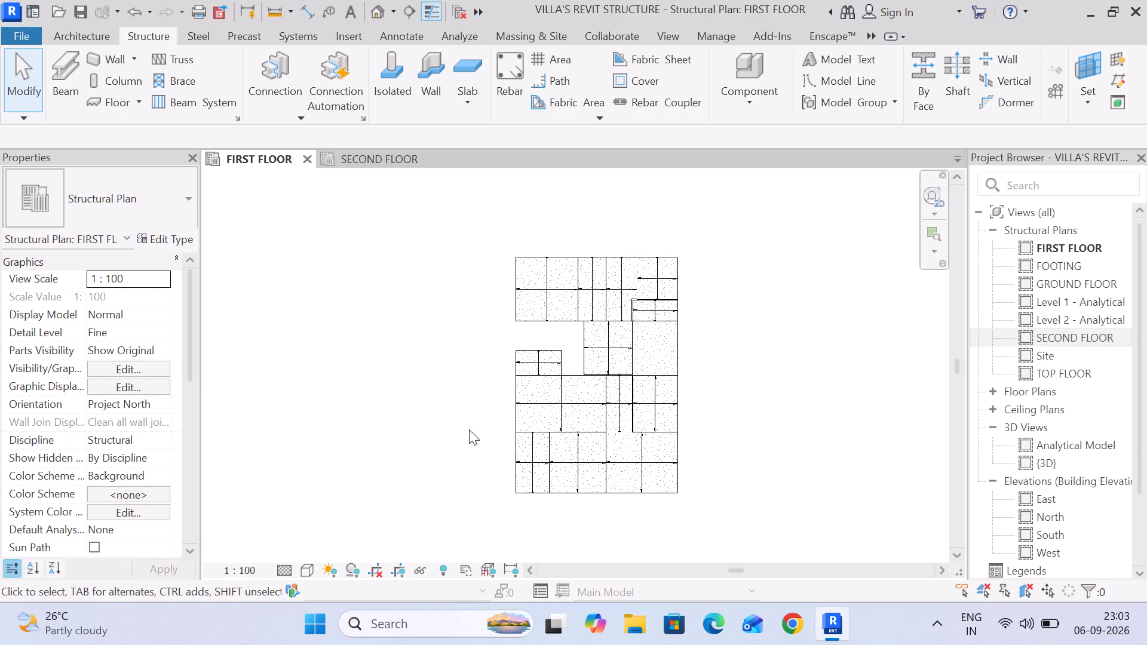
scroll(546, 332, up, 3)
scroll(547, 334, down, 5)
scroll(630, 453, up, 3)
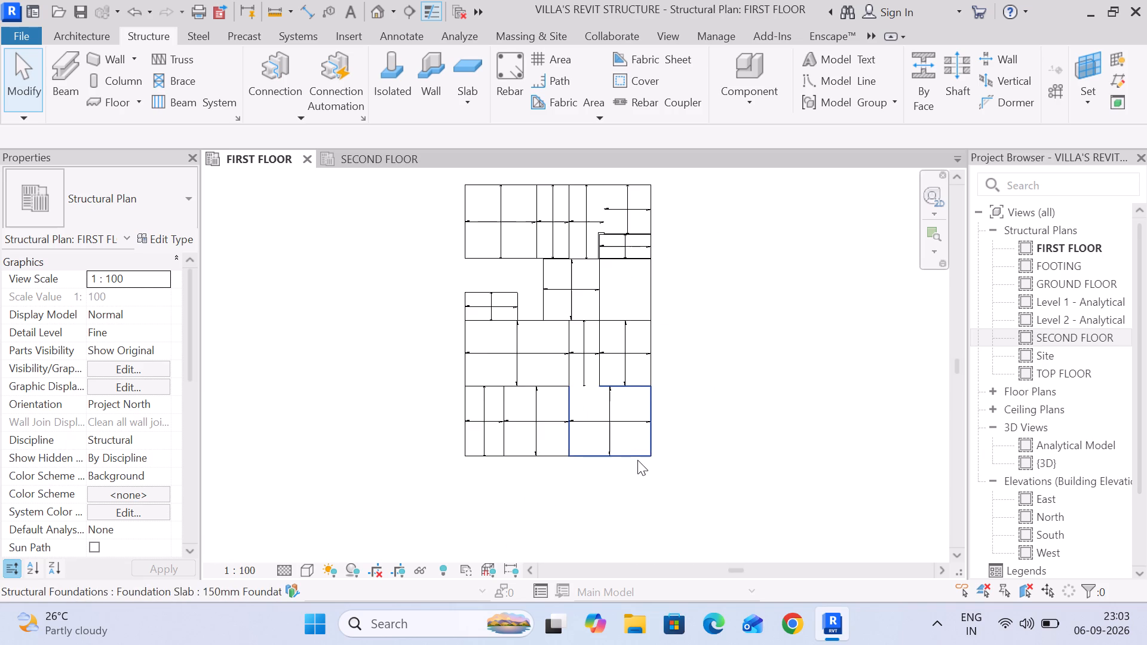
scroll(557, 377, up, 6)
scroll(615, 383, up, 3)
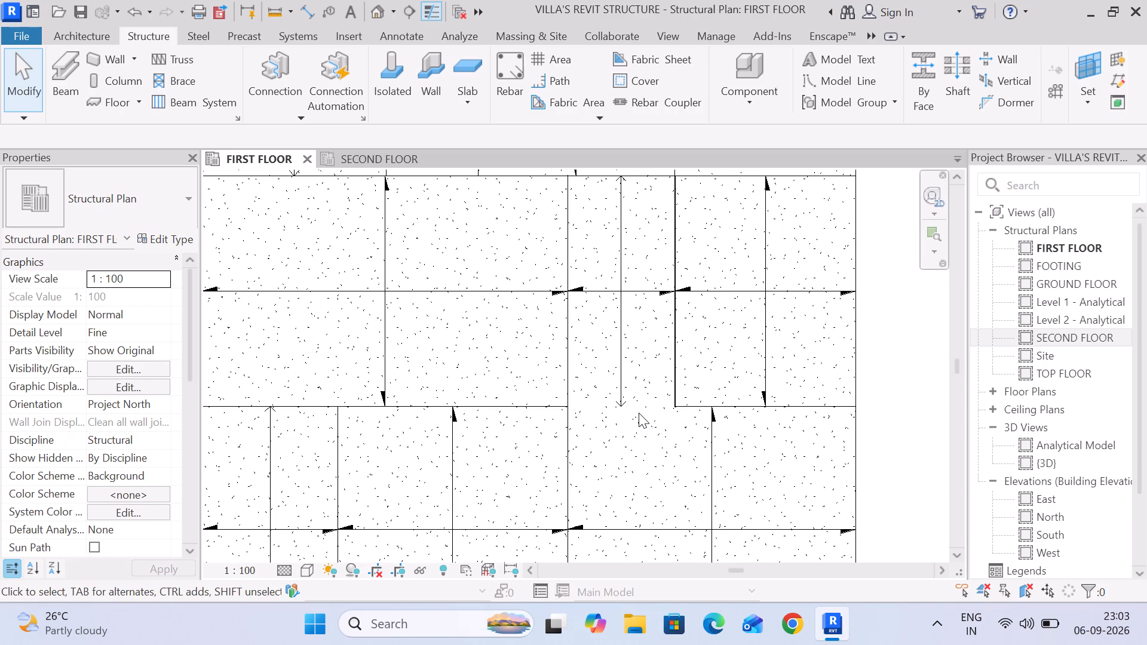
click(862, 432)
scroll(628, 377, up, 4)
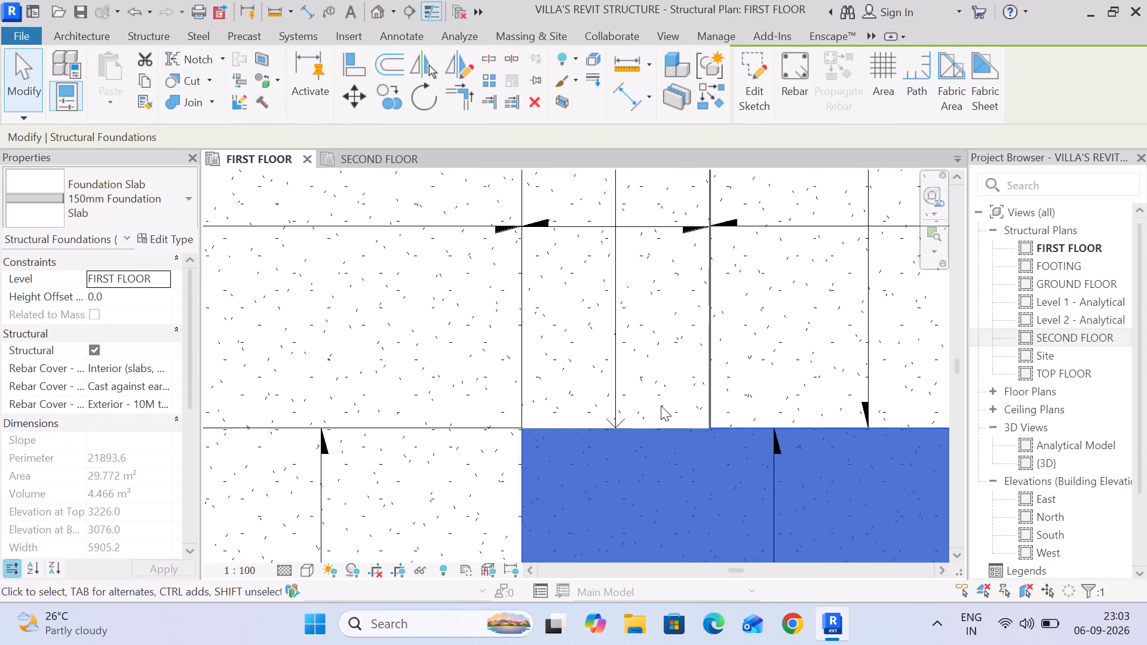
scroll(531, 422, up, 20)
scroll(531, 422, up, 8)
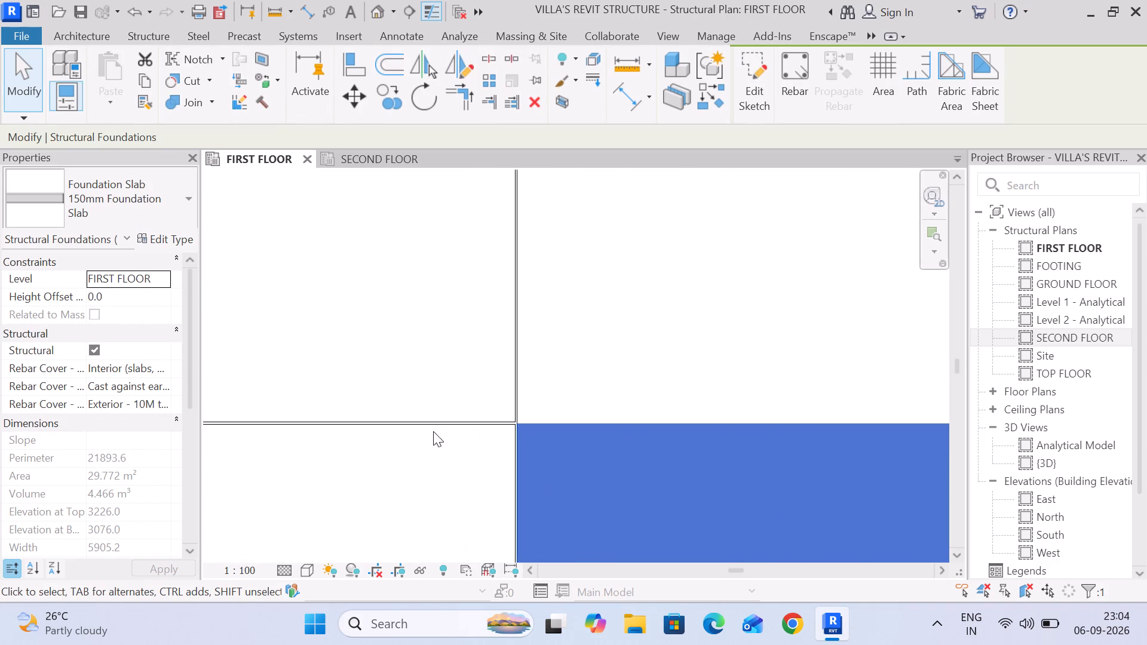
scroll(486, 425, up, 6)
scroll(568, 418, up, 5)
click(528, 407)
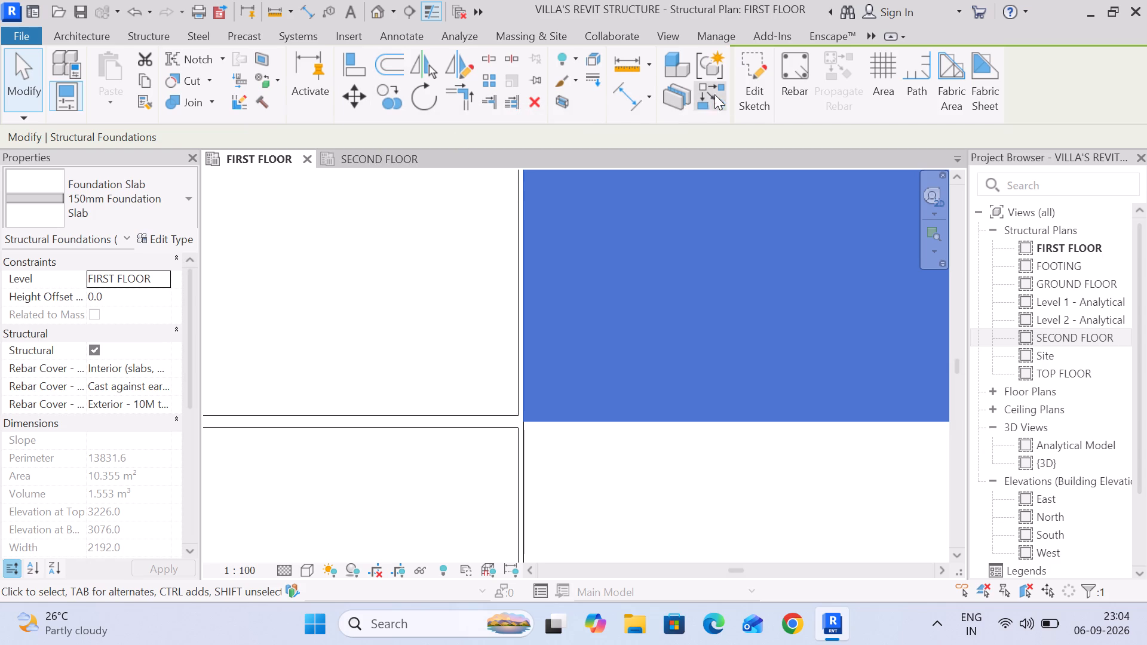
click(756, 84)
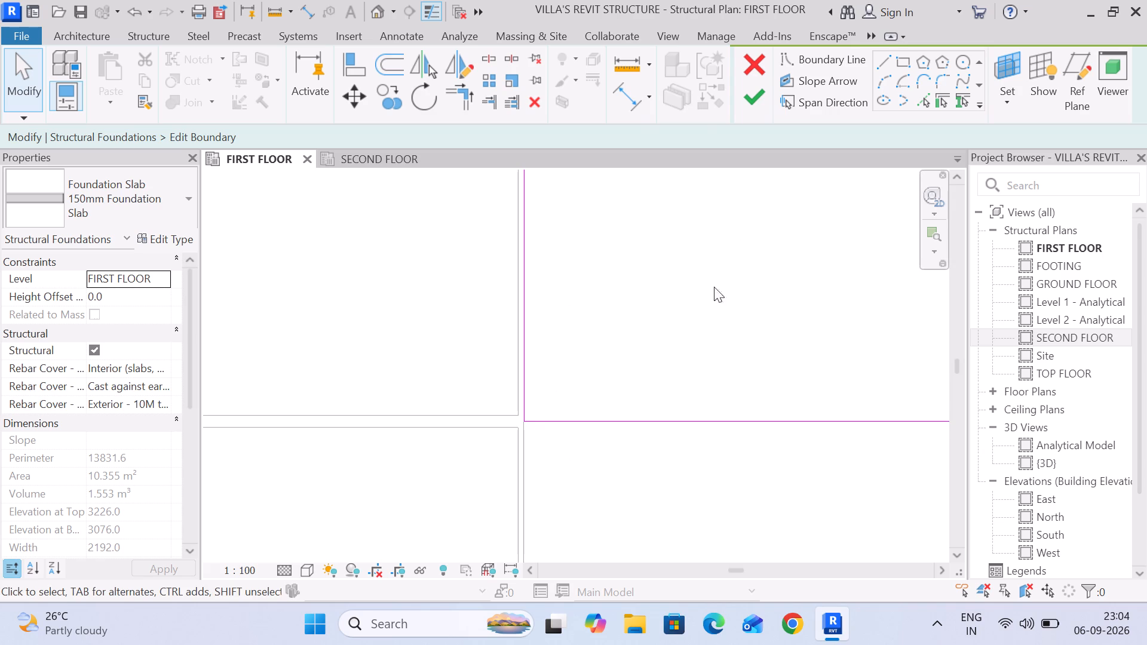
click(544, 424)
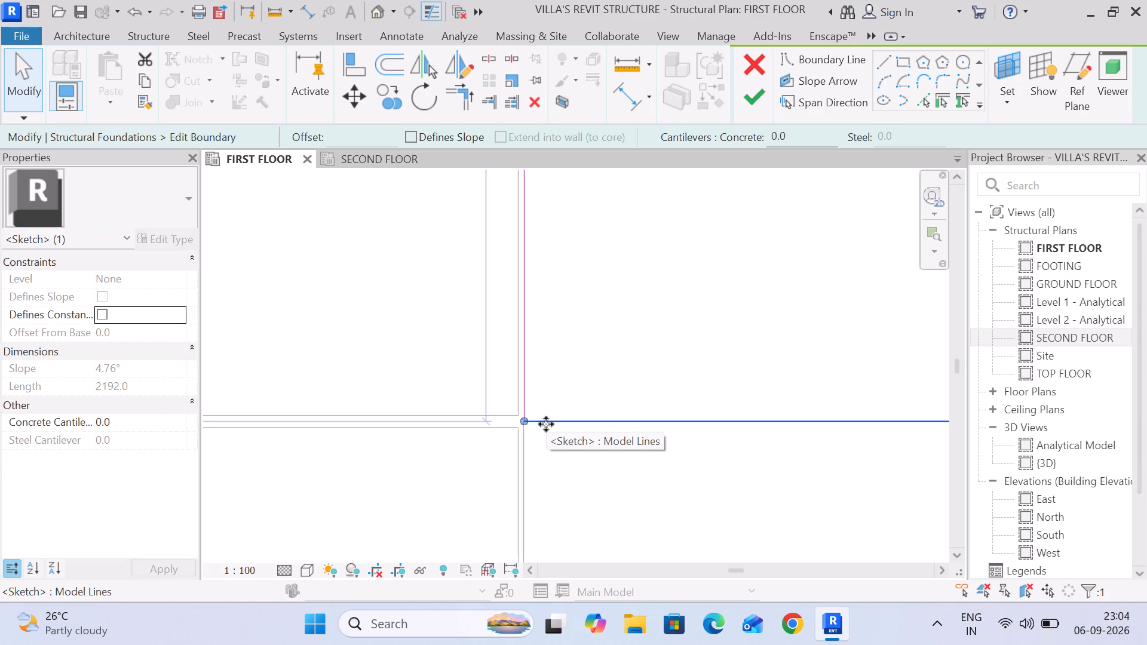
key(Up)
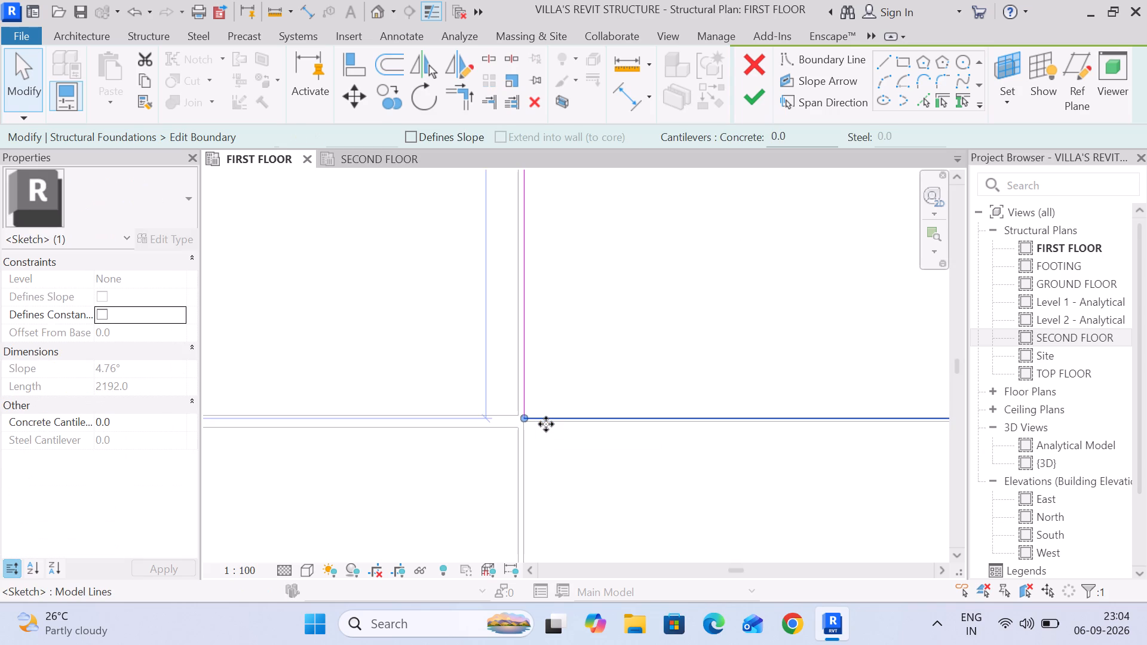
Check the nudged edge's corners against the neighbouring slabs, finish the narrow slab's boundary sketch, and clear the selection.
scroll(556, 428, down, 6)
scroll(709, 424, down, 6)
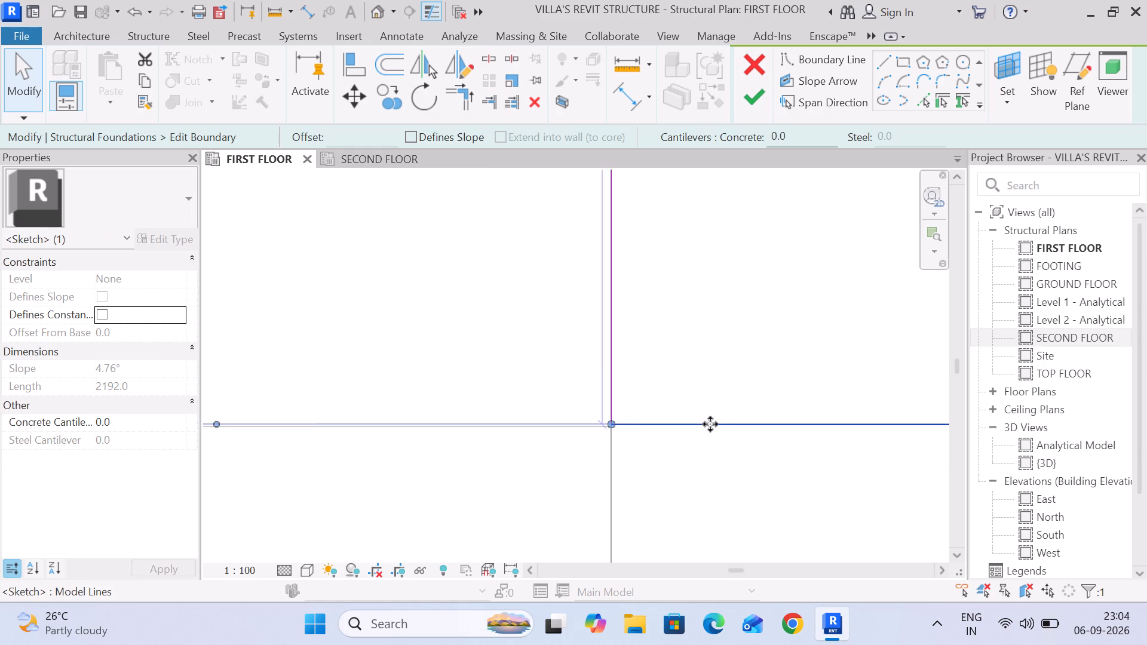
middle_drag(836, 441, 469, 400)
scroll(472, 400, down, 12)
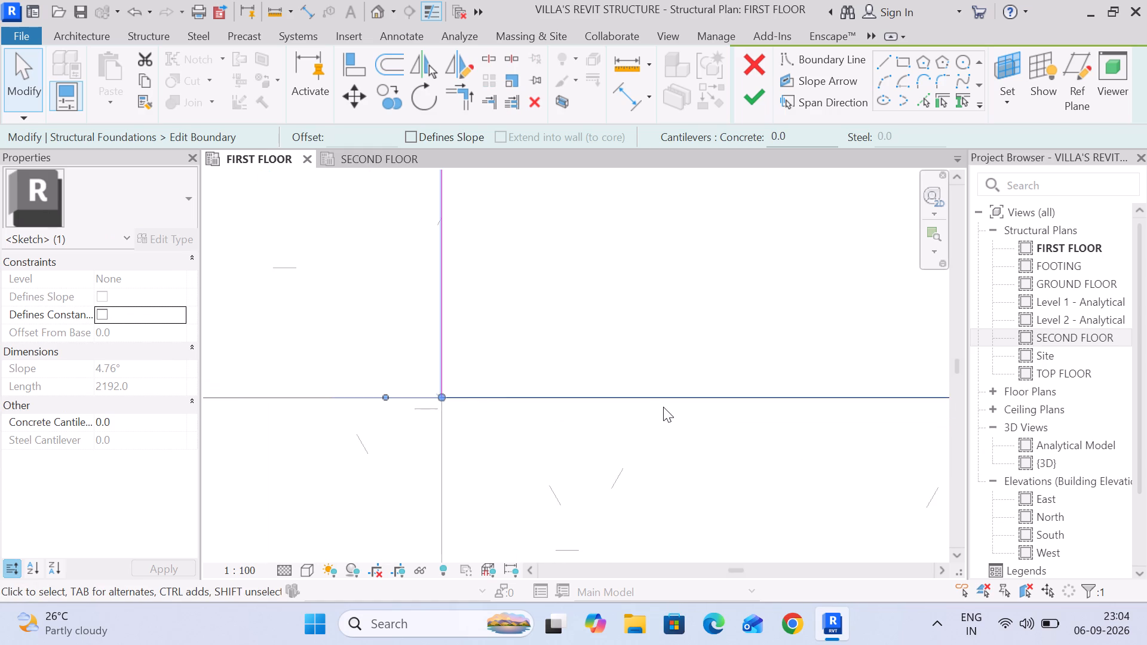
scroll(663, 407, down, 11)
middle_drag(554, 331, 373, 330)
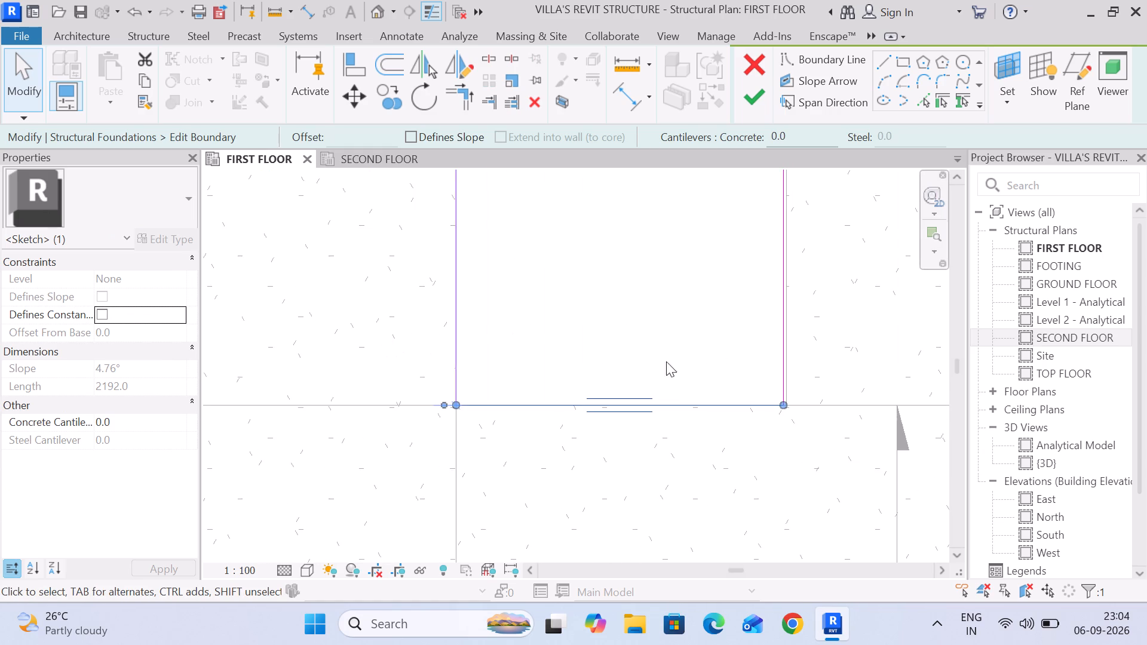
scroll(760, 368, up, 5)
scroll(797, 444, up, 20)
scroll(797, 444, up, 2)
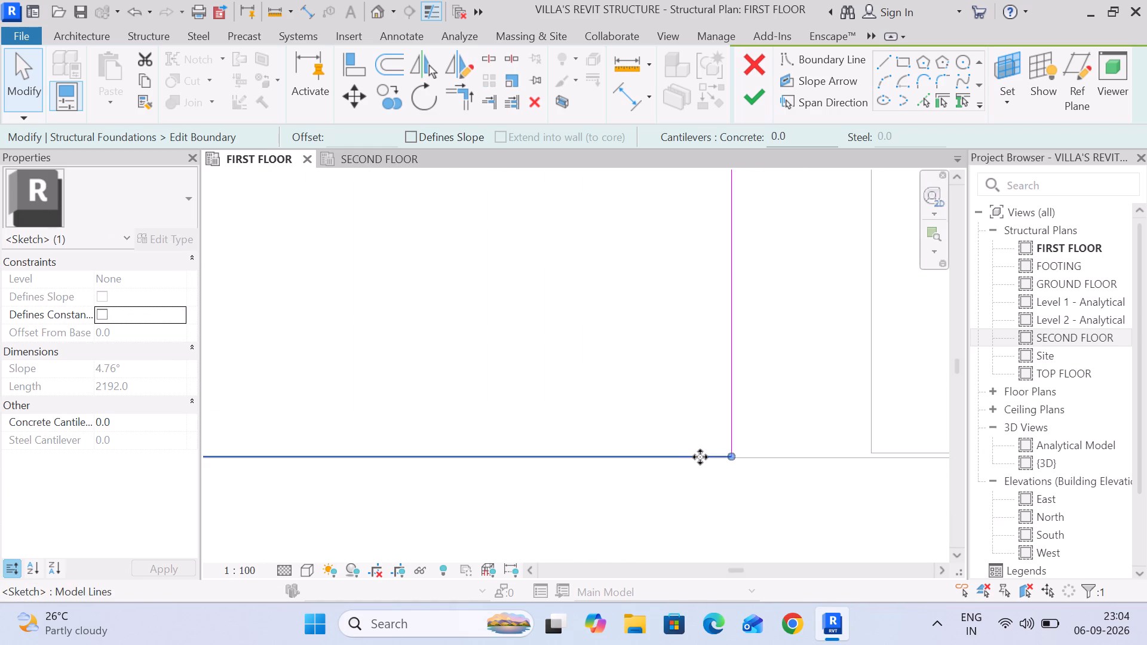
scroll(700, 457, up, 11)
scroll(738, 462, down, 20)
scroll(738, 462, down, 11)
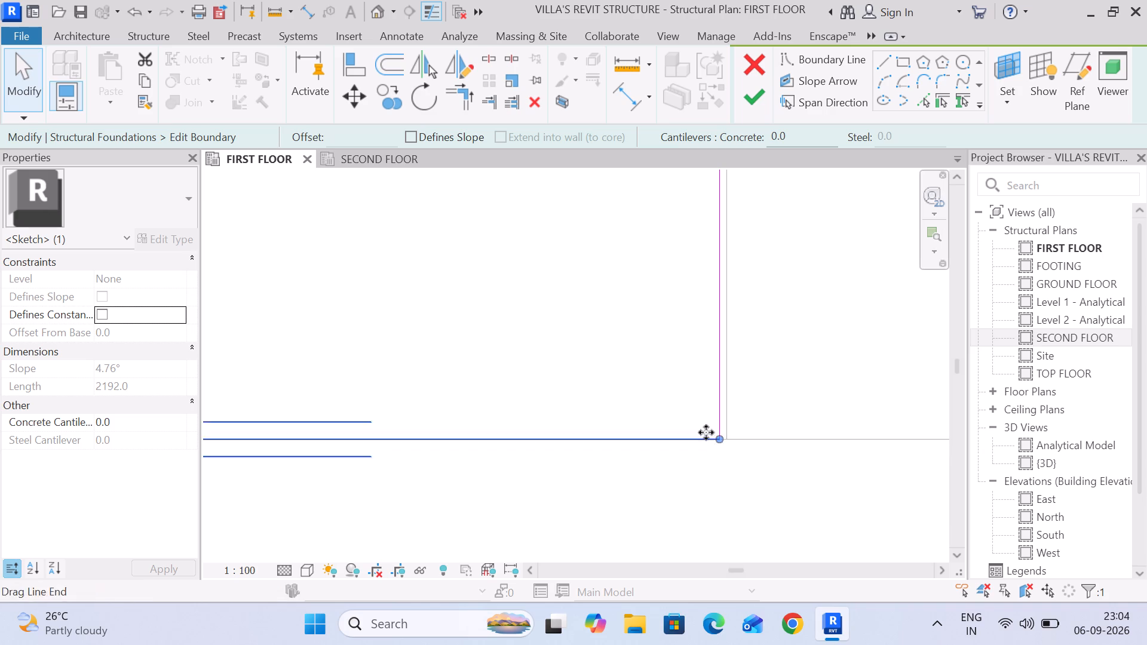
scroll(706, 432, down, 13)
click(764, 105)
scroll(749, 281, down, 3)
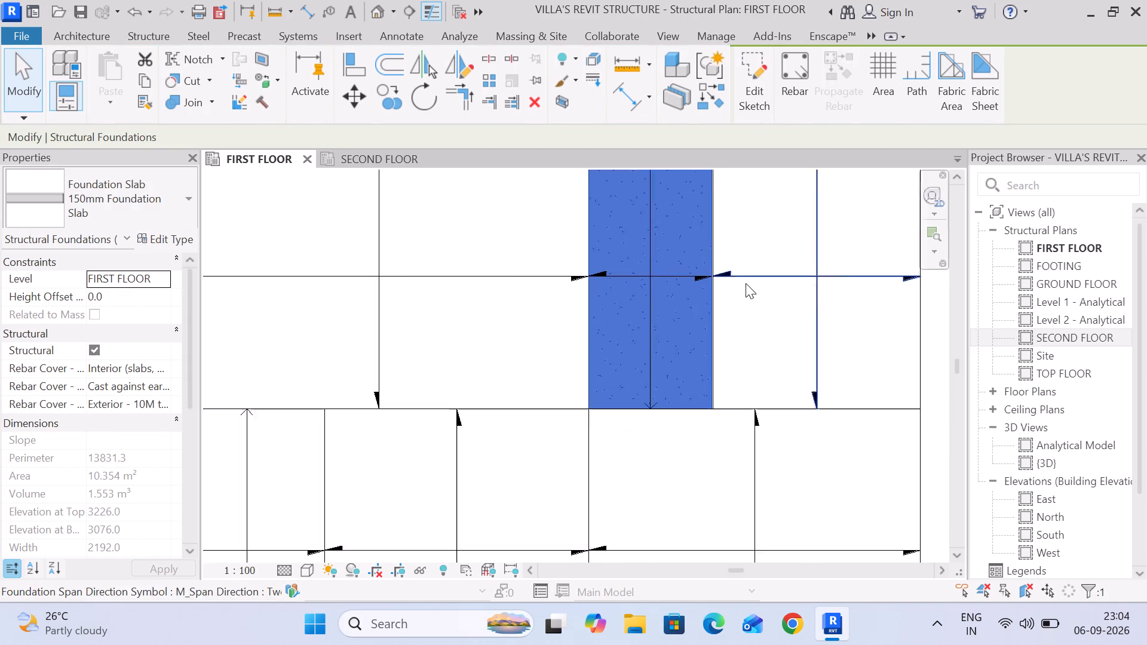
scroll(746, 283, down, 10)
click(805, 385)
Examine the separated slab layout and its position relative to the beam plans and the reinforced plan.
middle_drag(802, 330, 795, 366)
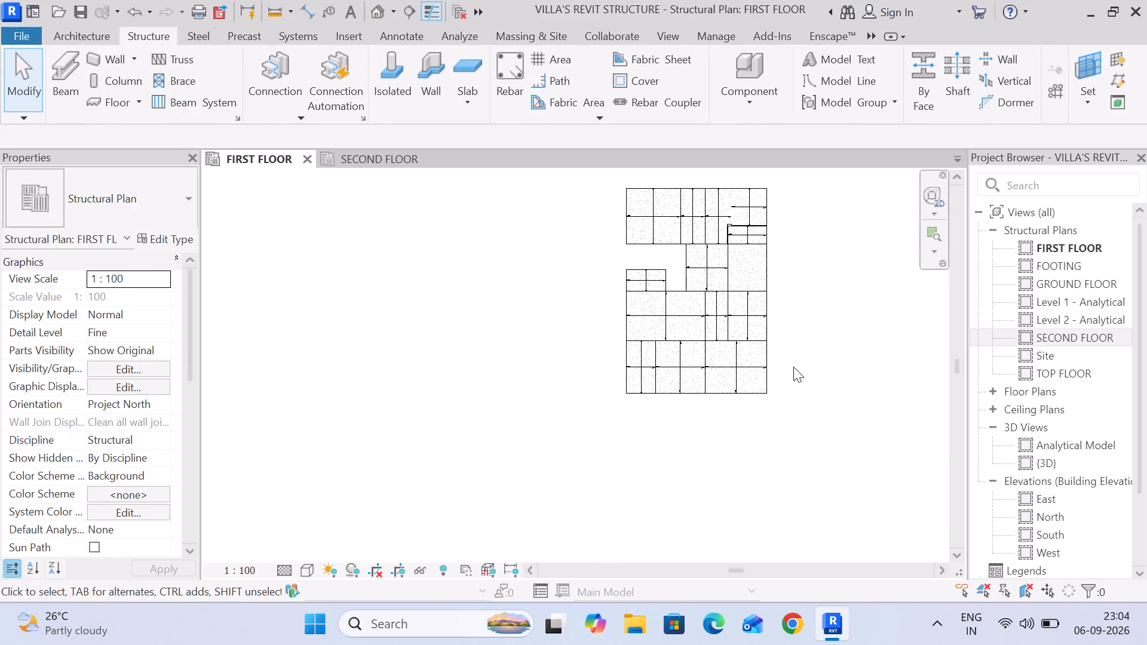
scroll(793, 367, down, 4)
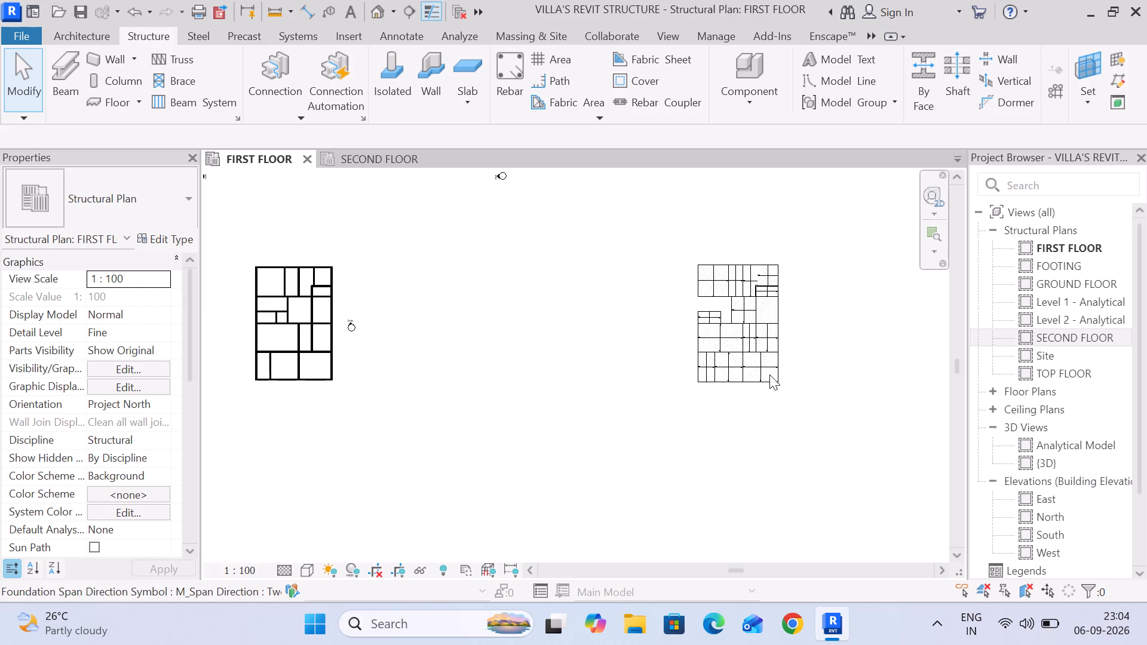
scroll(769, 374, up, 4)
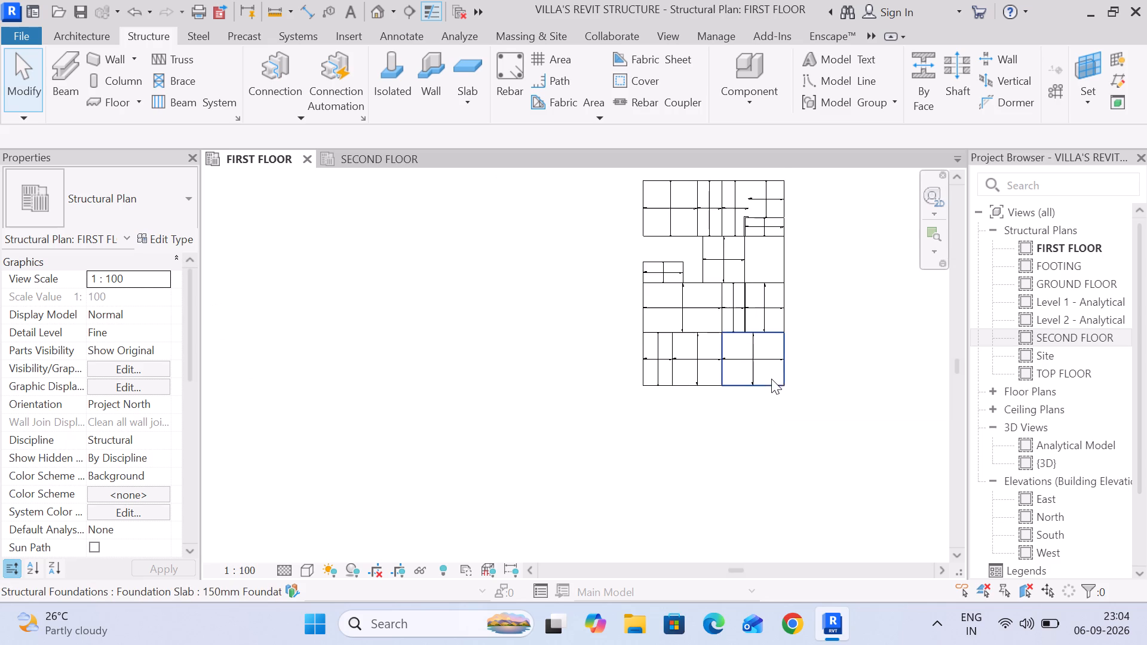
scroll(786, 380, up, 1)
middle_drag(786, 380, 545, 386)
scroll(547, 385, down, 4)
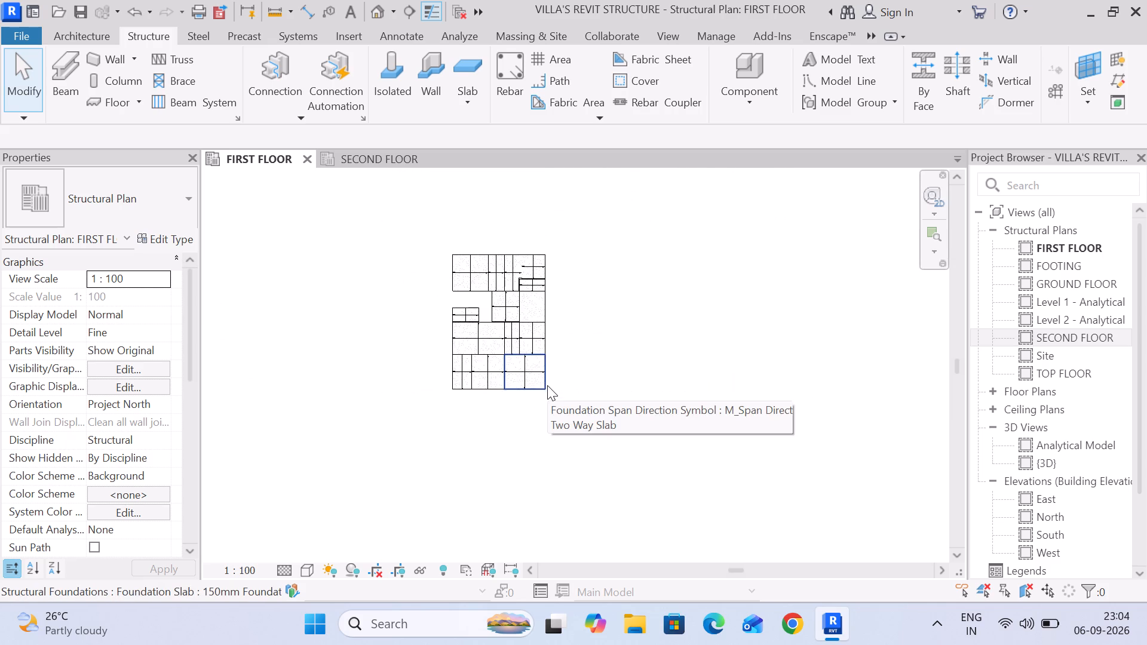
scroll(547, 385, down, 3)
middle_drag(547, 391, 648, 389)
scroll(557, 374, down, 2)
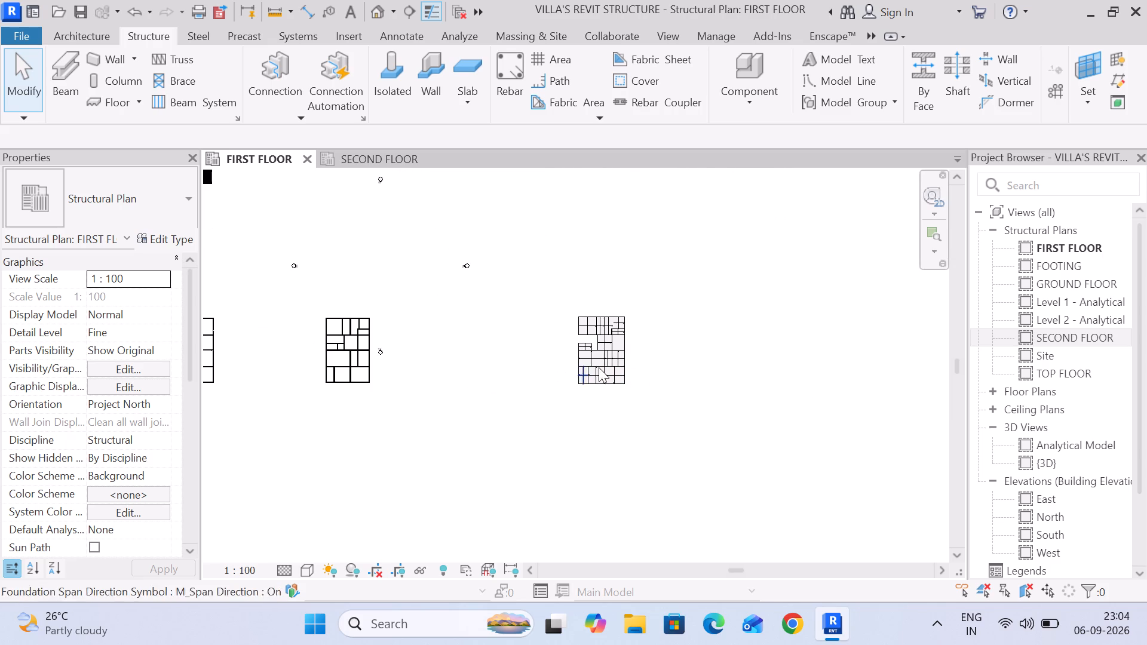
scroll(603, 348, down, 8)
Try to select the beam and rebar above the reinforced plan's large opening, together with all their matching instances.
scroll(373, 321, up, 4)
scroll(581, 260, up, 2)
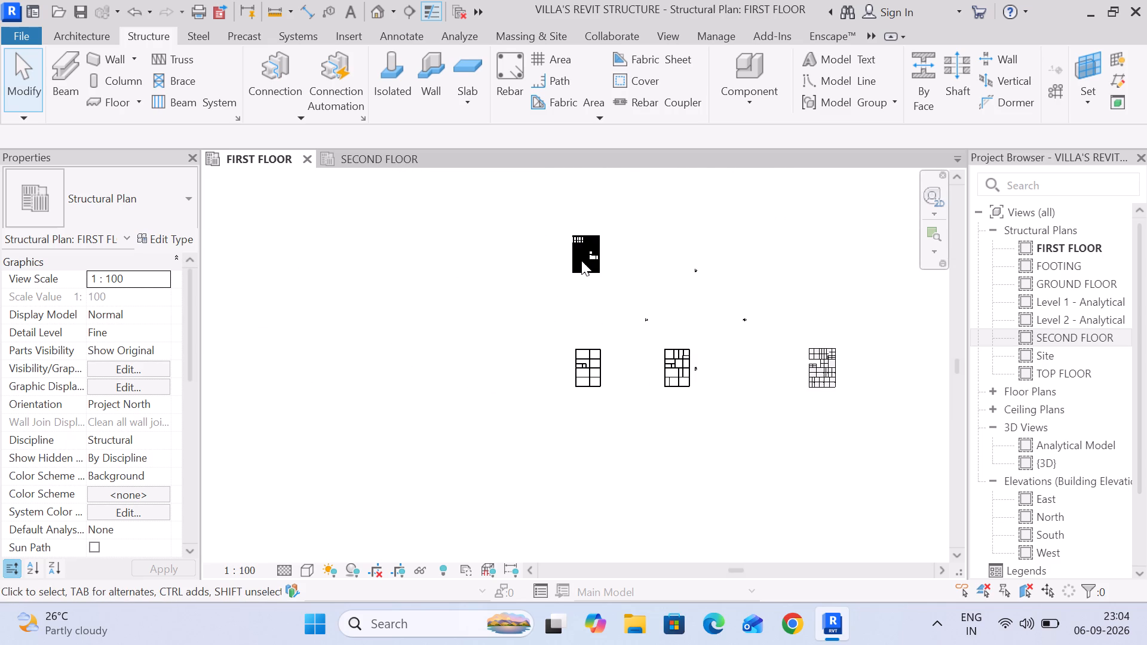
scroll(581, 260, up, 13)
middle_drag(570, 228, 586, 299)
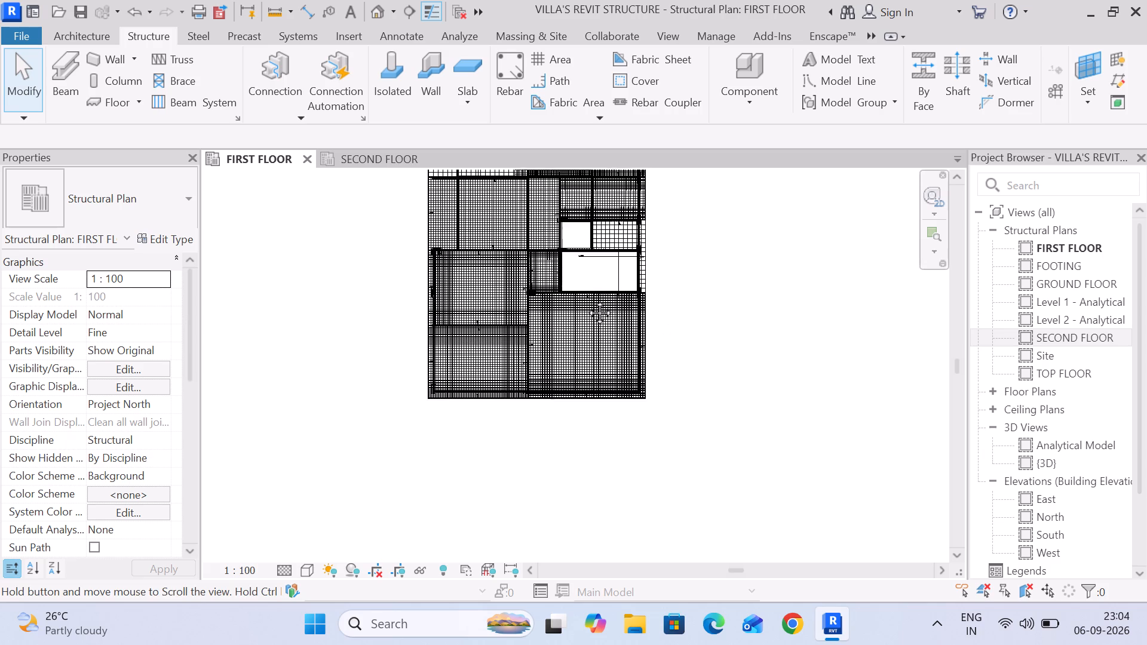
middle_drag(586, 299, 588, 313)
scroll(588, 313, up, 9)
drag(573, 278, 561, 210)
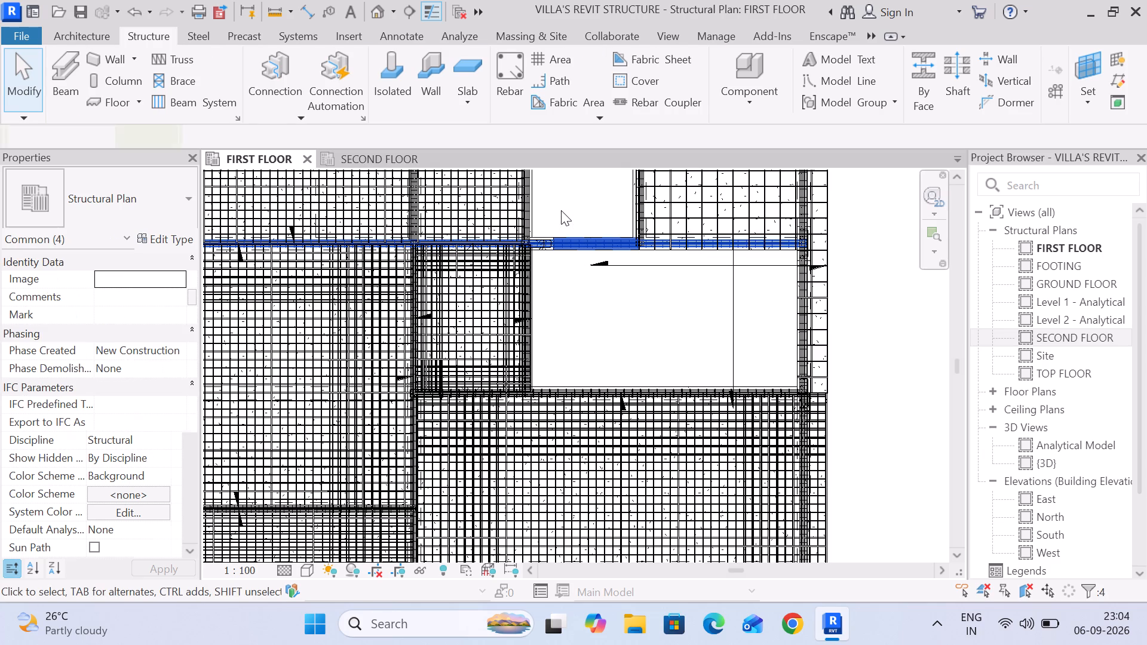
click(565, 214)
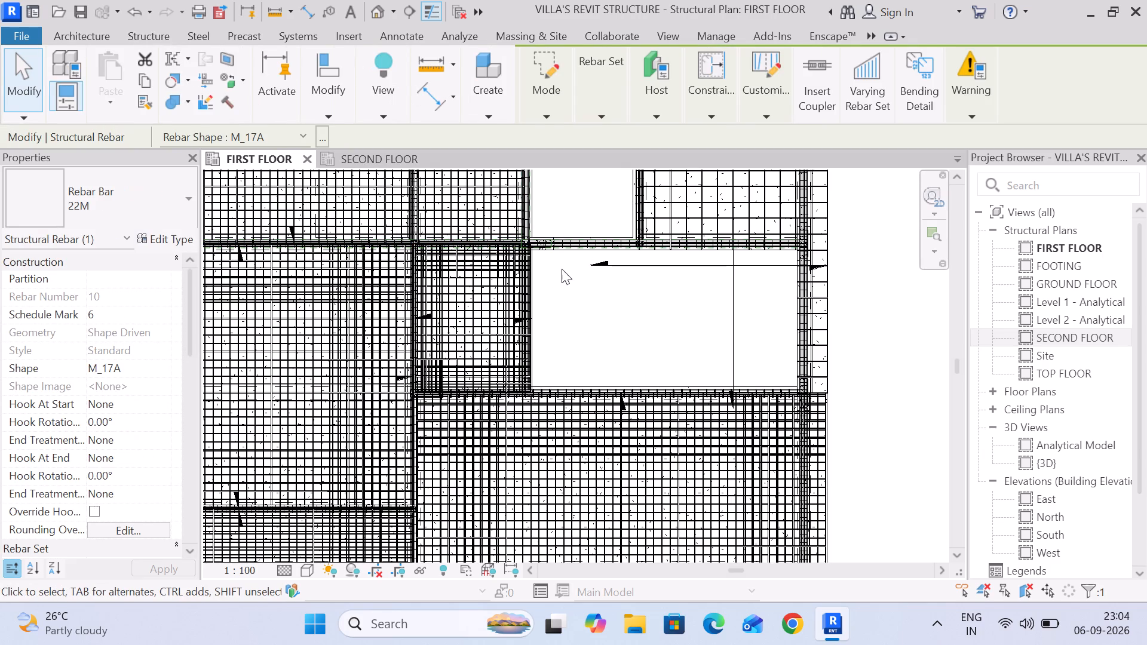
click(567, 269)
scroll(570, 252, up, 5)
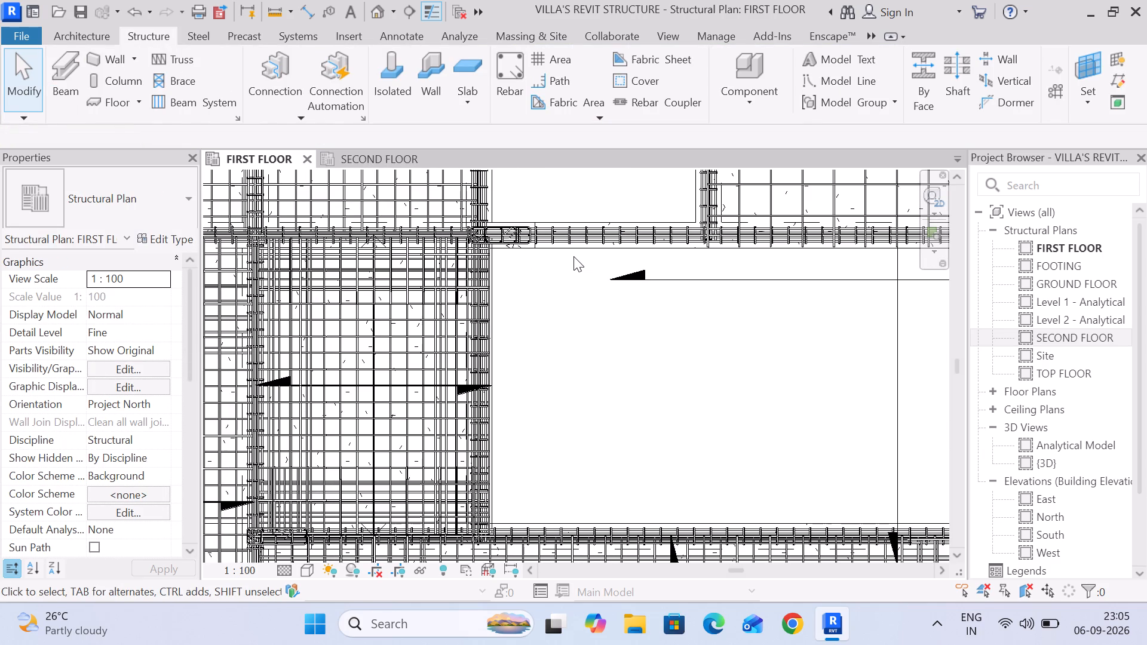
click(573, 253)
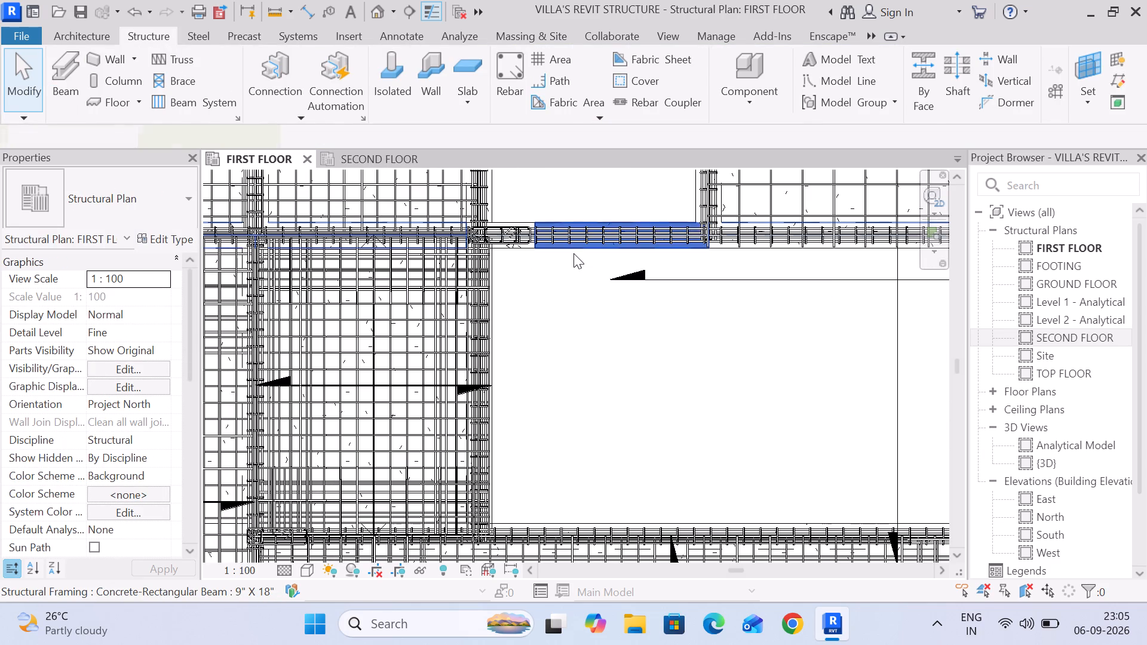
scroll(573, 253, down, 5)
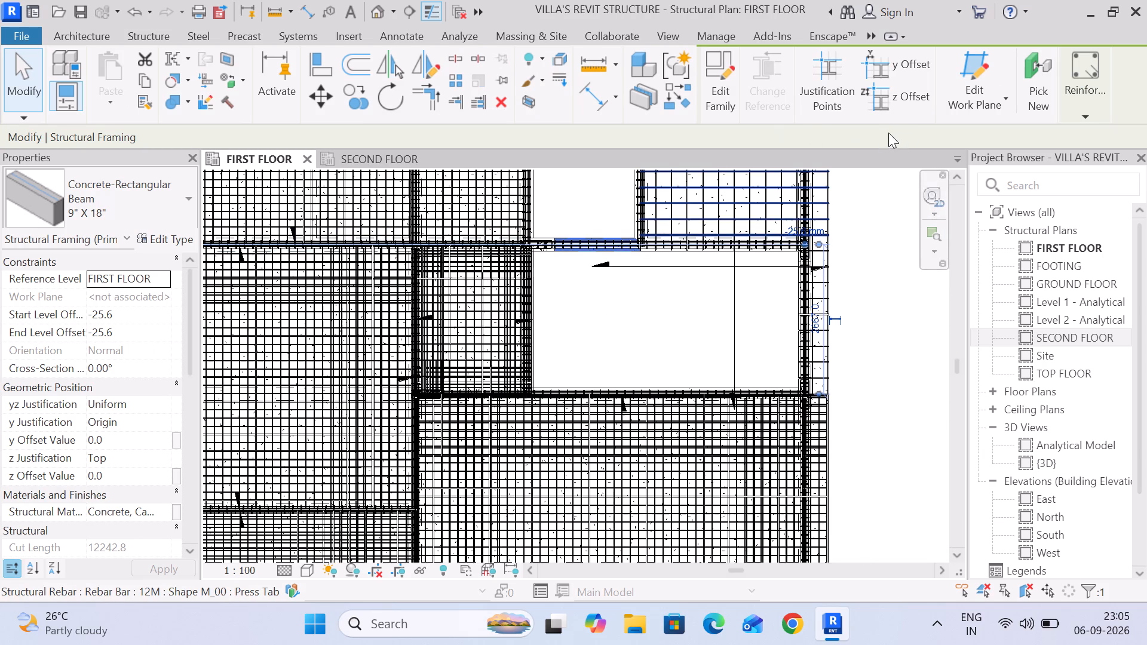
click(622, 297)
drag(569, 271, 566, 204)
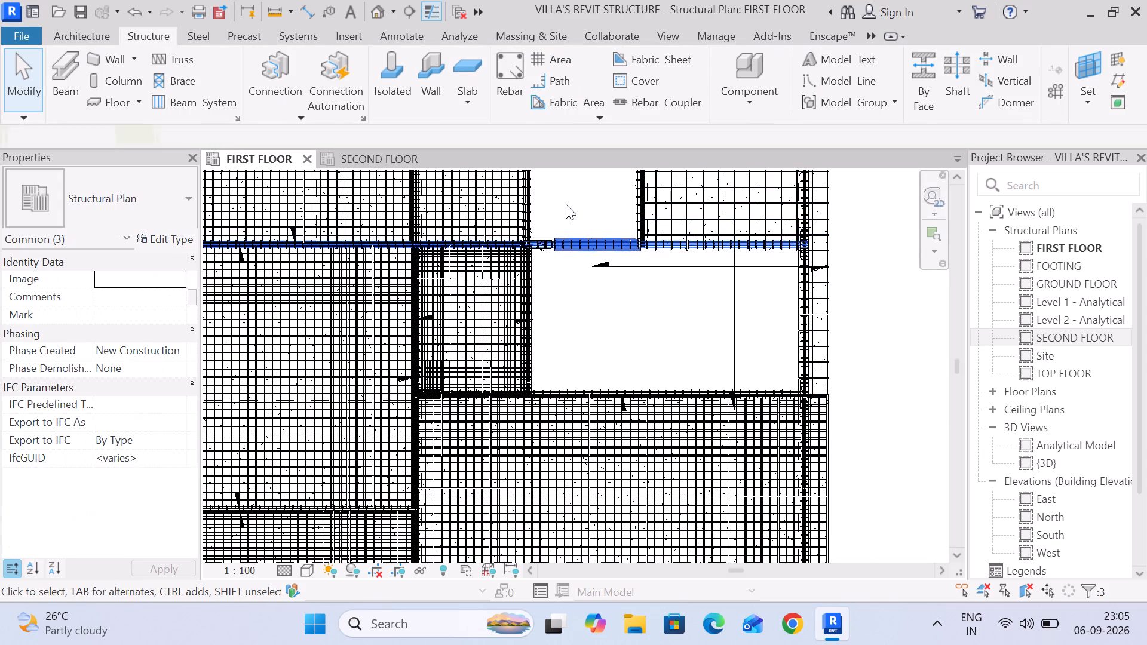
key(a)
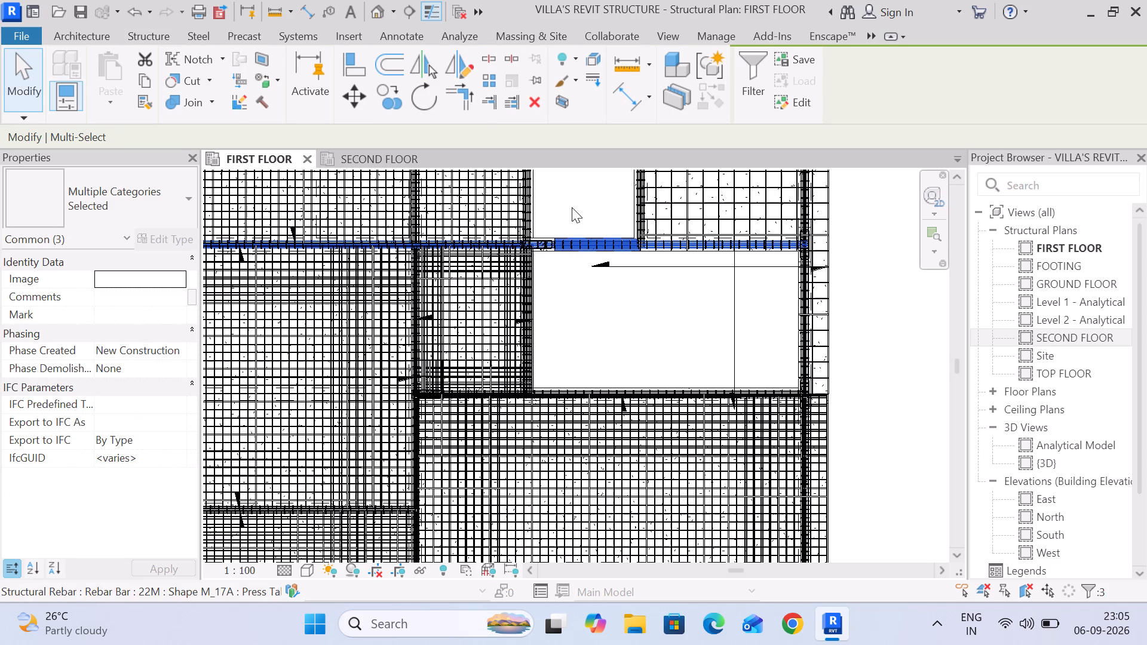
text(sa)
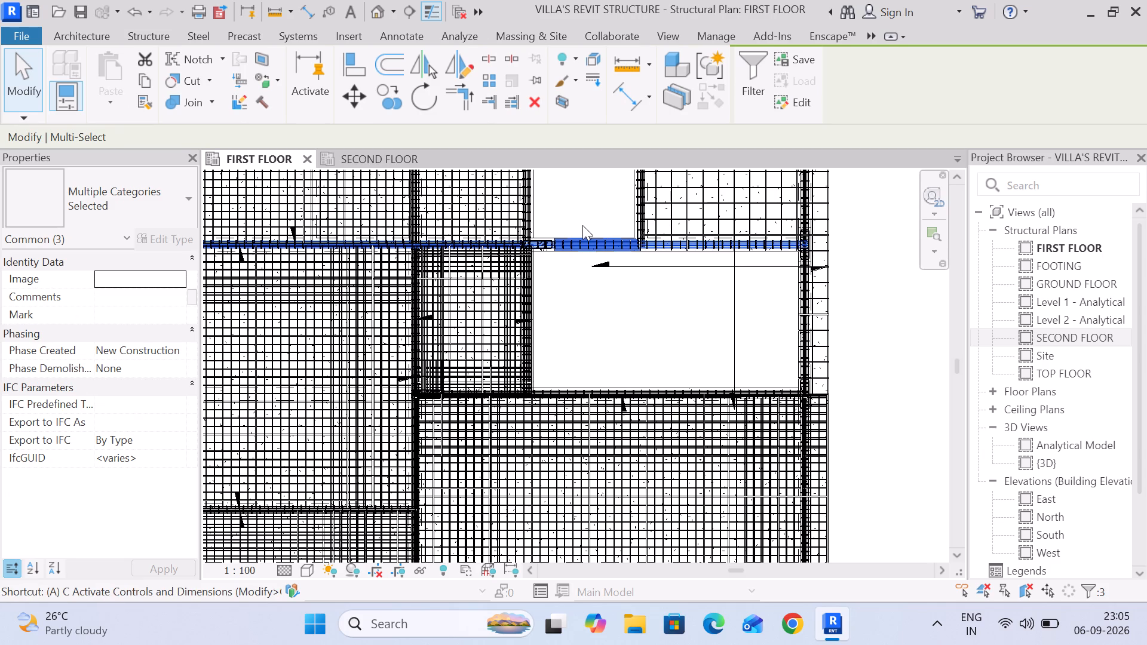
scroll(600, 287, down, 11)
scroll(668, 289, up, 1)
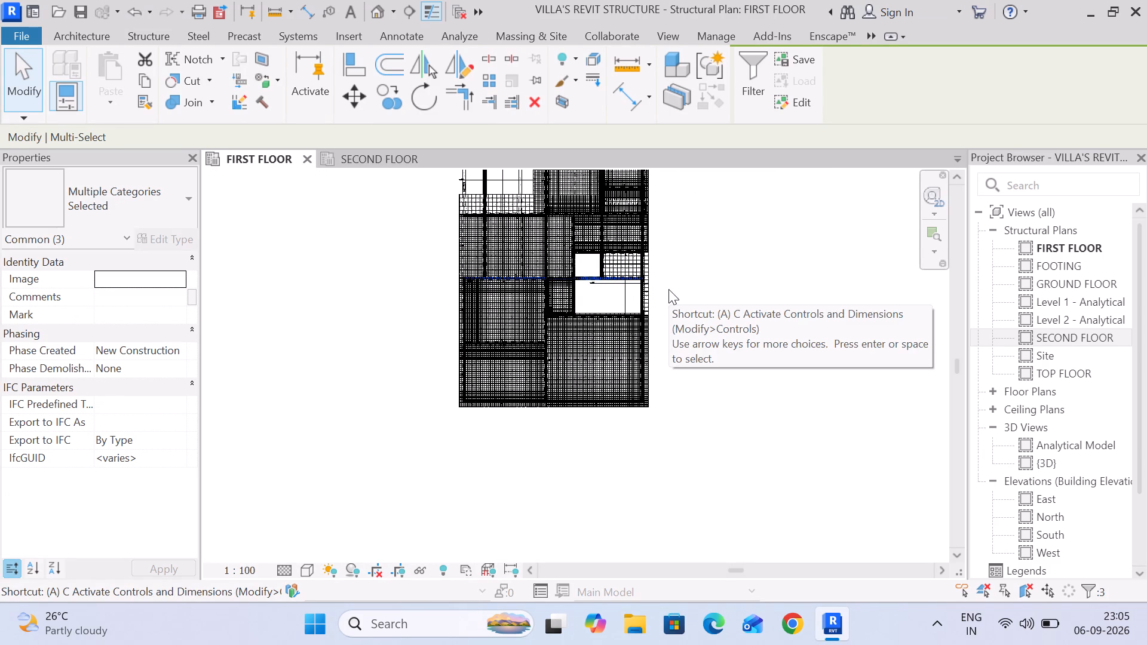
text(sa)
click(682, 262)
Temporarily hide the beam and rebar above the reinforced plan's large opening, together with all their matching instances.
scroll(600, 284, up, 8)
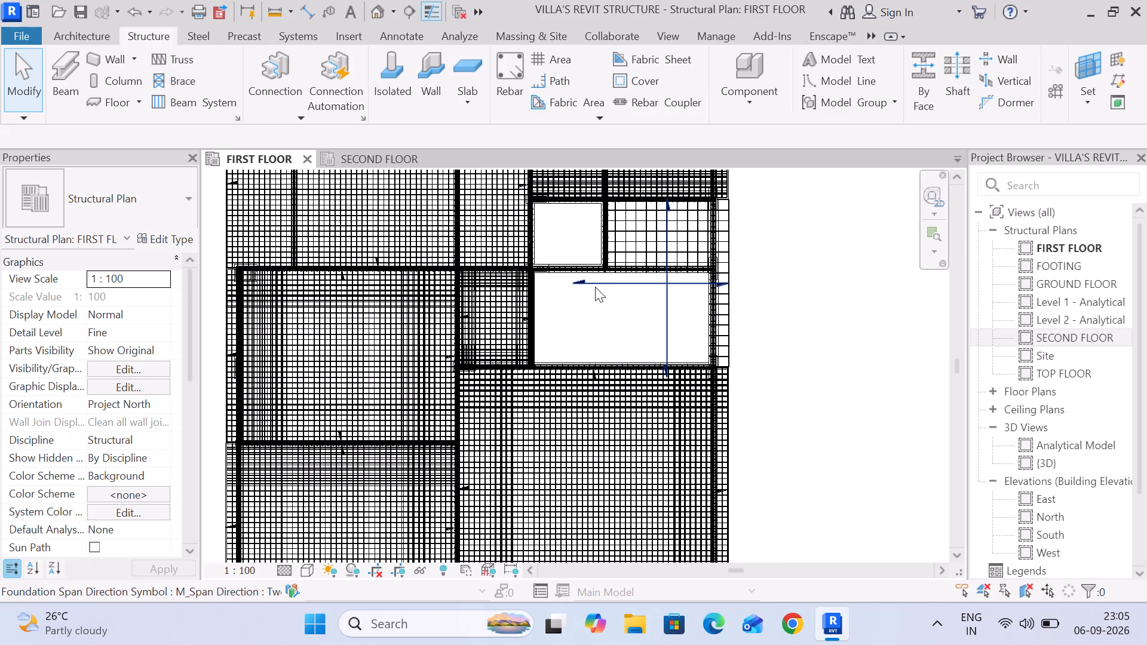
scroll(595, 287, up, 3)
drag(548, 270, 532, 226)
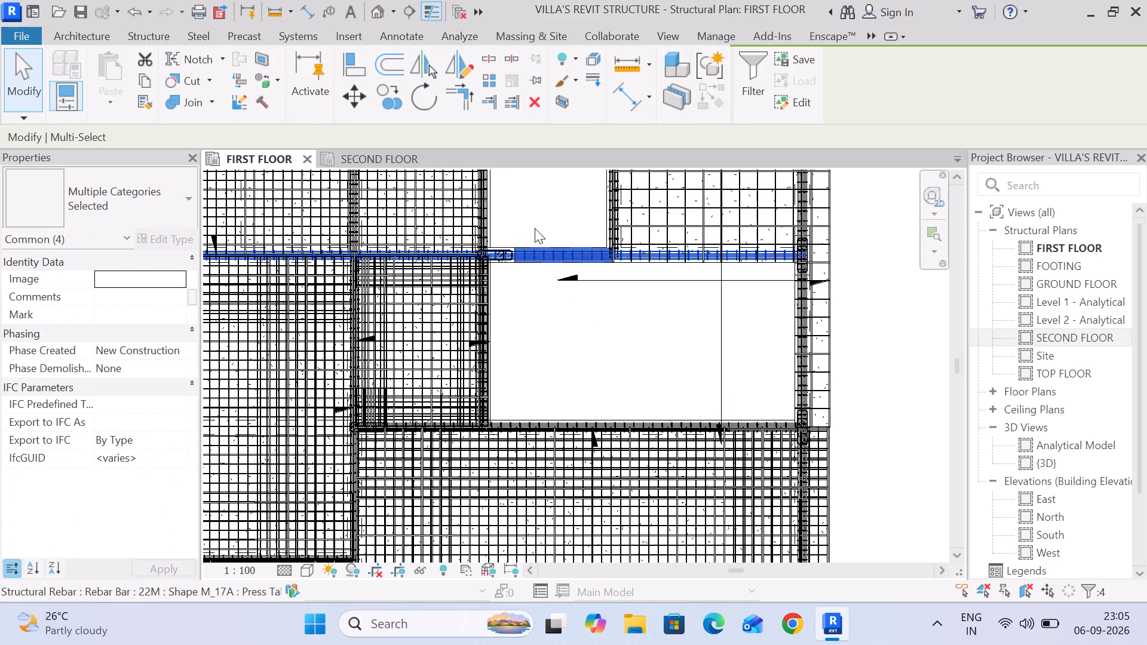
text(sa)
scroll(556, 257, down, 6)
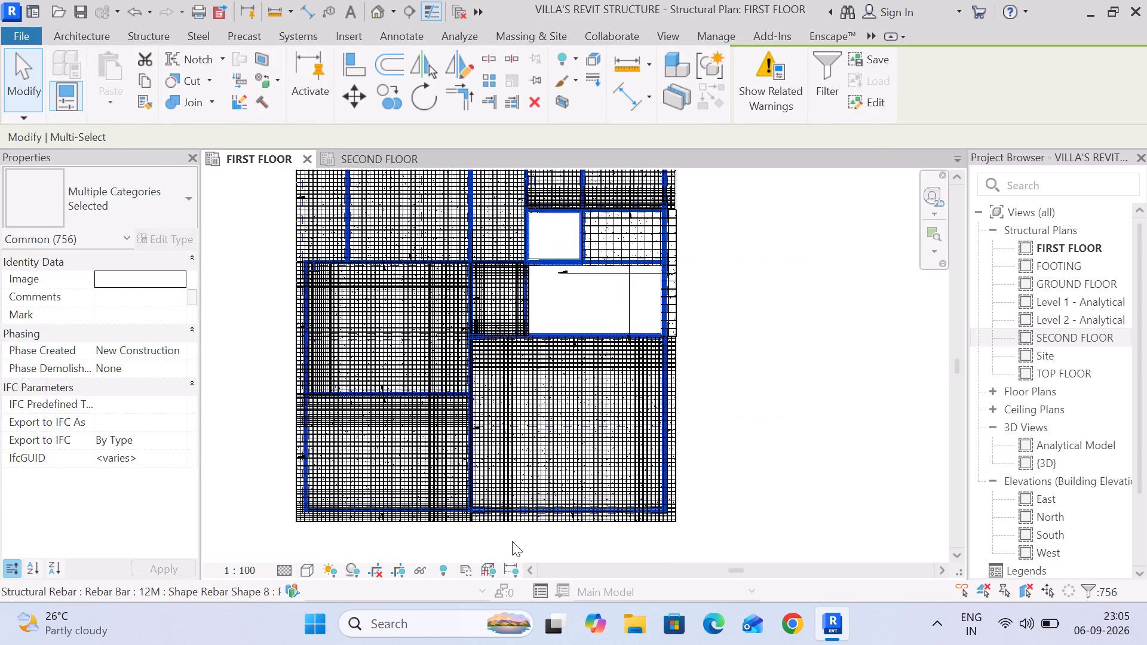
click(418, 575)
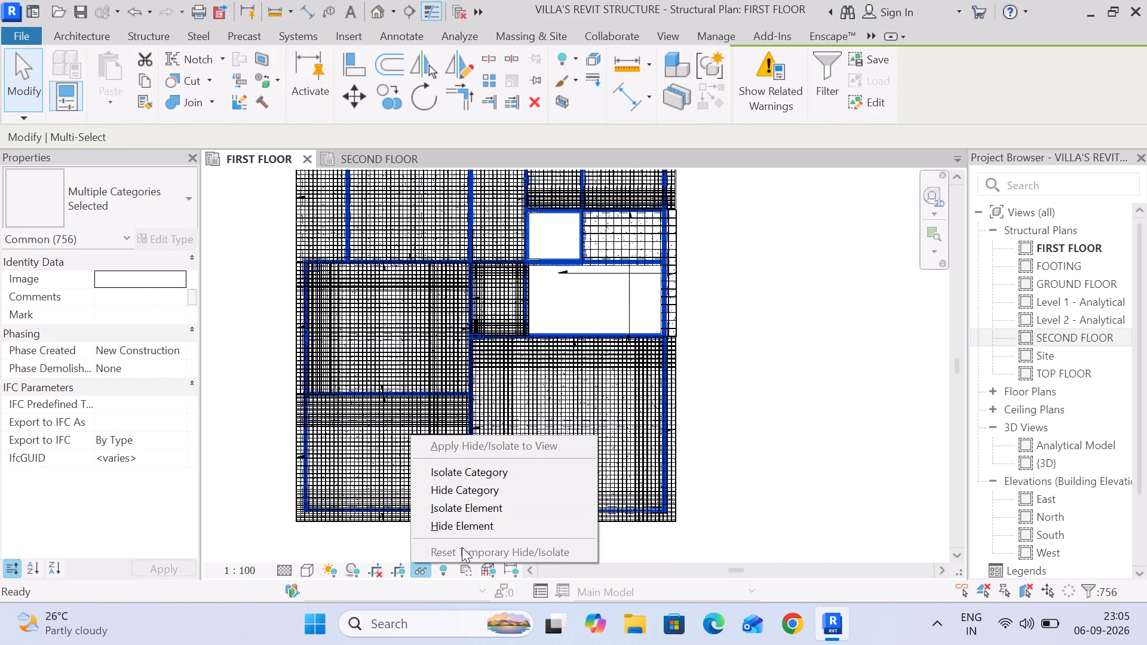
click(461, 522)
Select the reinforced plan's upper-right corner slab with its contents and filter the selection to Structural Rebar only.
scroll(796, 434, down, 6)
middle_drag(790, 434, 624, 332)
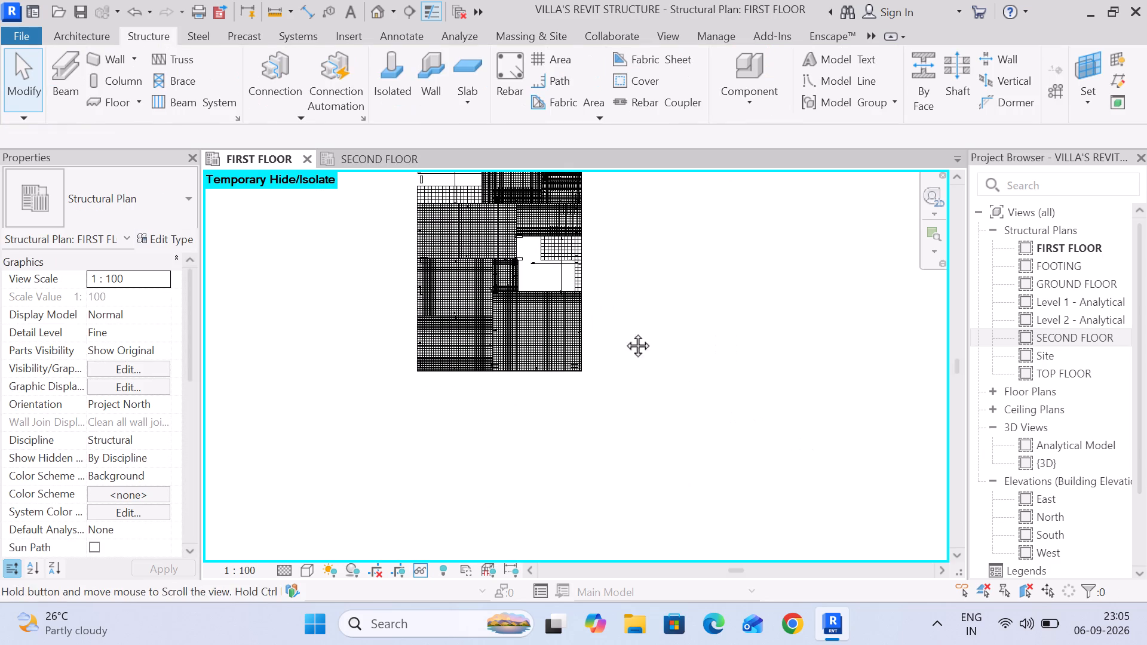
middle_drag(624, 332, 622, 331)
scroll(622, 331, up, 1)
scroll(636, 344, down, 14)
scroll(668, 382, down, 5)
scroll(761, 422, up, 8)
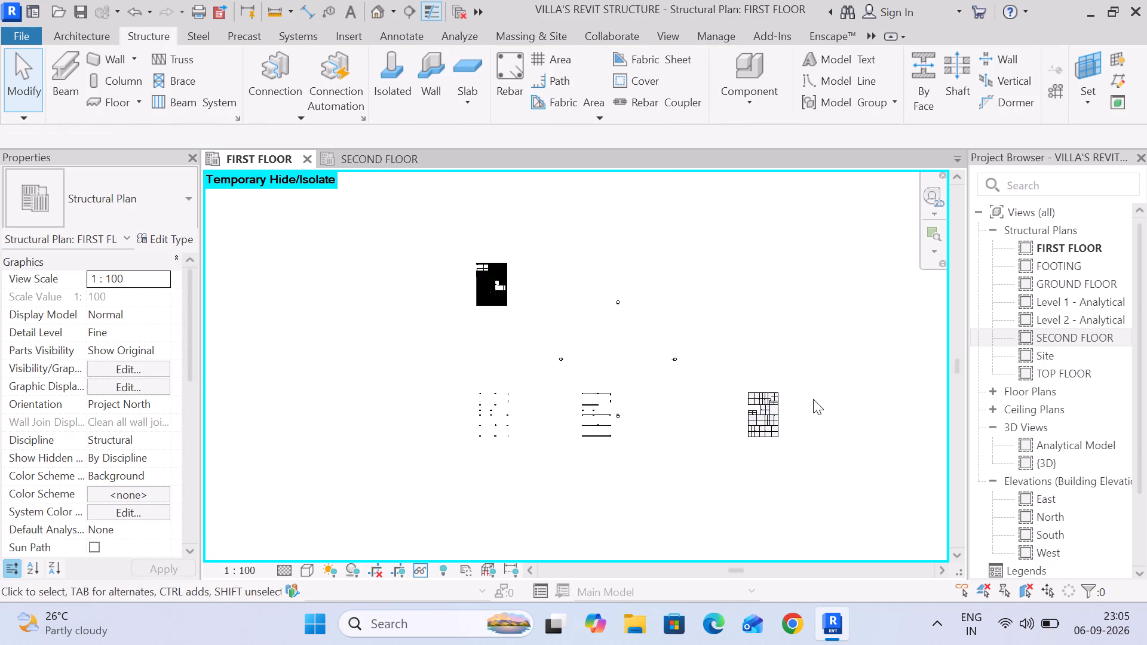
scroll(813, 399, up, 5)
scroll(811, 399, down, 6)
scroll(482, 254, up, 5)
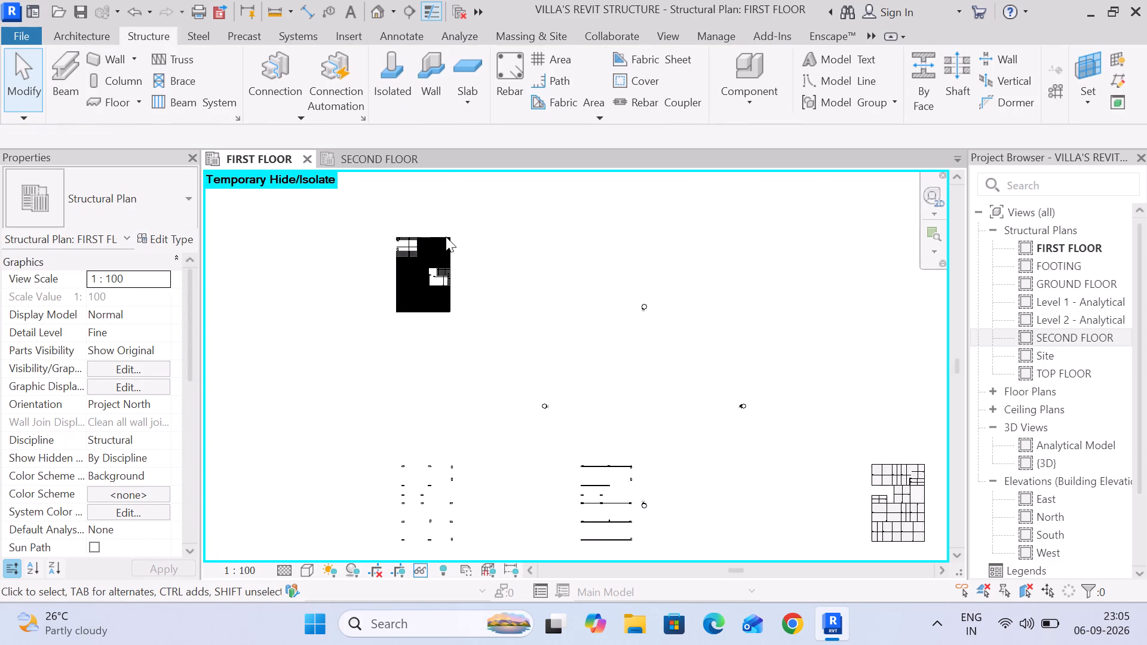
scroll(446, 236, up, 16)
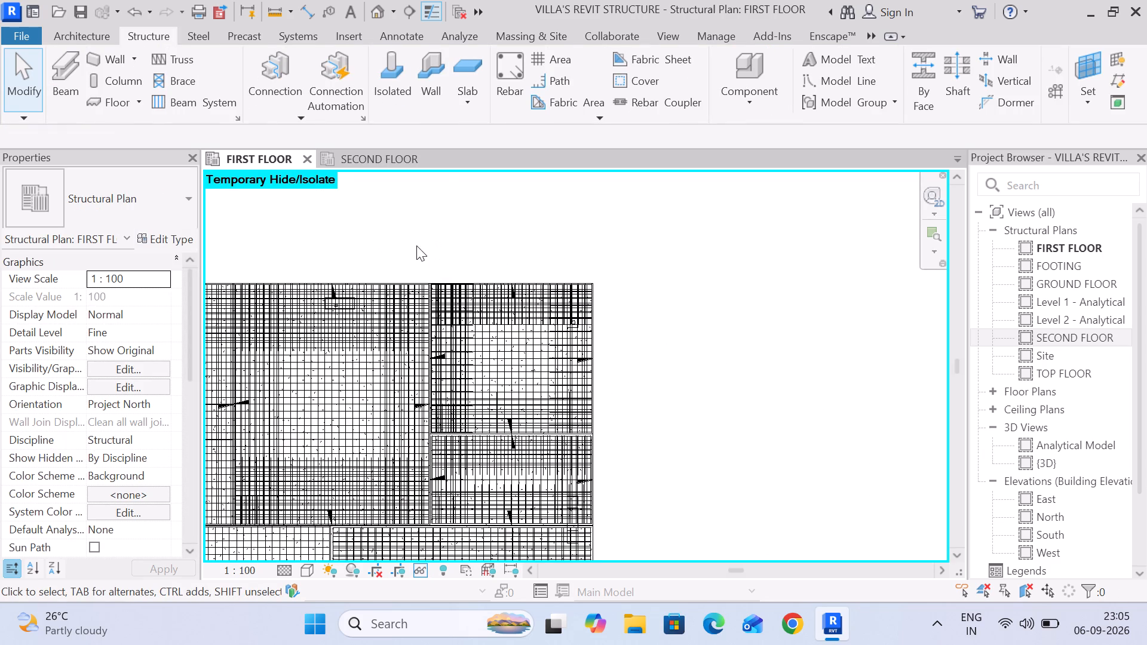
drag(415, 259, 577, 439)
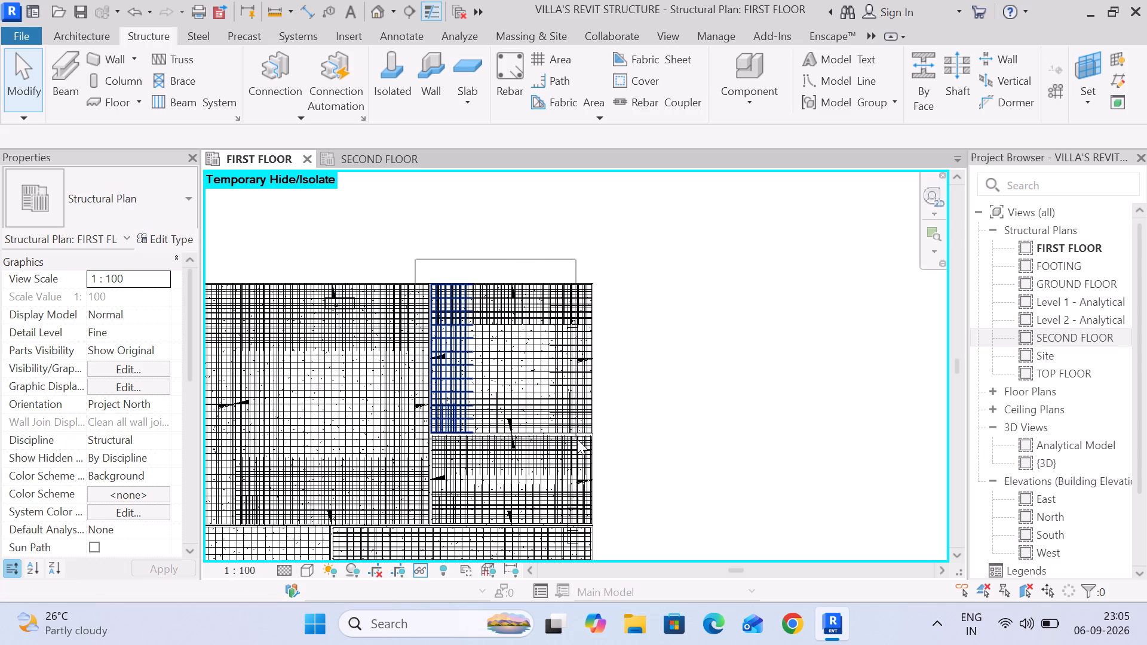
drag(577, 439, 606, 439)
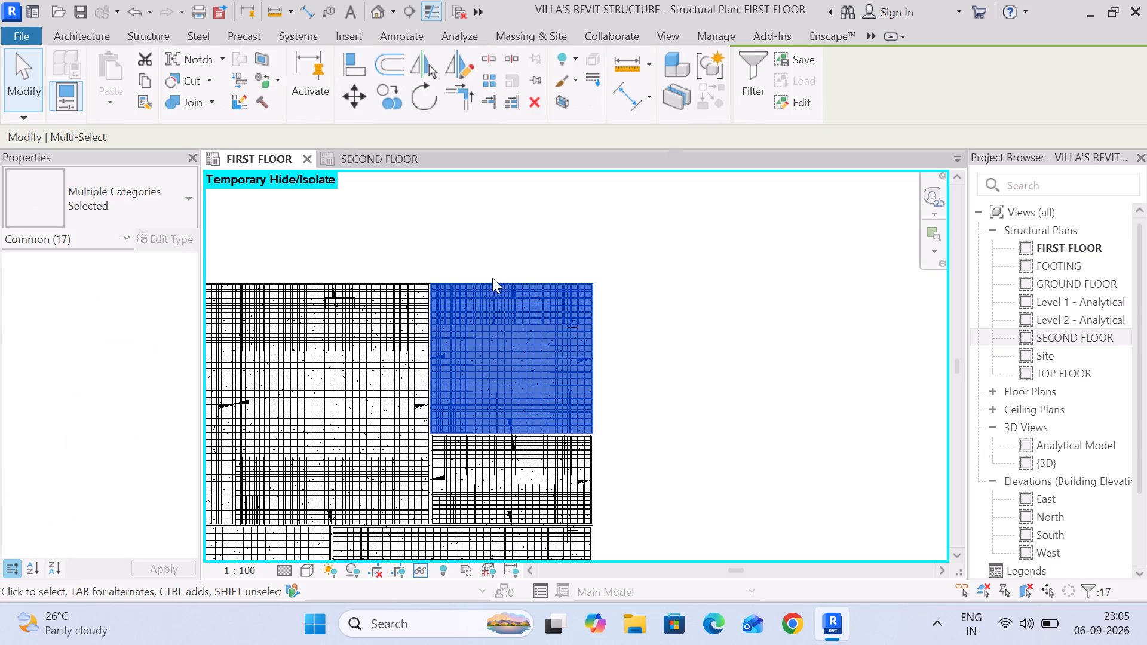
click(754, 61)
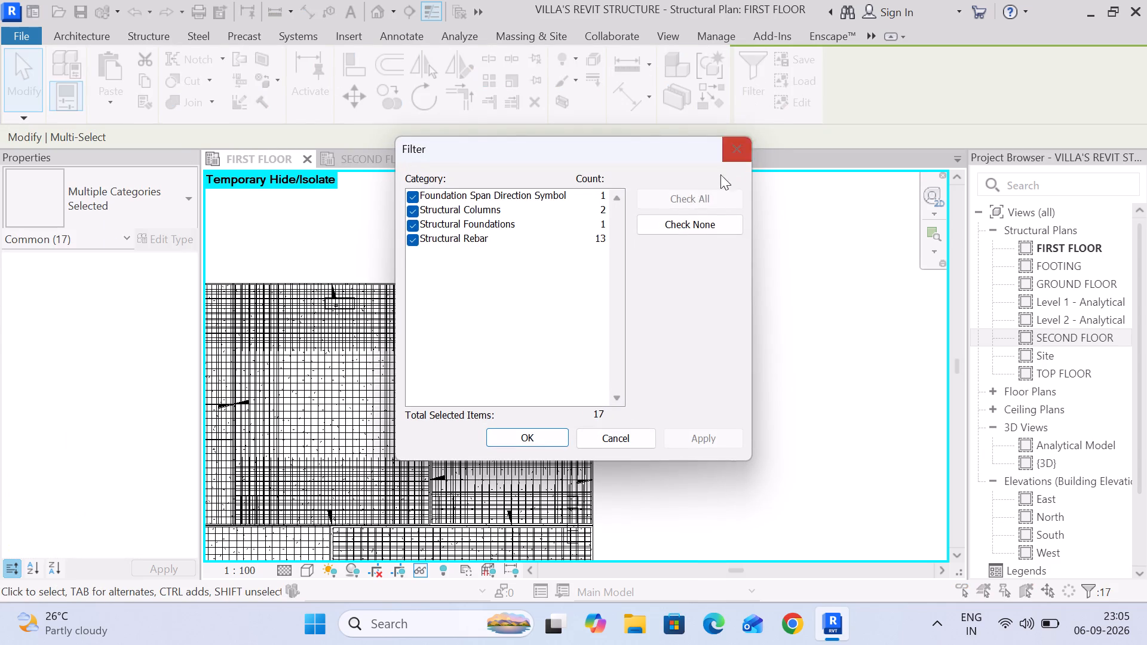
click(679, 217)
click(417, 238)
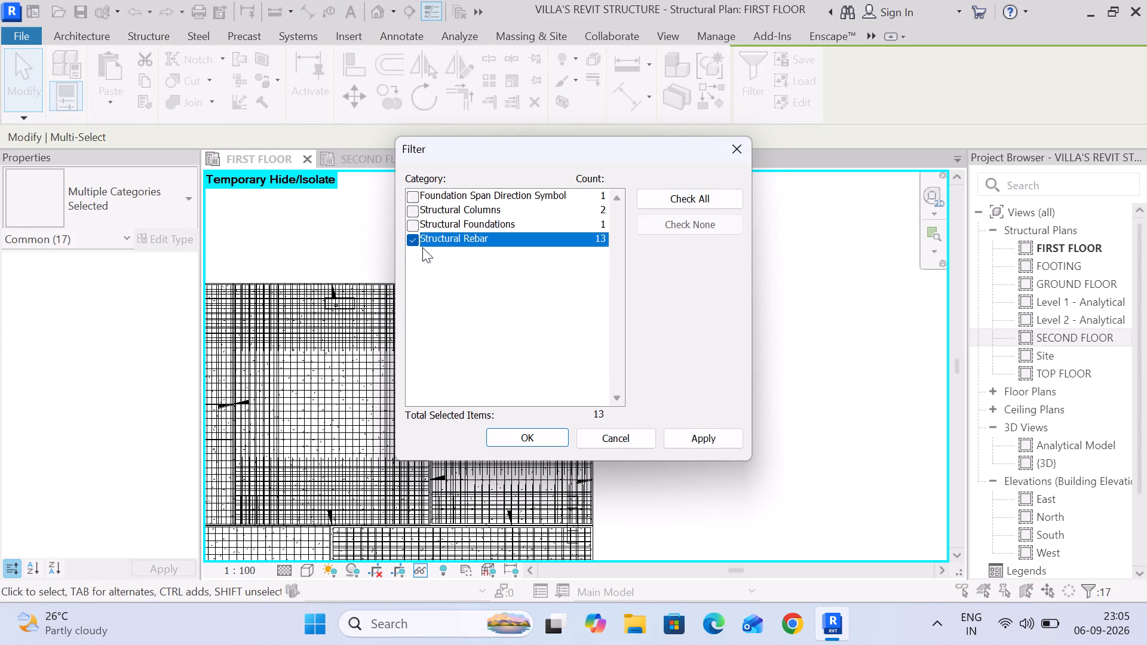
click(526, 440)
Propagate the selected rebar, aligned by host, onto the upper-left corner slab of the separated layout.
scroll(529, 440, down, 3)
middle_drag(697, 458, 680, 425)
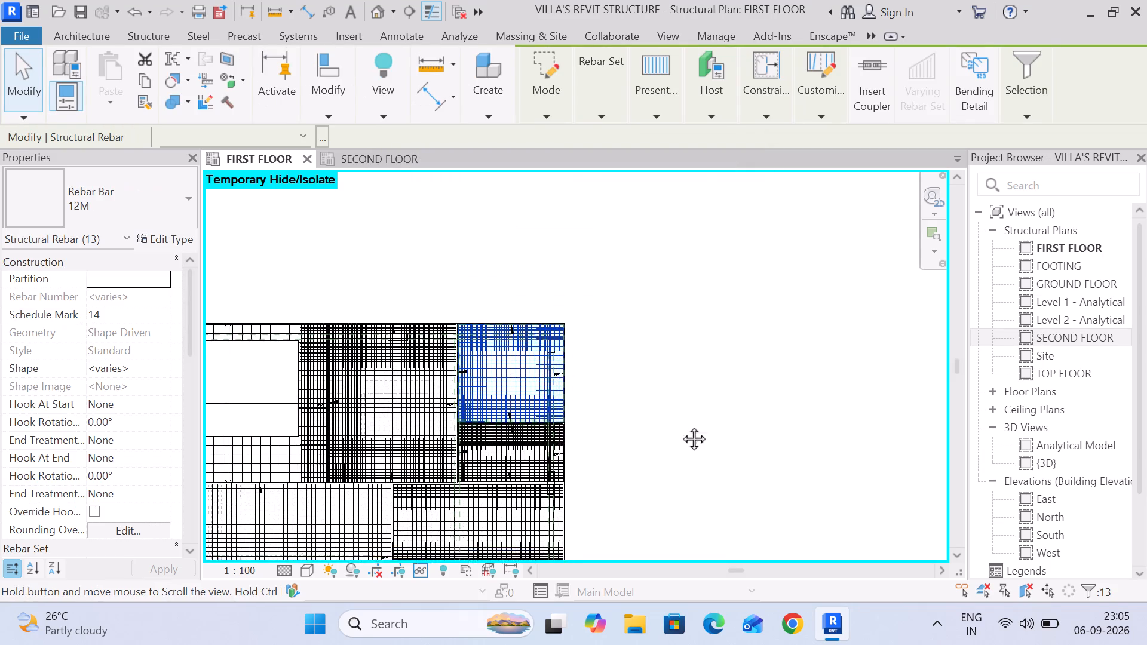
middle_drag(680, 425, 640, 349)
click(710, 109)
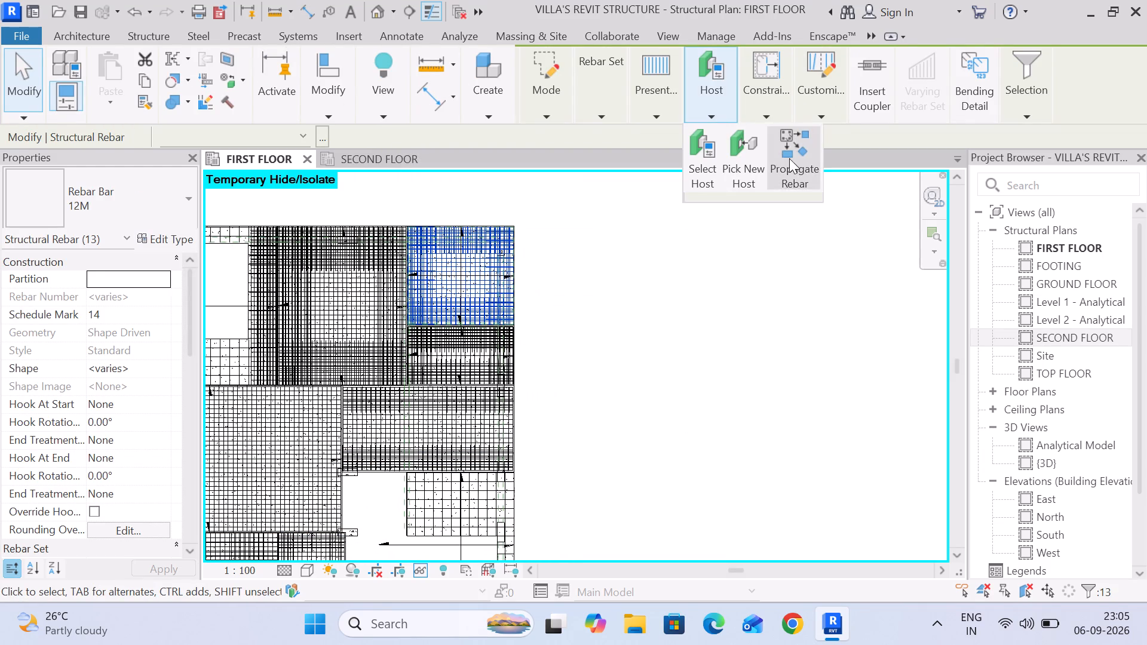
click(789, 158)
scroll(717, 358, down, 5)
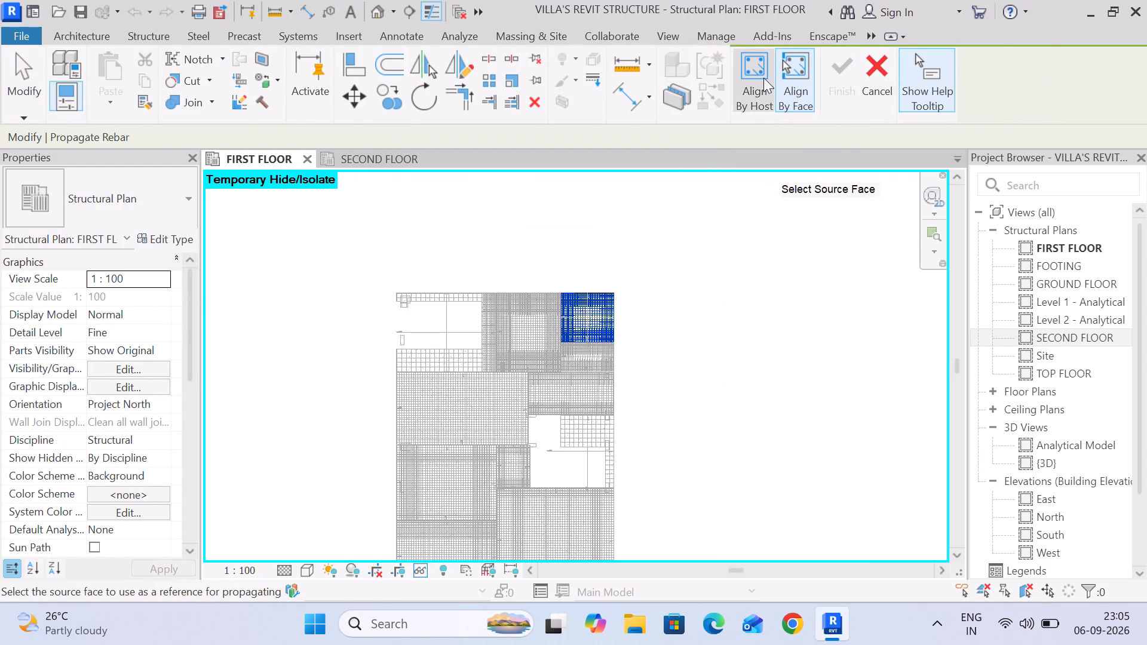
click(757, 79)
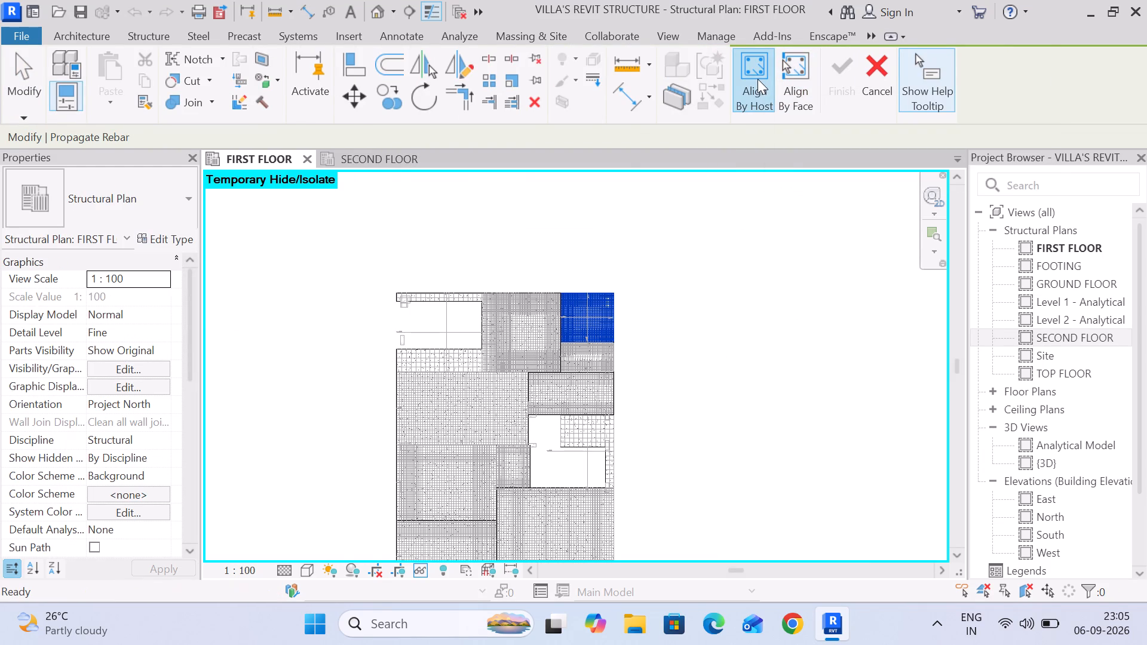
scroll(626, 209, down, 2)
middle_drag(735, 318, 660, 259)
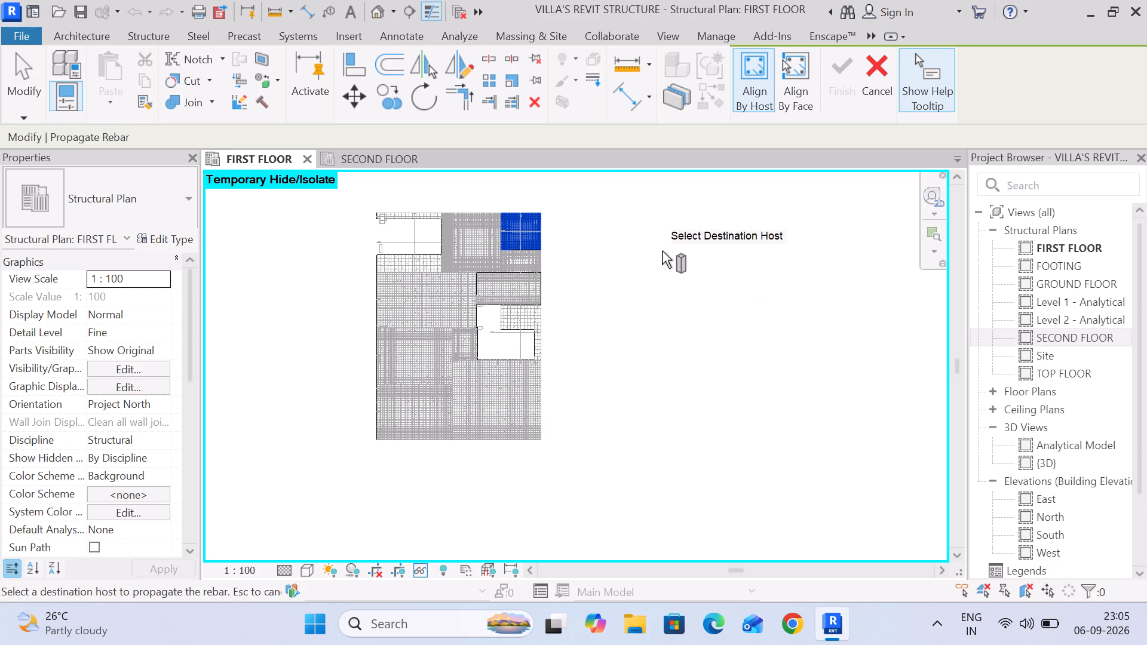
scroll(721, 324, down, 10)
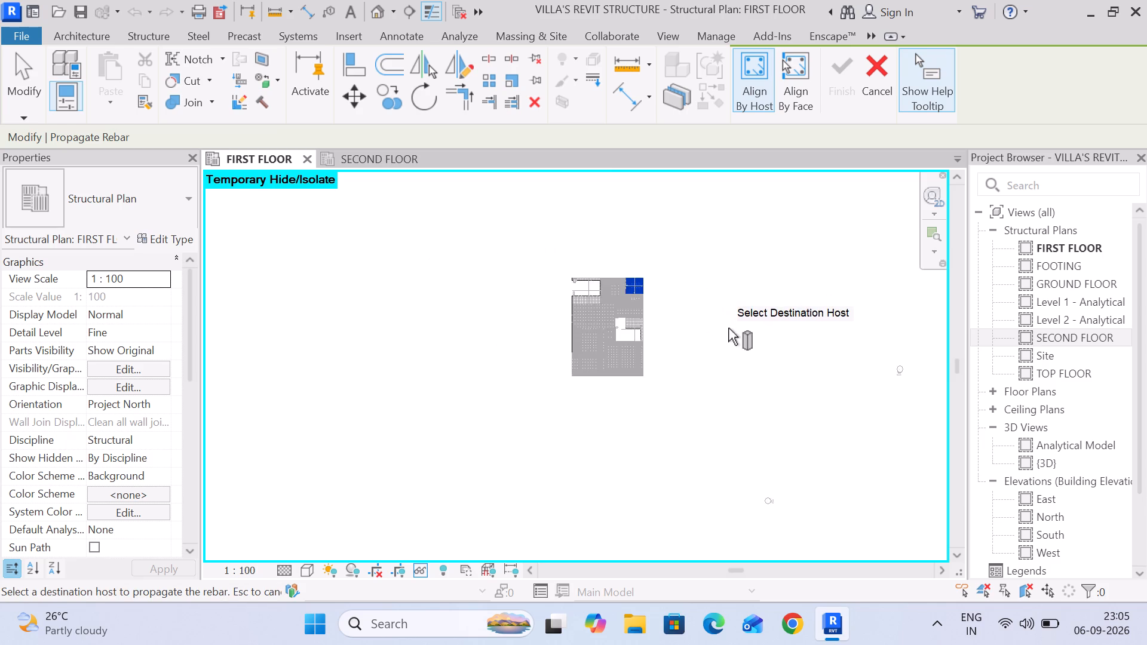
scroll(728, 328, down, 3)
middle_drag(814, 384, 576, 284)
scroll(634, 308, up, 10)
scroll(769, 335, up, 5)
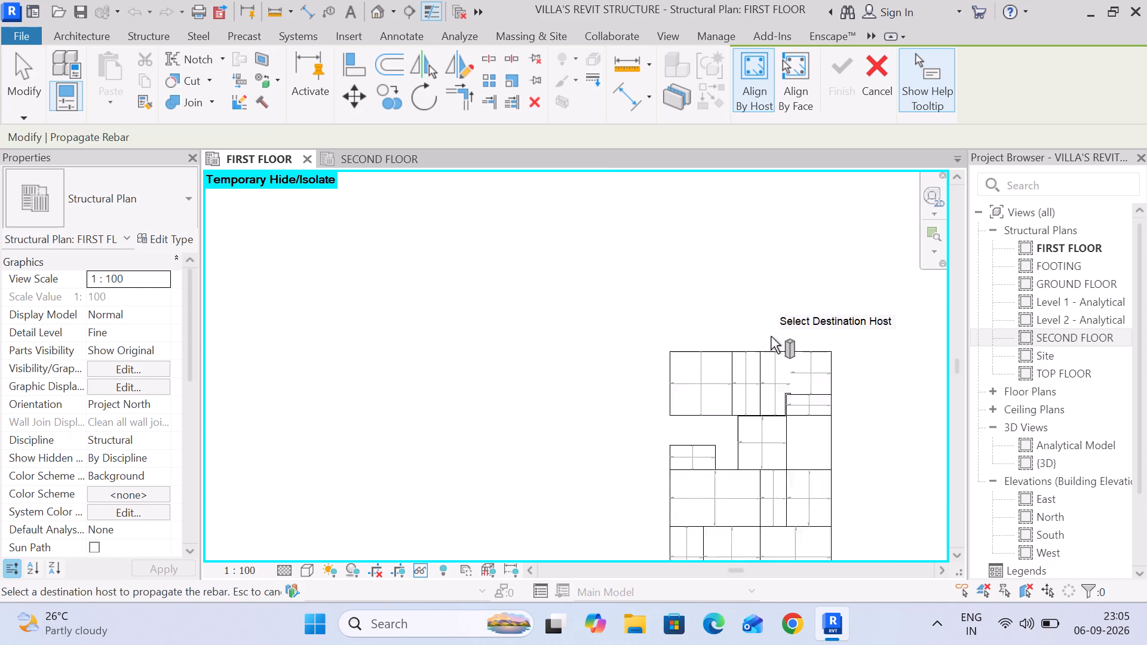
scroll(771, 336, up, 1)
middle_drag(784, 391, 700, 316)
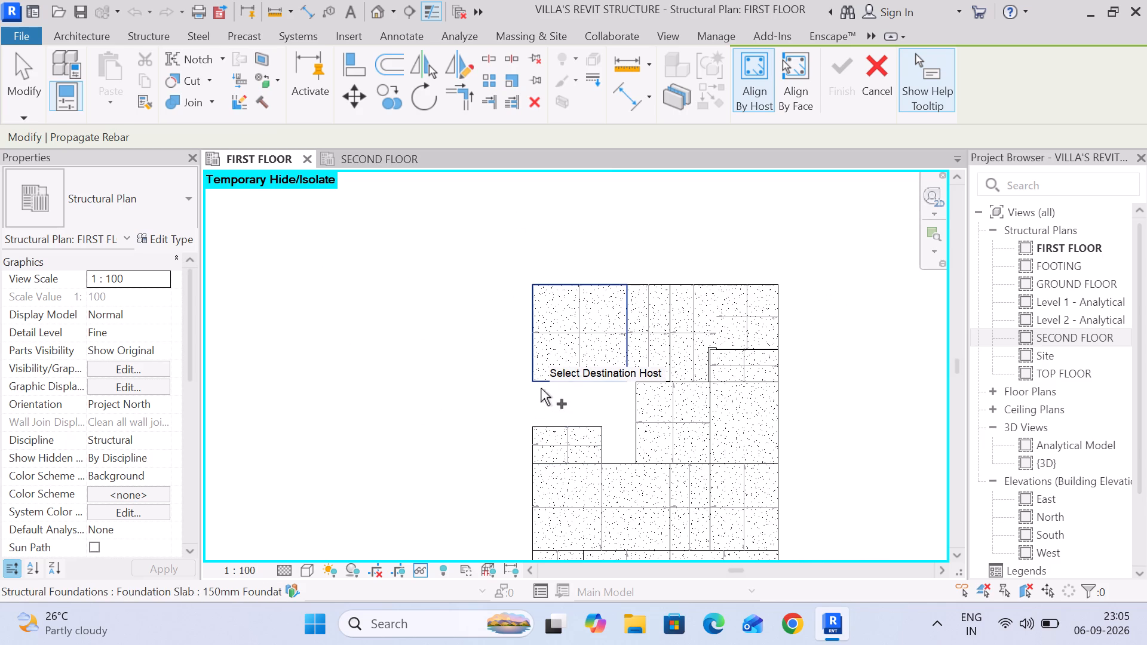
click(541, 388)
Add the lower-right corner slab and the slab beside it in the bottom row as destination hosts, and finish the rebar propagation.
scroll(562, 271, up, 6)
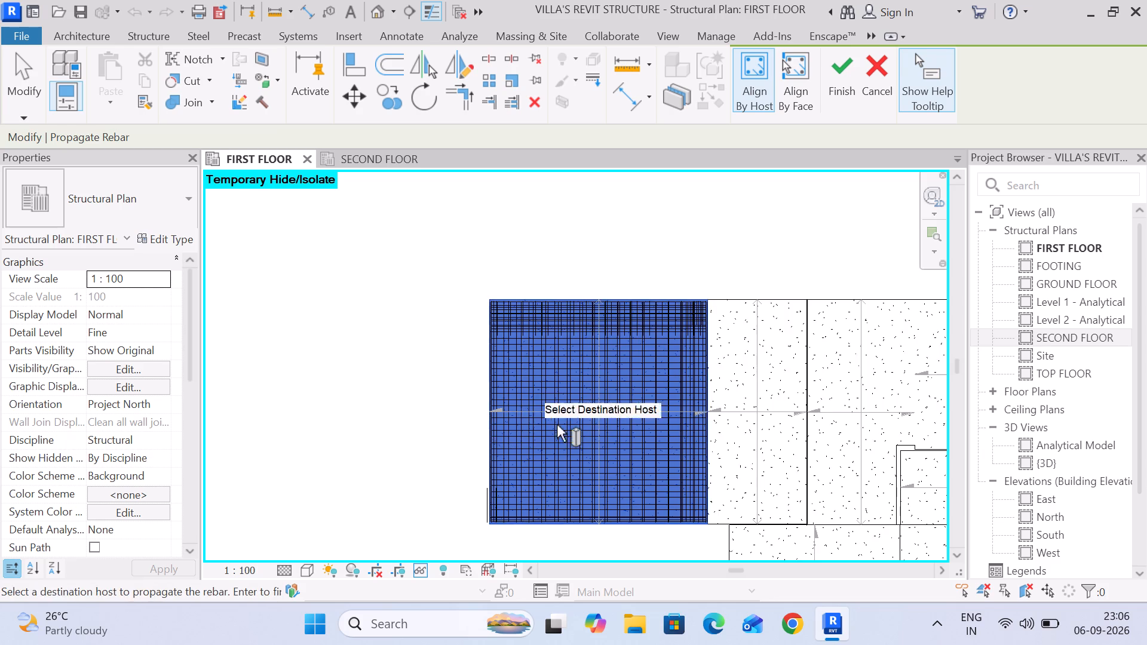
middle_drag(593, 423, 367, 237)
scroll(402, 290, down, 12)
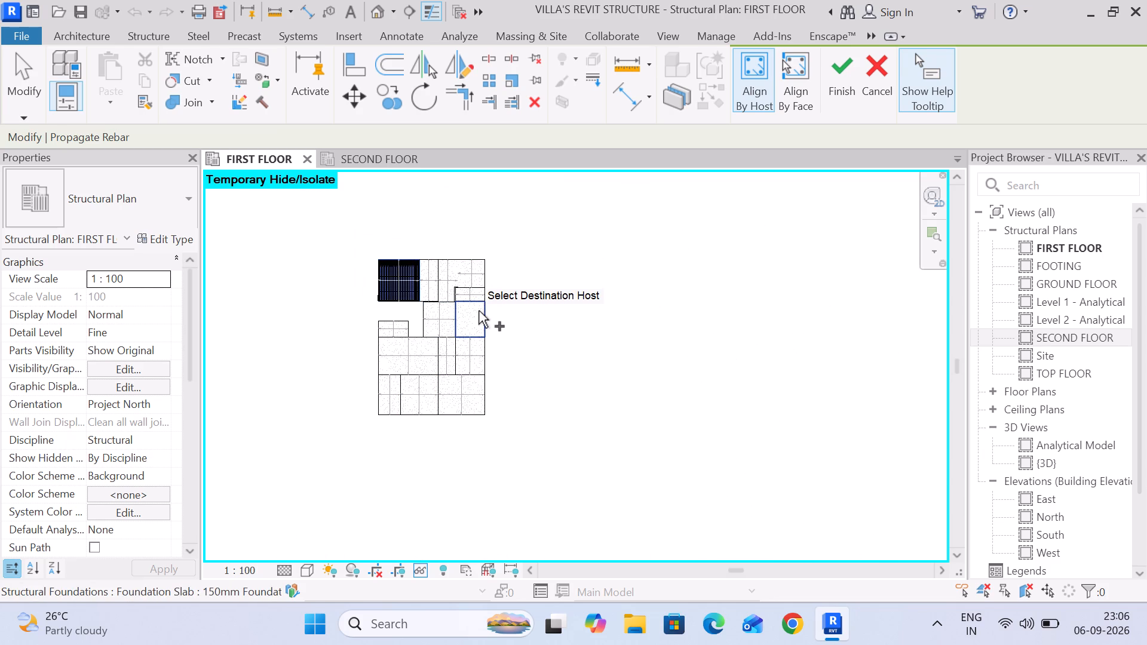
scroll(479, 264, up, 6)
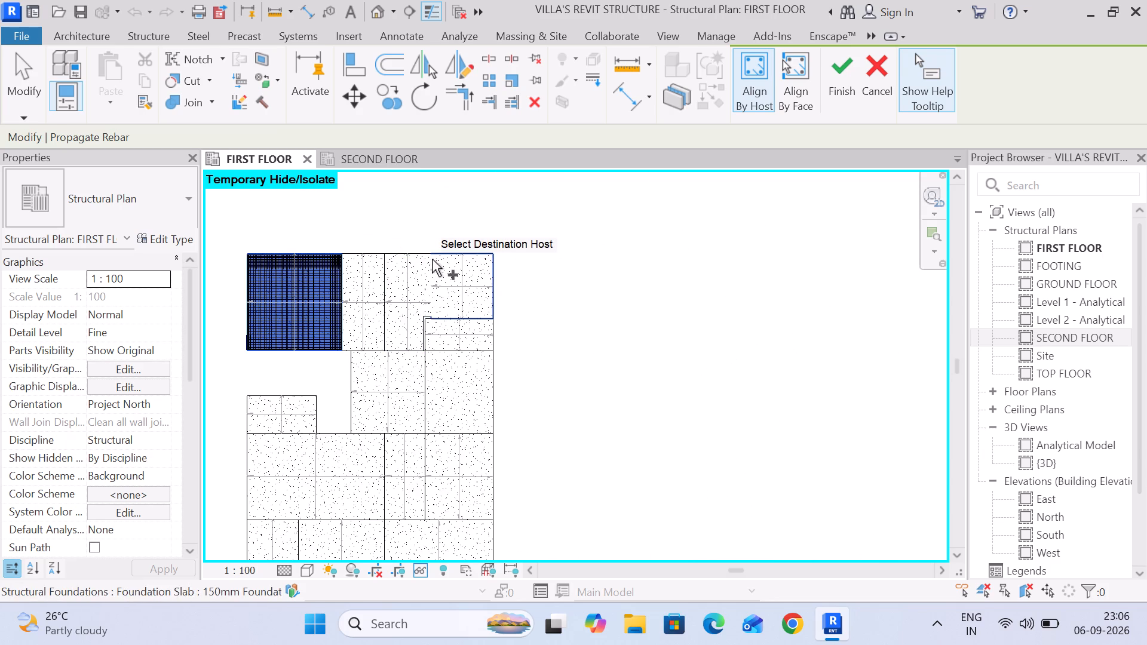
scroll(433, 259, up, 5)
scroll(434, 378, up, 5)
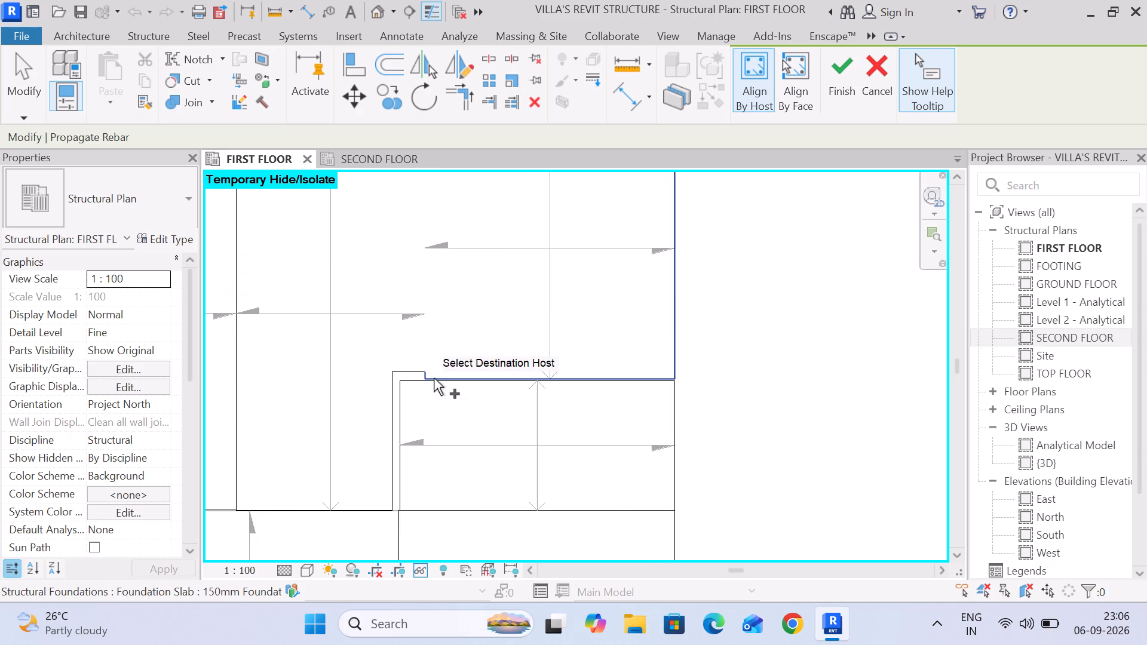
scroll(424, 373, up, 3)
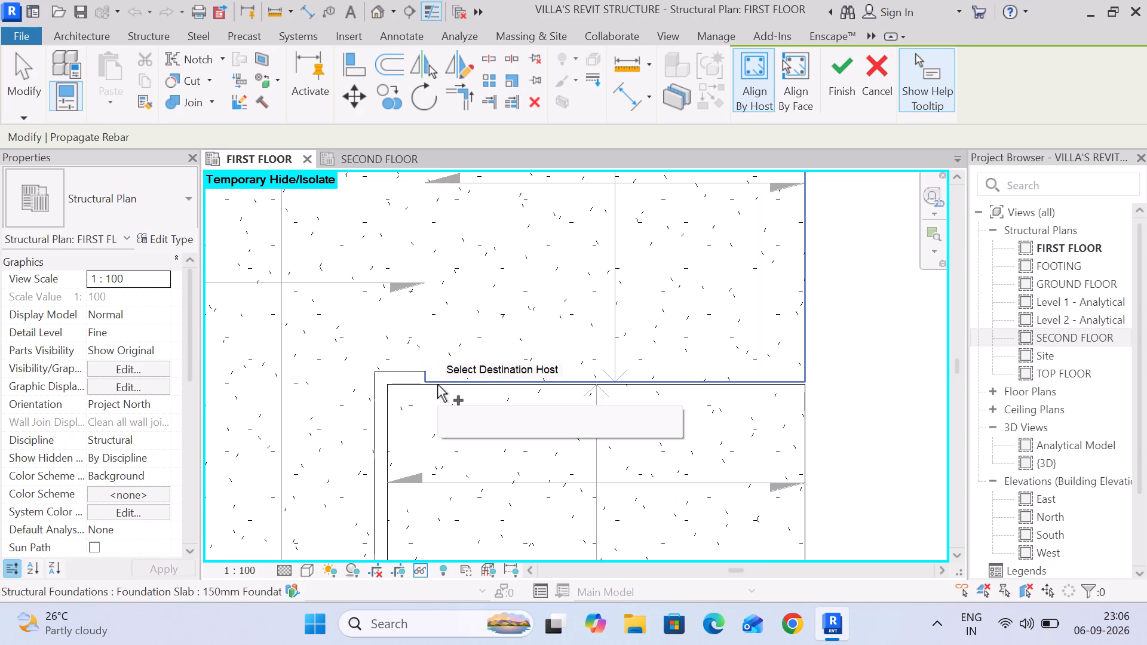
scroll(407, 371, down, 10)
middle_drag(407, 370, 508, 291)
scroll(510, 298, down, 6)
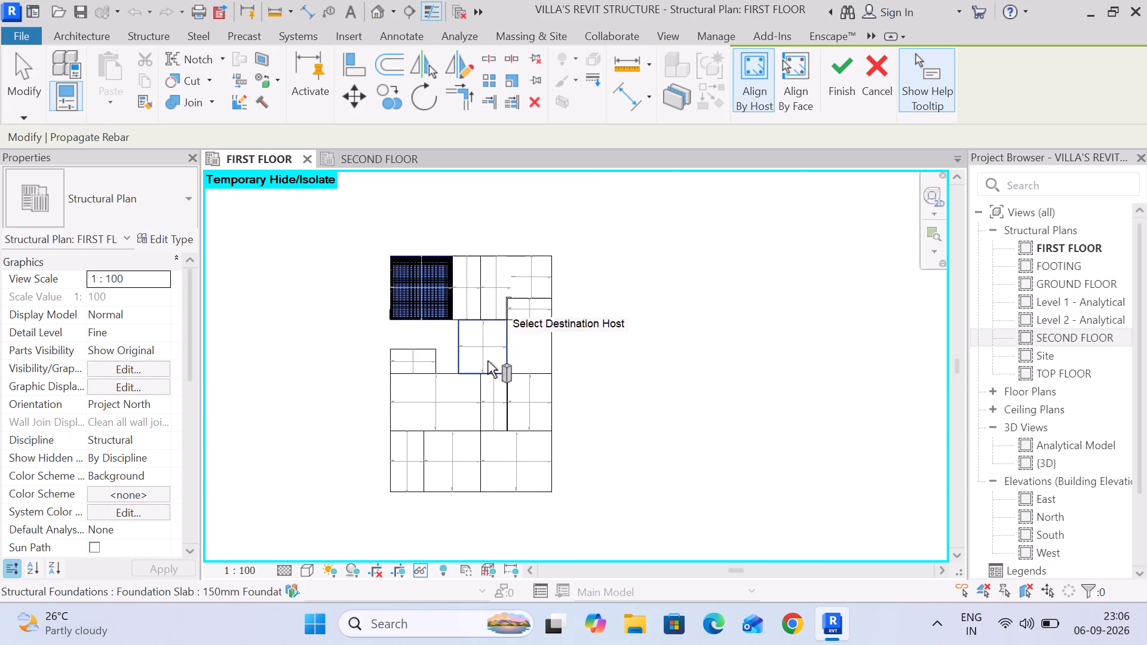
click(505, 496)
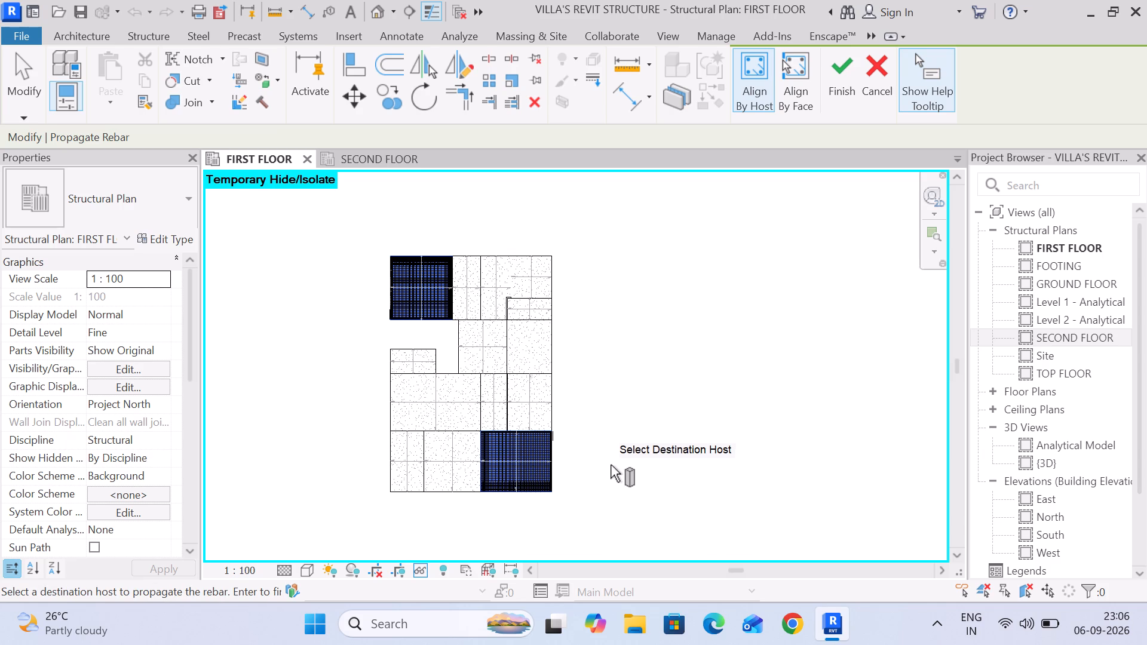
click(446, 492)
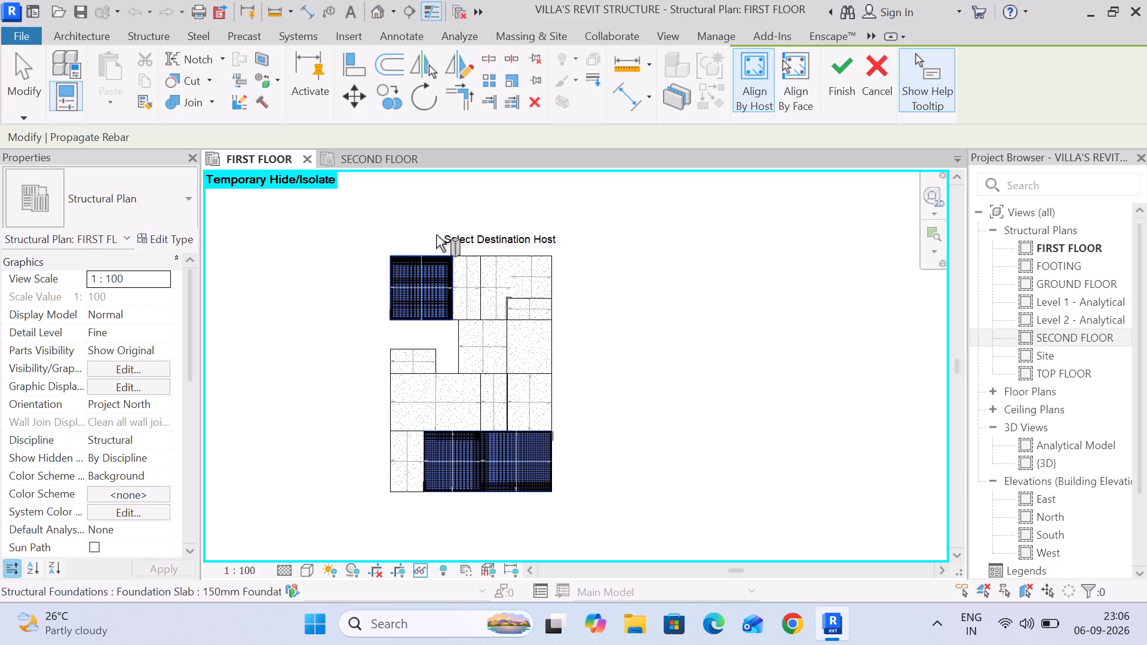
click(845, 65)
Edit the separated layout's upper-right slab boundary, nudging its left edge about 5 mm right onto the neighbouring slab's edge, and finish the sketch.
scroll(438, 505, up, 2)
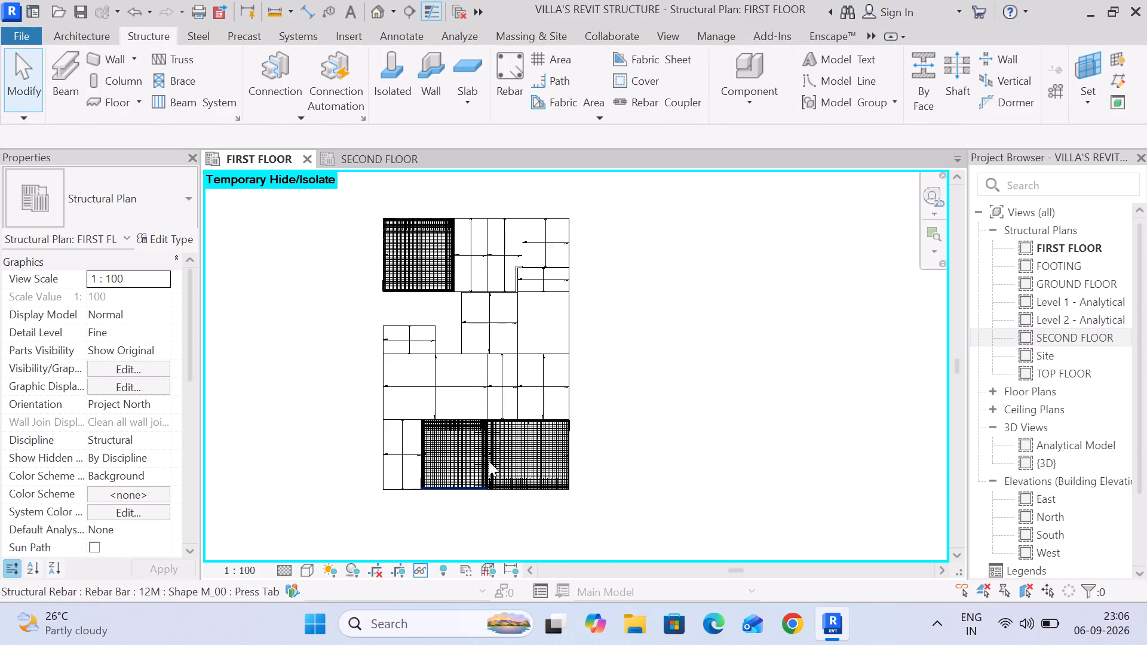
scroll(489, 461, up, 2)
middle_drag(542, 228, 548, 398)
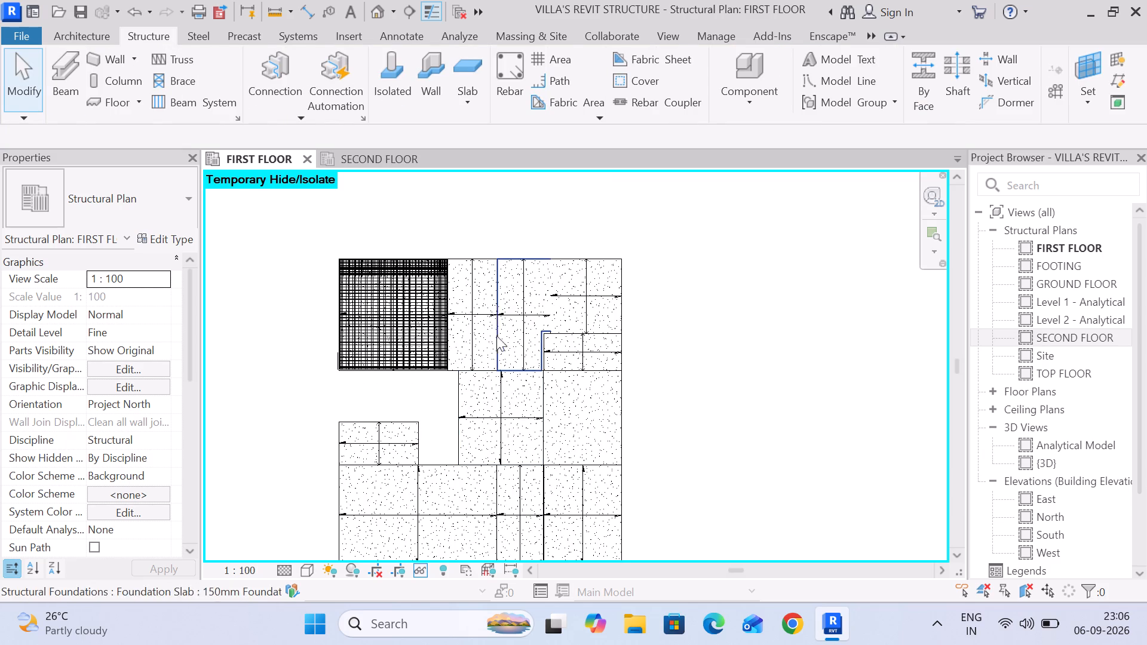
scroll(547, 275, up, 5)
click(571, 242)
scroll(539, 330, up, 6)
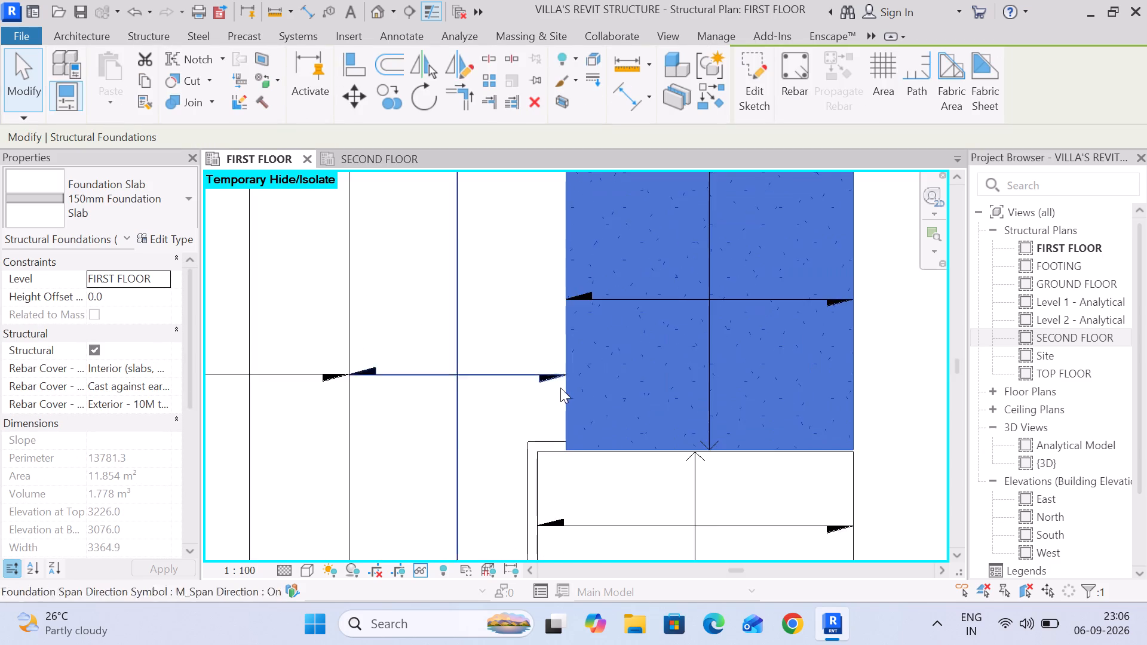
scroll(560, 388, up, 3)
middle_drag(649, 434, 572, 350)
click(738, 78)
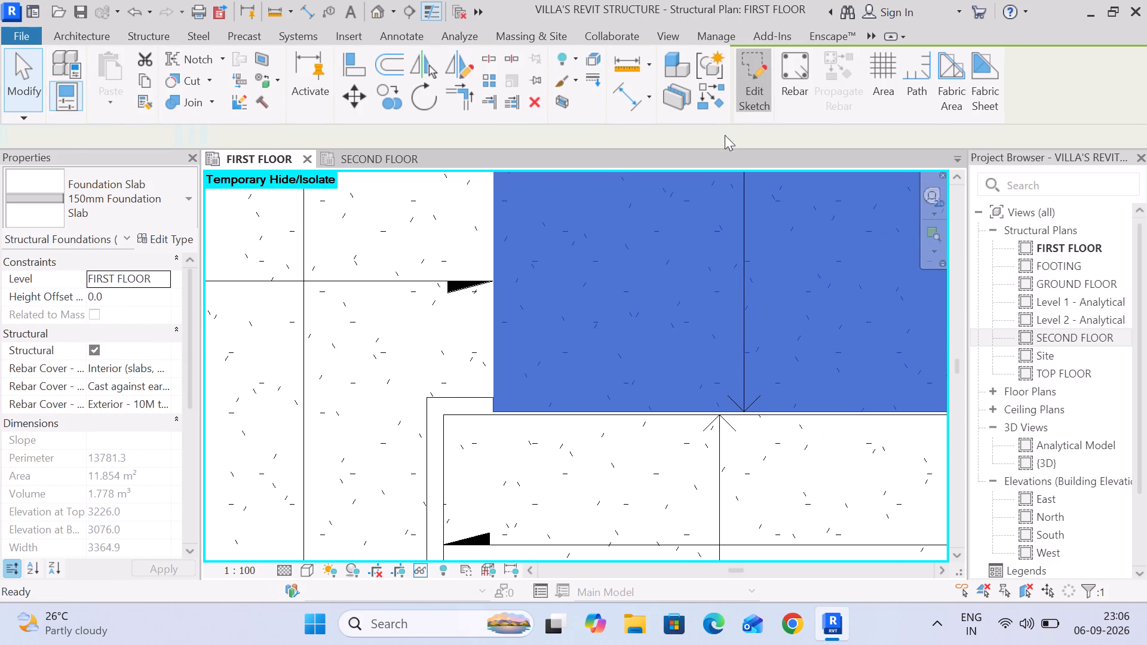
scroll(489, 398, up, 11)
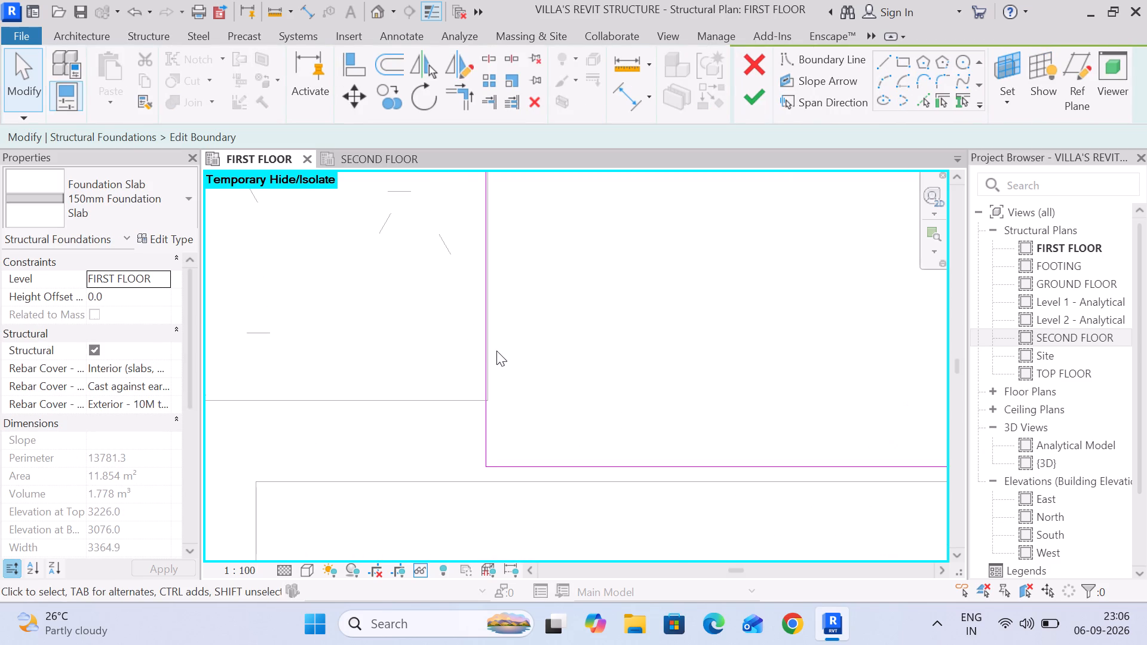
click(487, 324)
key(Right)
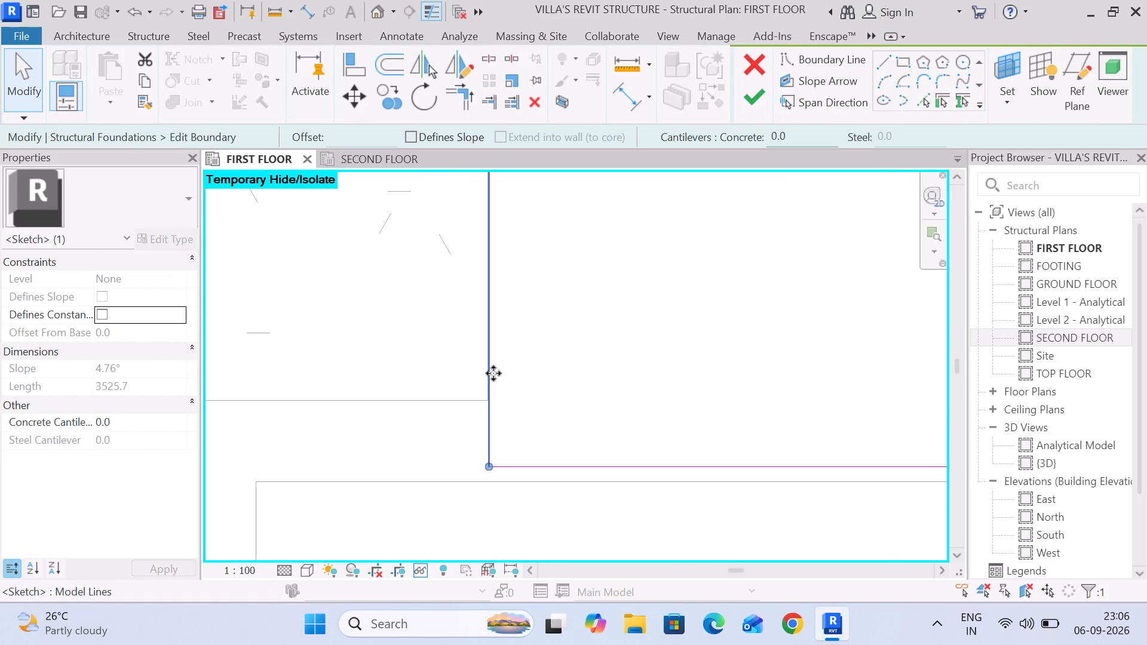
scroll(493, 373, up, 10)
scroll(498, 421, down, 20)
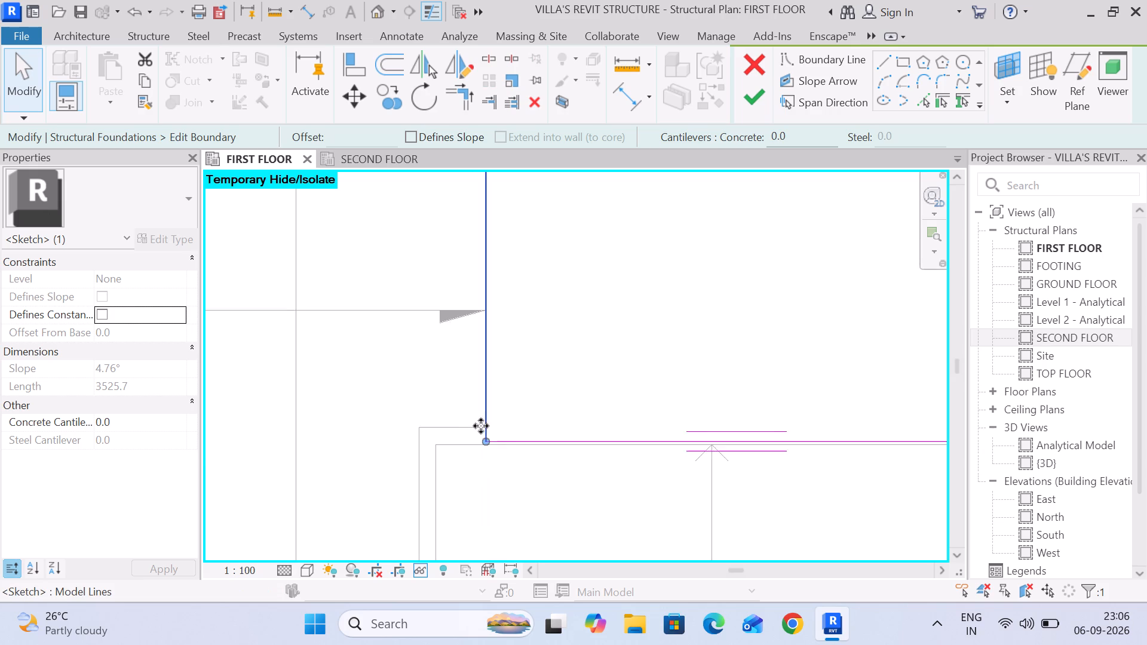
scroll(481, 426, down, 8)
click(757, 92)
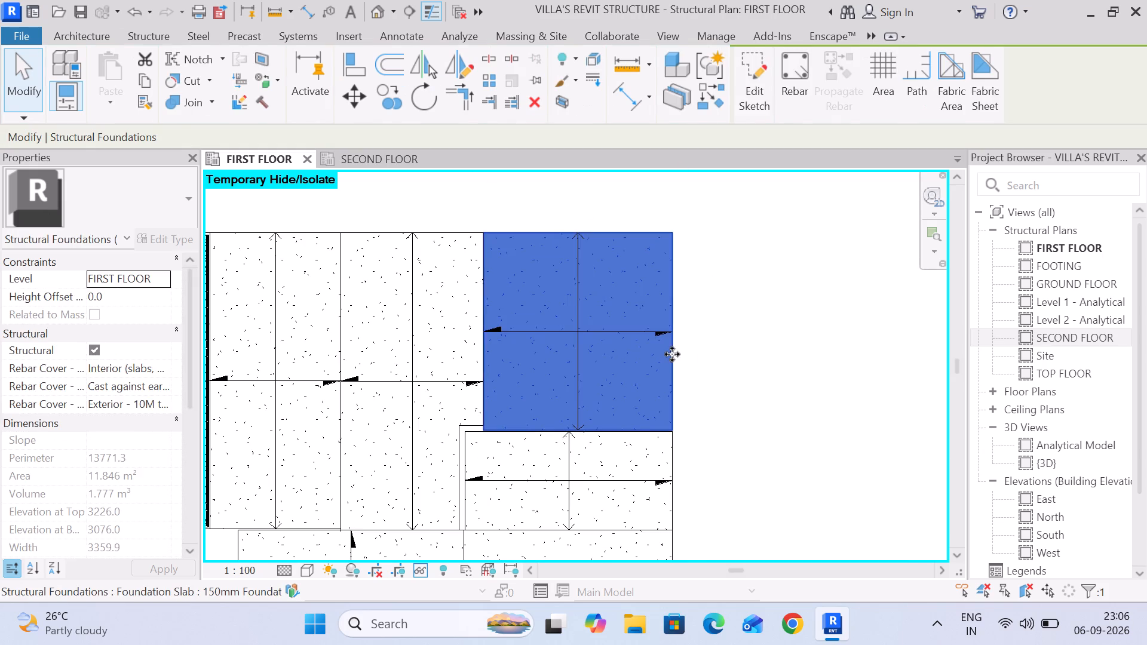
click(698, 343)
Reset the temporary hide/isolate in the first floor plan.
scroll(698, 343, down, 7)
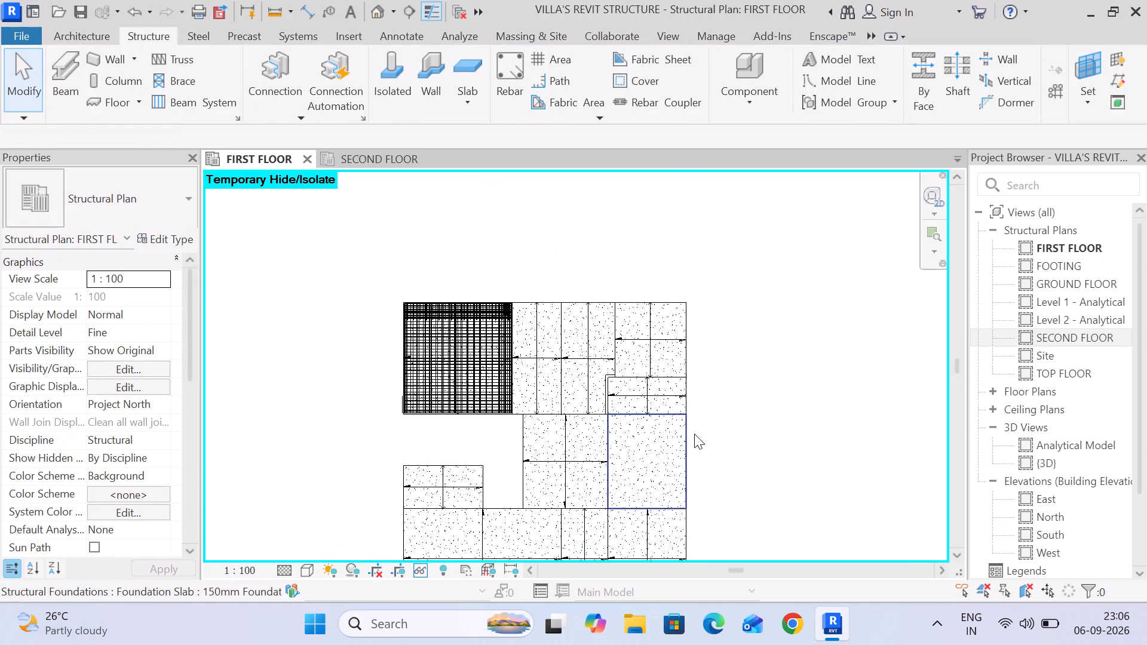
middle_drag(694, 435, 666, 314)
middle_drag(600, 492, 600, 277)
scroll(588, 325, up, 2)
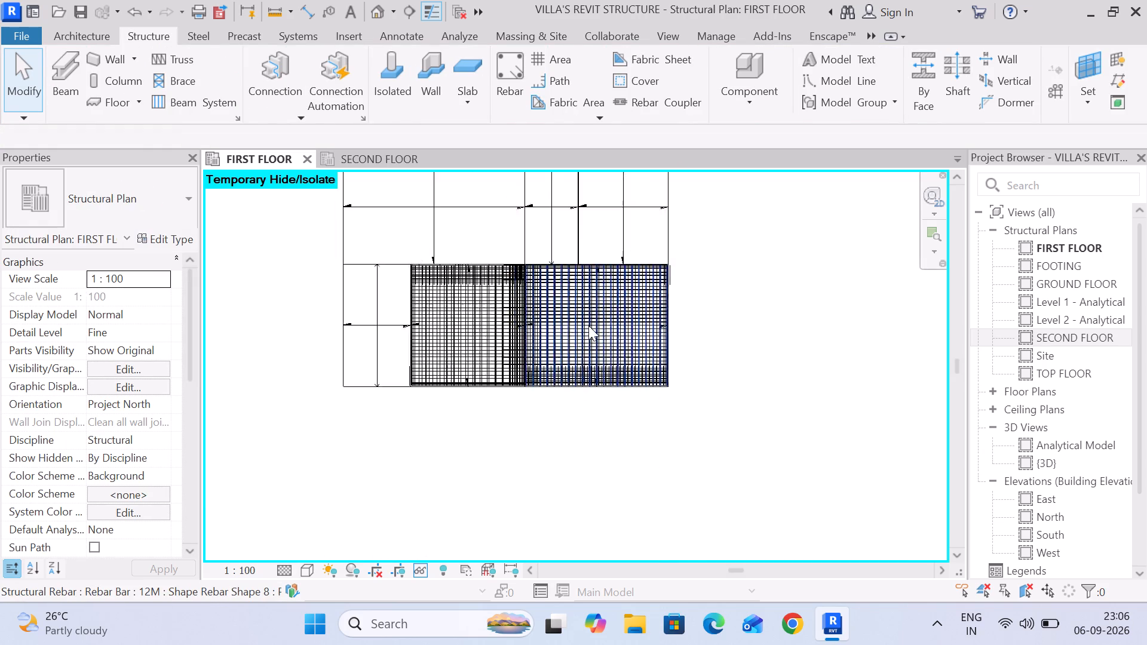
scroll(588, 325, up, 3)
scroll(639, 278, up, 5)
scroll(655, 317, down, 4)
scroll(641, 350, up, 3)
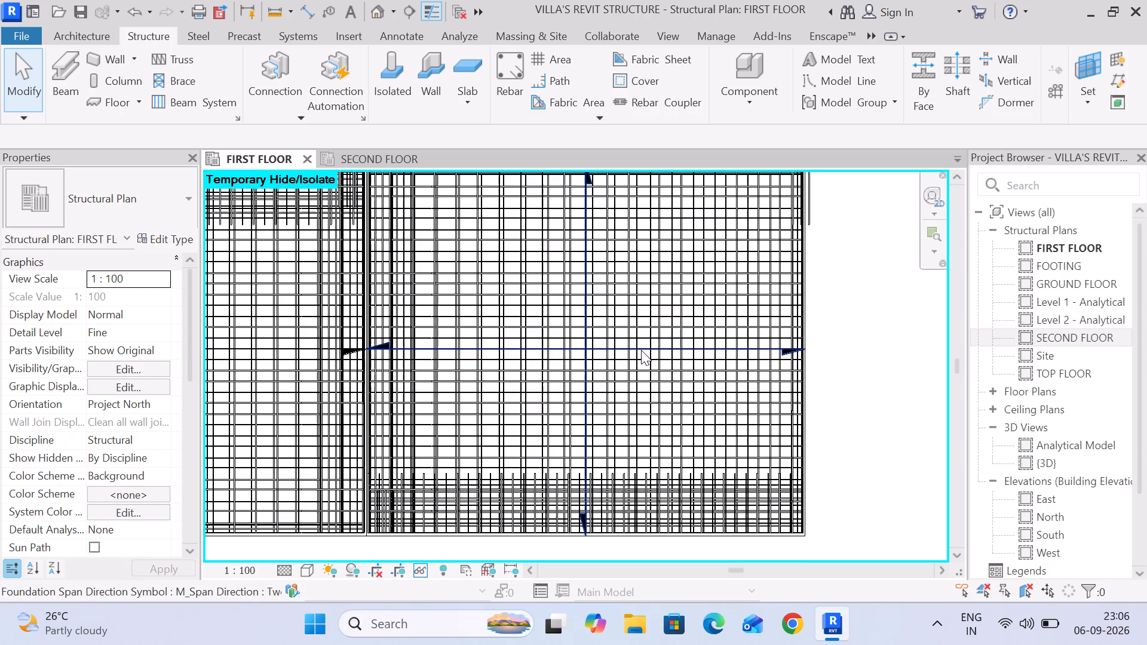
middle_drag(640, 351, 625, 374)
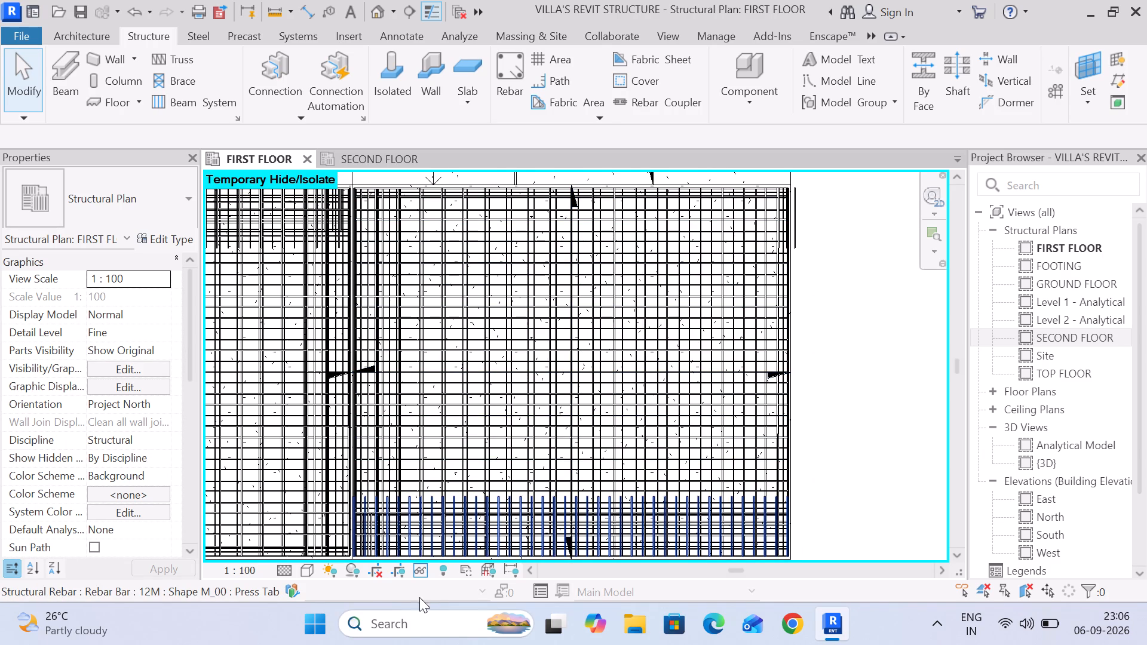
click(428, 563)
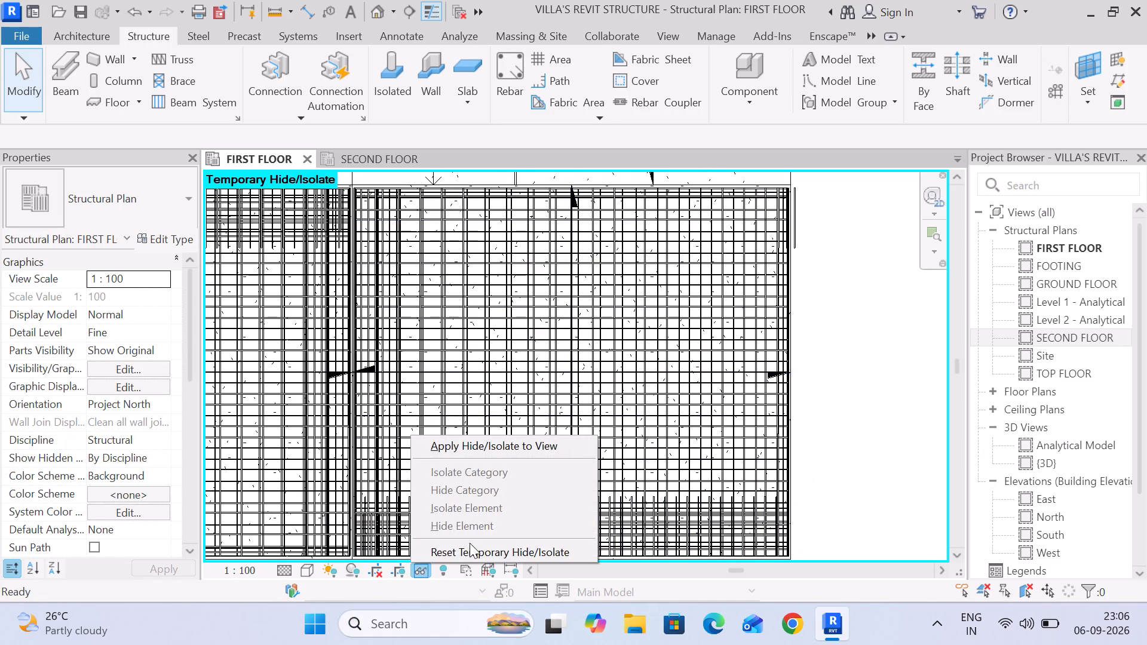
click(472, 545)
scroll(425, 376, down, 5)
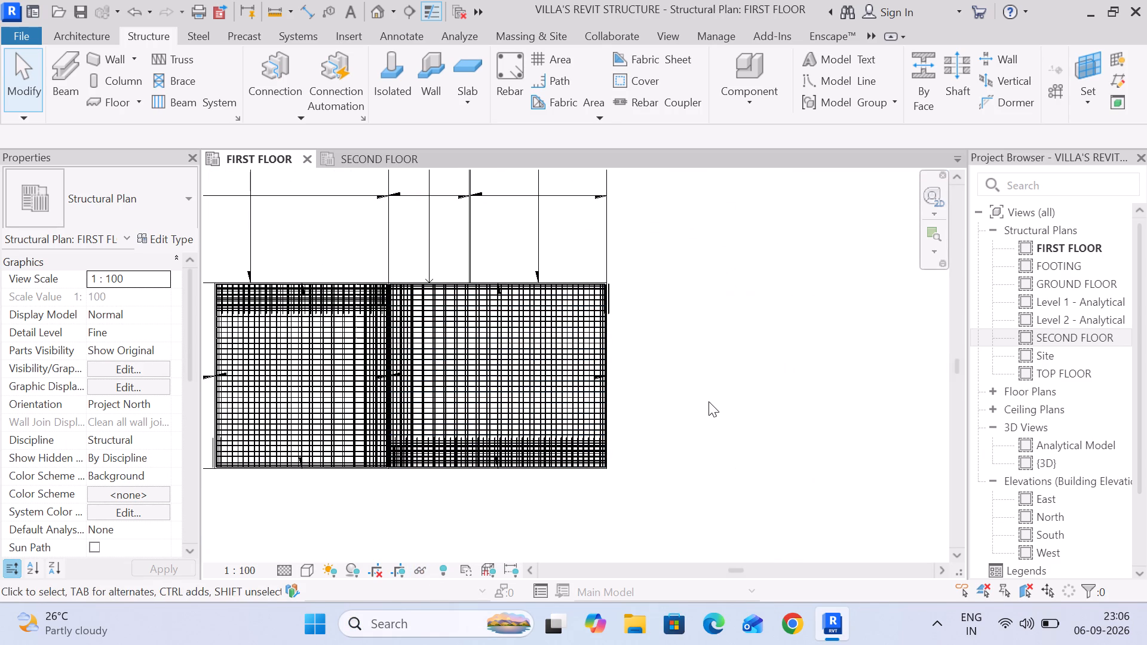
click(708, 401)
Examine the propagated rebar sets in the two reinforced bottom-row slabs, checking their extents at the upper and lower slab edges.
scroll(474, 422, up, 4)
scroll(355, 449, up, 5)
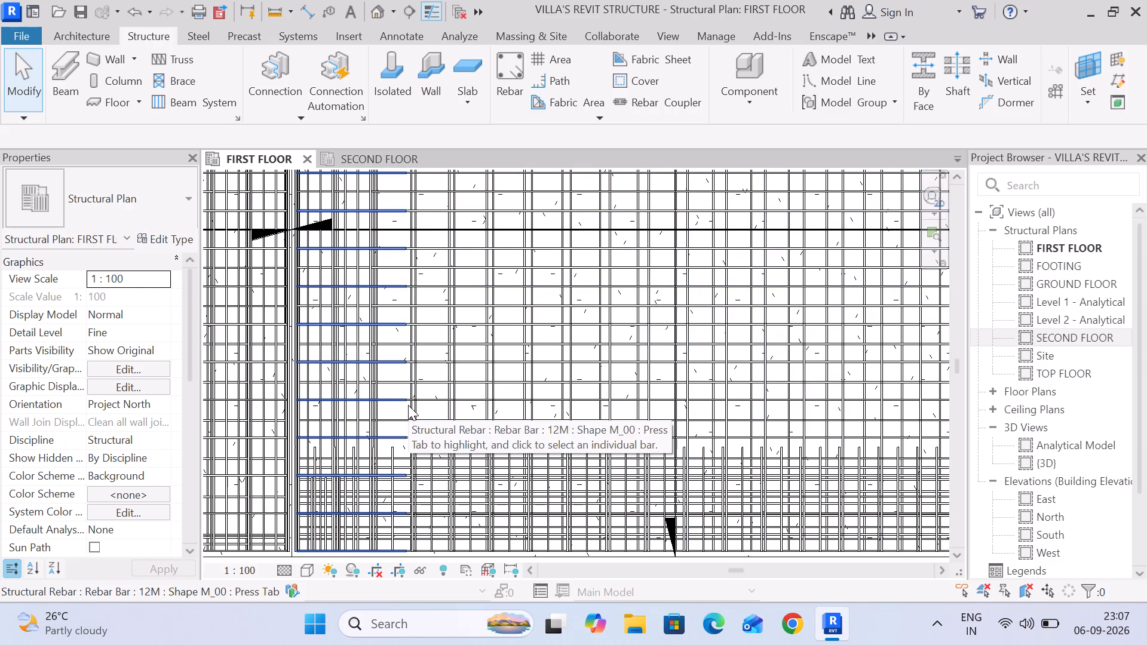
click(408, 405)
middle_drag(407, 496, 424, 363)
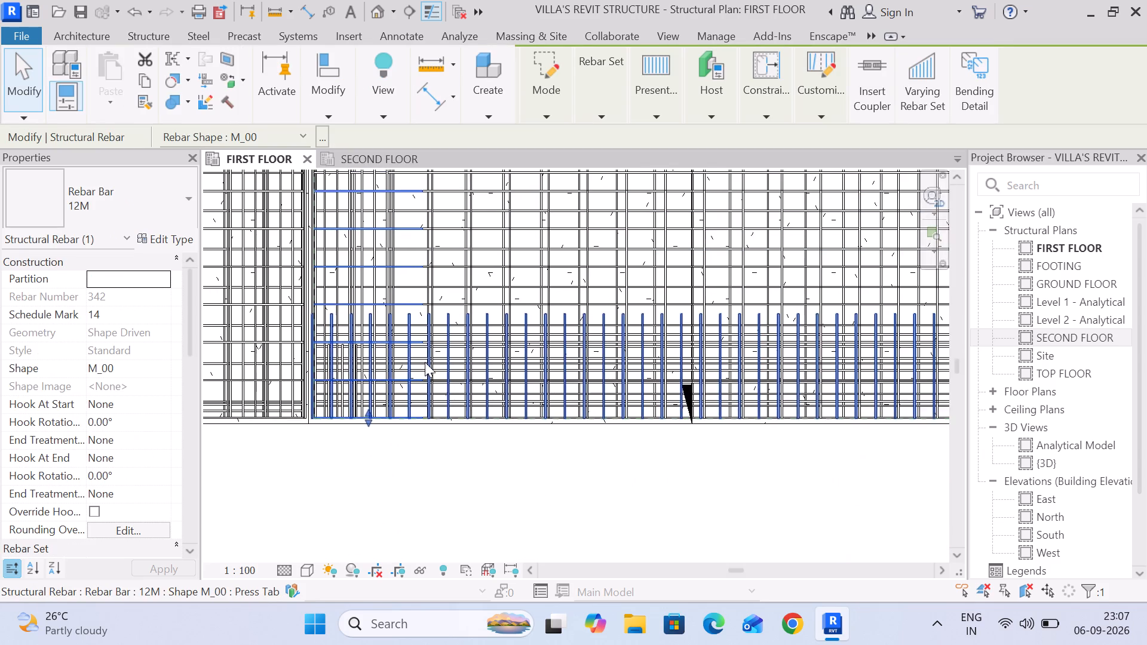
scroll(425, 362, down, 6)
middle_drag(463, 234, 492, 517)
scroll(446, 373, up, 13)
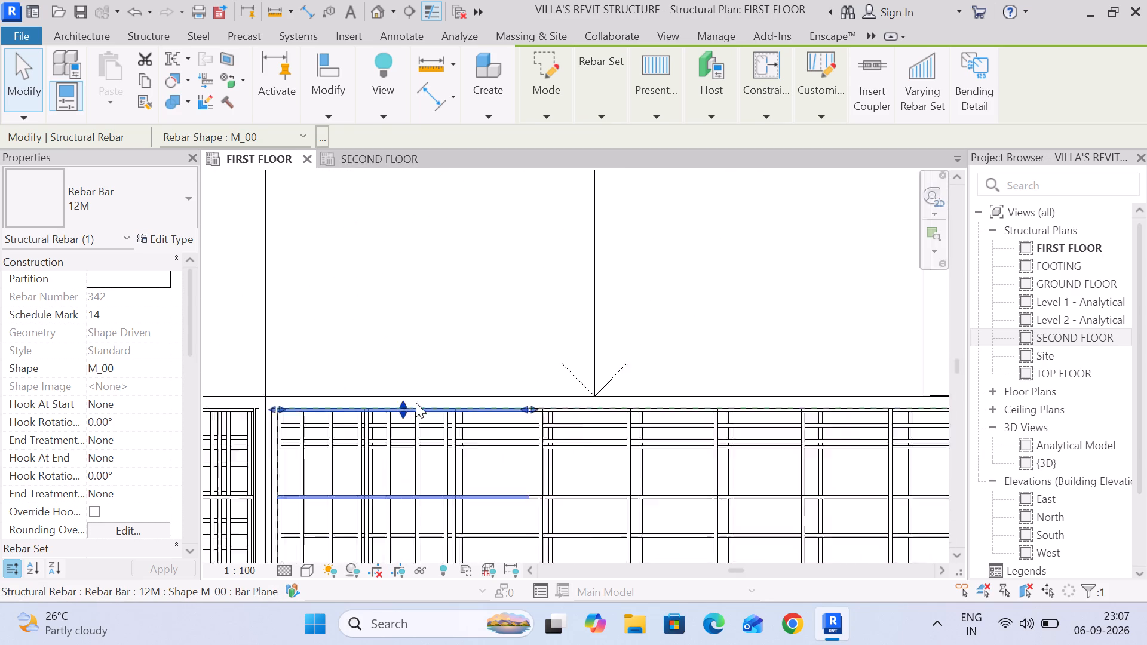
scroll(416, 403, up, 2)
scroll(416, 405, down, 12)
middle_drag(504, 463, 482, 352)
scroll(486, 362, down, 5)
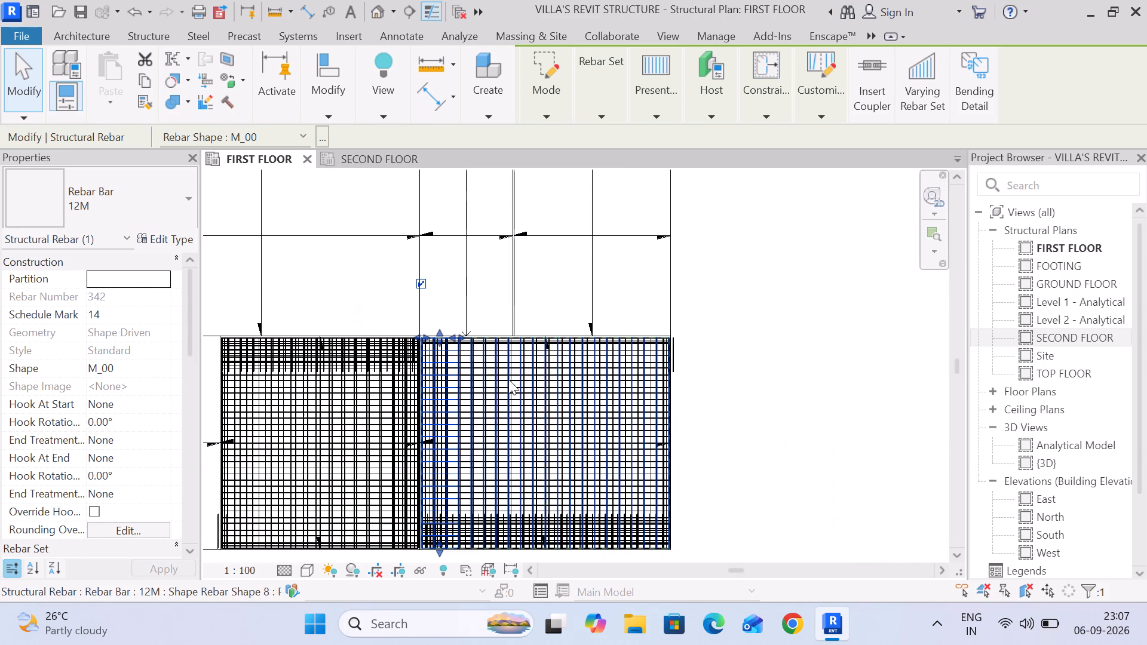
click(804, 394)
scroll(413, 510, up, 2)
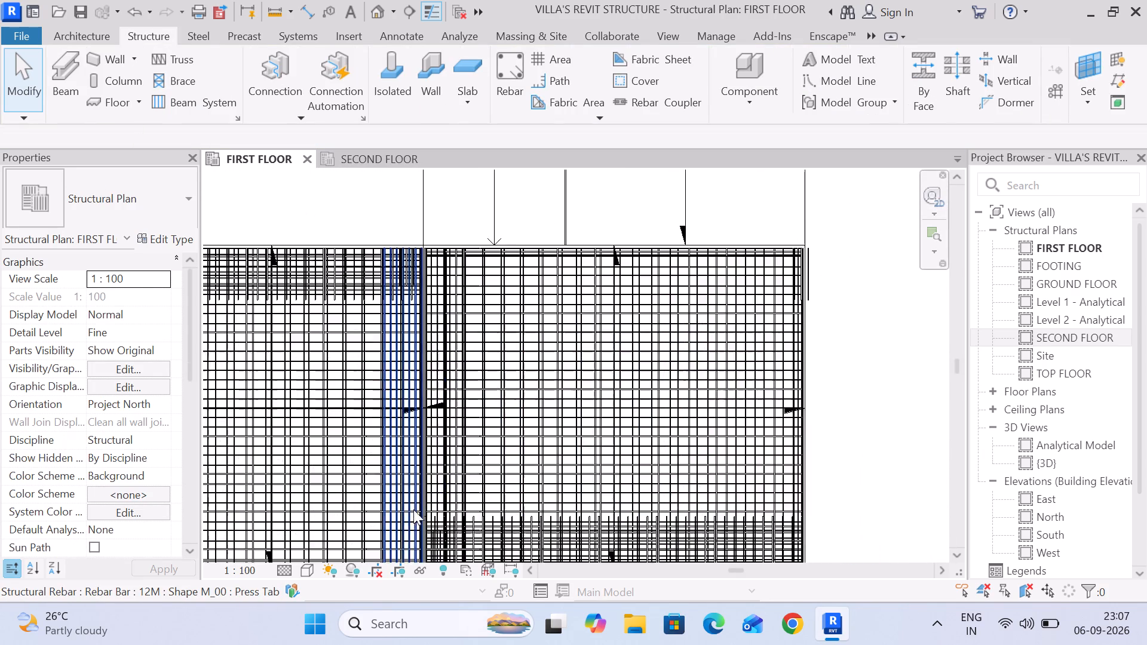
scroll(413, 509, up, 6)
middle_drag(462, 514, 471, 188)
scroll(468, 242, up, 9)
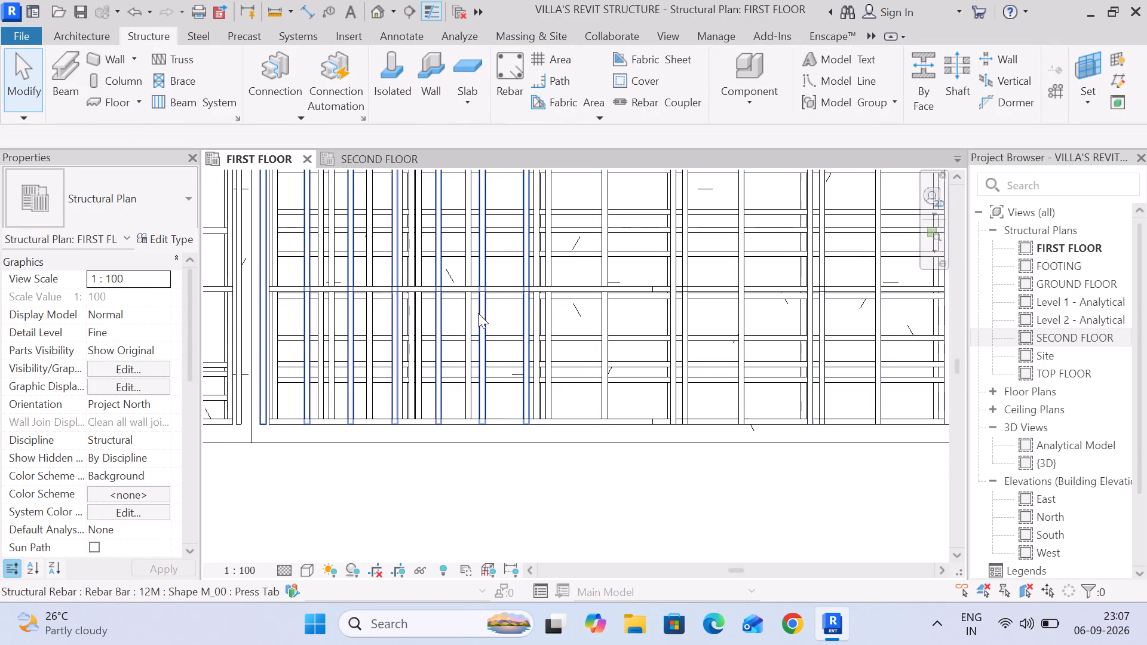
click(458, 373)
scroll(476, 319, down, 6)
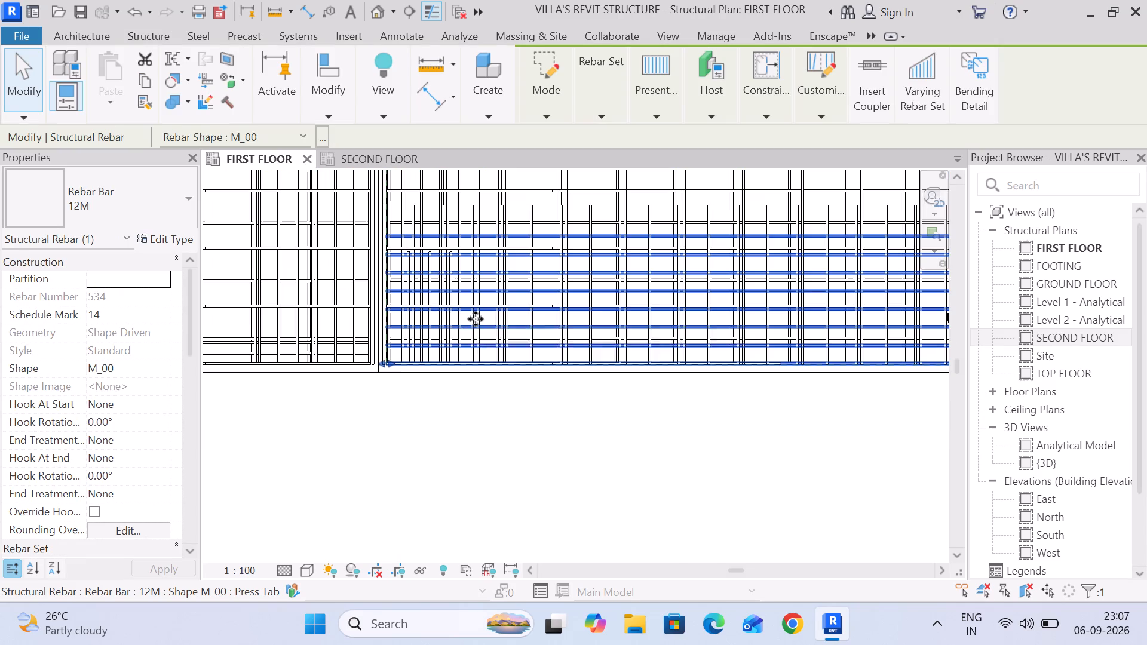
middle_drag(474, 327, 469, 431)
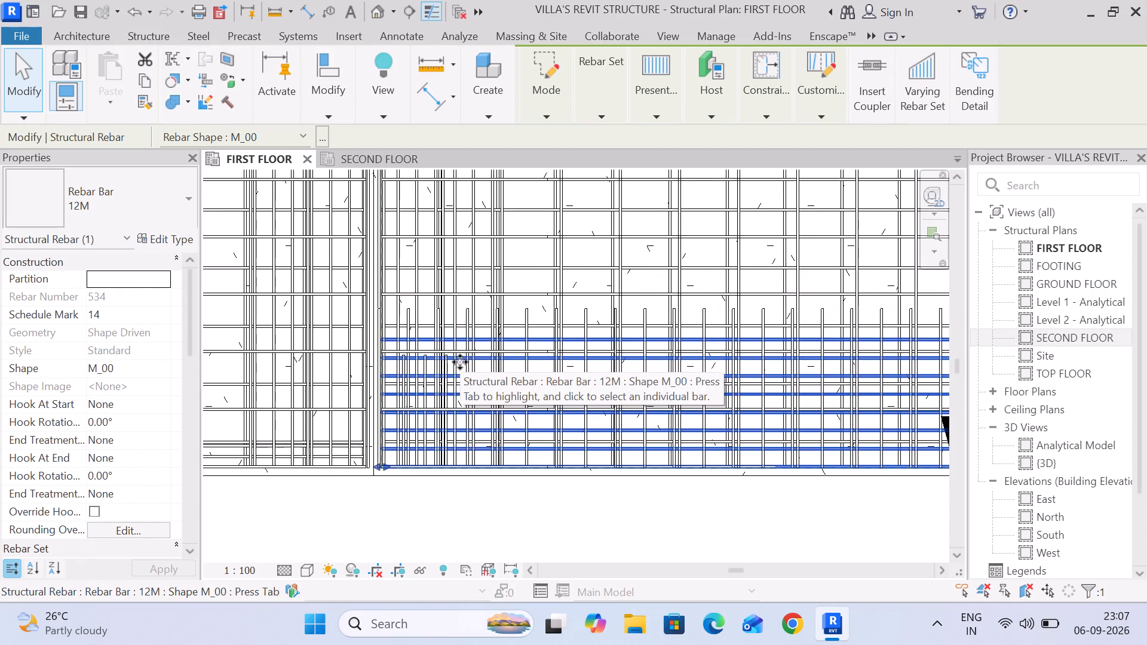
scroll(460, 362, down, 6)
click(480, 458)
middle_drag(469, 269, 437, 497)
scroll(474, 212, up, 10)
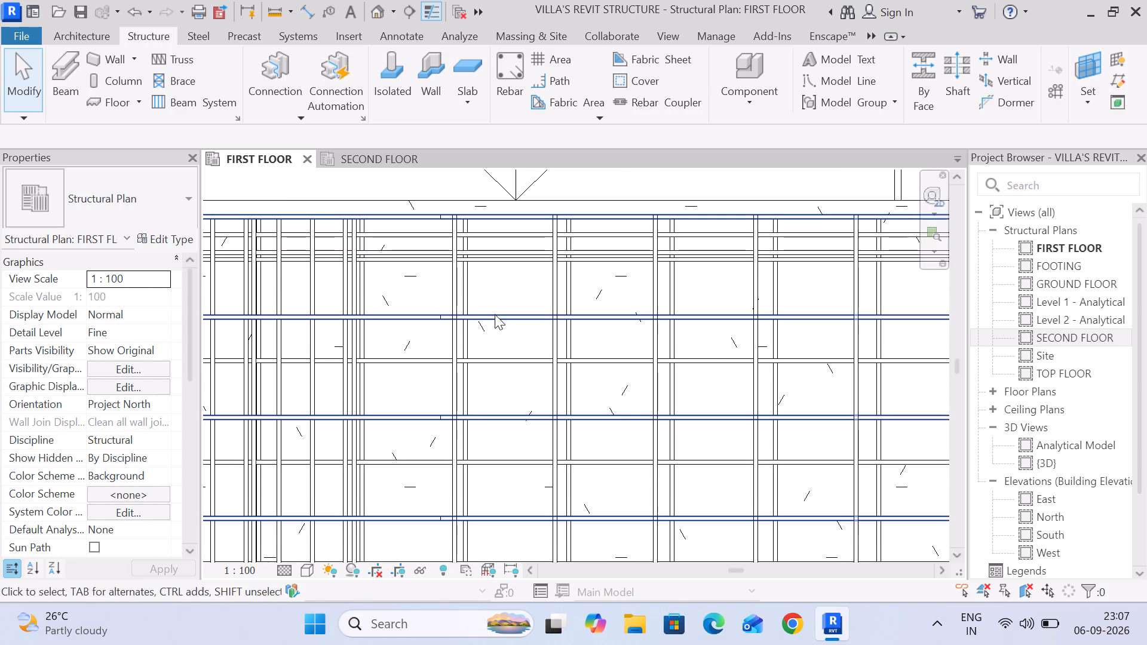
scroll(490, 277, down, 5)
middle_drag(488, 277, 497, 234)
scroll(498, 234, up, 1)
scroll(513, 241, down, 14)
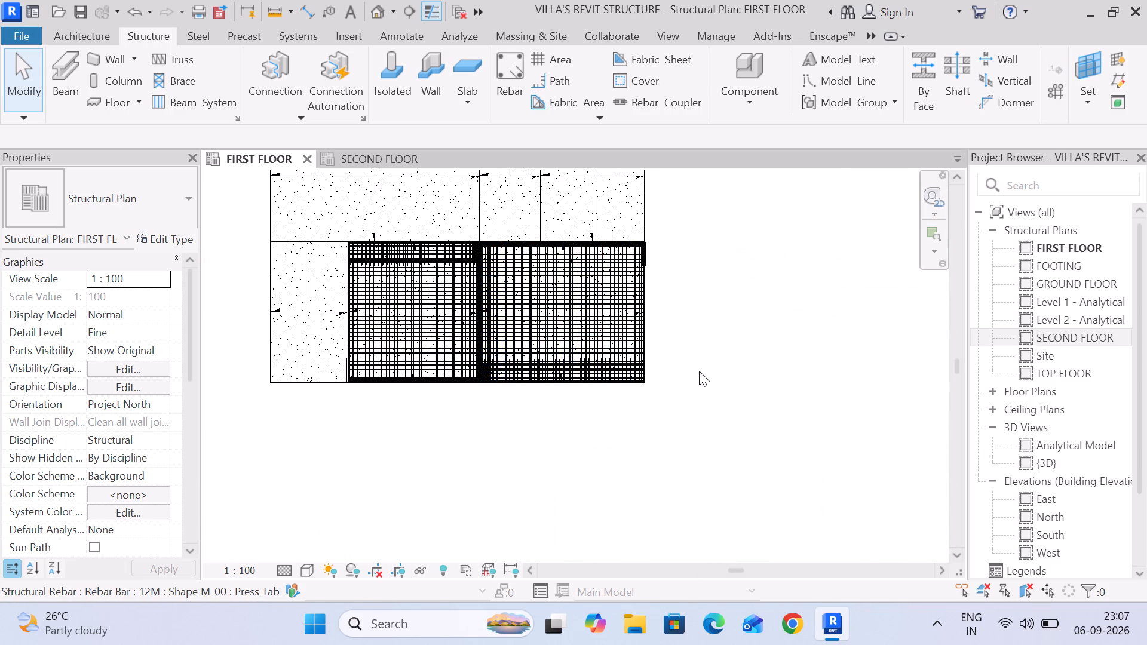
scroll(699, 371, down, 1)
middle_drag(697, 371, 614, 354)
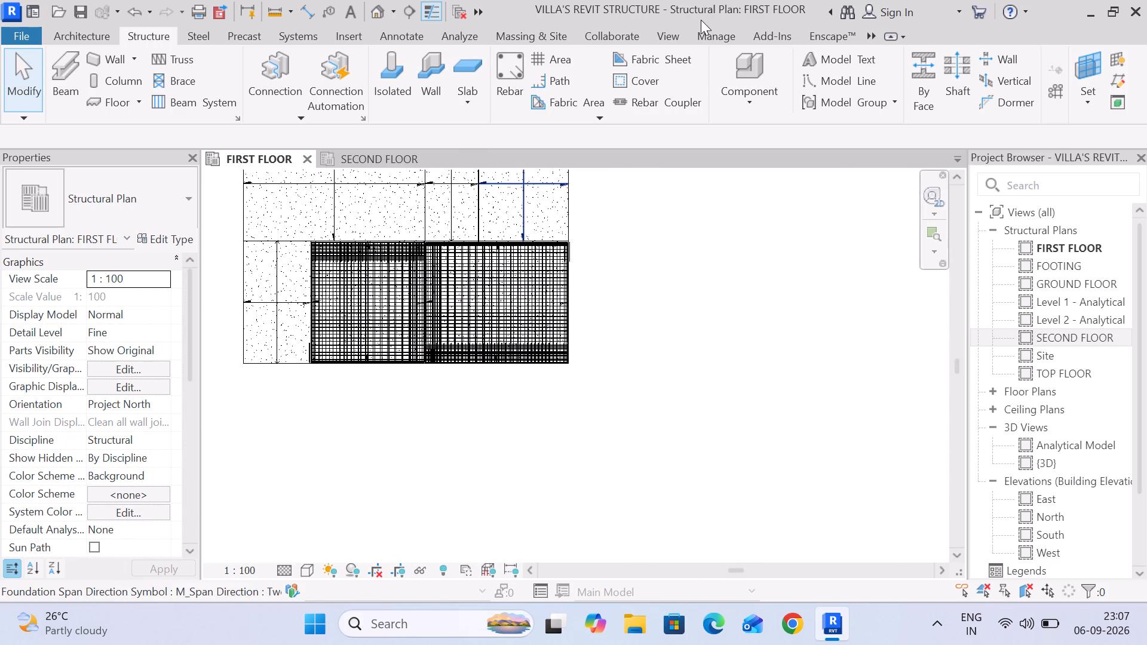
Draw a vertical building section line through the lower-right reinforced slab, extending past its upper and lower edges.
click(408, 14)
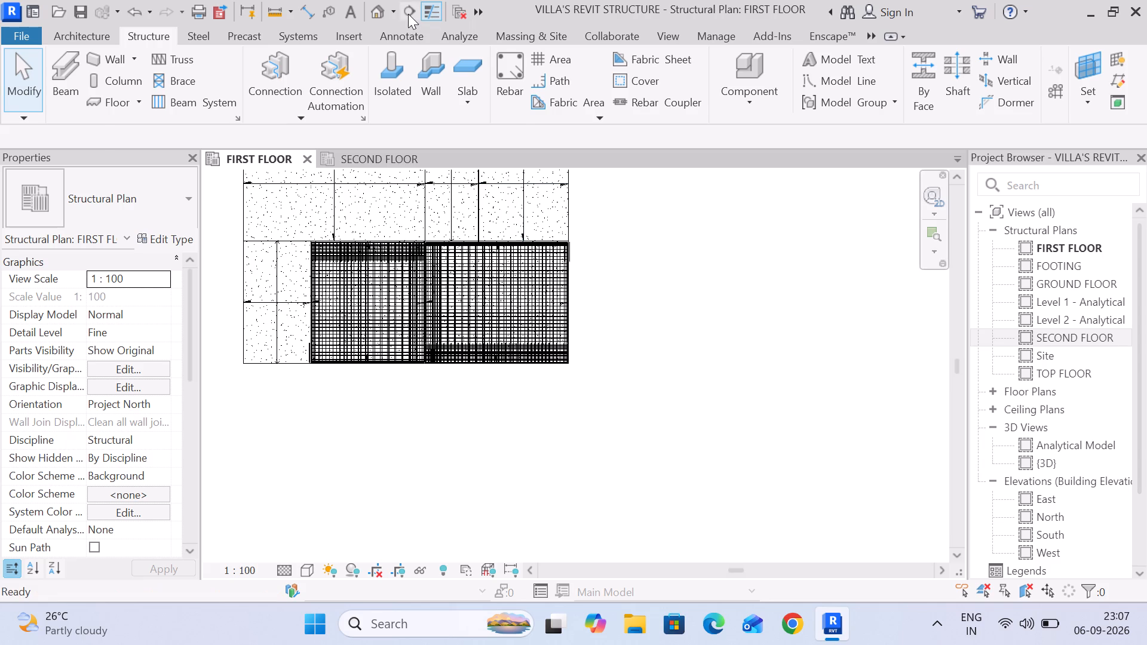
click(507, 217)
click(506, 386)
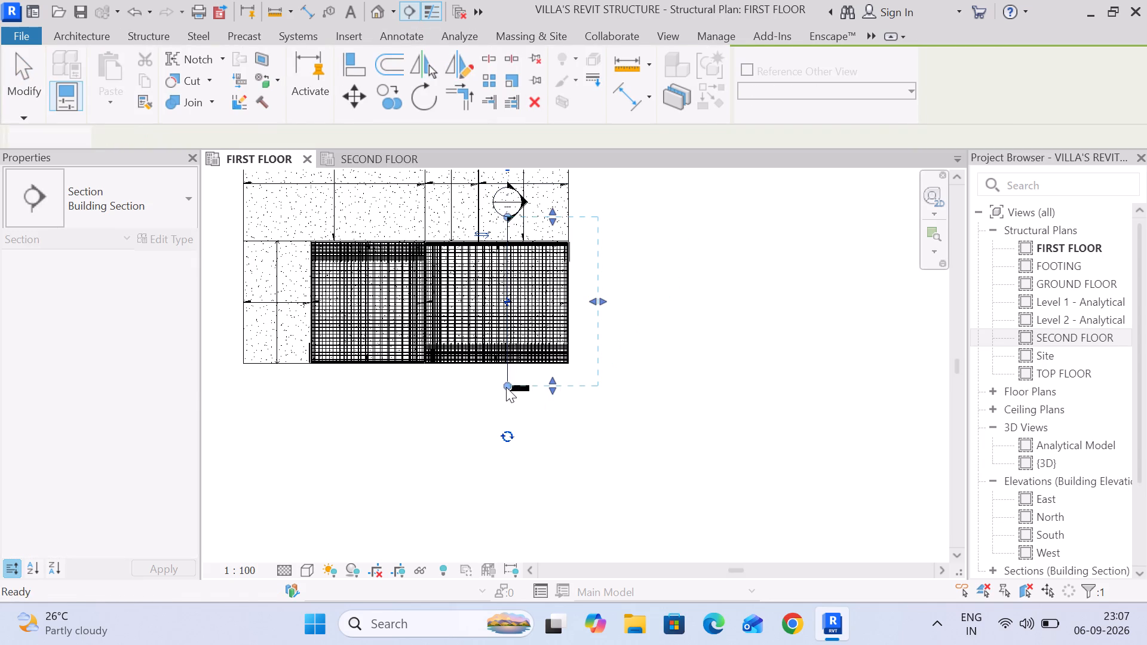
Draw a horizontal building section line across the full bottom row of slabs, extending past both ends.
click(406, 15)
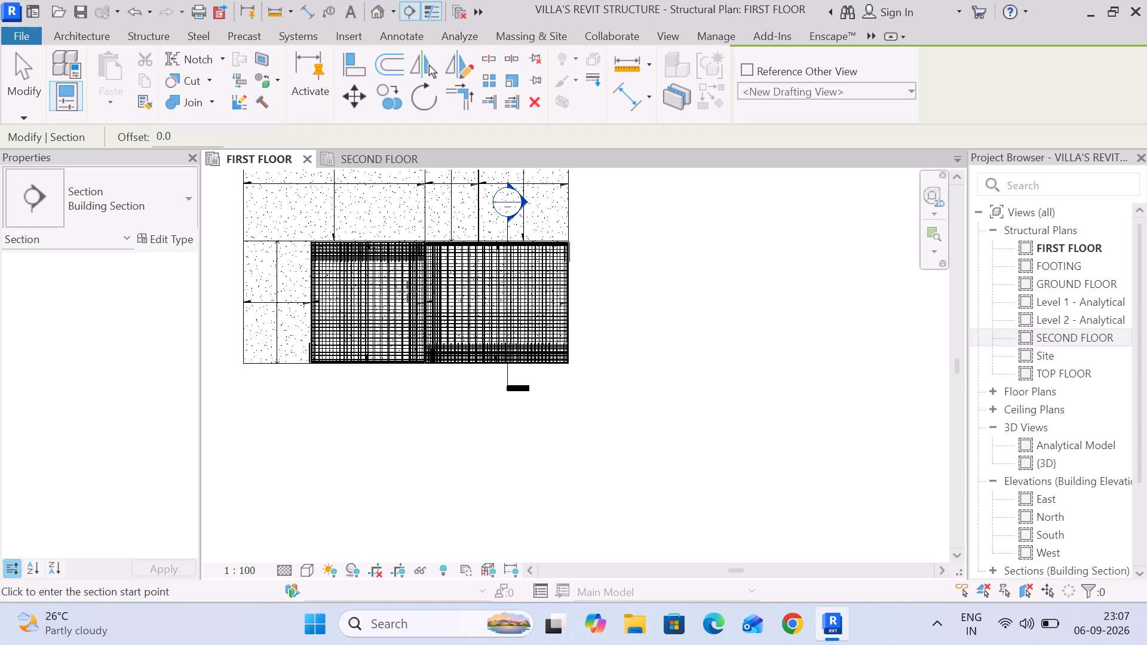
click(224, 300)
click(602, 299)
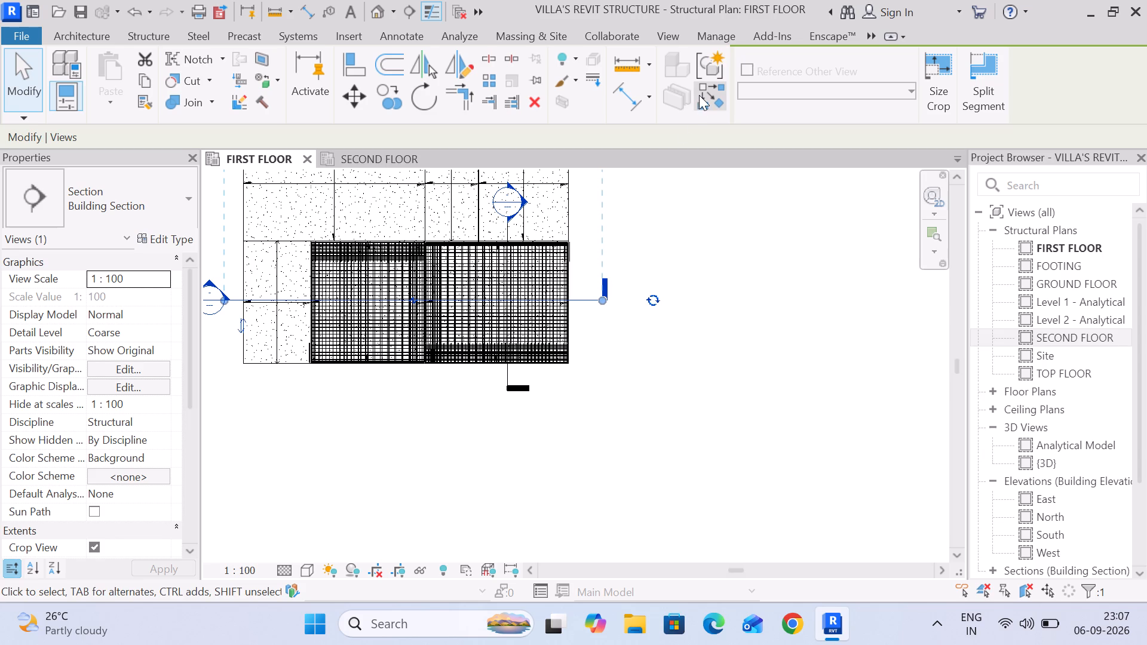
click(5, 76)
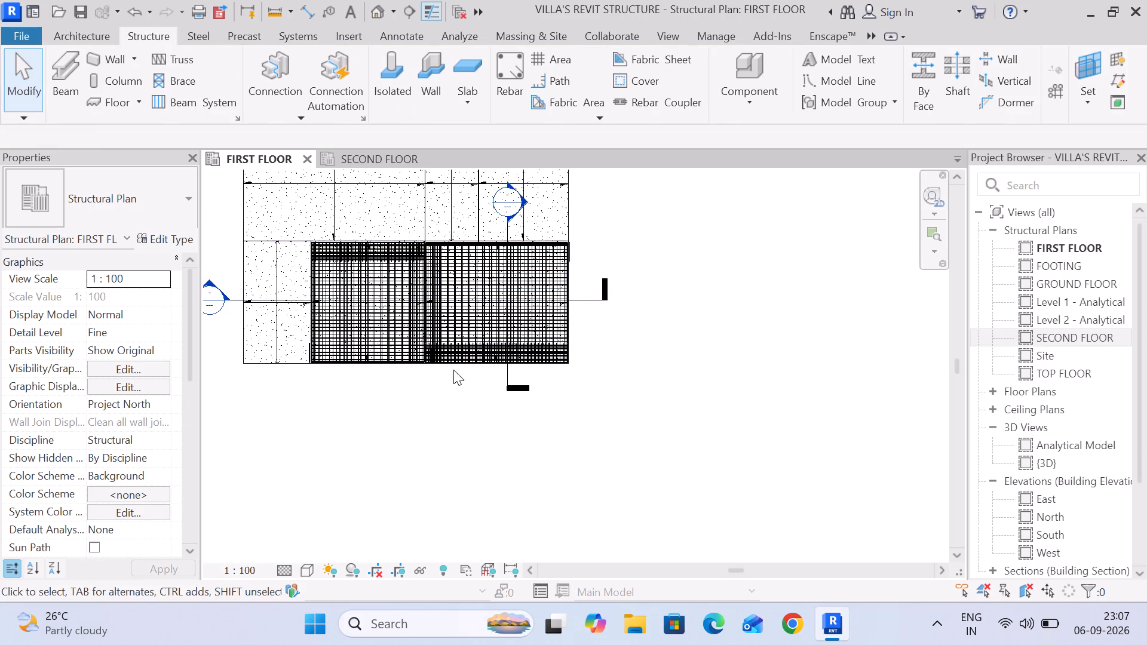
Shorten the vertical section's view depth so its far boundary lies just beyond the cut line, inside the lower-right slab.
scroll(496, 373, up, 1)
click(510, 374)
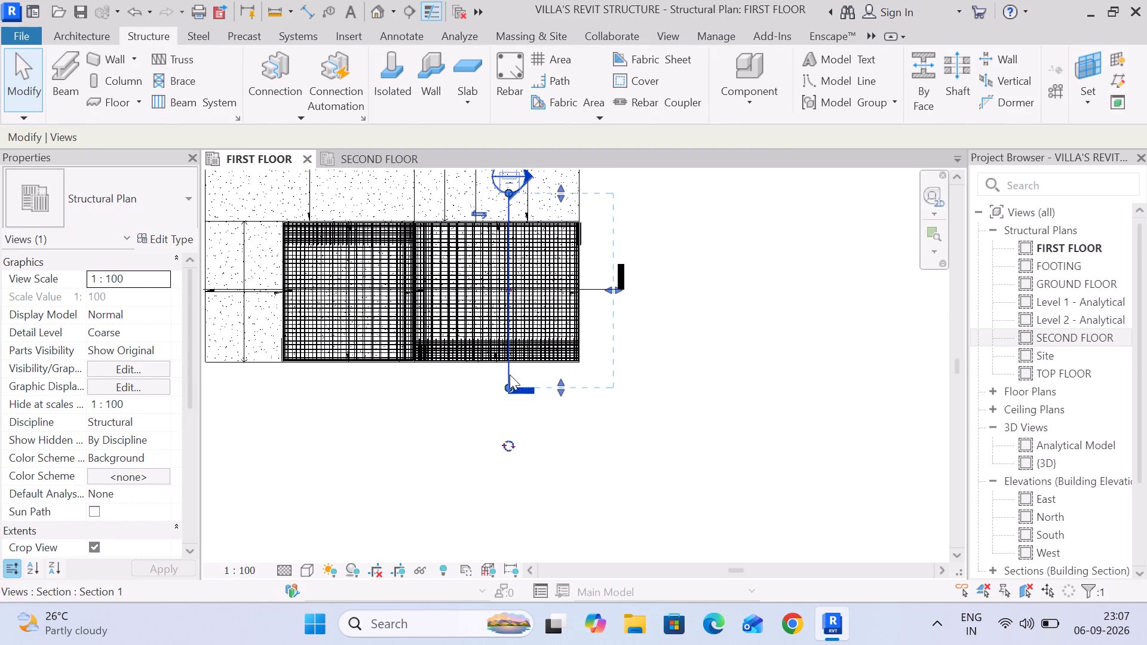
drag(615, 288, 536, 294)
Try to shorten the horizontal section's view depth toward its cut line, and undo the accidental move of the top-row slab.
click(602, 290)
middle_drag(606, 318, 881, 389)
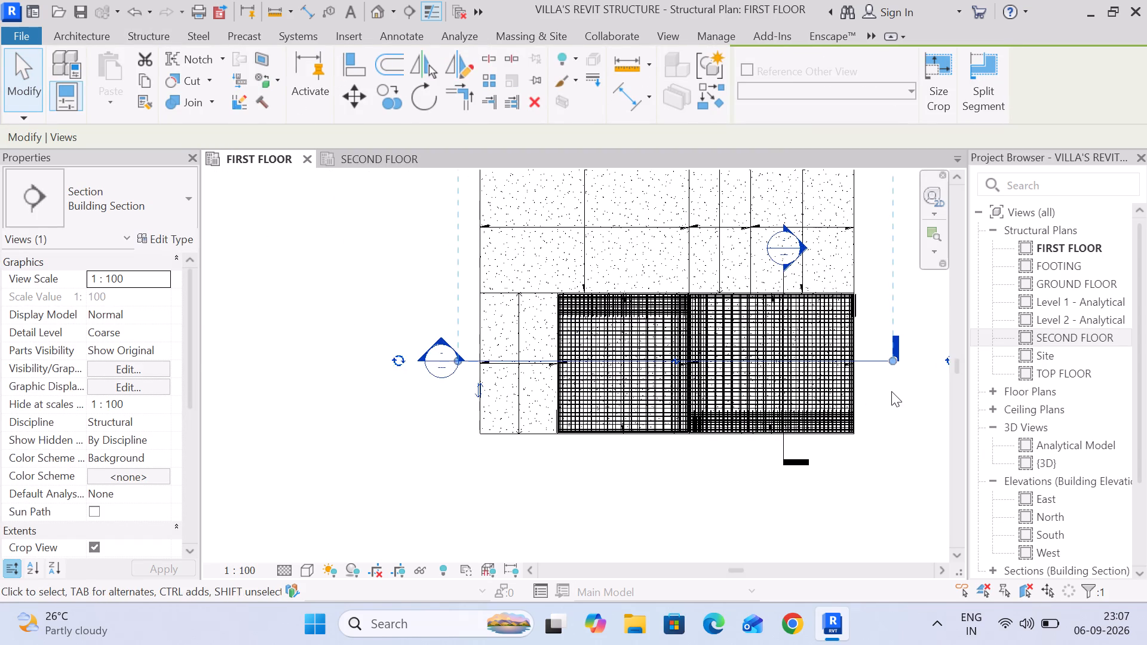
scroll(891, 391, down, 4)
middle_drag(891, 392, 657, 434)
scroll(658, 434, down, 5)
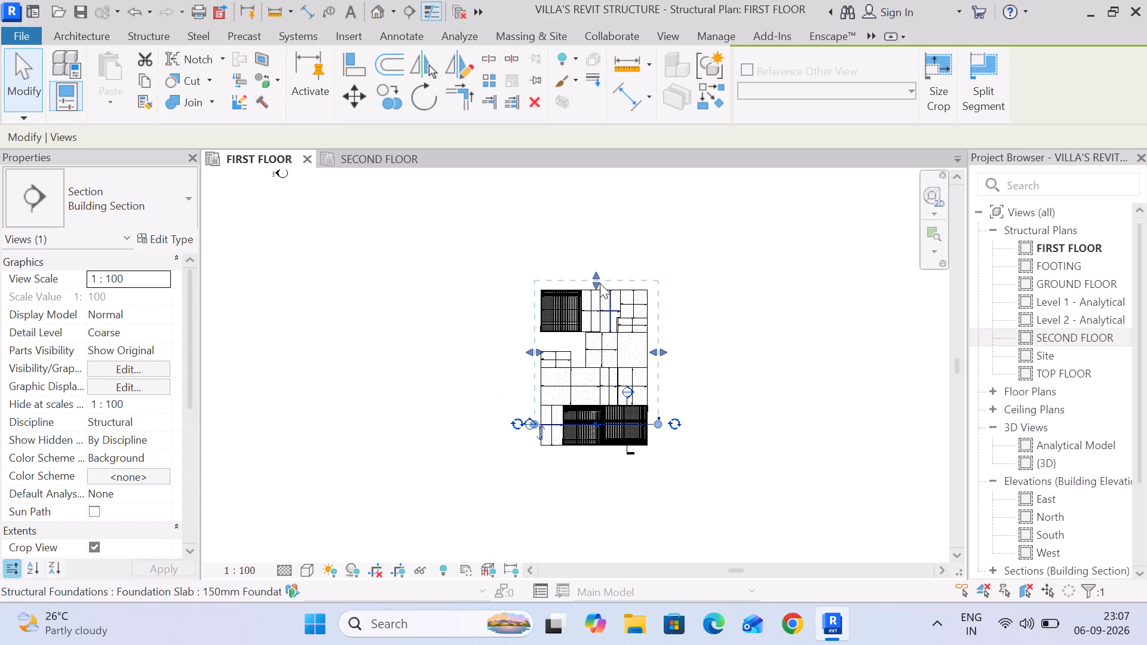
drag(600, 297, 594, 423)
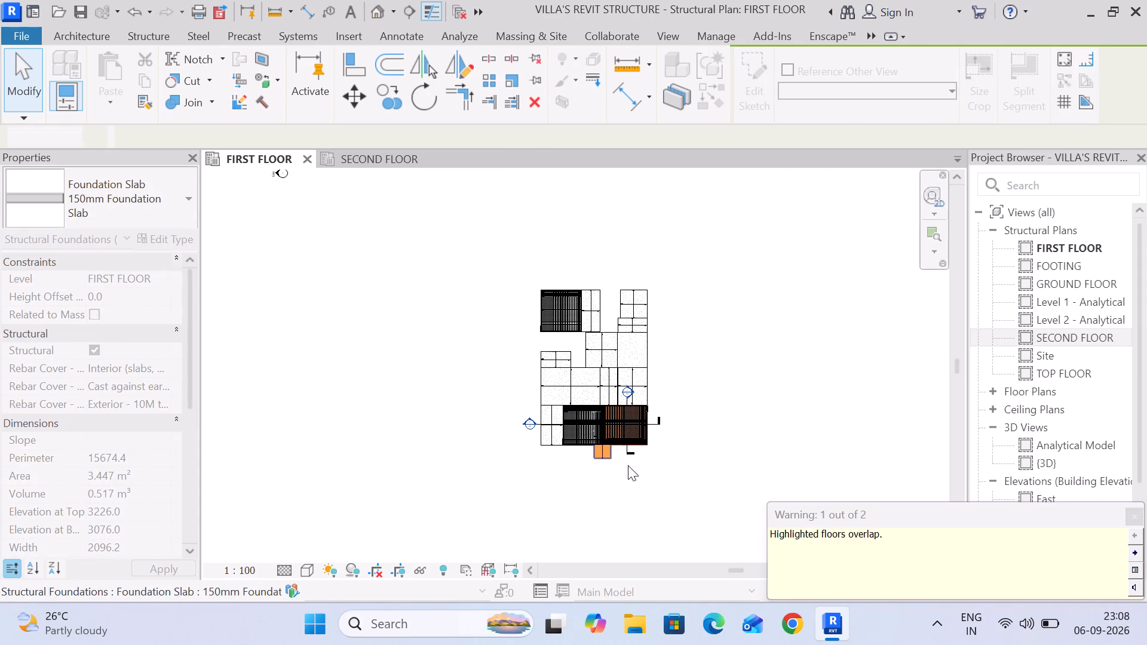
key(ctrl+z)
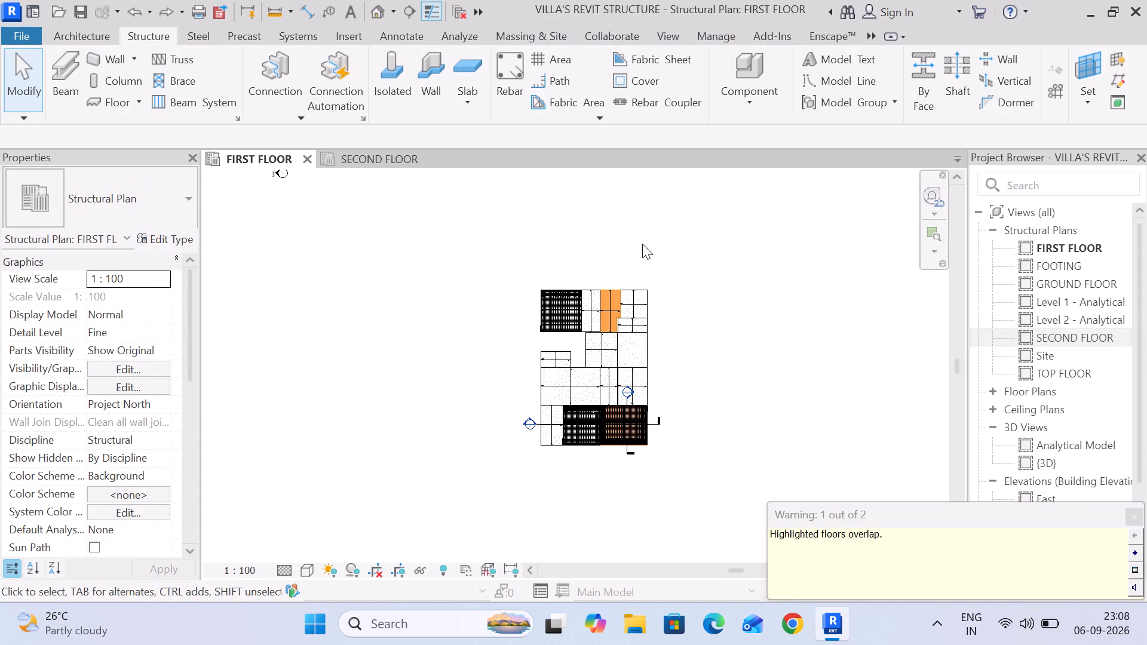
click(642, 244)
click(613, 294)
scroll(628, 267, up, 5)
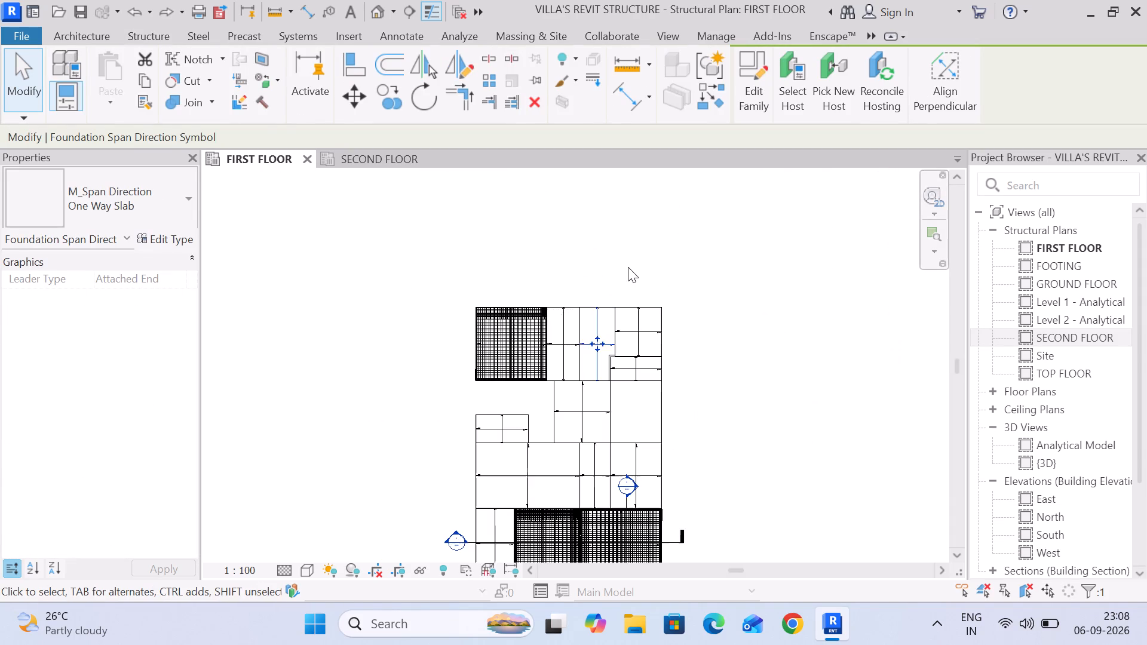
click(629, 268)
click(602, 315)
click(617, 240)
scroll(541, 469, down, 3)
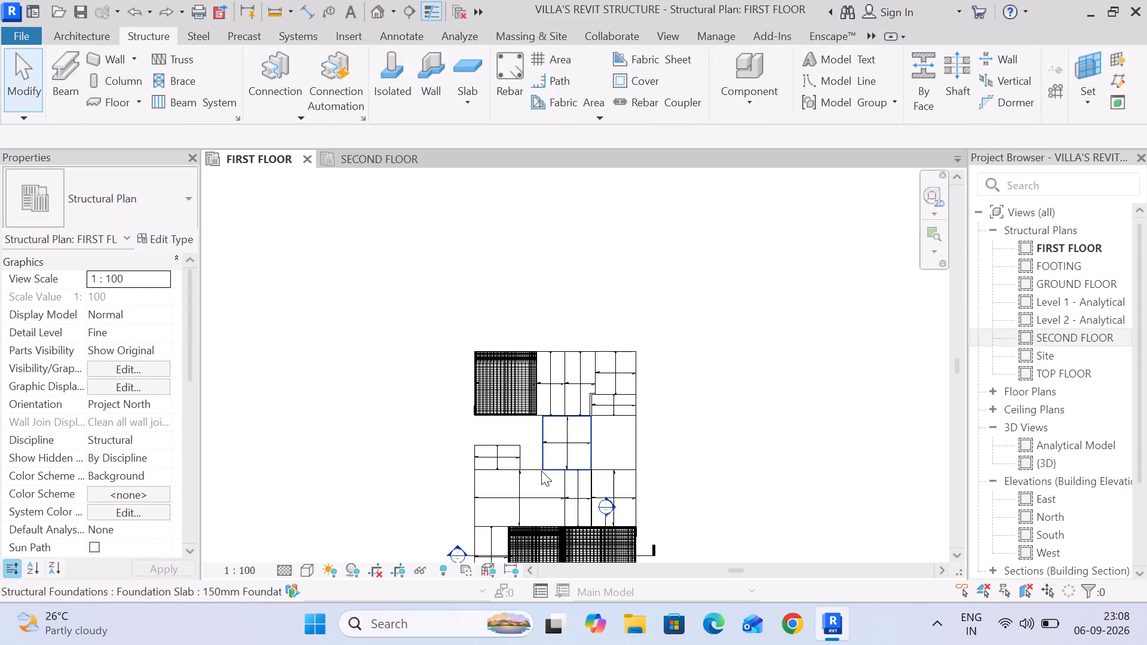
Shorten the horizontal section's view depth so its far boundary lies just above the cut line, inside the bottom-row reinforced slabs.
middle_drag(476, 548, 508, 396)
scroll(510, 396, up, 12)
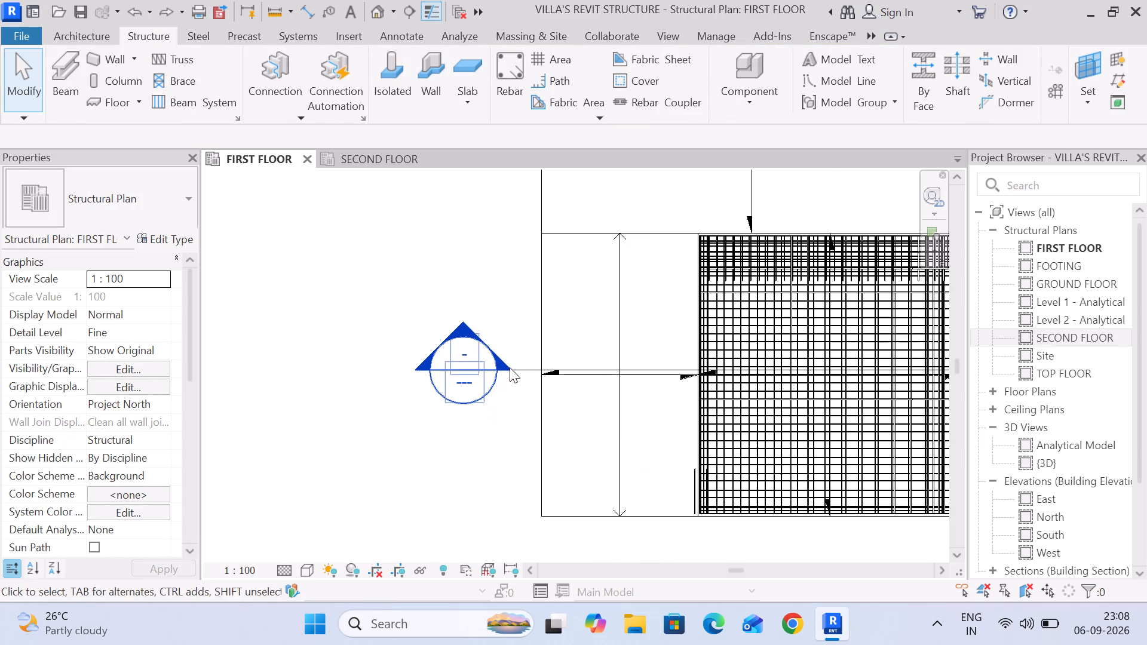
click(510, 367)
click(516, 389)
click(522, 375)
scroll(522, 374, down, 4)
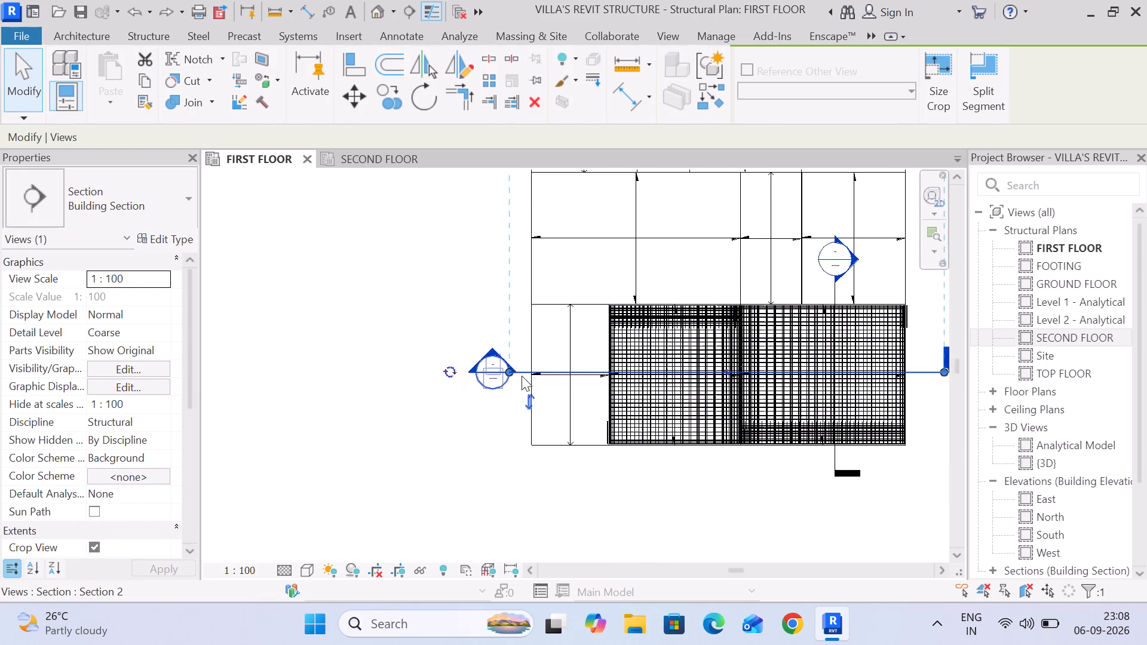
scroll(522, 376, down, 8)
middle_drag(495, 436, 465, 481)
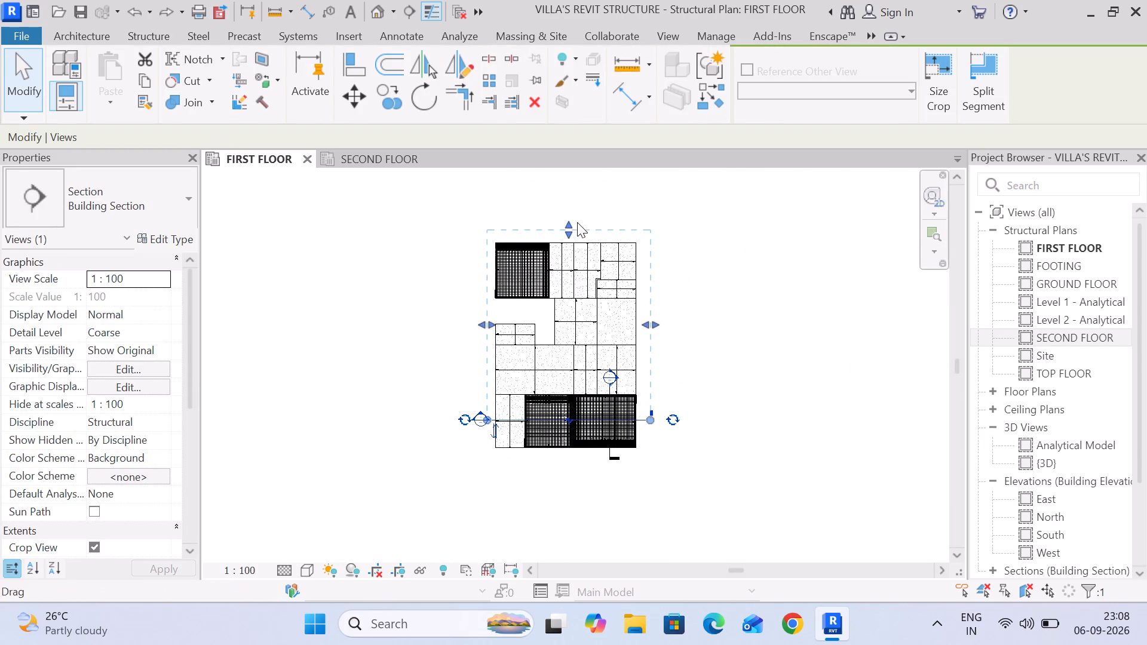
drag(575, 225, 576, 355)
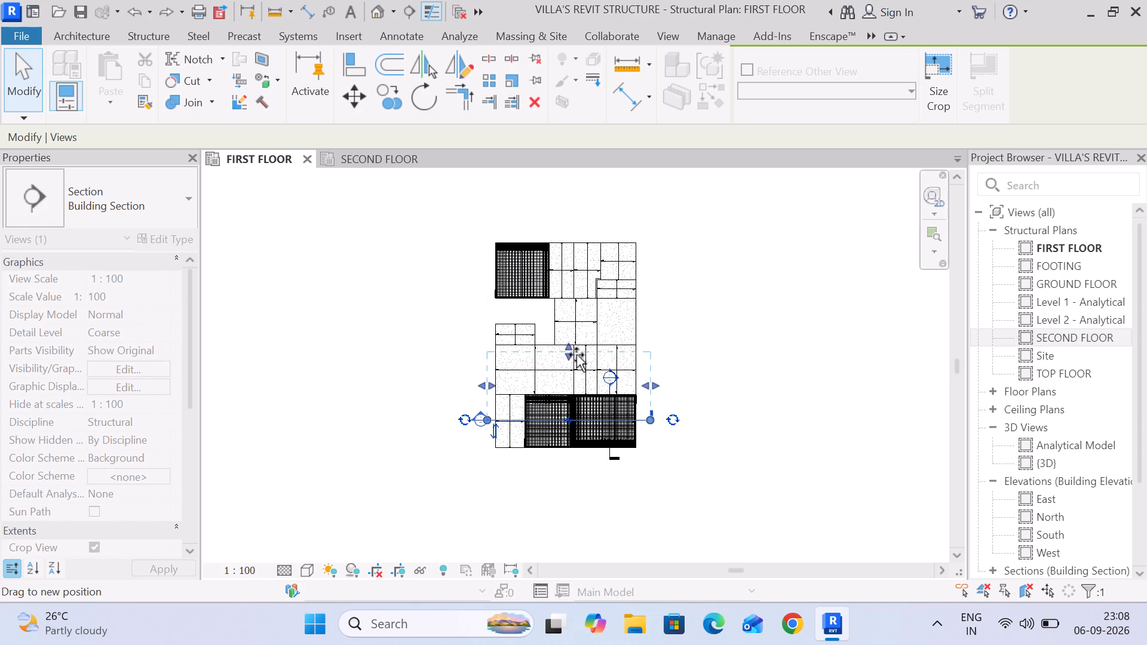
drag(576, 355, 584, 388)
scroll(584, 394, up, 12)
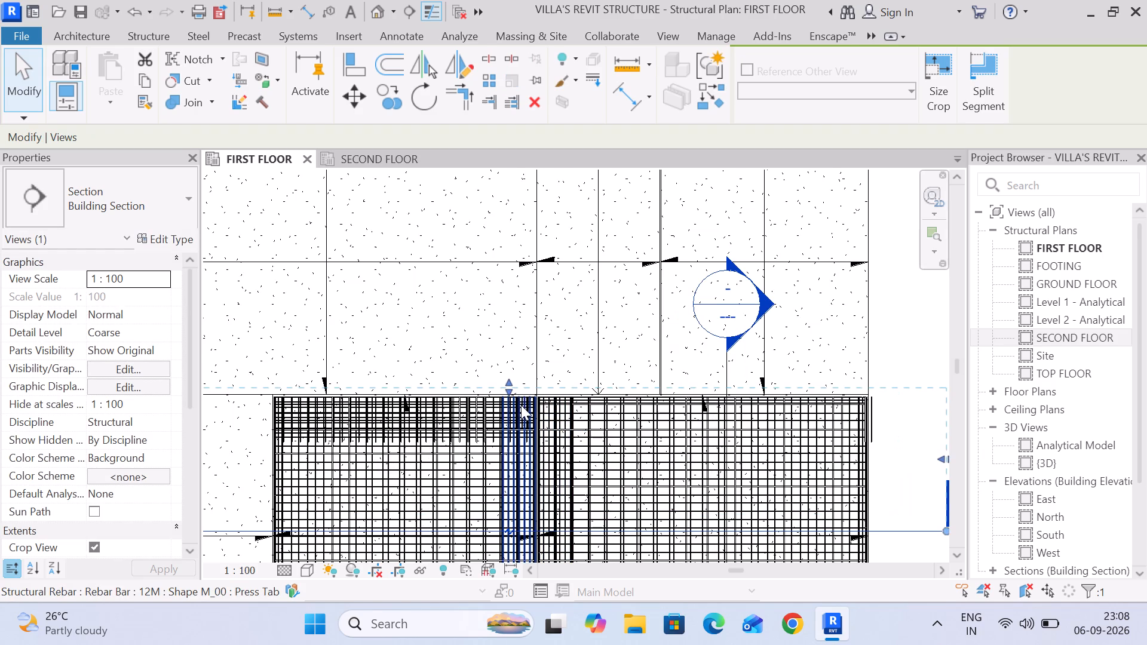
drag(510, 386, 528, 483)
Pull in both side boundaries of the horizontal section's crop so they lie just outside the two reinforced bottom-row slabs.
scroll(531, 484, down, 5)
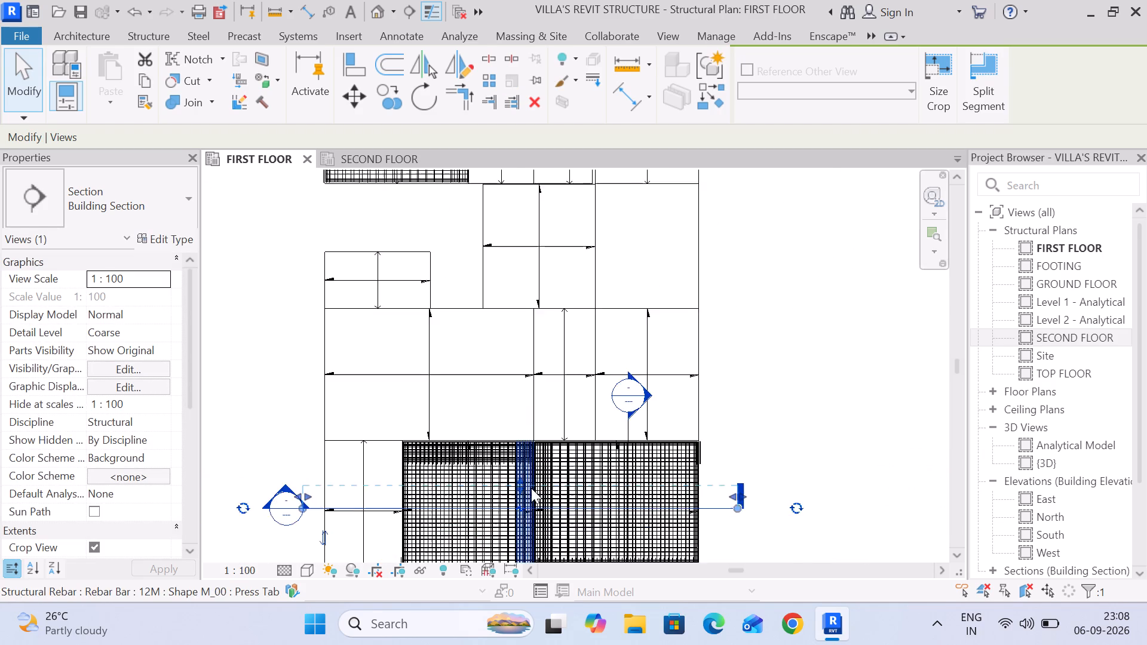
middle_drag(530, 488, 550, 368)
drag(327, 375, 408, 382)
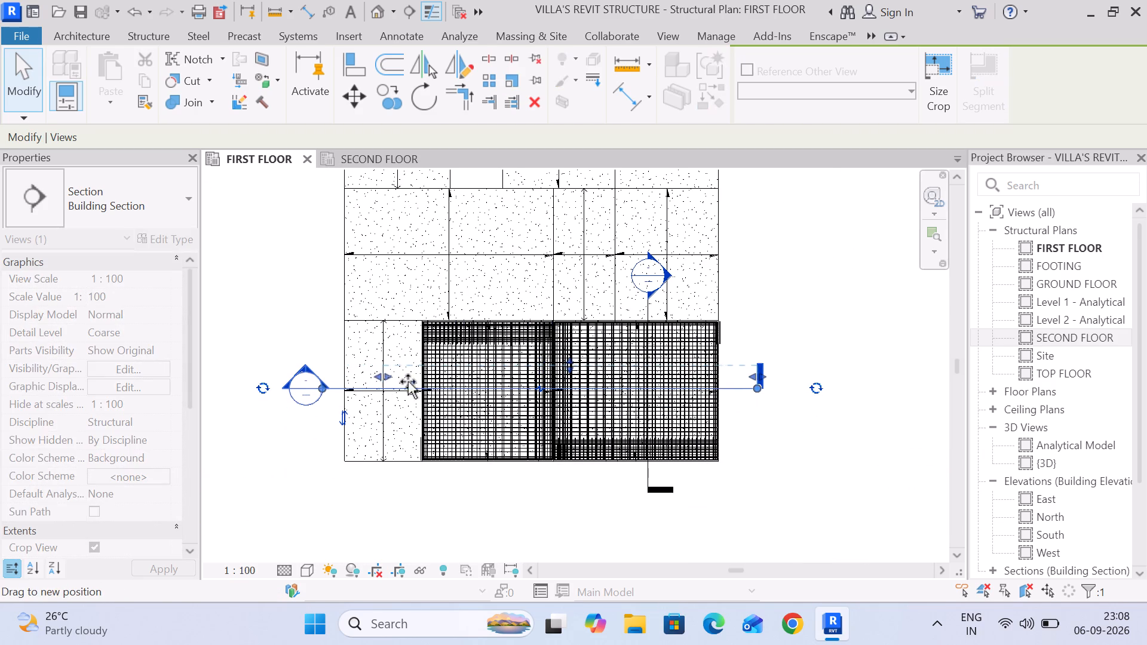
drag(408, 382, 406, 379)
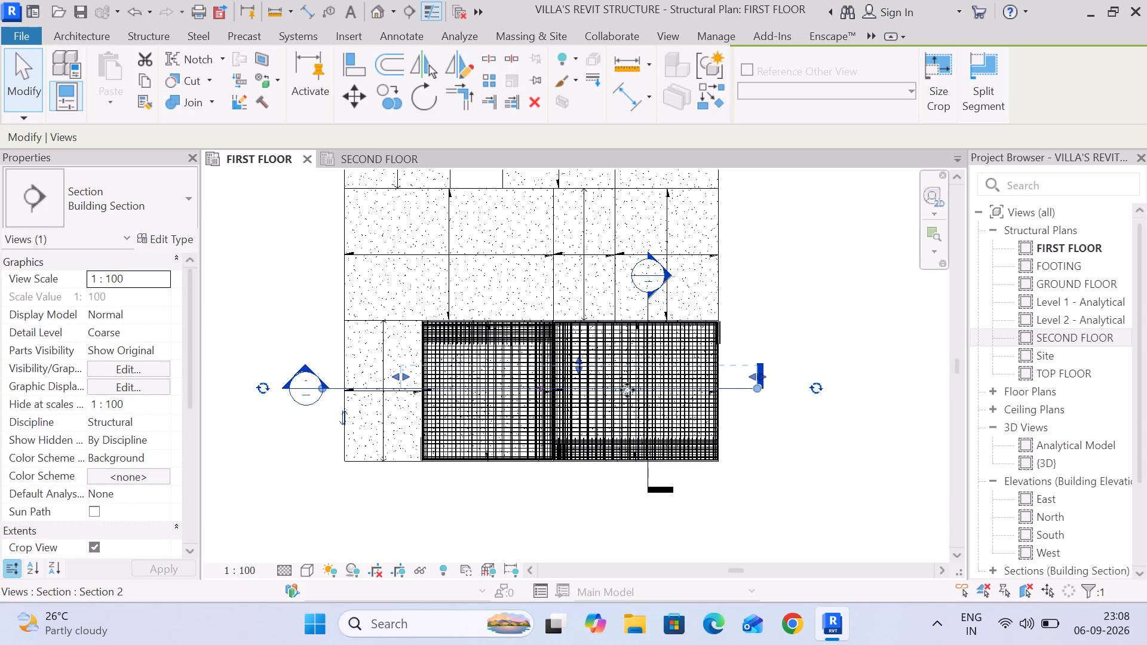
drag(750, 382, 738, 382)
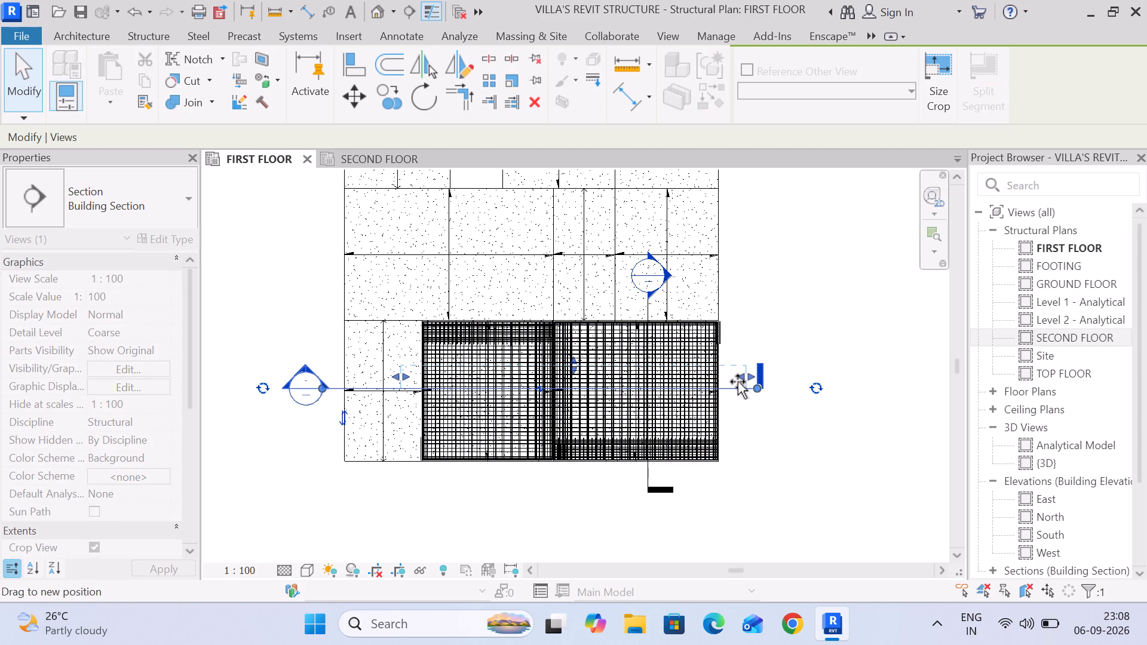
drag(738, 382, 729, 382)
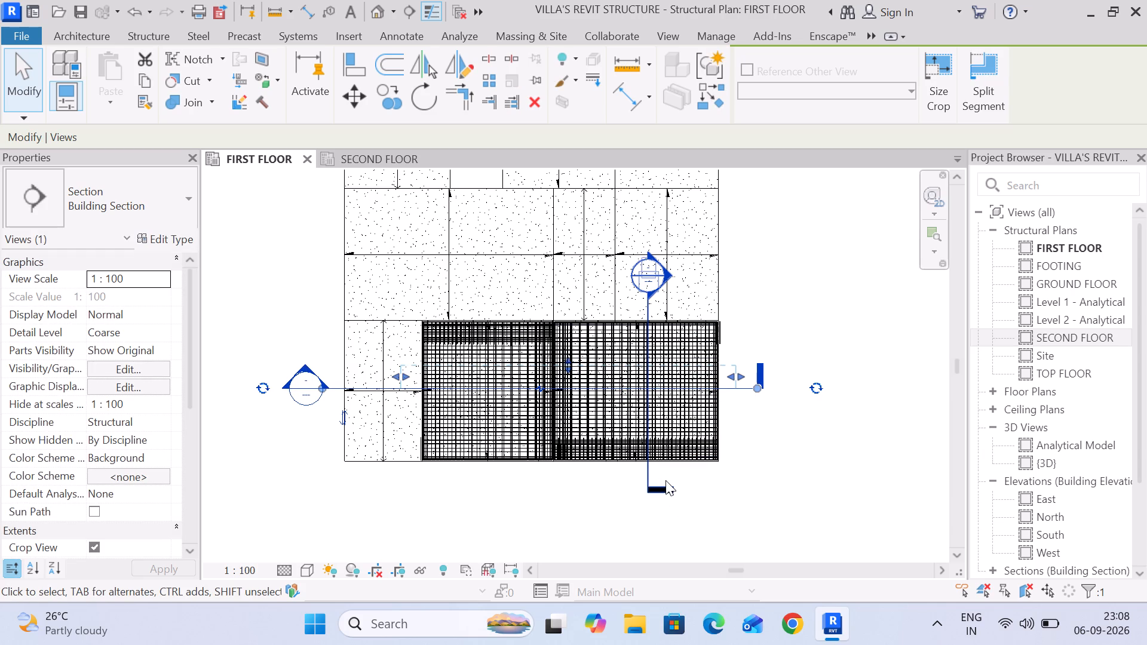
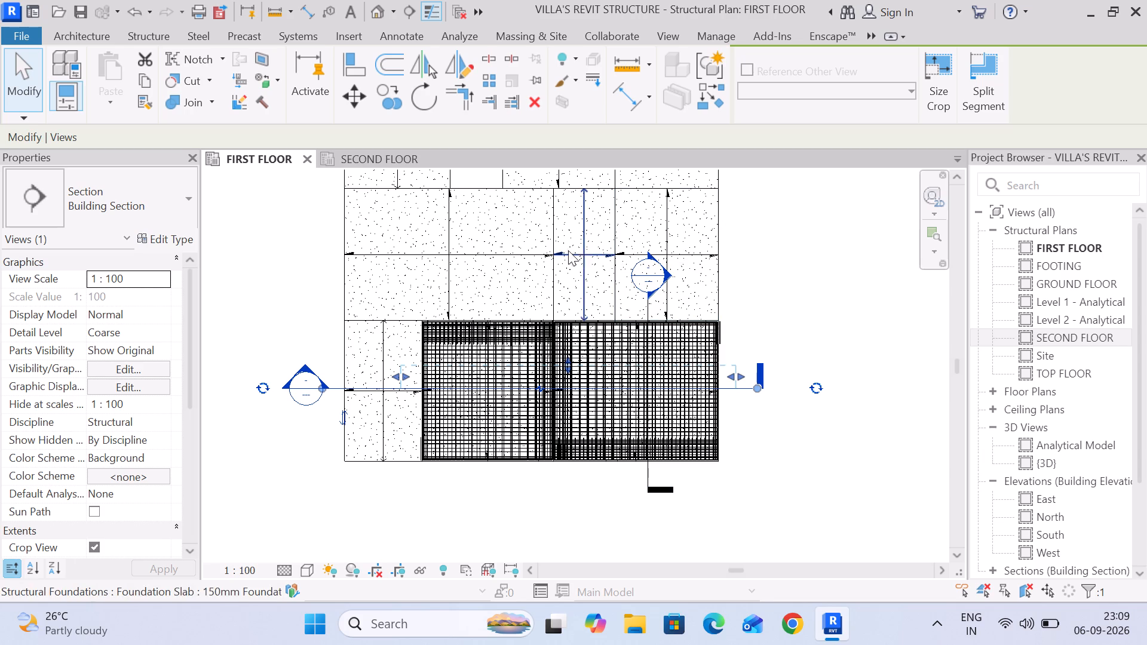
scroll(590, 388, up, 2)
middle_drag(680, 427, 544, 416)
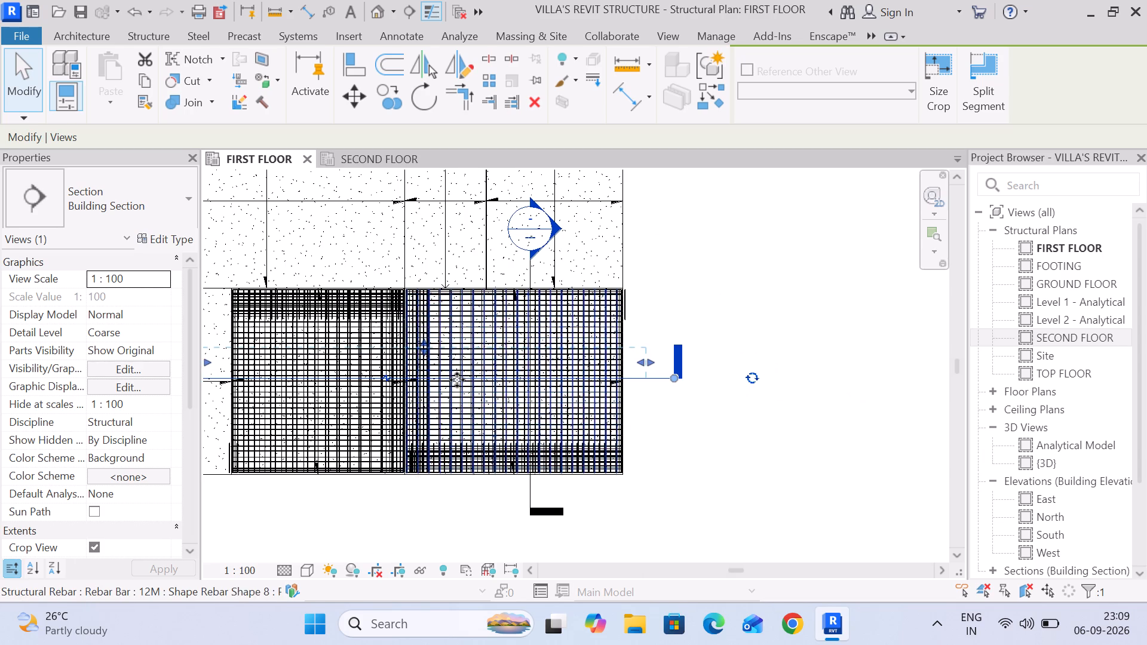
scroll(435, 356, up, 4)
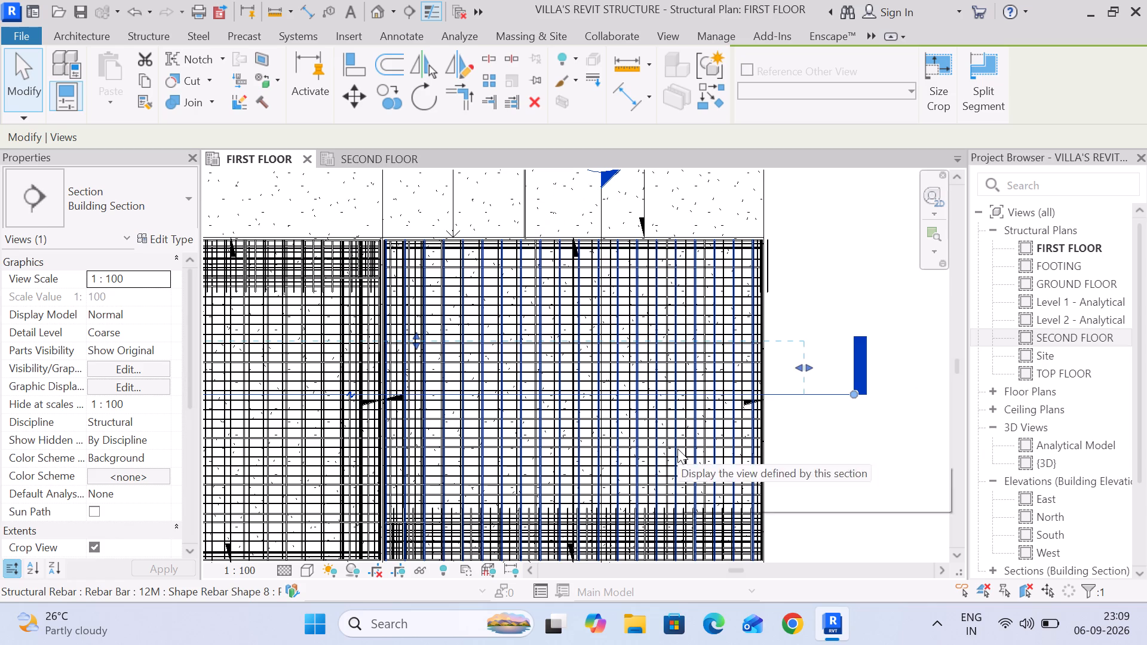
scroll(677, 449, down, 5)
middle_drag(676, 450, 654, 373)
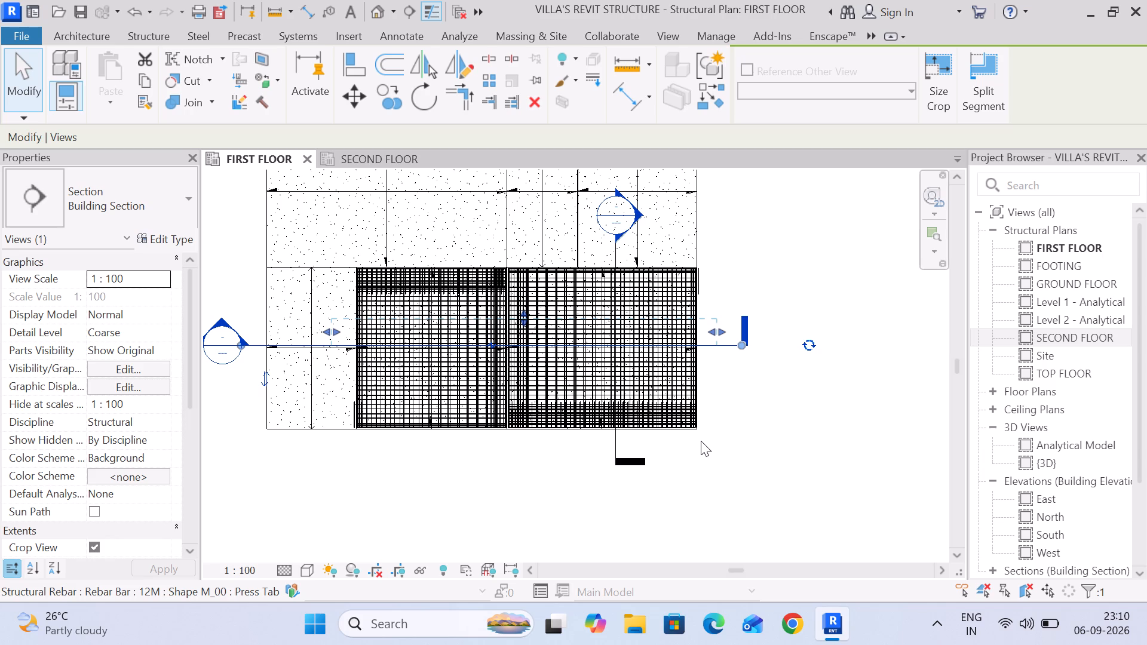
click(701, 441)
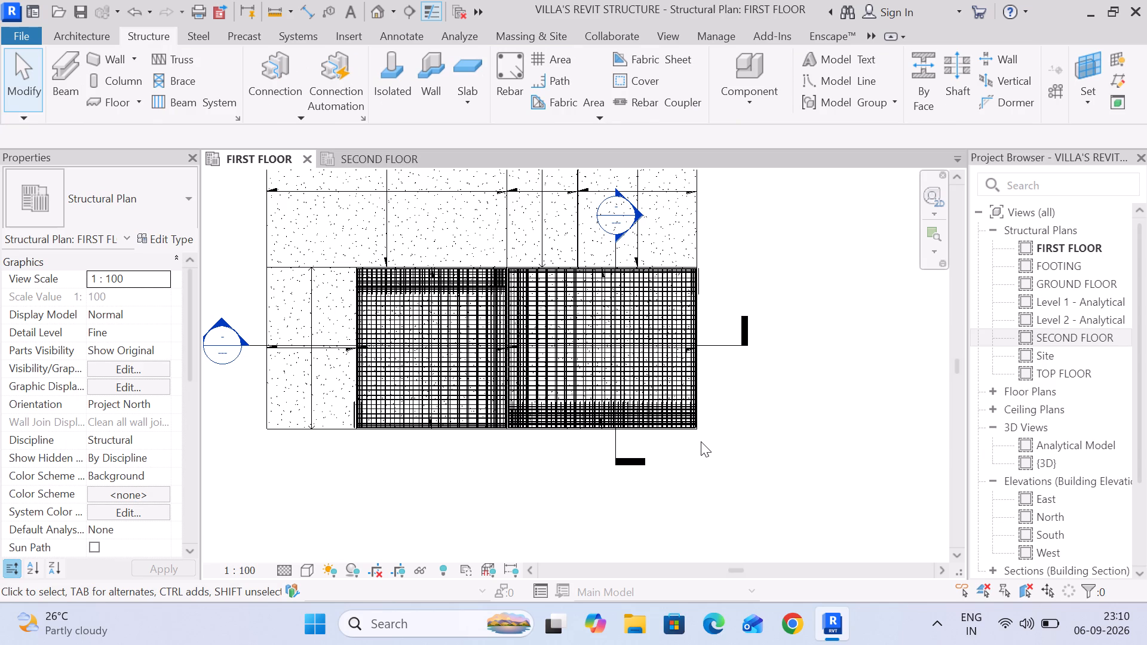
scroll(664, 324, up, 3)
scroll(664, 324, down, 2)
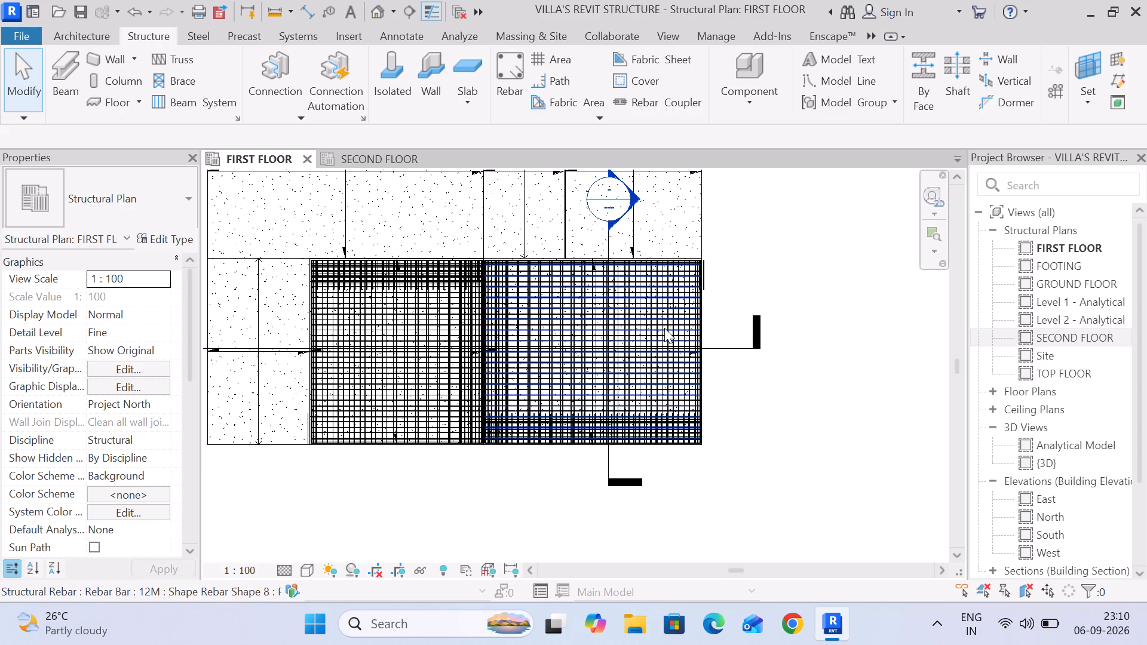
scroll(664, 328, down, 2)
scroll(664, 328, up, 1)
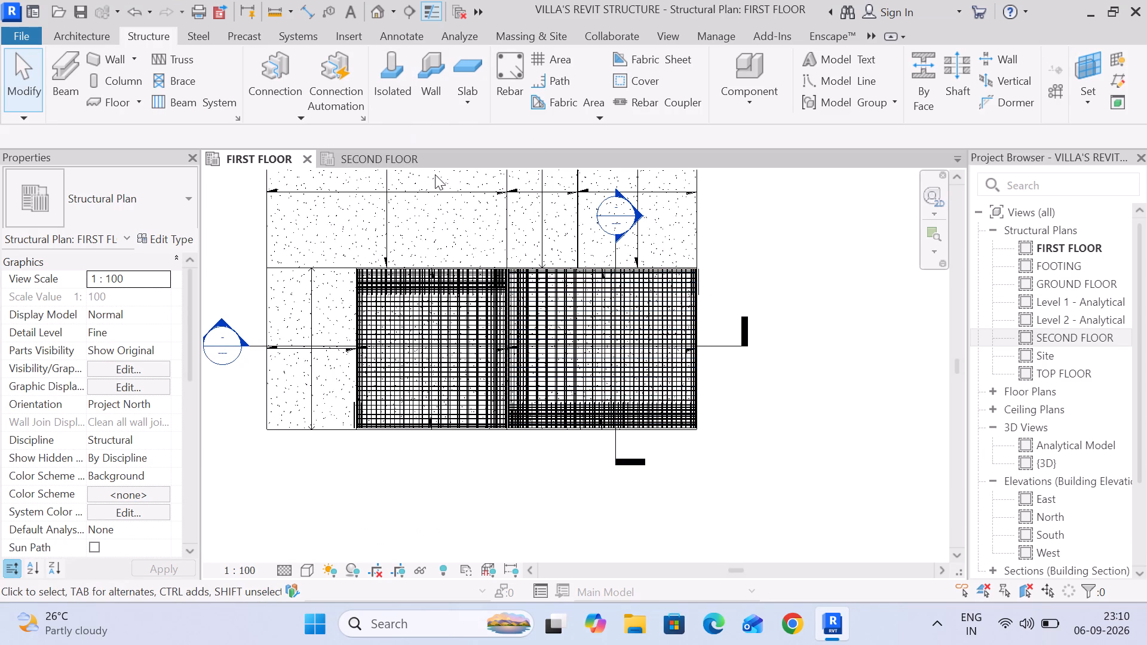
Open the view of the horizontal section cut through the two reinforced bottom-row slabs.
click(727, 343)
right_drag(725, 343, 720, 343)
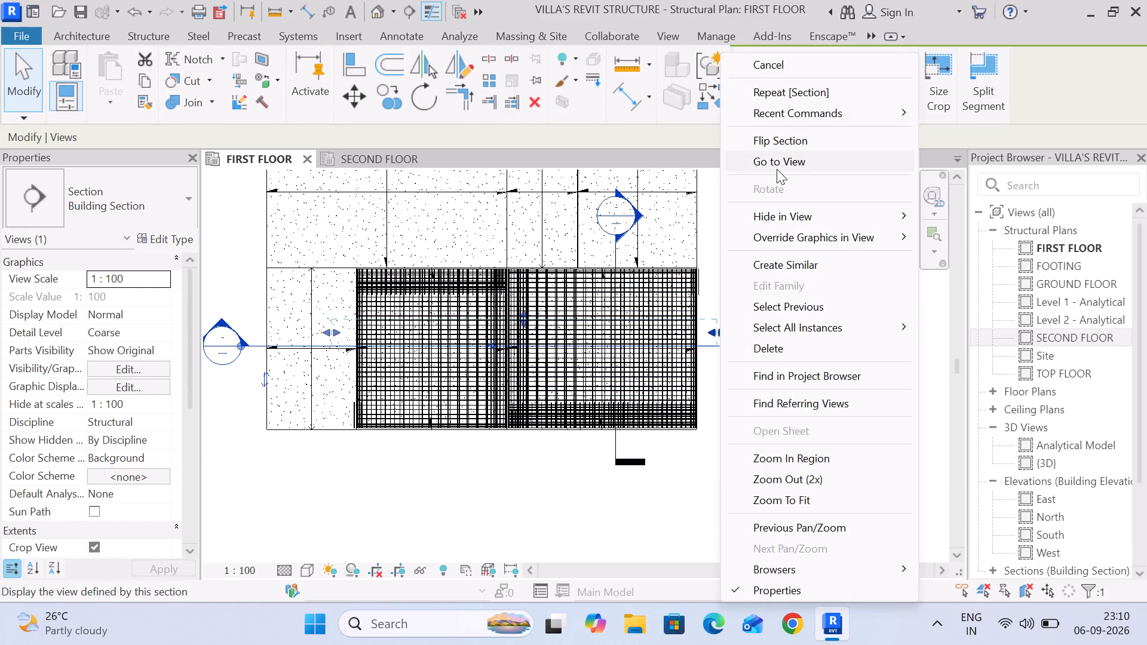
click(777, 169)
scroll(760, 379, up, 3)
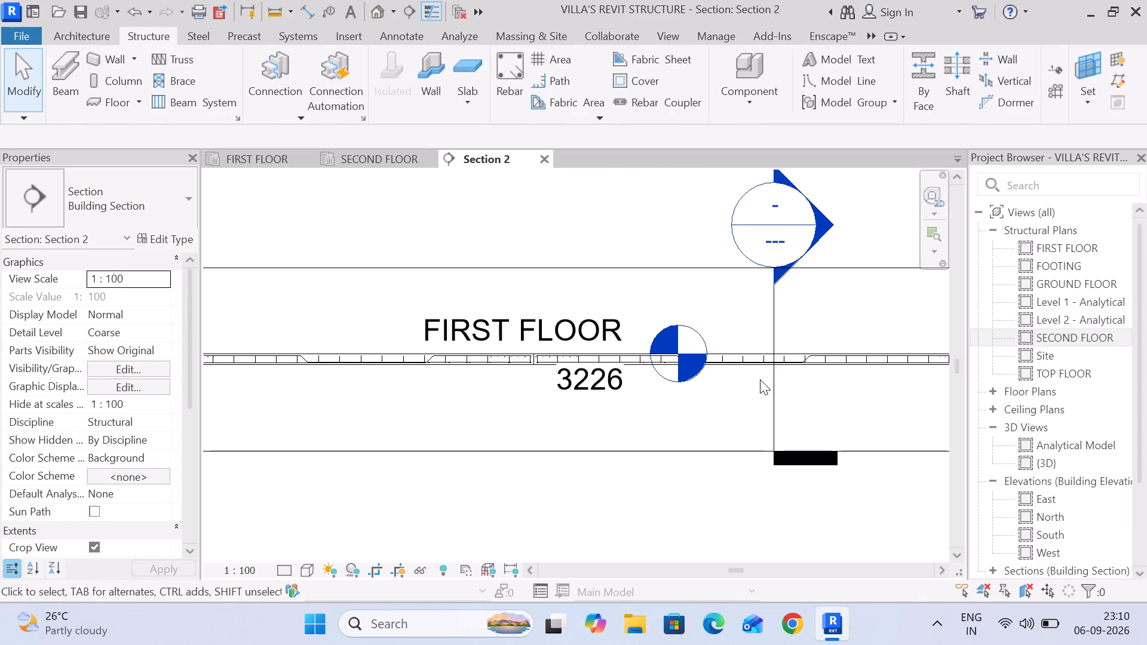
scroll(682, 351, up, 4)
middle_drag(800, 390, 622, 378)
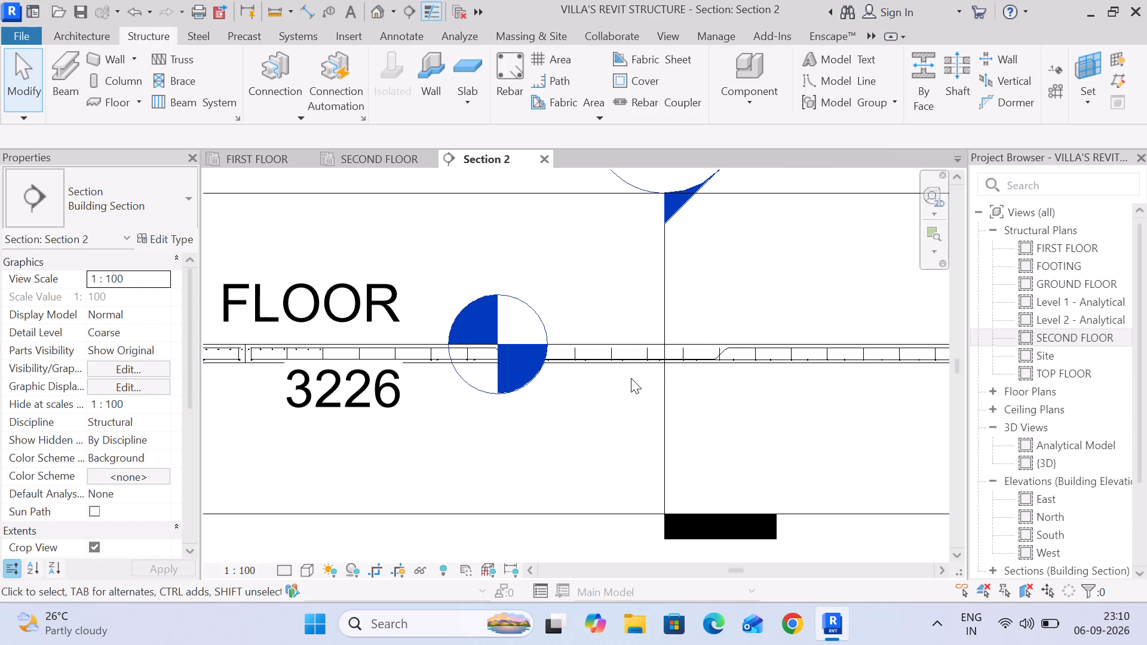
Set the Section 2 view's detail level to Fine.
click(289, 574)
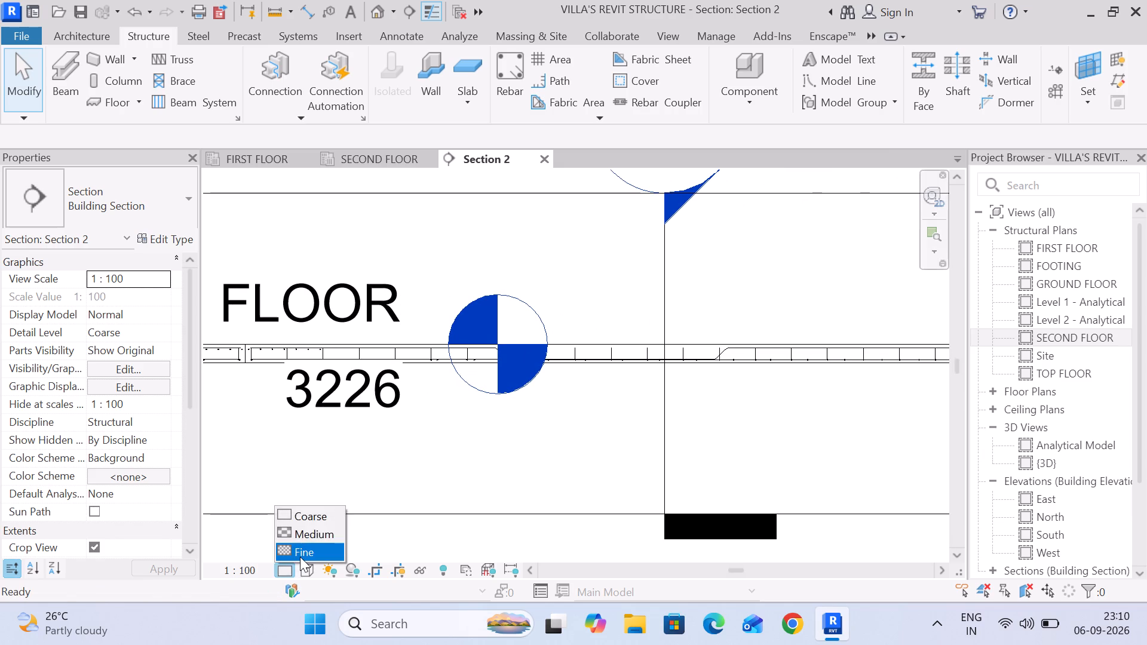
click(300, 557)
scroll(682, 363, up, 2)
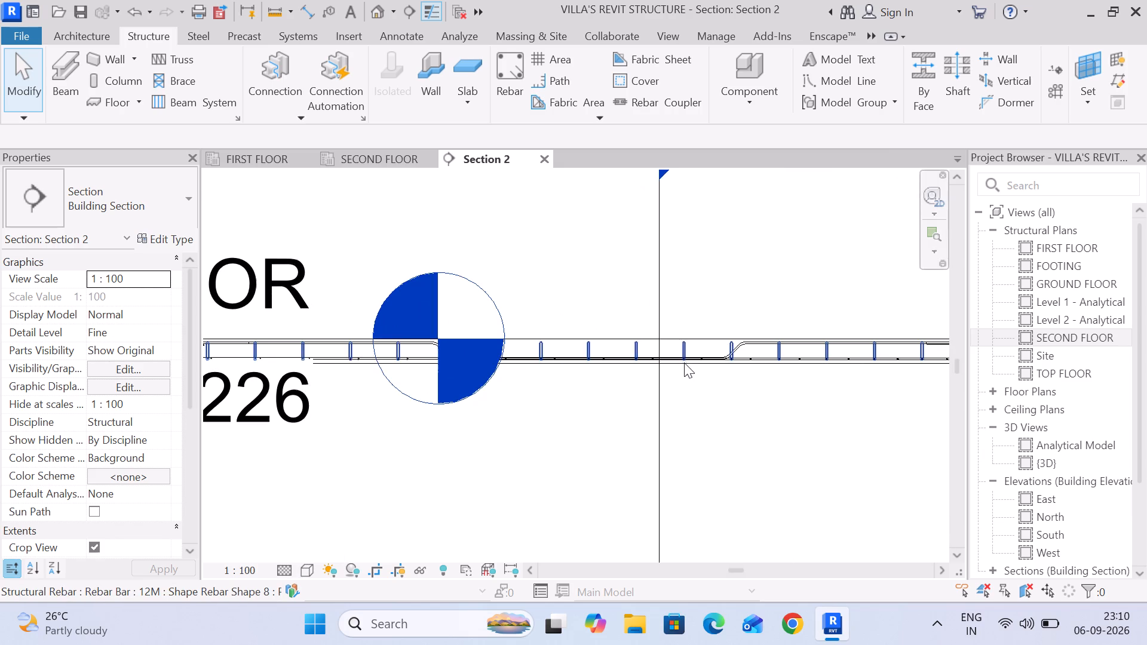
scroll(527, 360, down, 4)
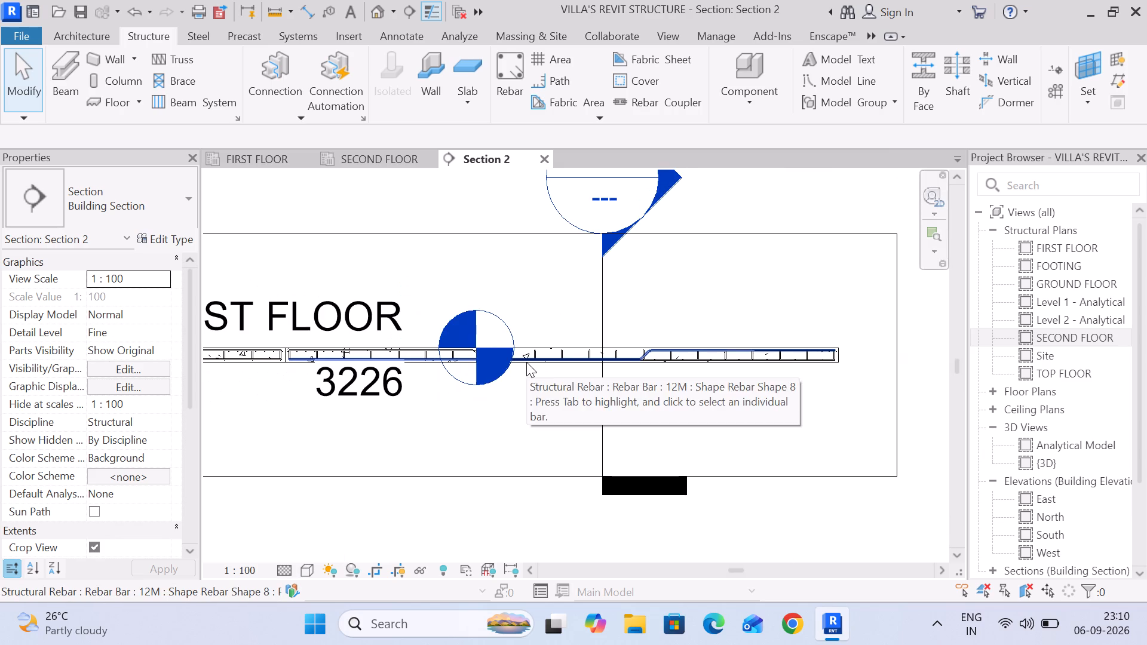
scroll(526, 362, down, 4)
In the FIRST FLOOR plan, pull the horizontal section's left crop boundary in to just left of the joint between the two reinforced slabs.
click(262, 164)
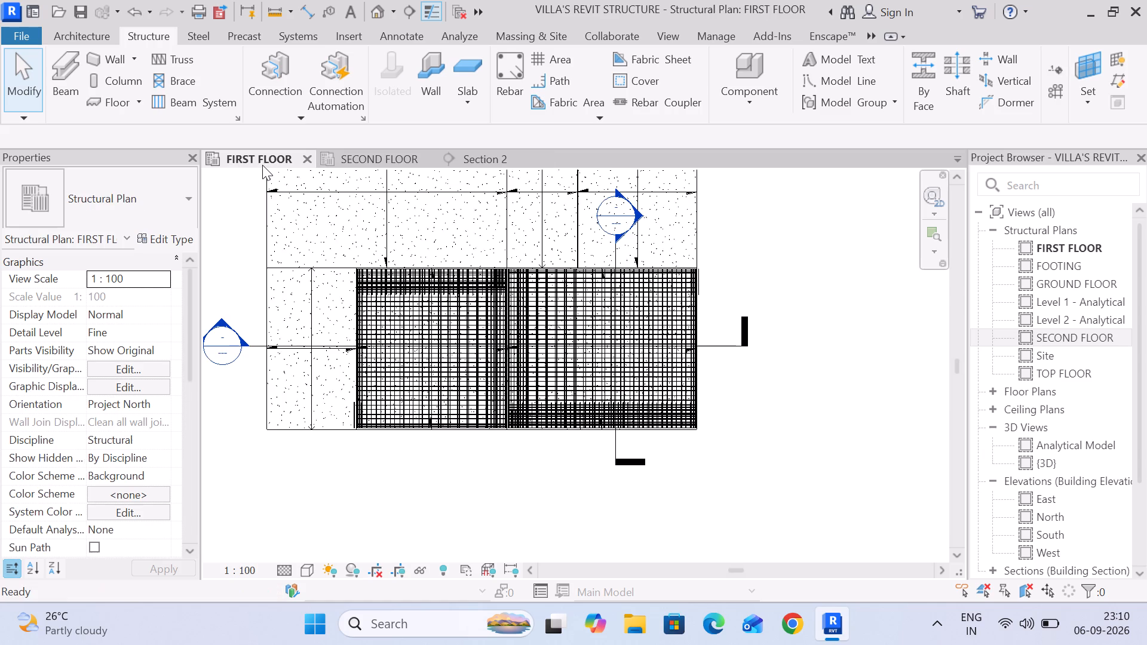
click(681, 438)
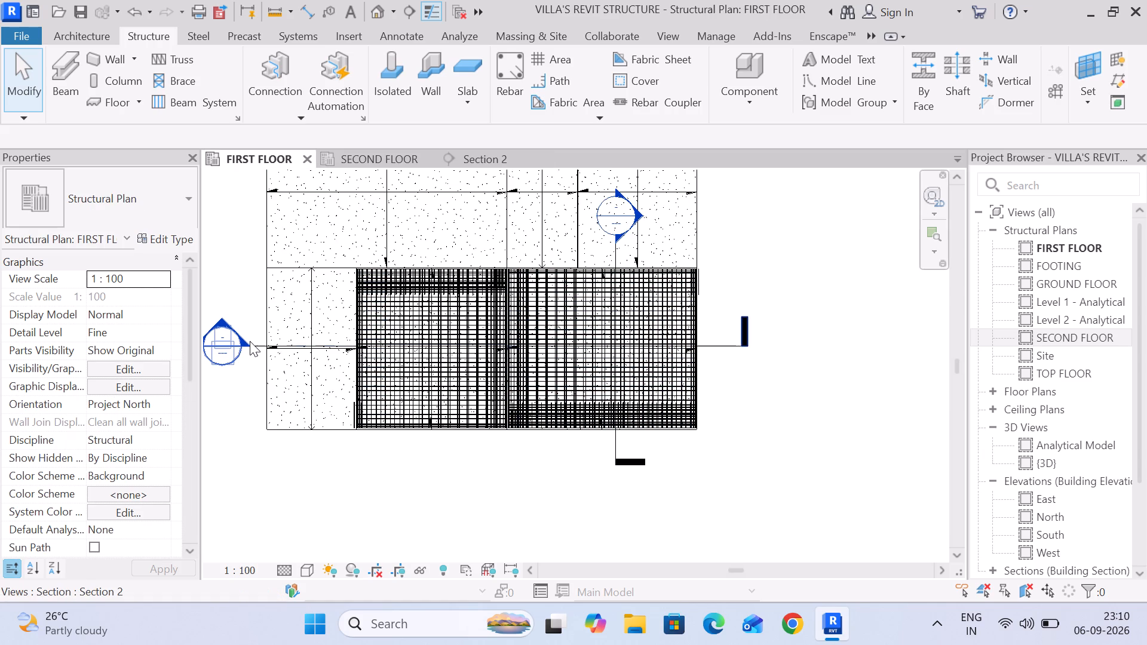
click(249, 341)
click(253, 347)
scroll(256, 337, up, 5)
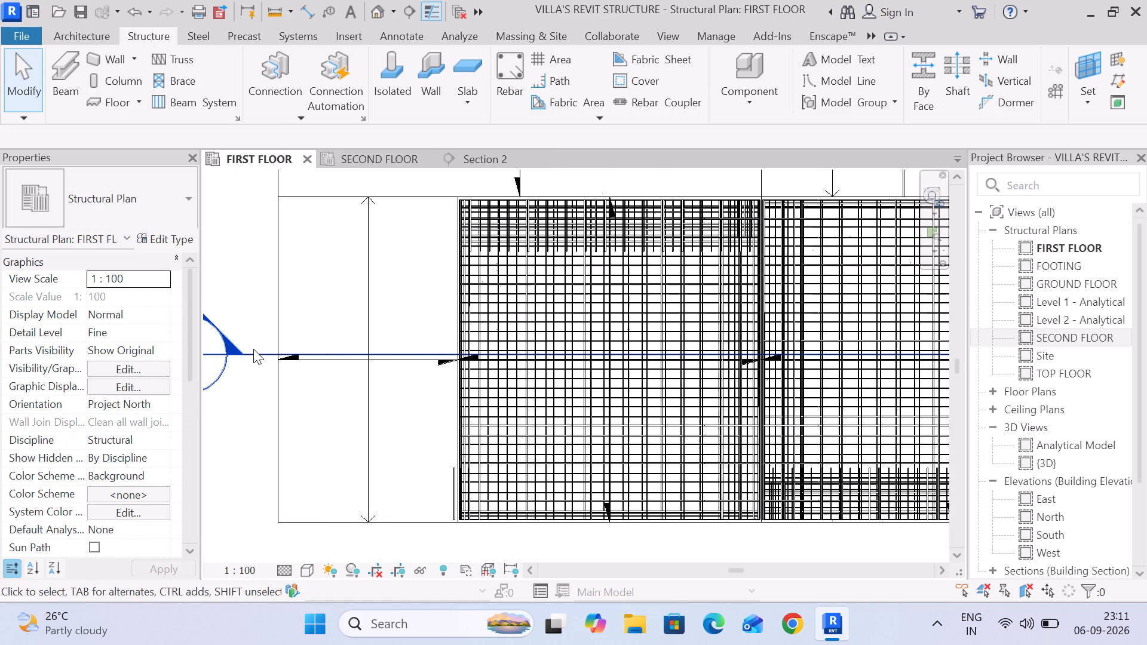
click(253, 349)
scroll(259, 353, down, 5)
drag(332, 340, 333, 340)
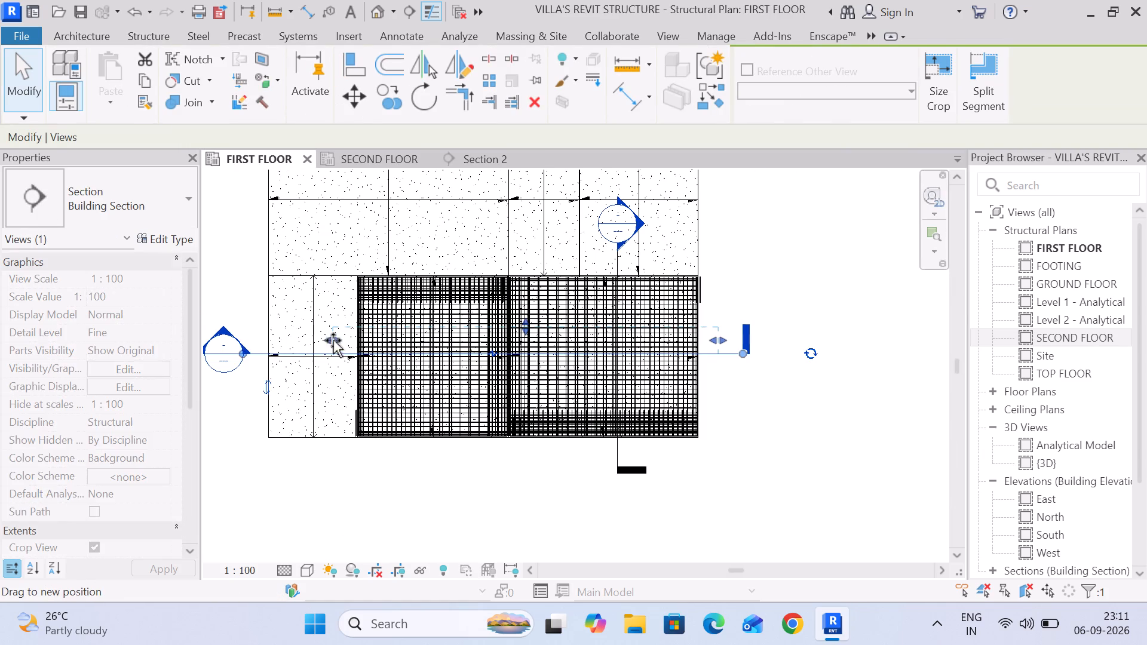
drag(333, 340, 490, 346)
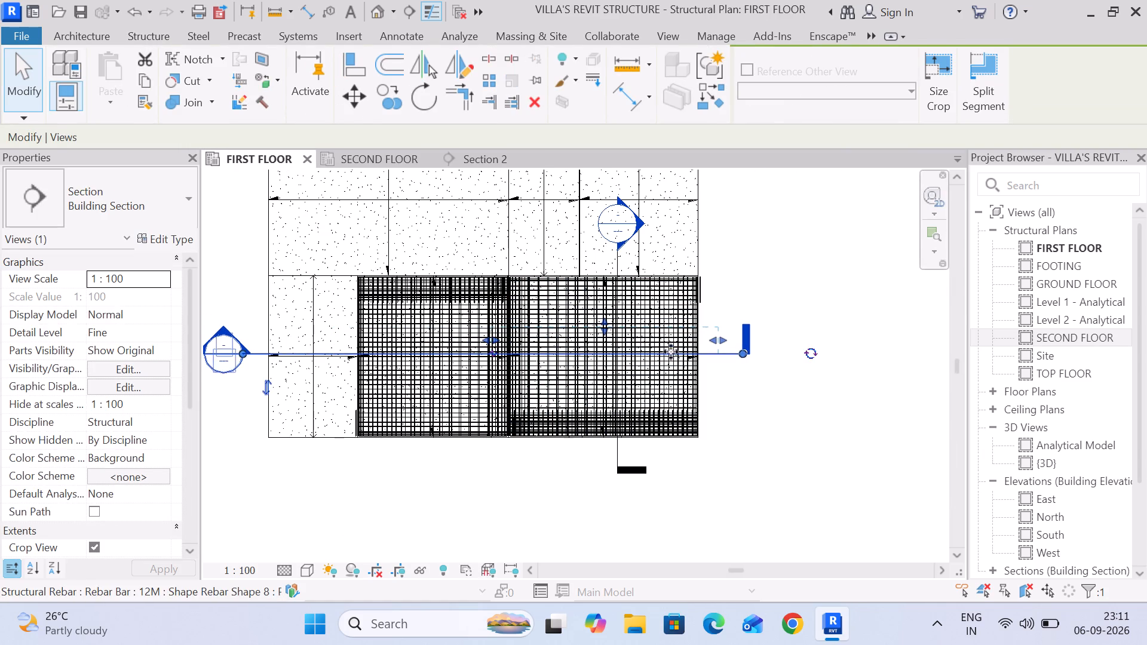
click(714, 343)
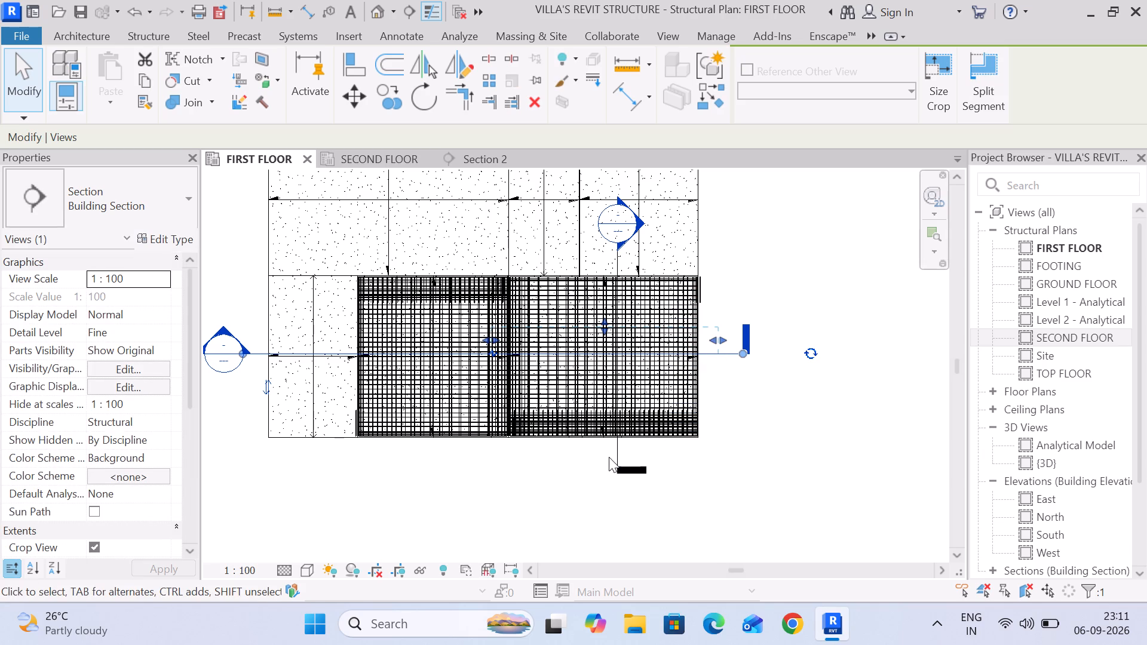
Pull in the upper and lower crop boundaries of the vertical section so they lie closer to the lower-right slab's edges.
click(619, 454)
drag(634, 242, 634, 257)
drag(628, 457, 626, 447)
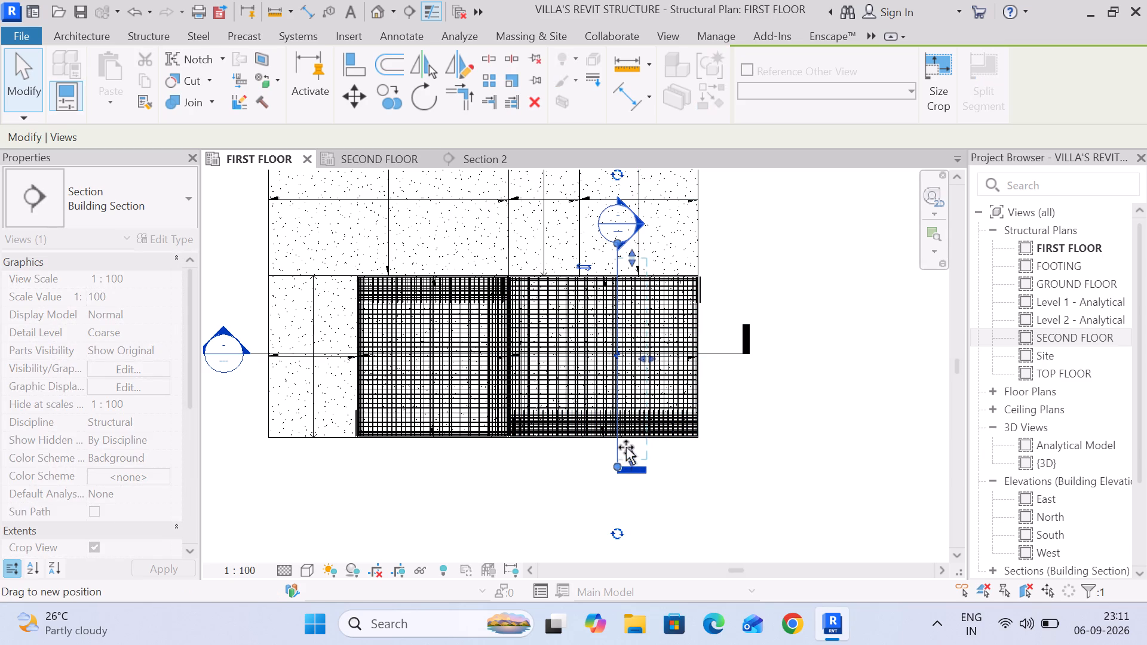
drag(626, 447, 625, 441)
In Section 2, extend the FIRST FLOOR level line along the slab so its head sits beside the vertical section's cut line.
click(473, 158)
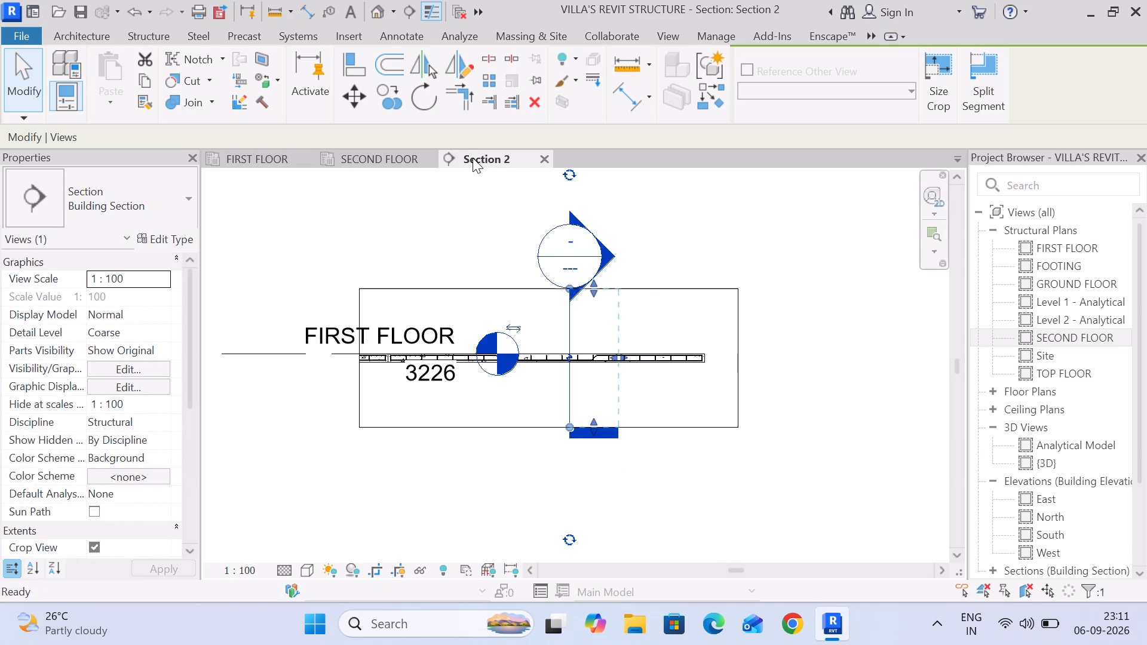
click(502, 374)
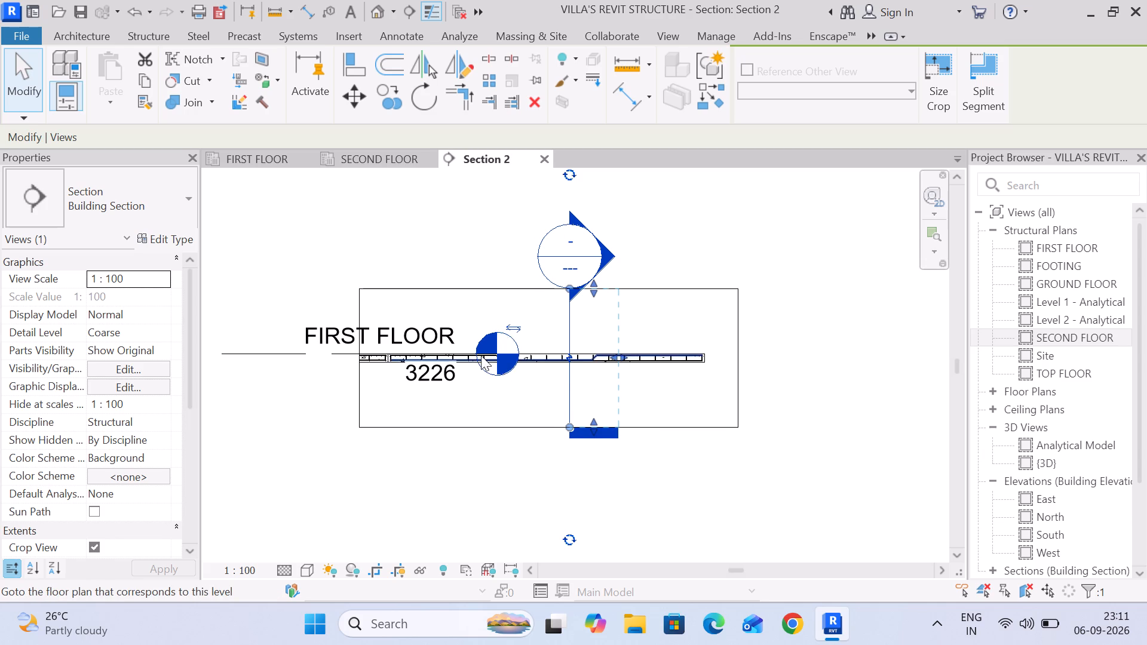
scroll(481, 354, up, 6)
middle_drag(468, 386, 632, 361)
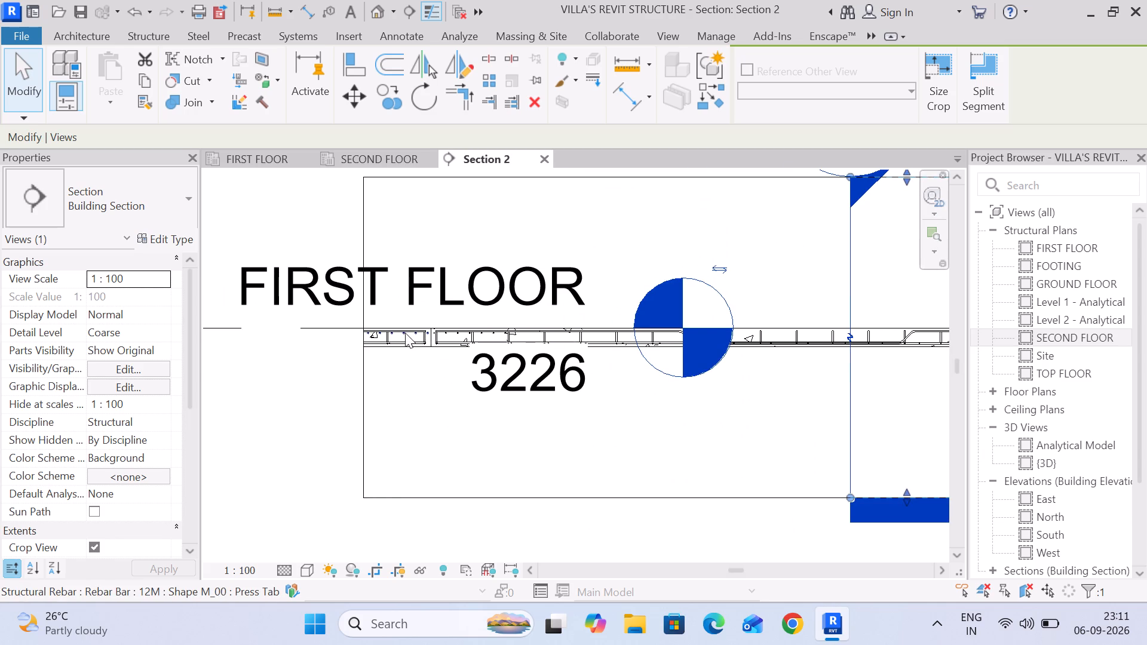
scroll(490, 336, up, 5)
middle_drag(741, 391, 466, 391)
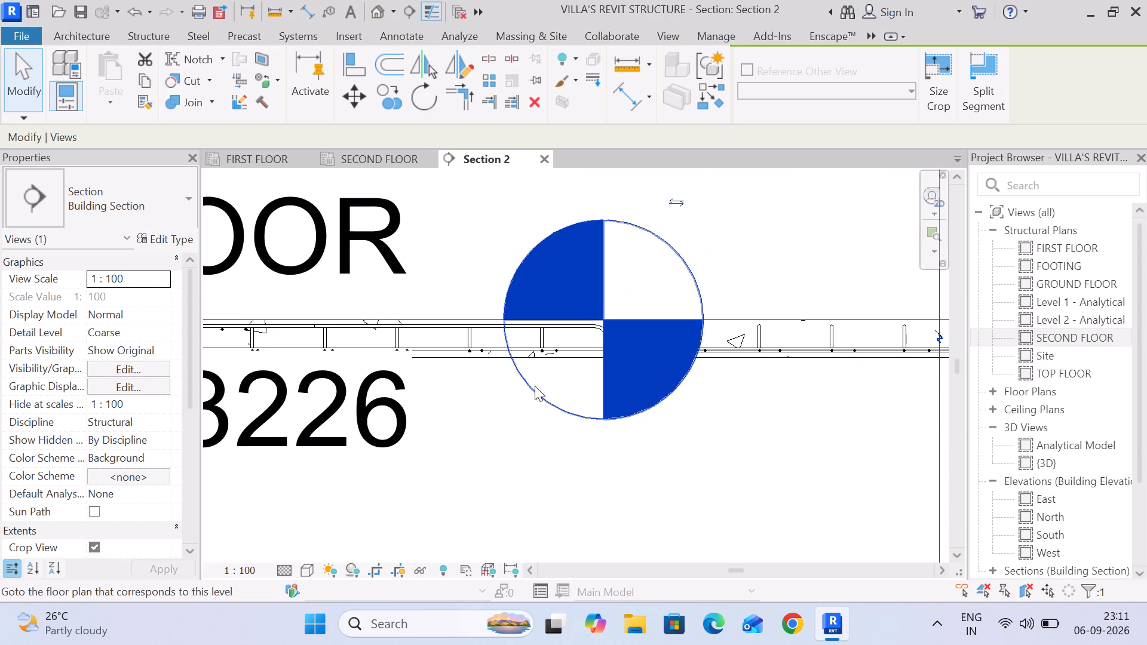
click(498, 312)
drag(450, 182, 708, 468)
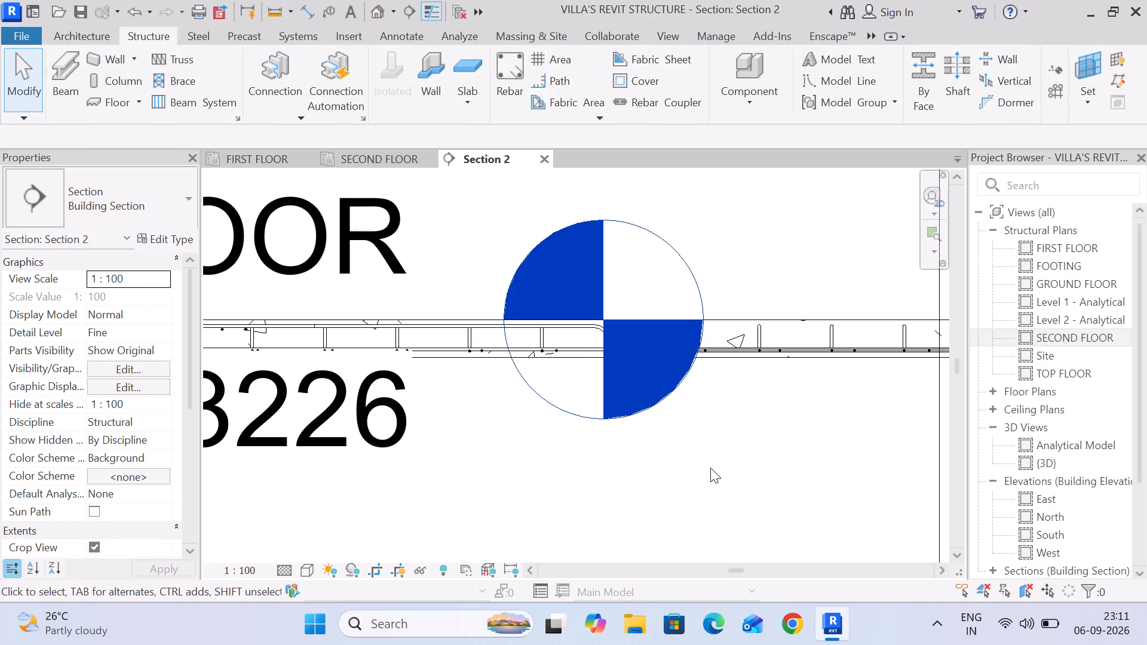
drag(712, 465, 617, 388)
scroll(615, 388, down, 4)
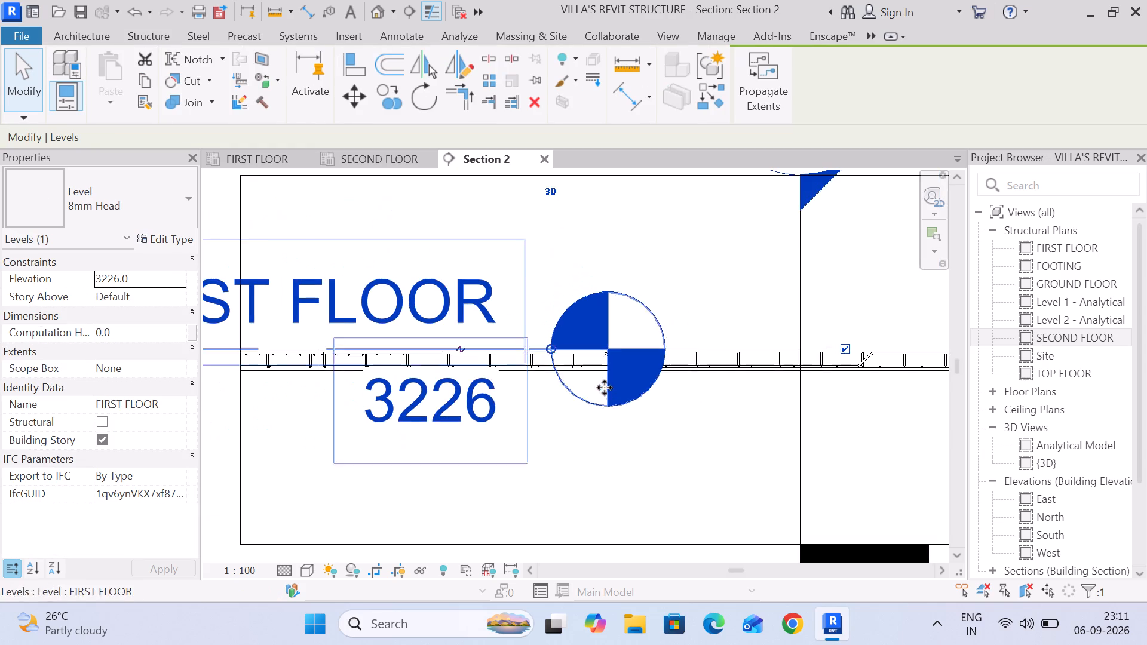
scroll(545, 354, up, 2)
drag(548, 347, 746, 353)
middle_drag(856, 447, 505, 447)
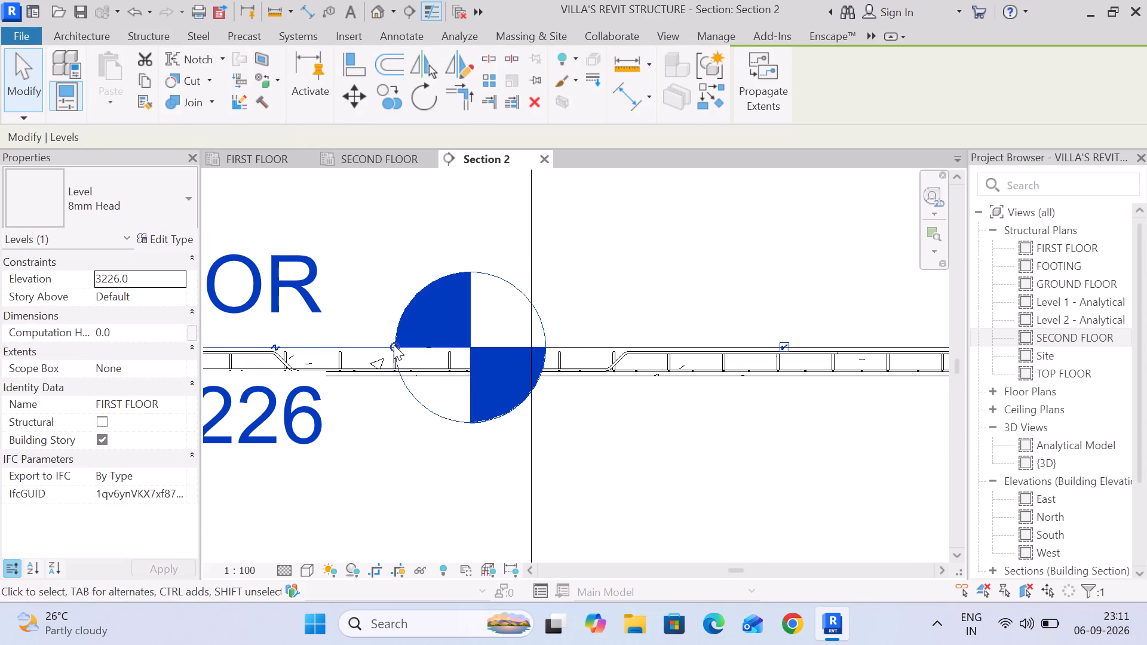
drag(394, 343, 392, 343)
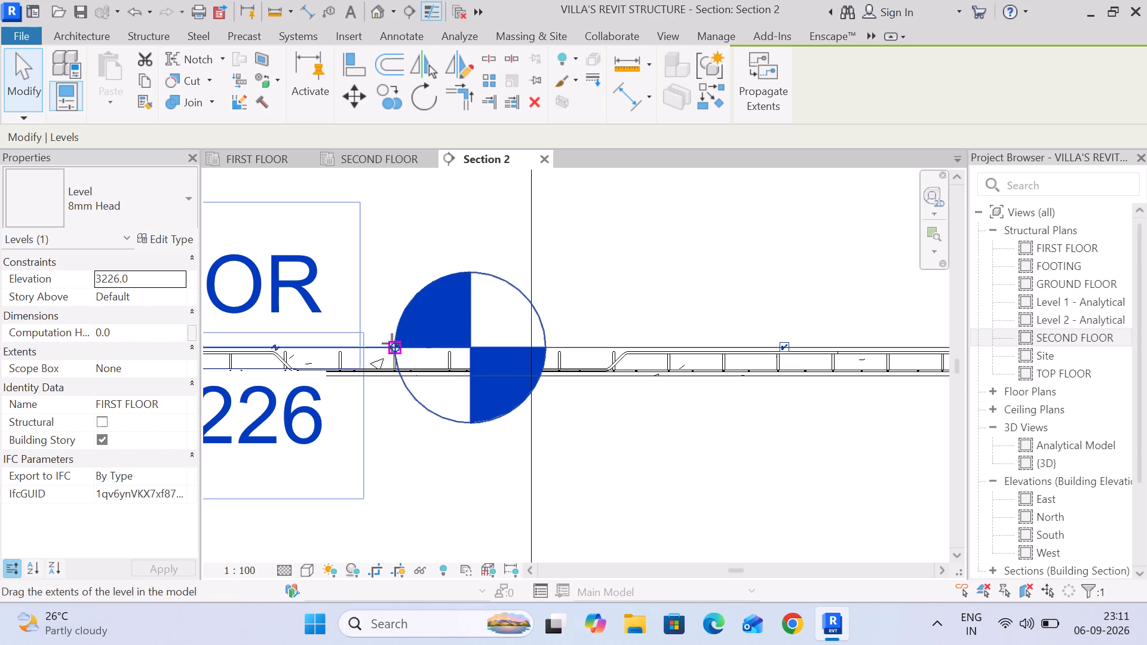
drag(392, 343, 386, 343)
drag(416, 440, 417, 446)
Examine the cranked bars, cross bars and slab joint along the foundation slab in Section 2.
scroll(421, 451, down, 5)
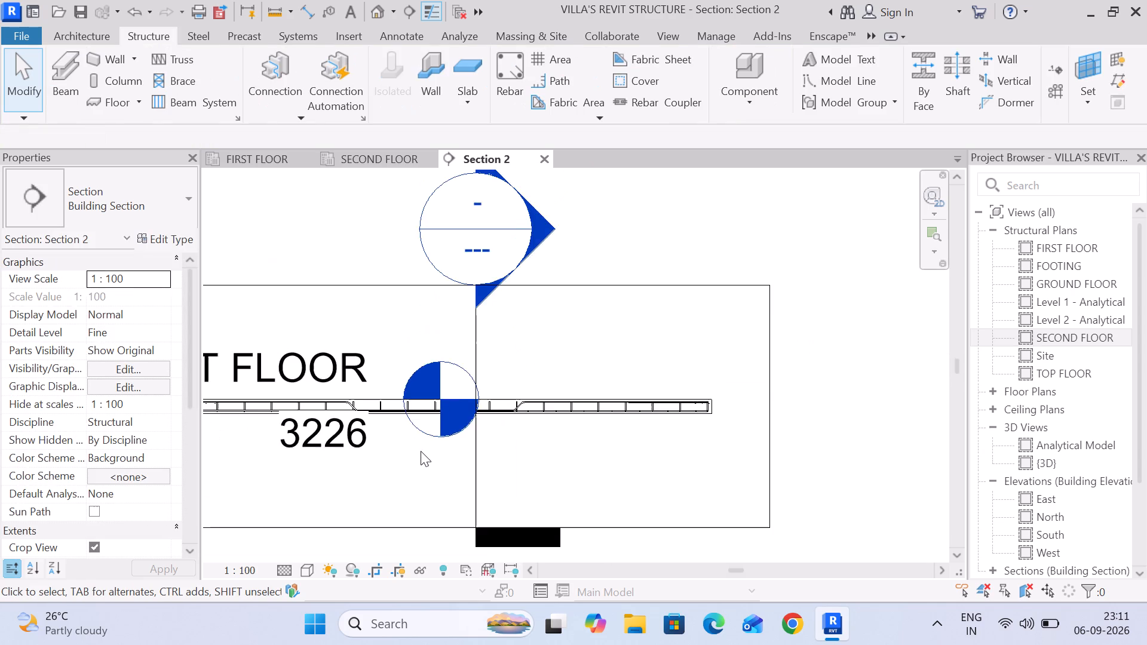
middle_drag(421, 451, 483, 381)
scroll(484, 381, up, 1)
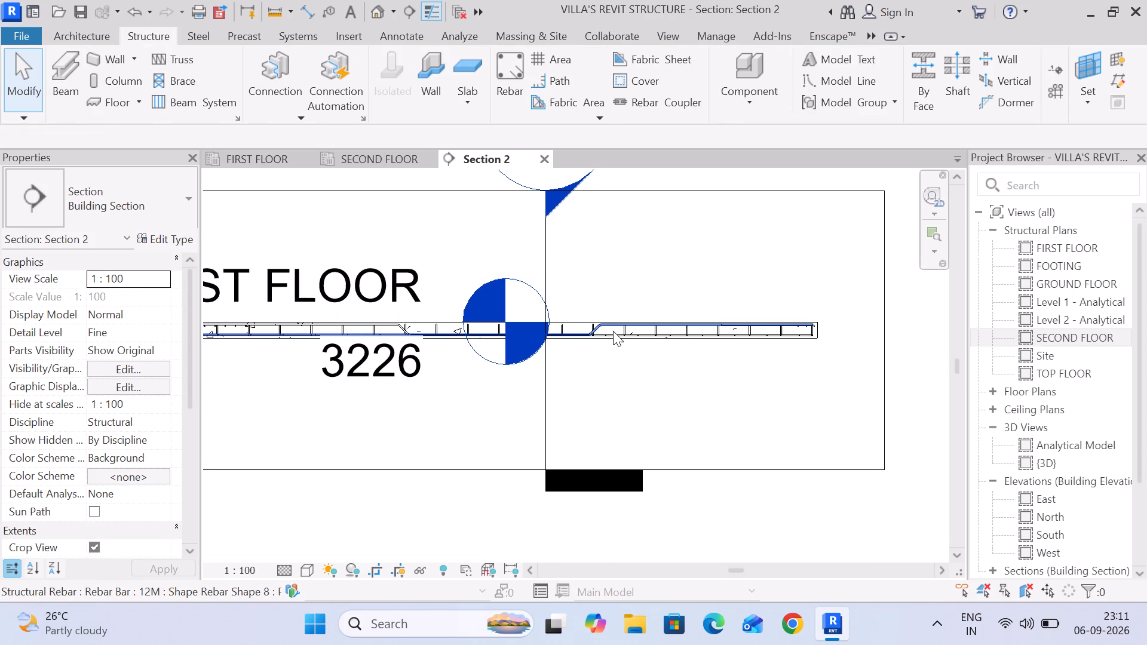
click(605, 327)
scroll(604, 330, up, 12)
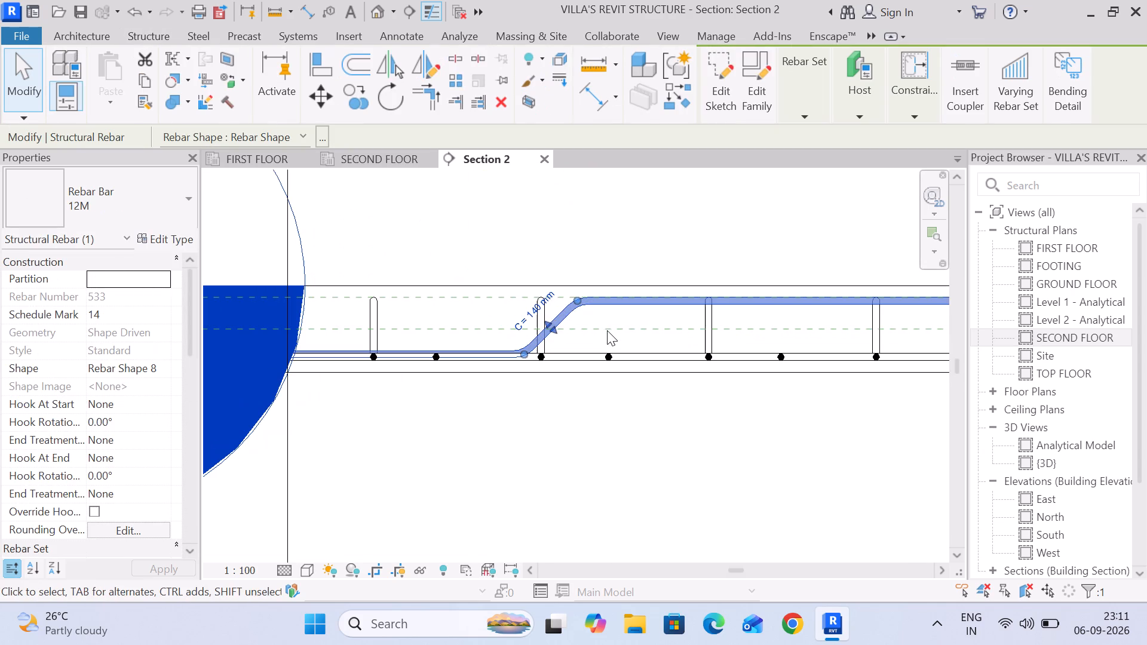
click(617, 431)
scroll(579, 365, down, 7)
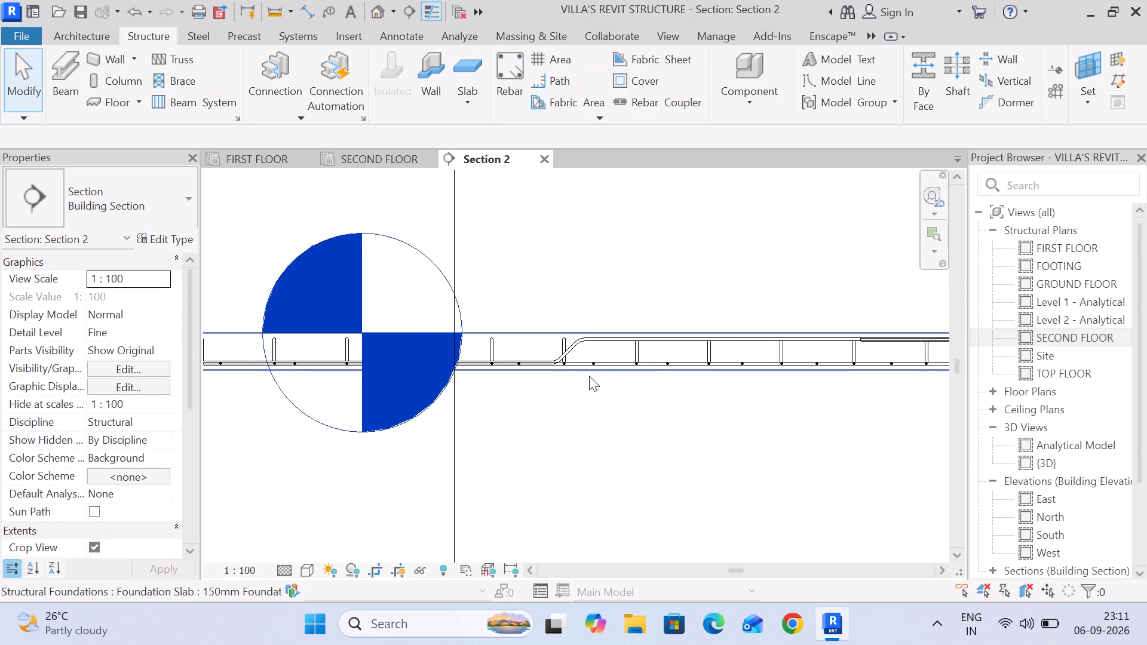
scroll(589, 376, down, 2)
middle_drag(589, 376, 725, 318)
scroll(730, 340, down, 4)
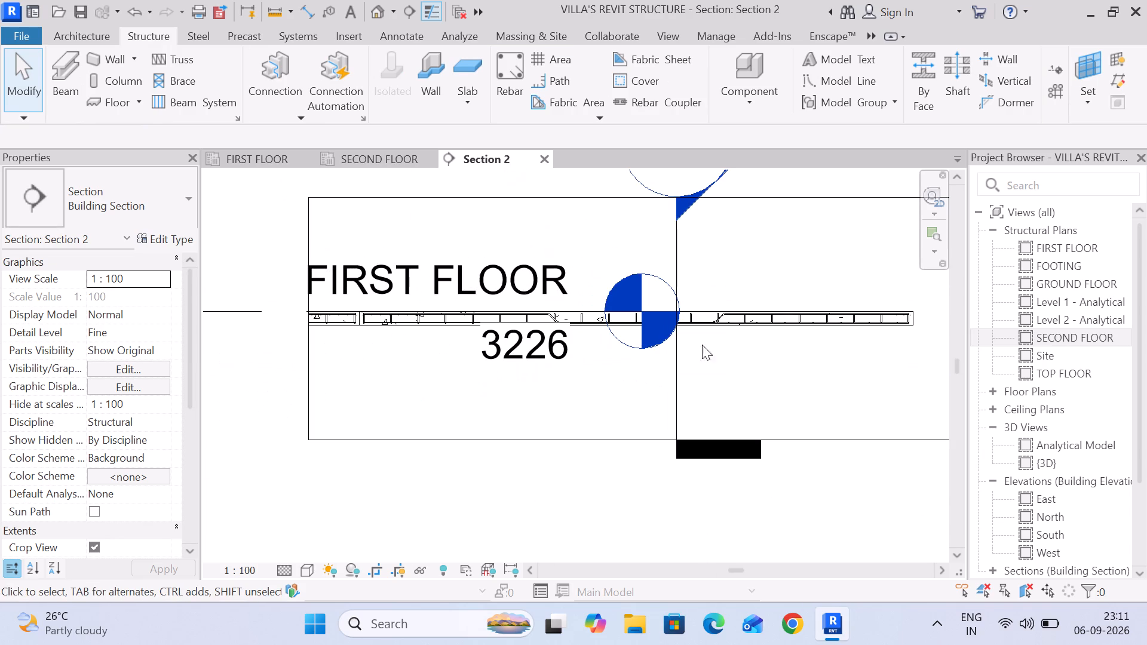
scroll(469, 339, up, 4)
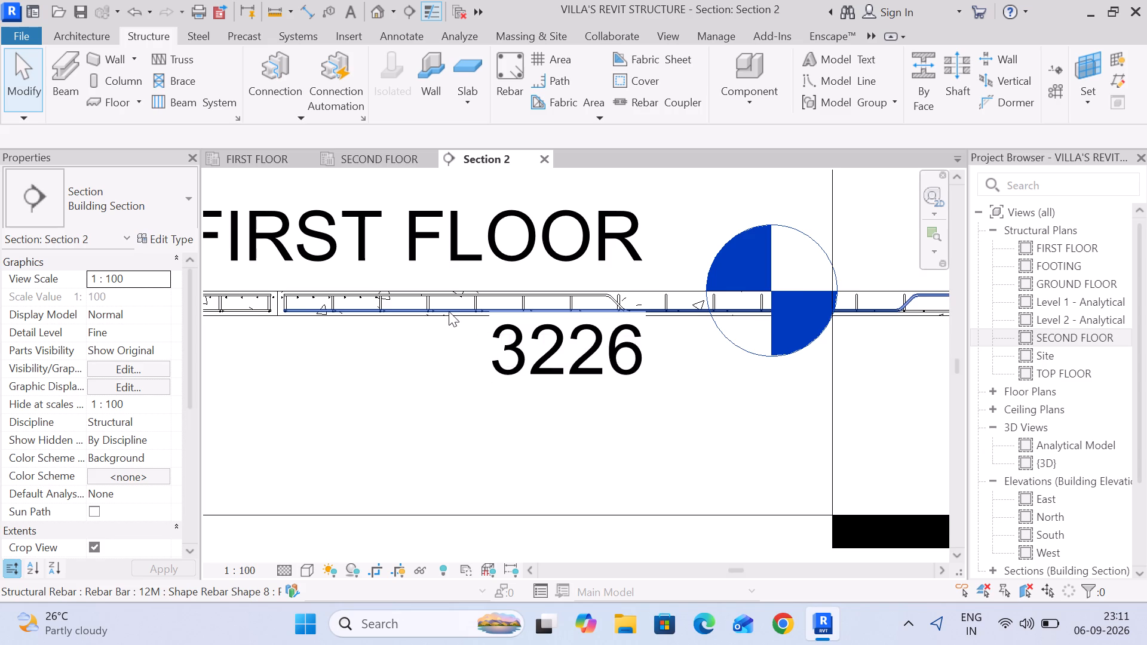
scroll(449, 311, up, 3)
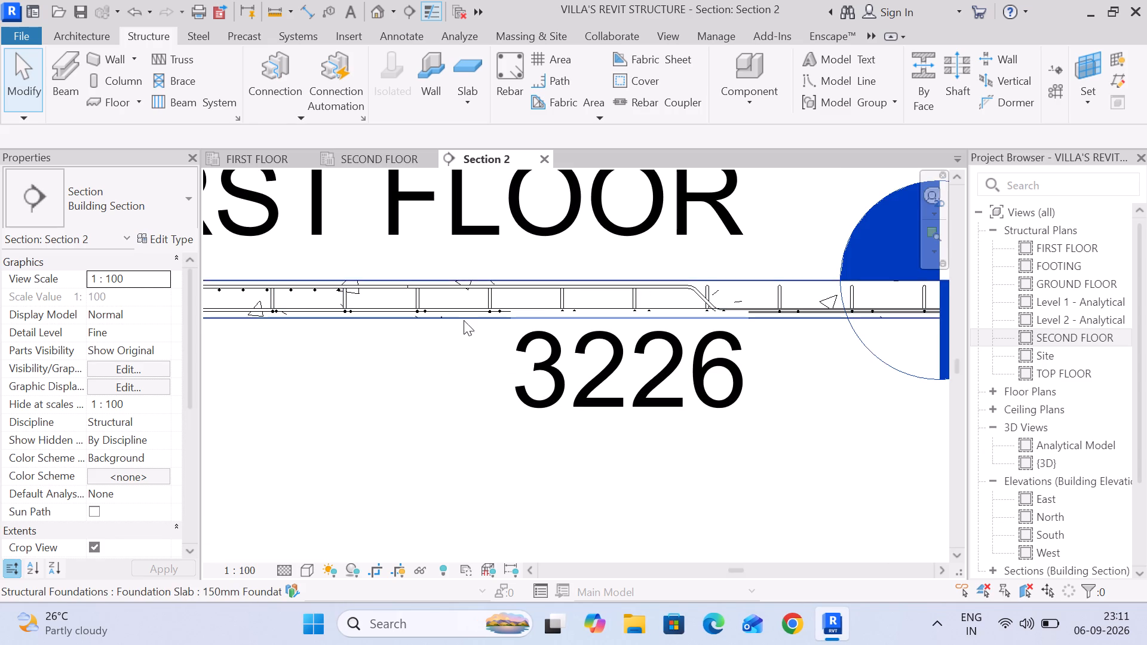
click(464, 320)
click(469, 357)
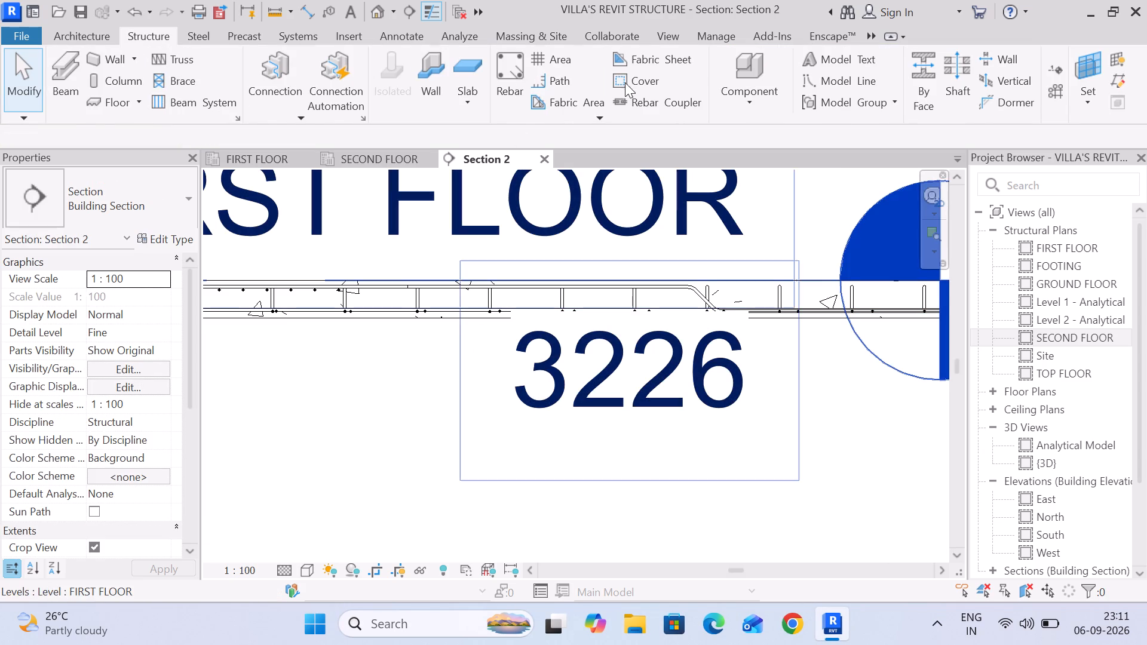
Set the rebar cover of the slab cut in Section 2 at the FIRST FLOOR level to slab cover <20 mm>.
click(630, 82)
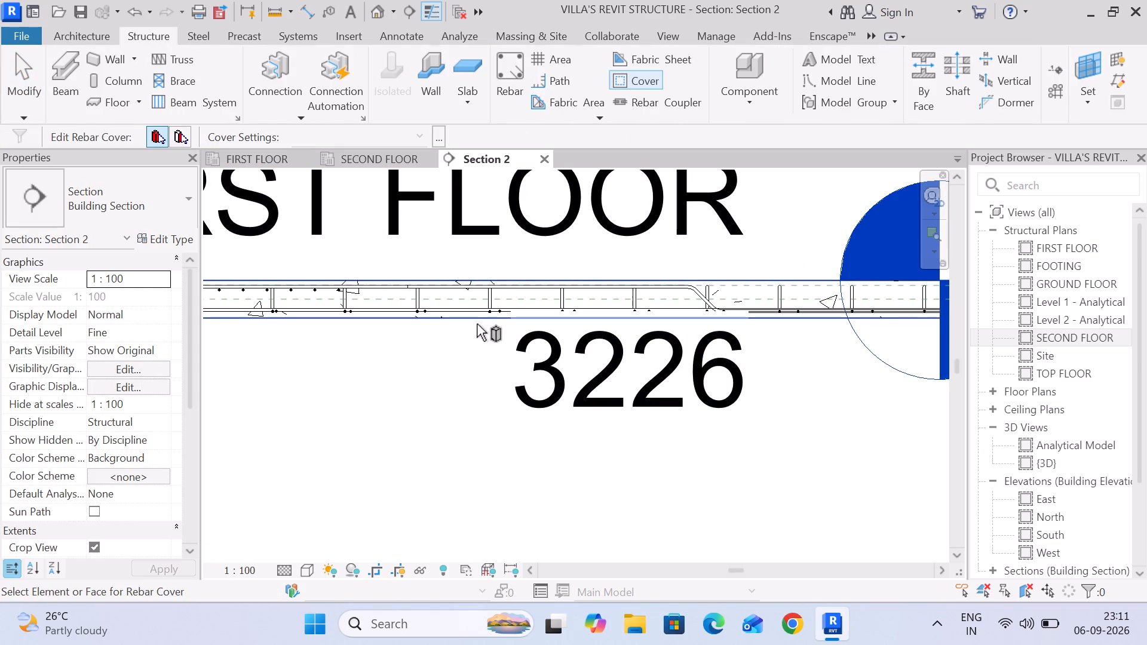
click(477, 324)
click(418, 137)
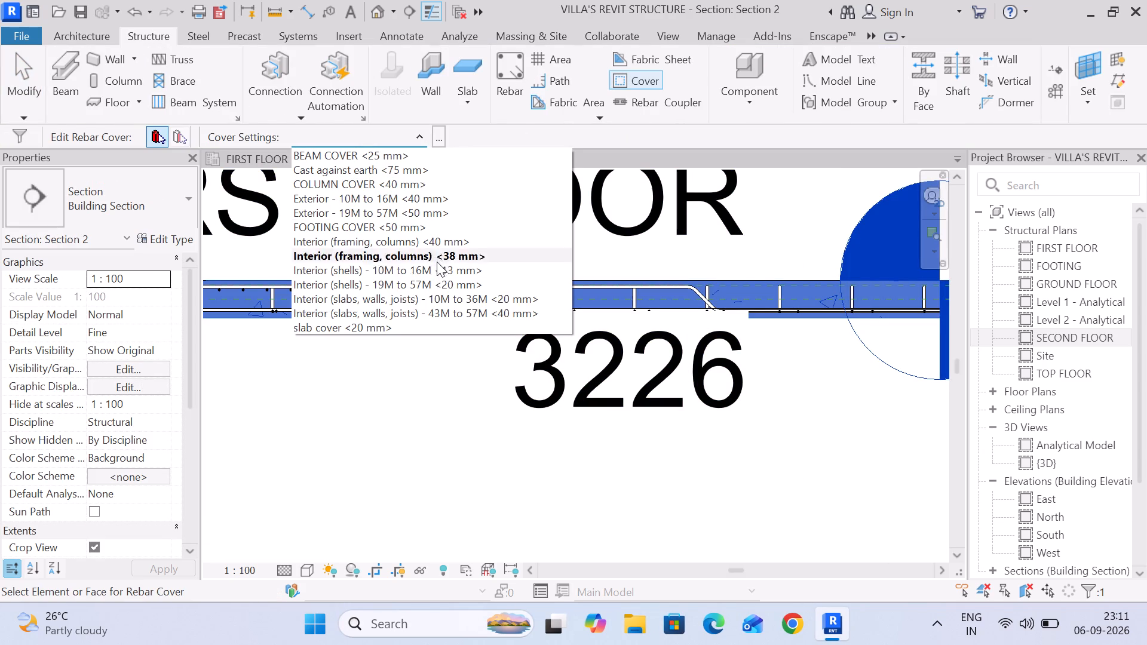
click(408, 321)
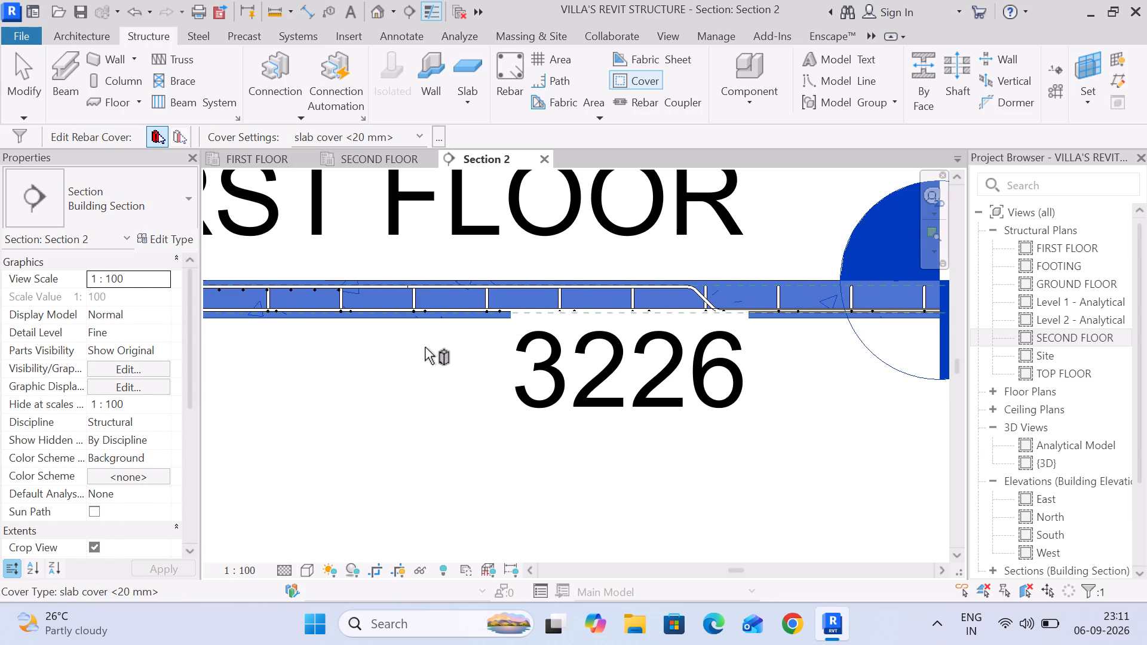
click(425, 347)
scroll(428, 347, down, 1)
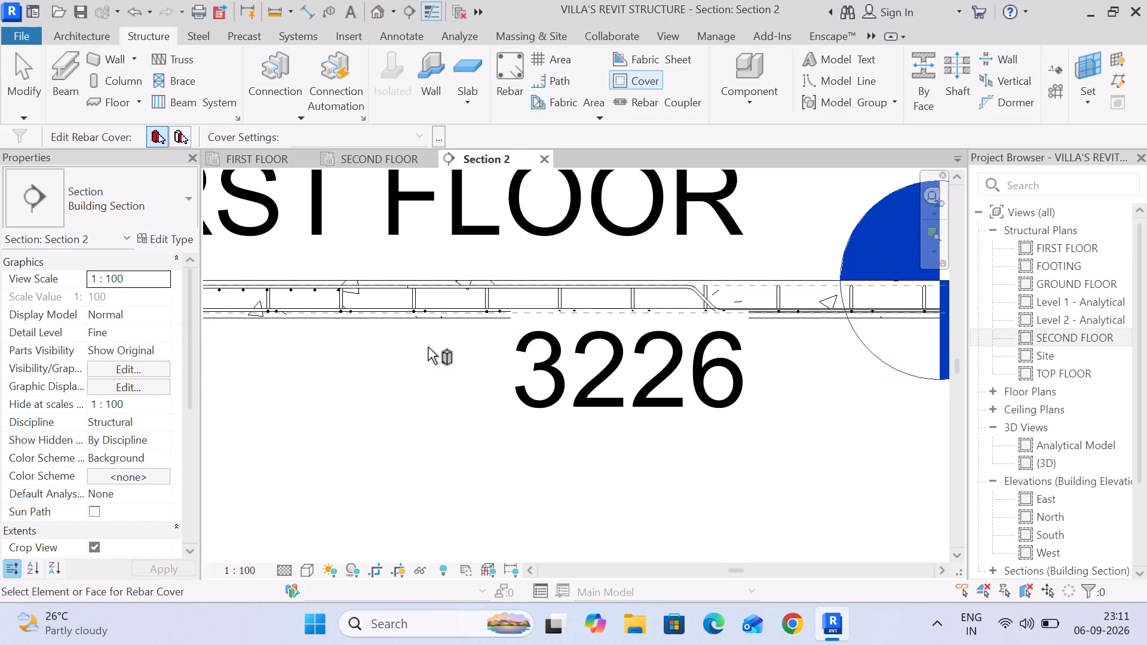
click(23, 71)
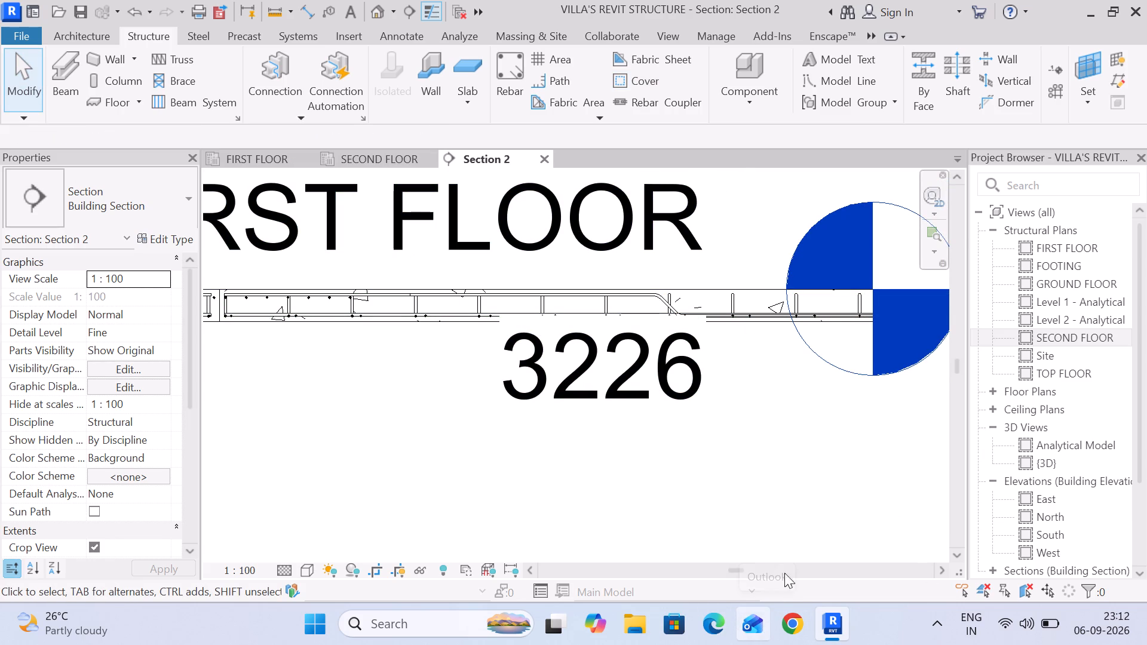
Minimize the Revit window and launch Fuji from the desktop.
click(1074, 13)
click(1079, 20)
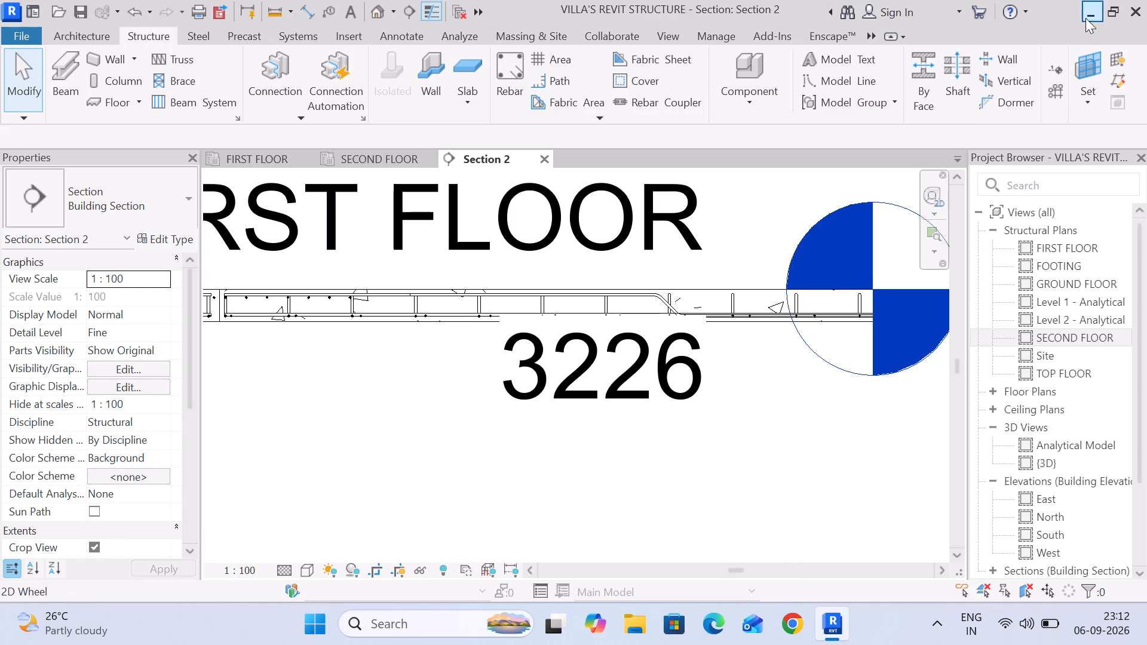
click(1085, 18)
double_click(24, 508)
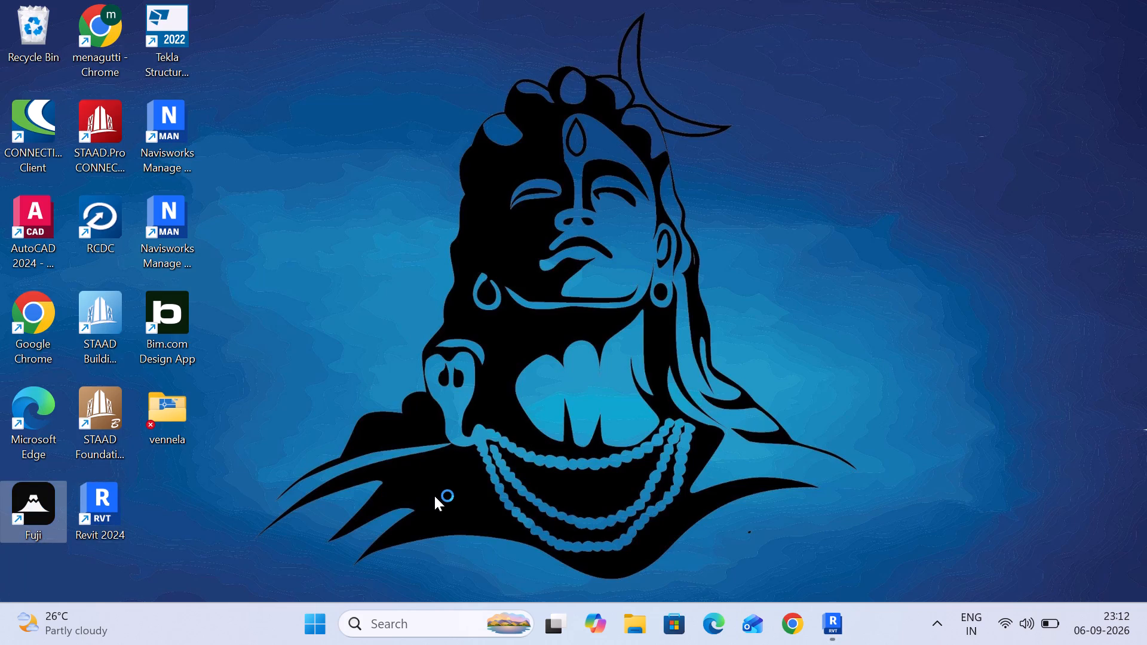
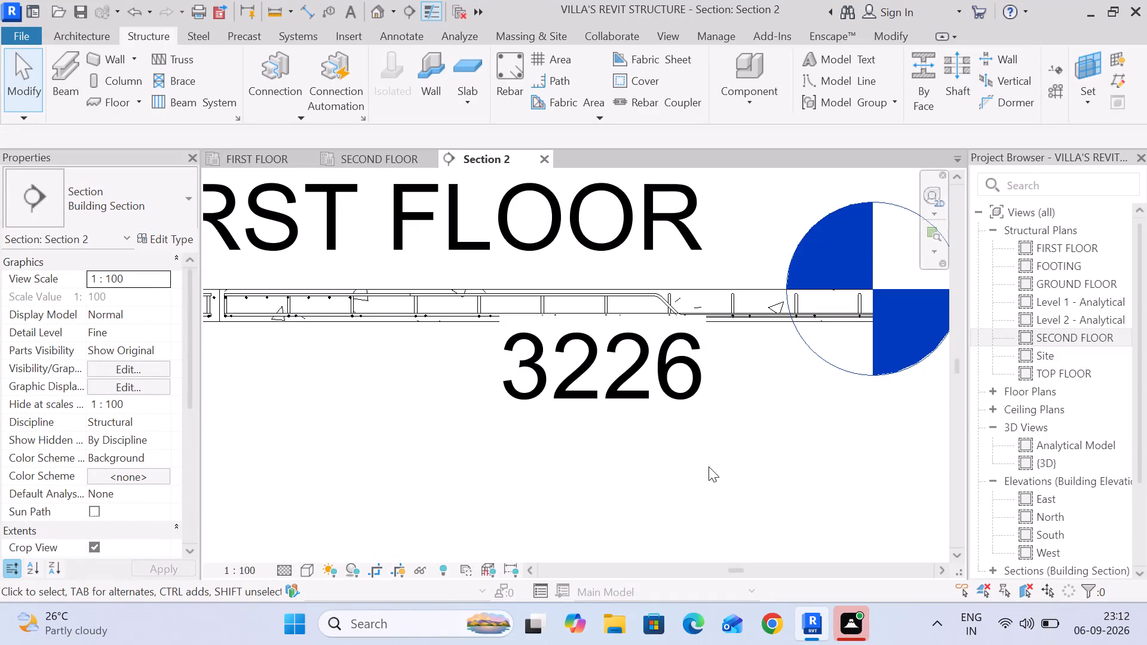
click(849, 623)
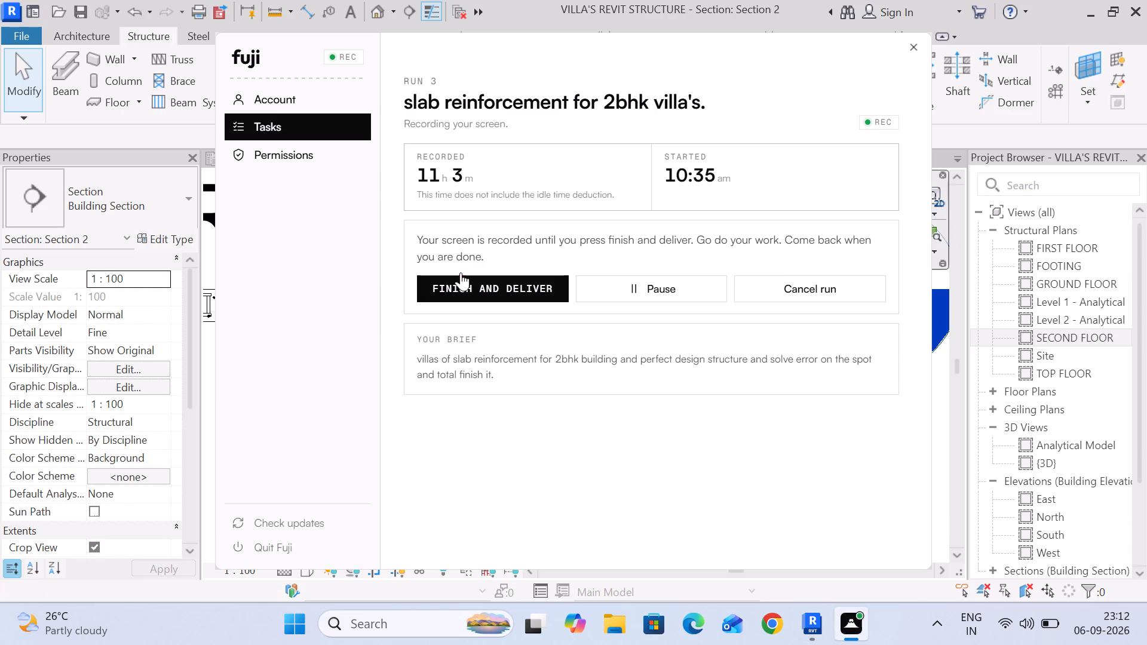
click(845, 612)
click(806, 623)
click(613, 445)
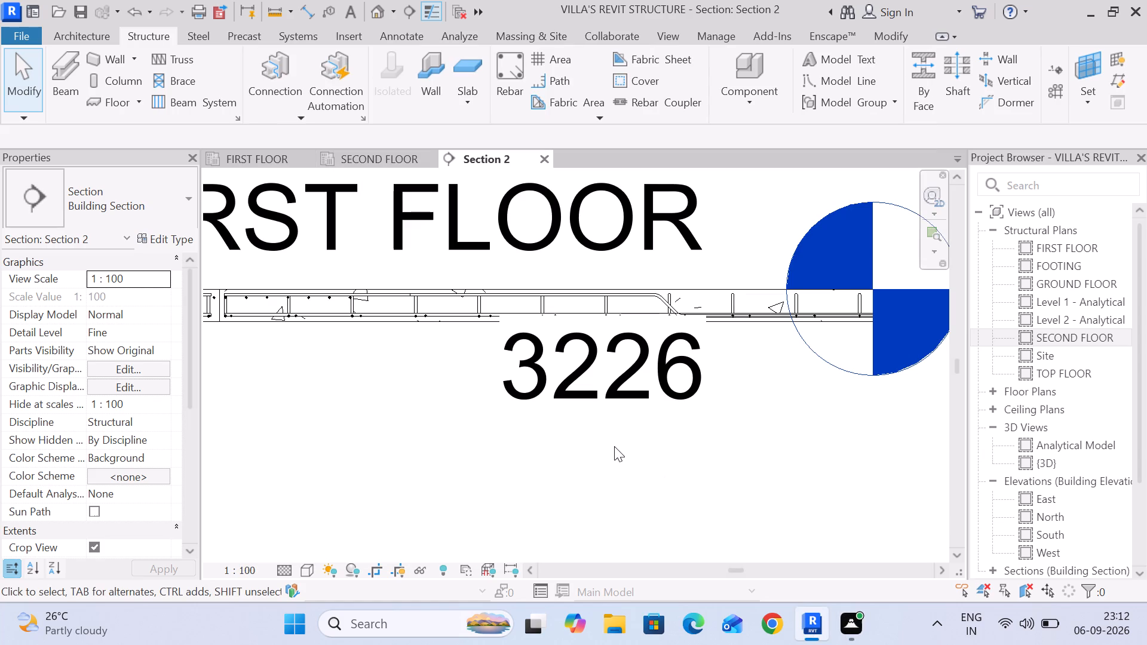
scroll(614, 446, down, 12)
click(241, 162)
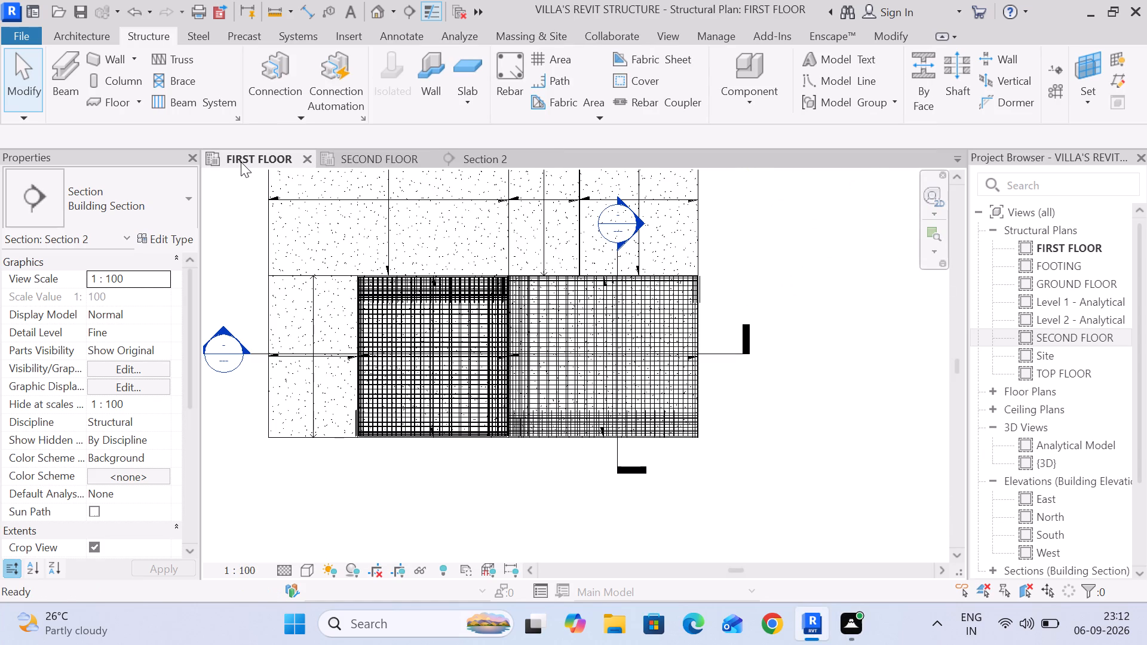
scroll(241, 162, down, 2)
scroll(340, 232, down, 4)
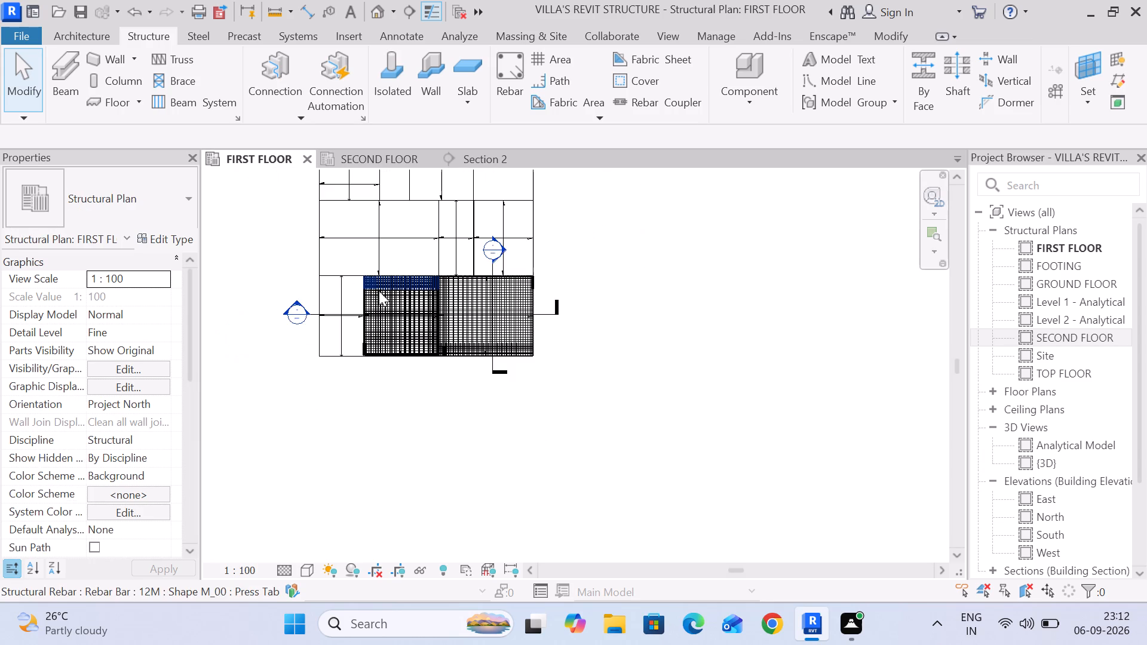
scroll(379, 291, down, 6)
Open the default 3D view and frame the complete multi-storey villa structure with its slab, beam and column reinforcement.
click(369, 14)
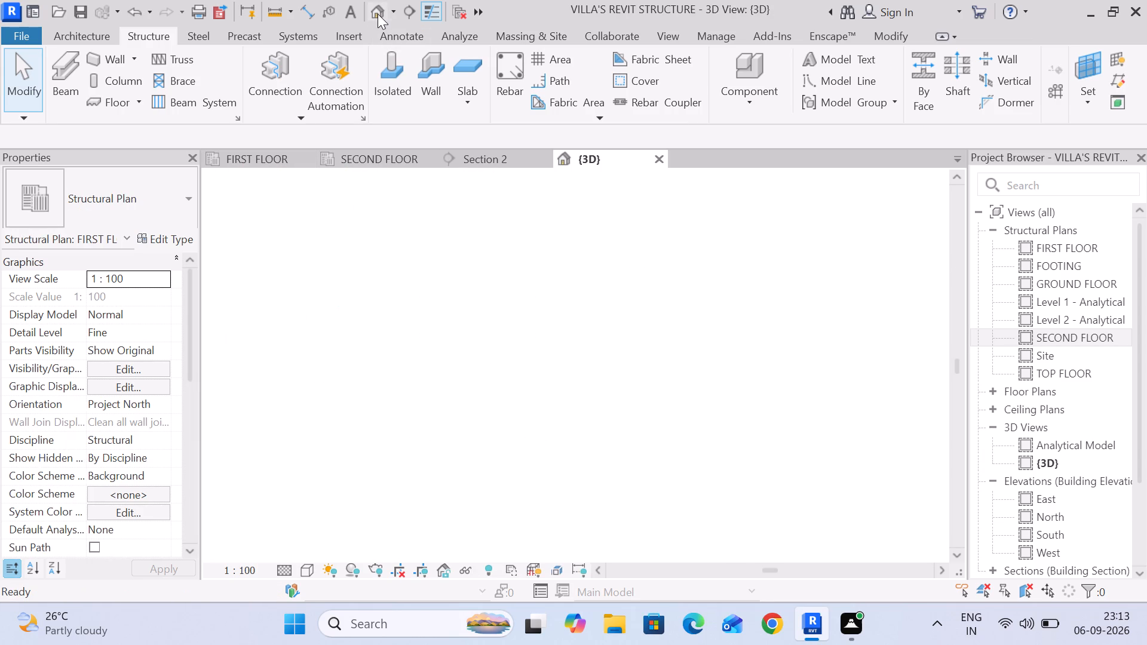
scroll(462, 404, up, 3)
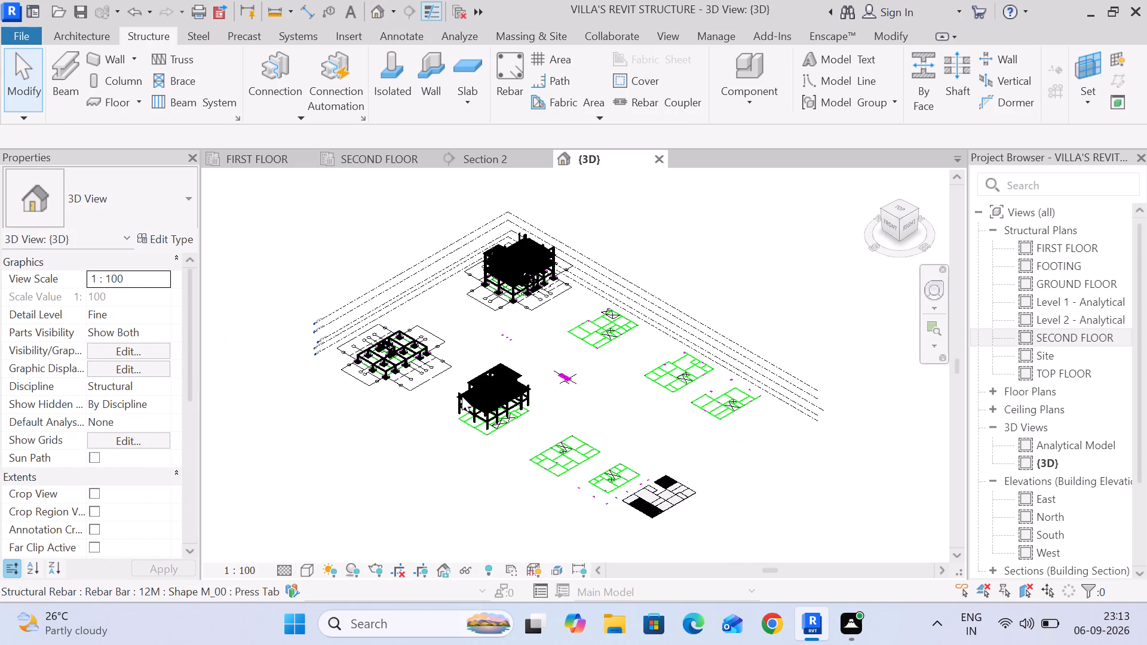
scroll(462, 396, up, 8)
scroll(519, 388, up, 5)
middle_drag(547, 400, 384, 330)
scroll(385, 331, down, 3)
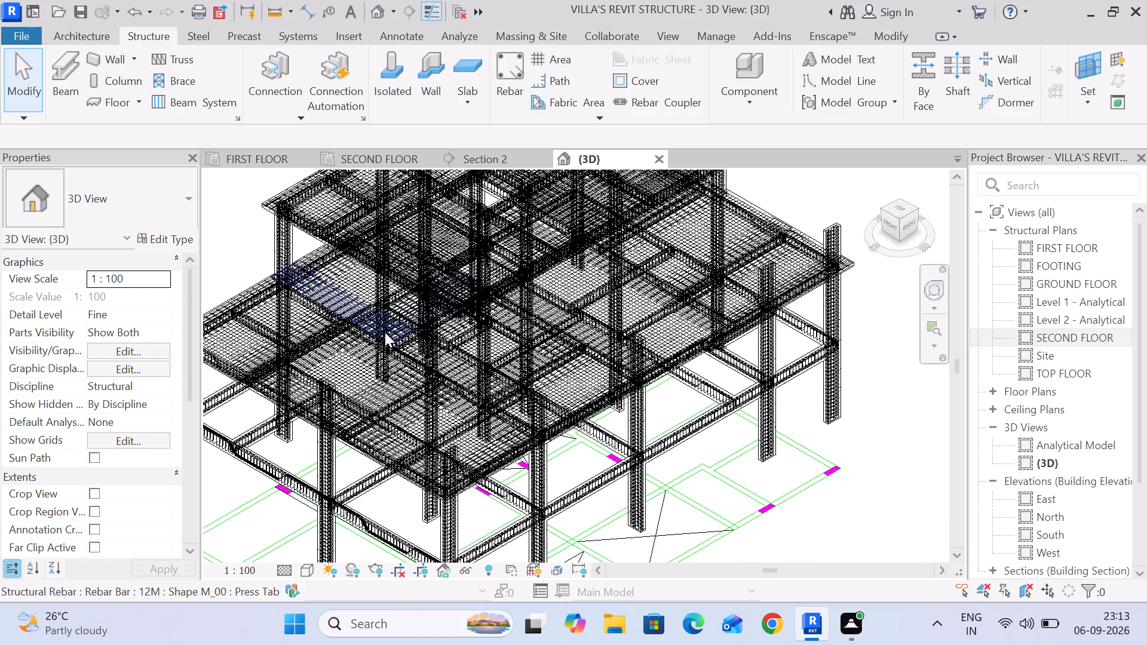
scroll(385, 332, down, 1)
middle_drag(404, 330, 419, 356)
middle_drag(419, 356, 477, 356)
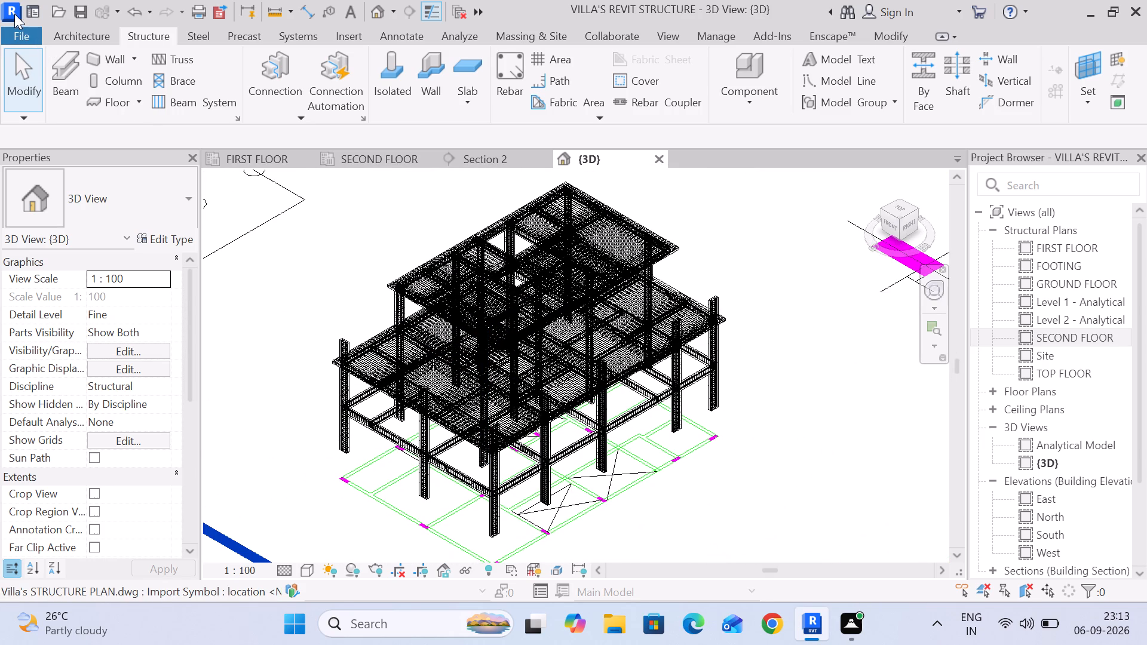
Start a PDF export of the current 3D view and set its save location to the PROJECTS\intern\REVIT P folder.
click(14, 27)
click(24, 44)
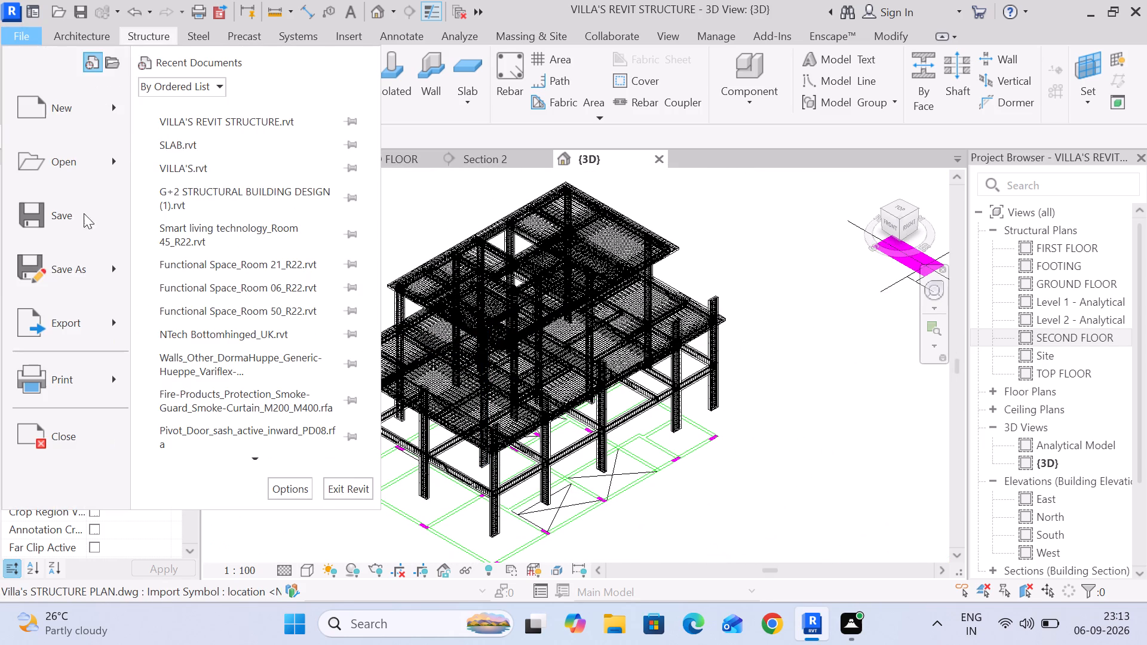
click(118, 325)
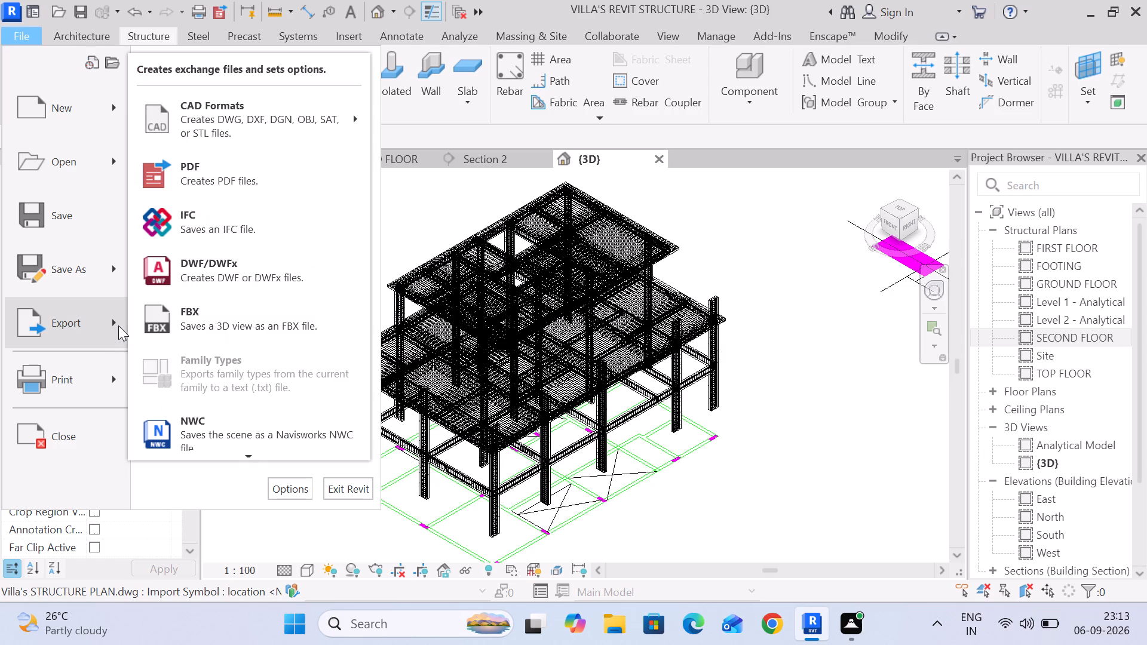
click(207, 184)
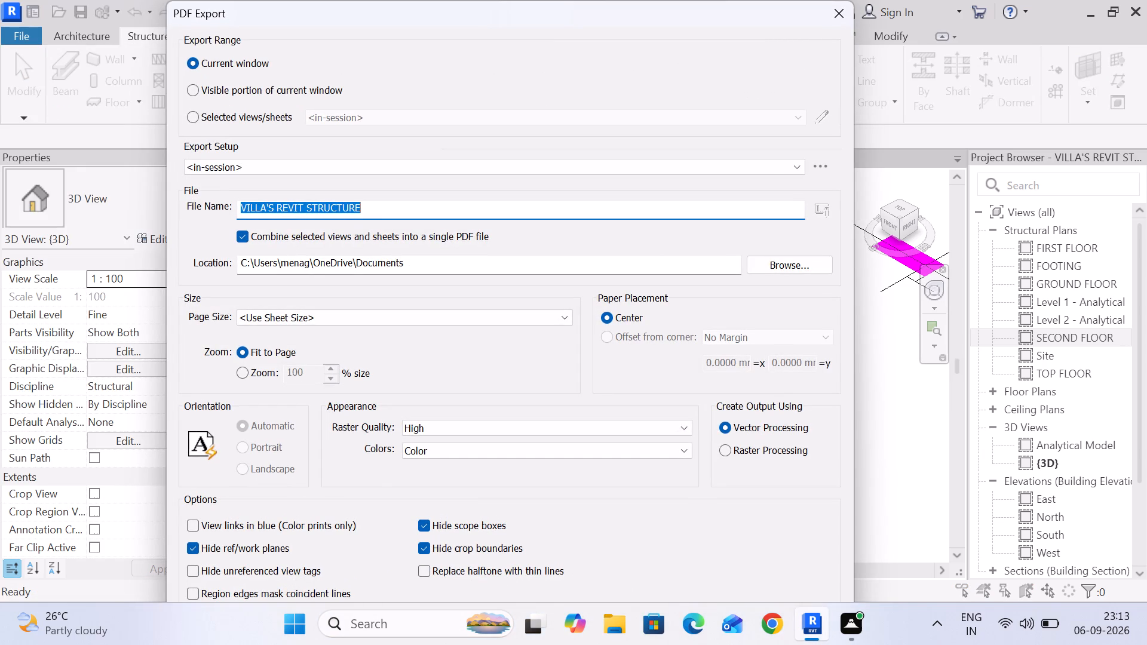
click(373, 211)
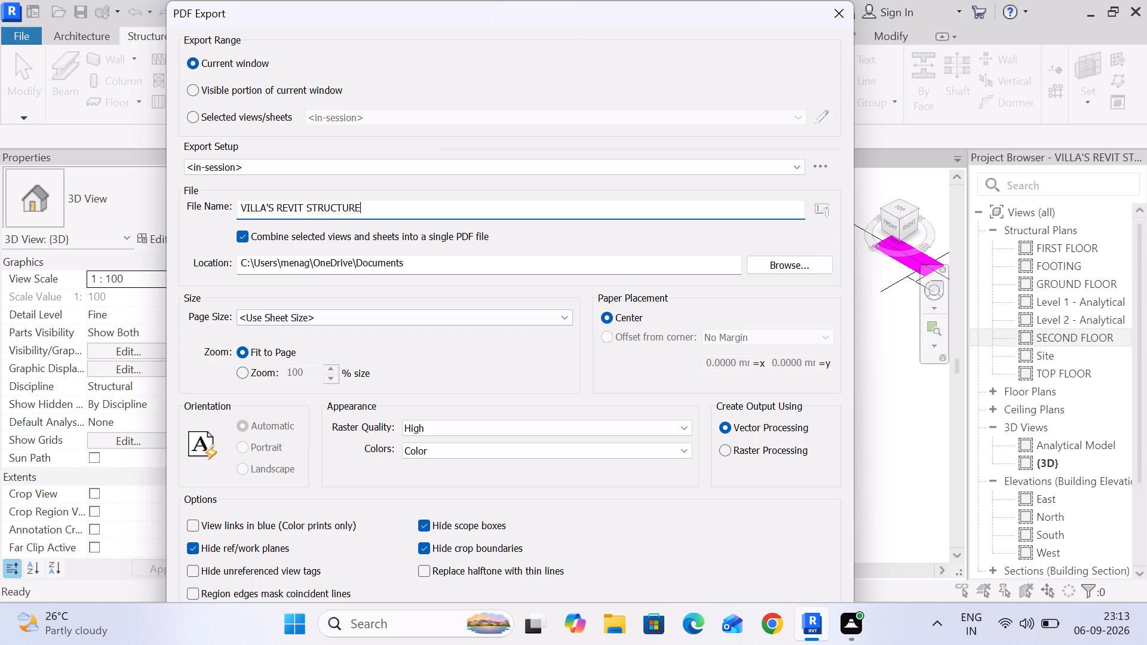
click(791, 262)
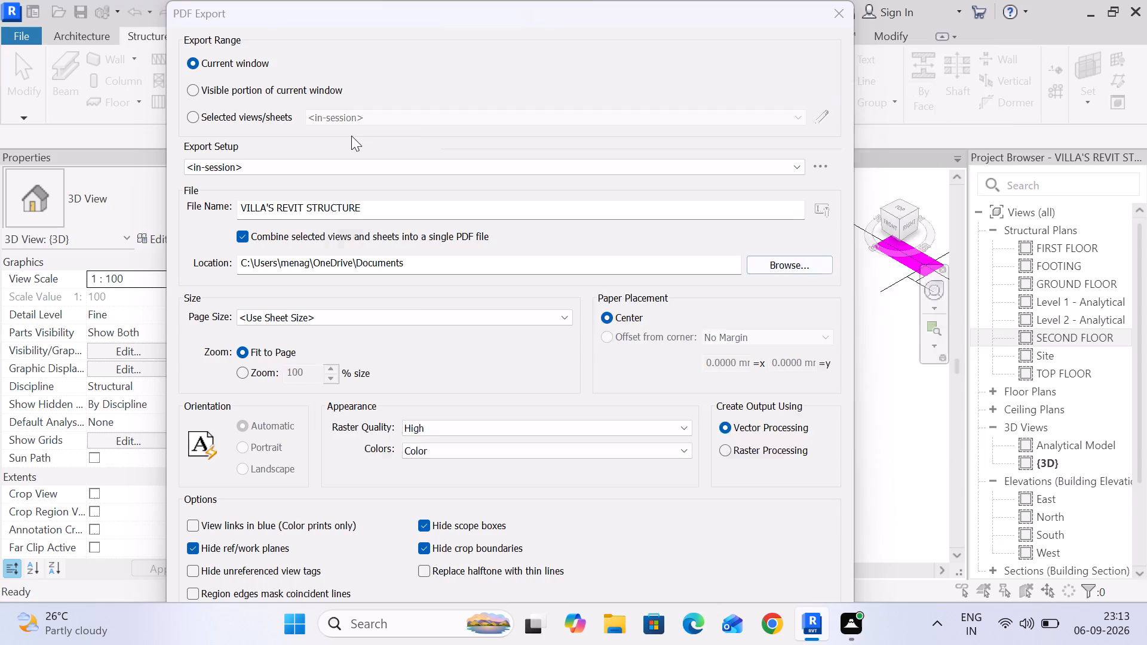
click(340, 400)
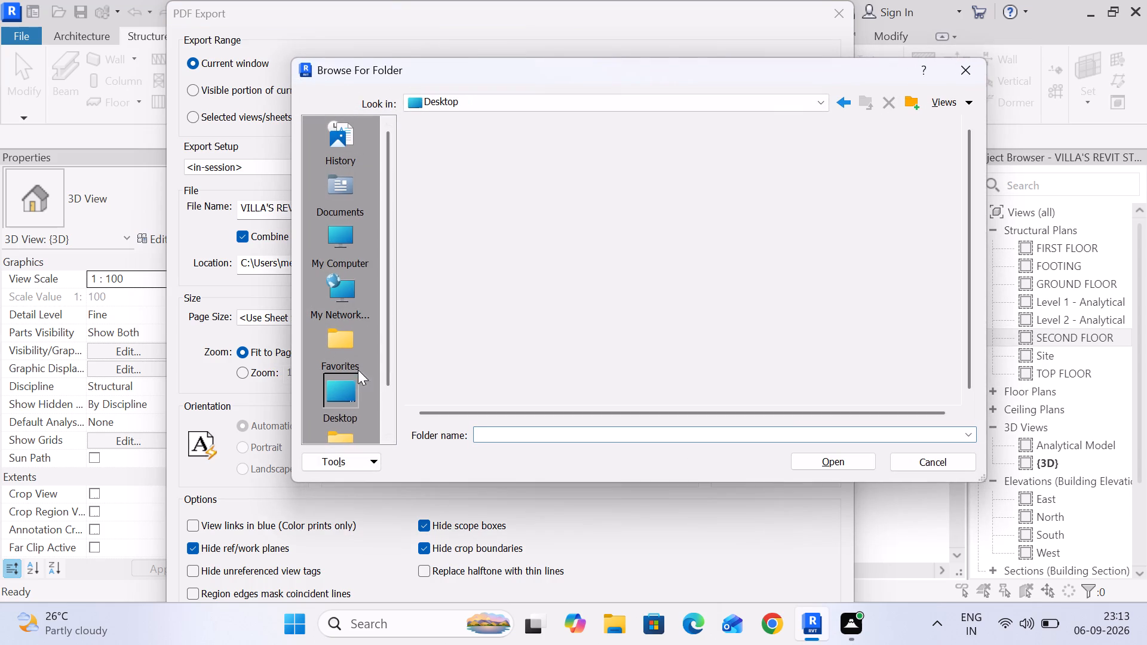
click(470, 374)
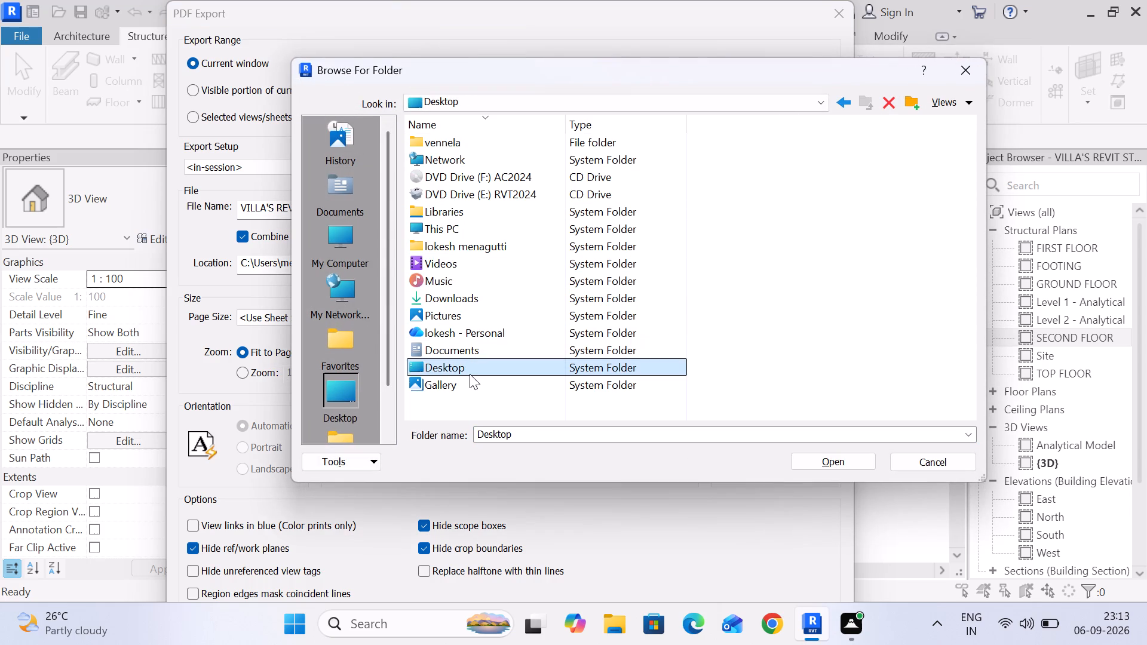
double_click(459, 247)
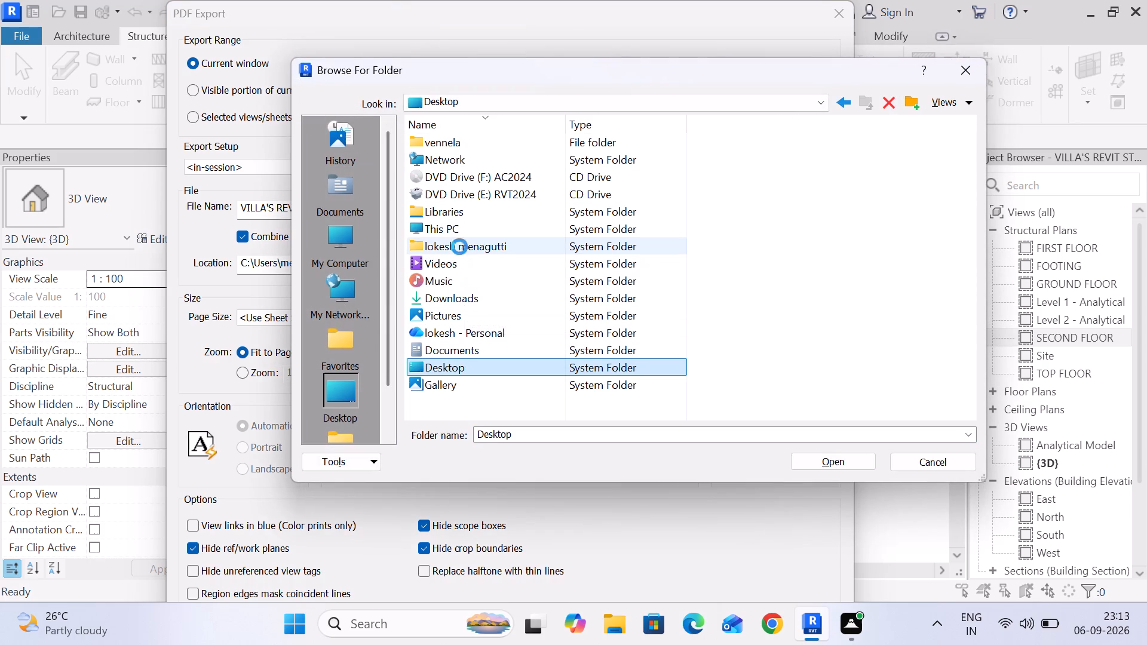
double_click(456, 238)
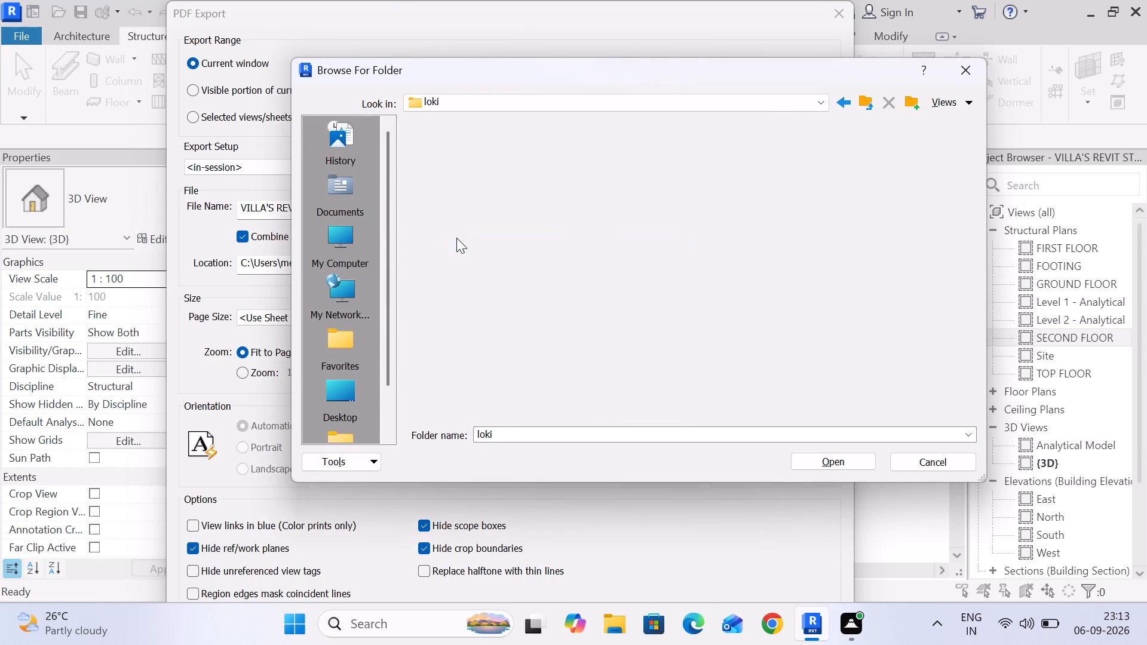
double_click(452, 198)
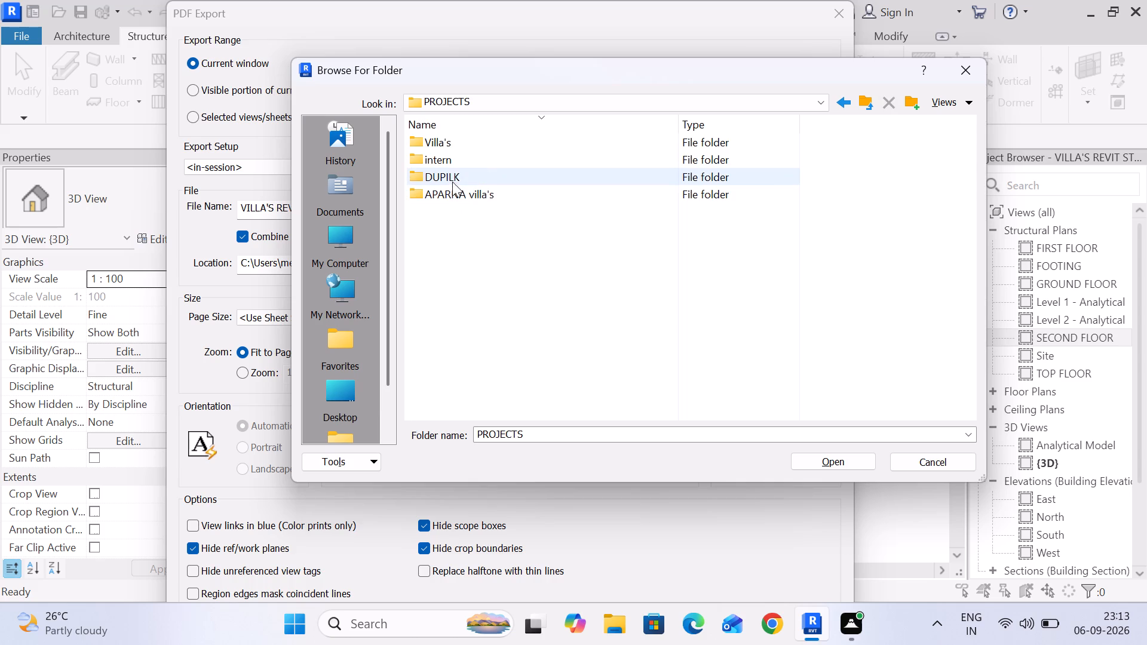
double_click(450, 161)
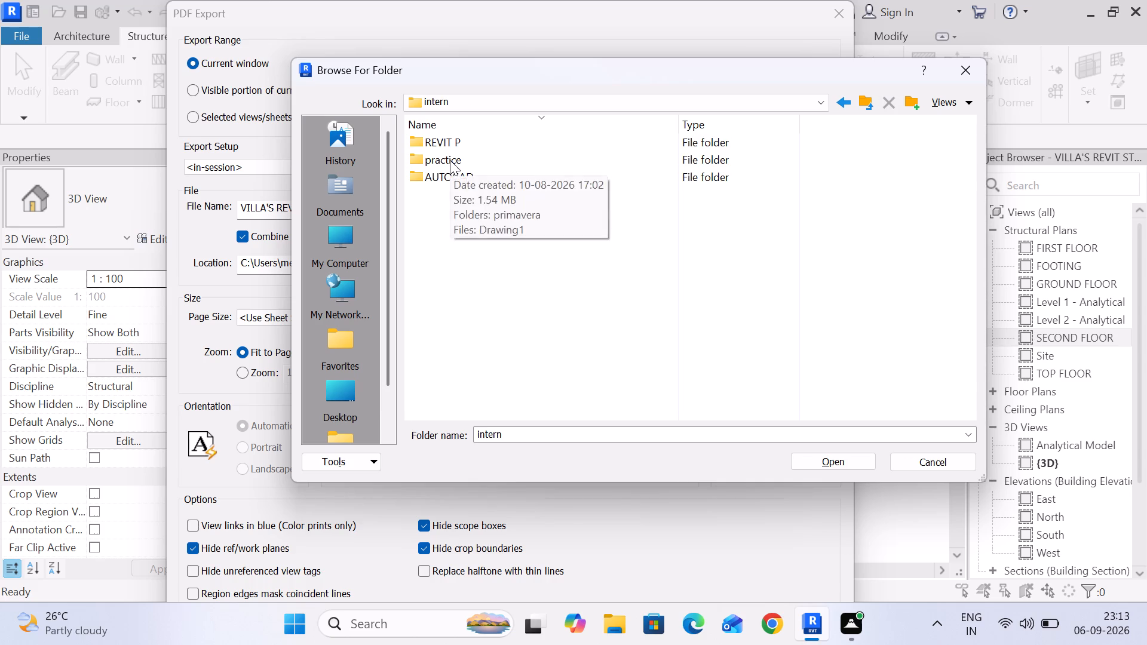
double_click(450, 160)
click(835, 100)
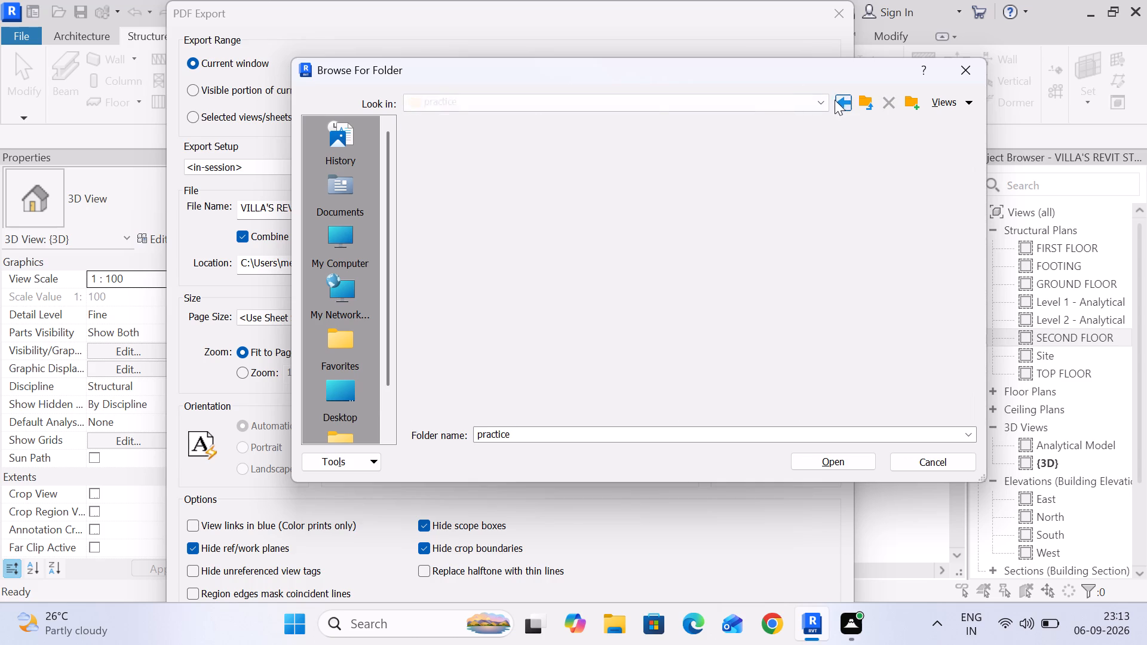
double_click(455, 149)
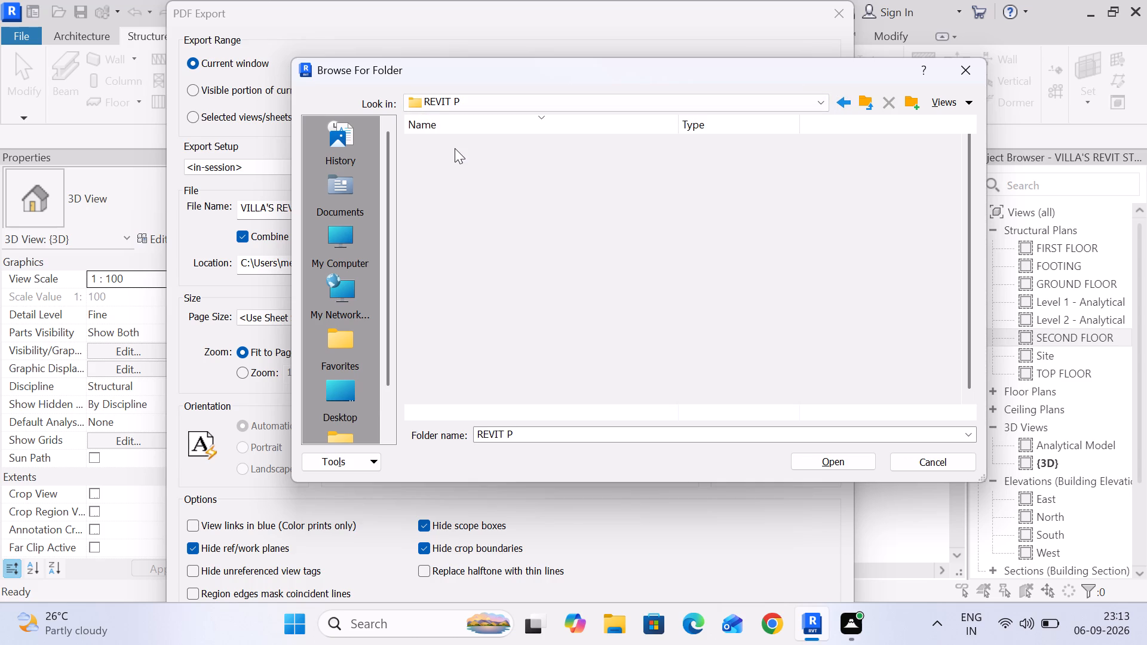
click(560, 438)
click(560, 438)
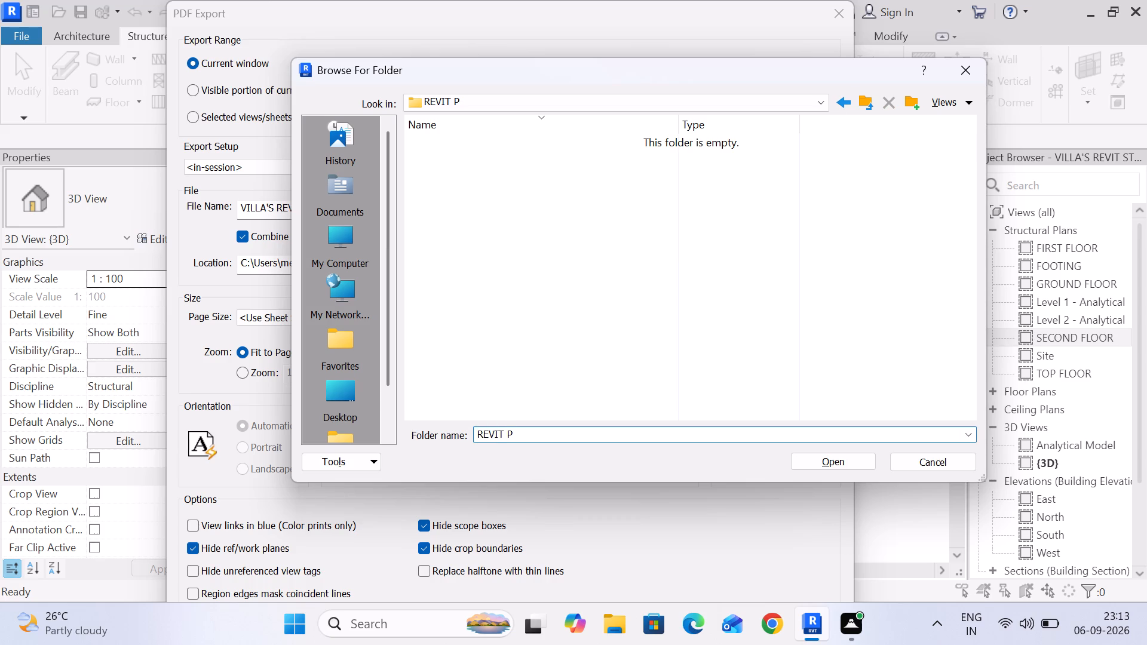
click(829, 463)
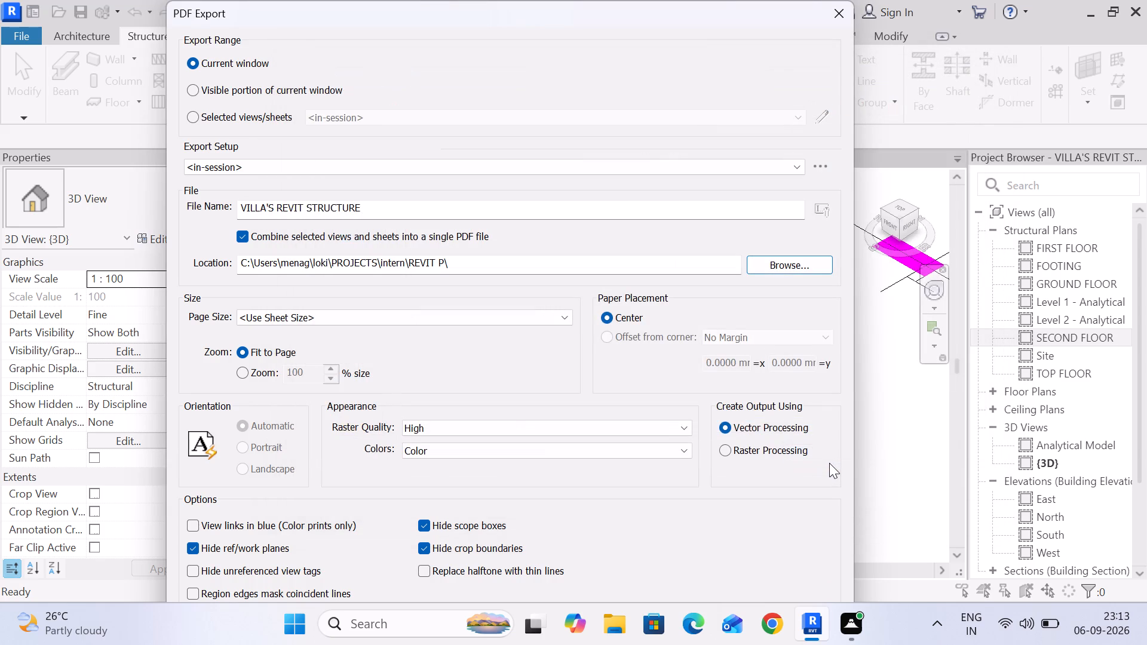
Turn on automatic hiding of the Windows taskbar in the taskbar behaviors, then return to the PDF export settings.
right_click(227, 627)
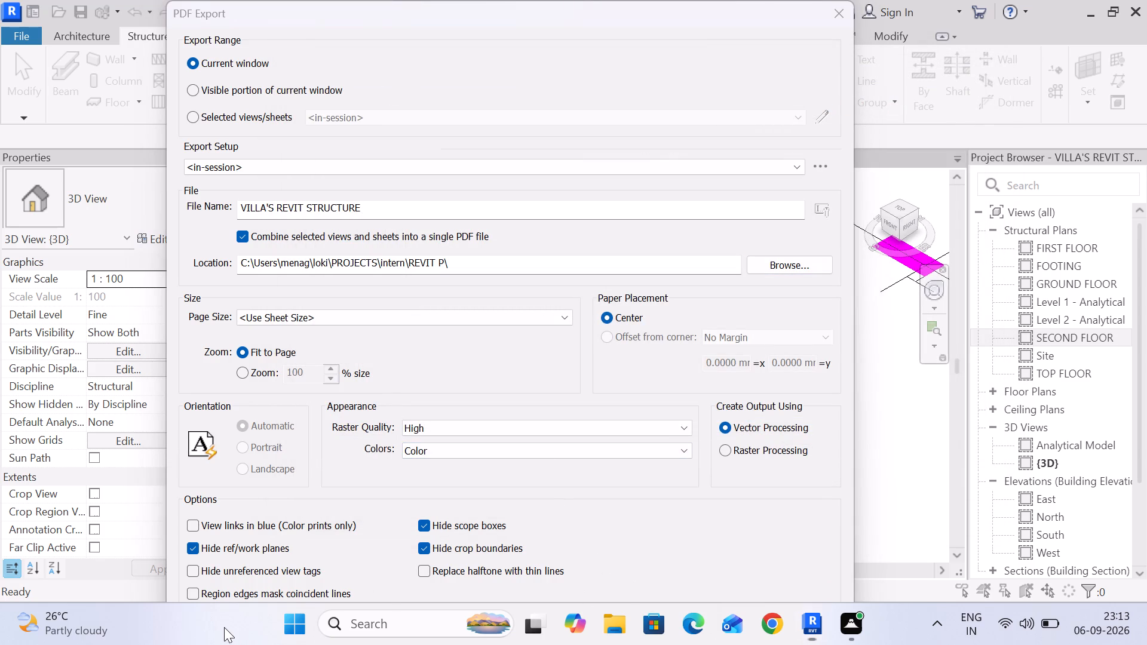
right_click(155, 623)
click(185, 588)
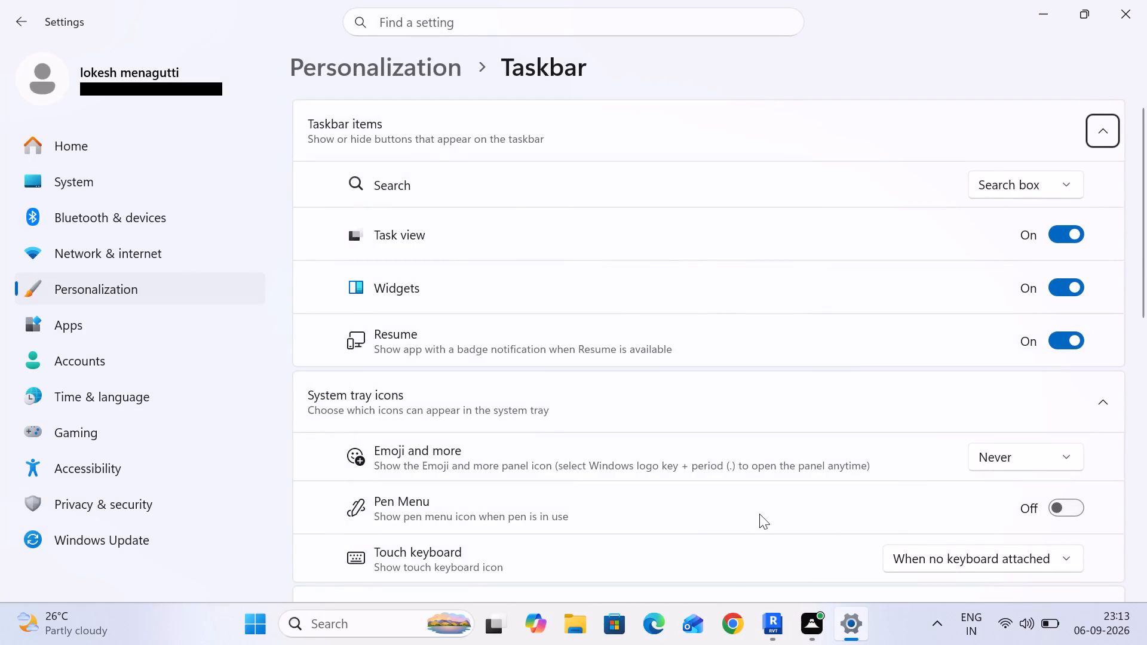
scroll(821, 489, down, 6)
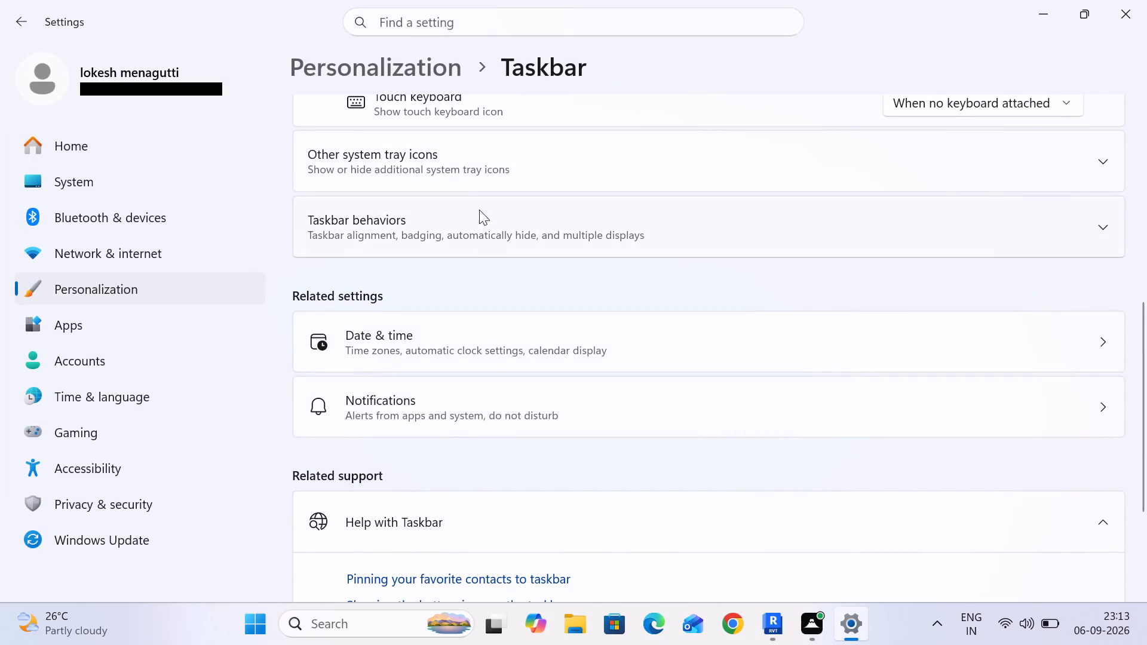
scroll(494, 526, down, 2)
scroll(494, 526, up, 4)
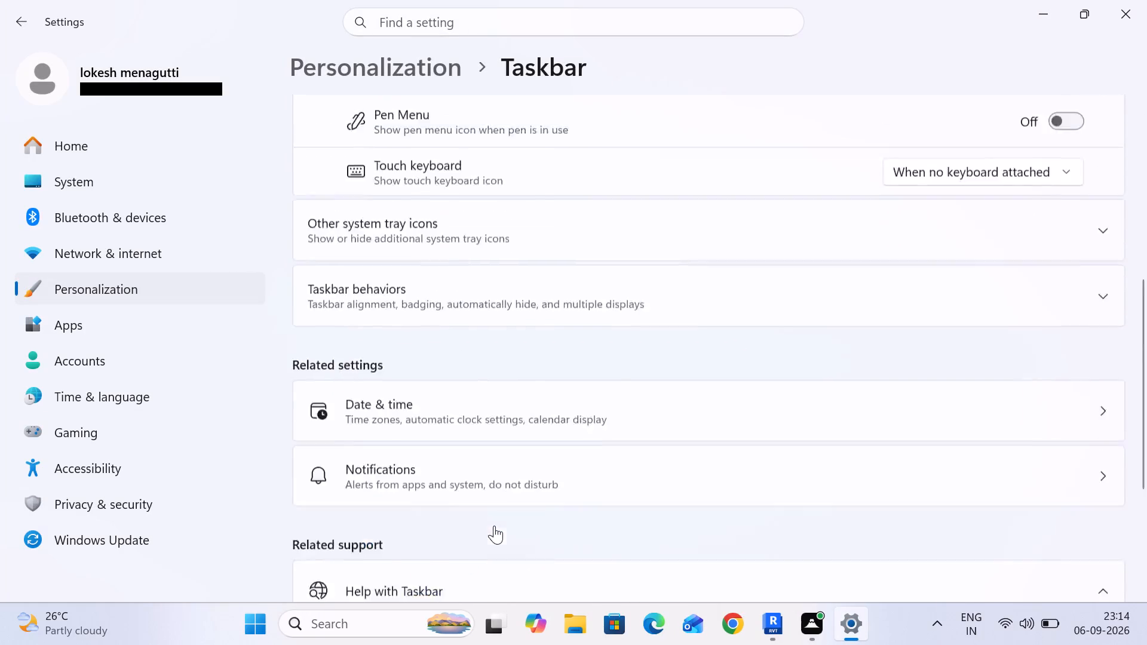
click(480, 383)
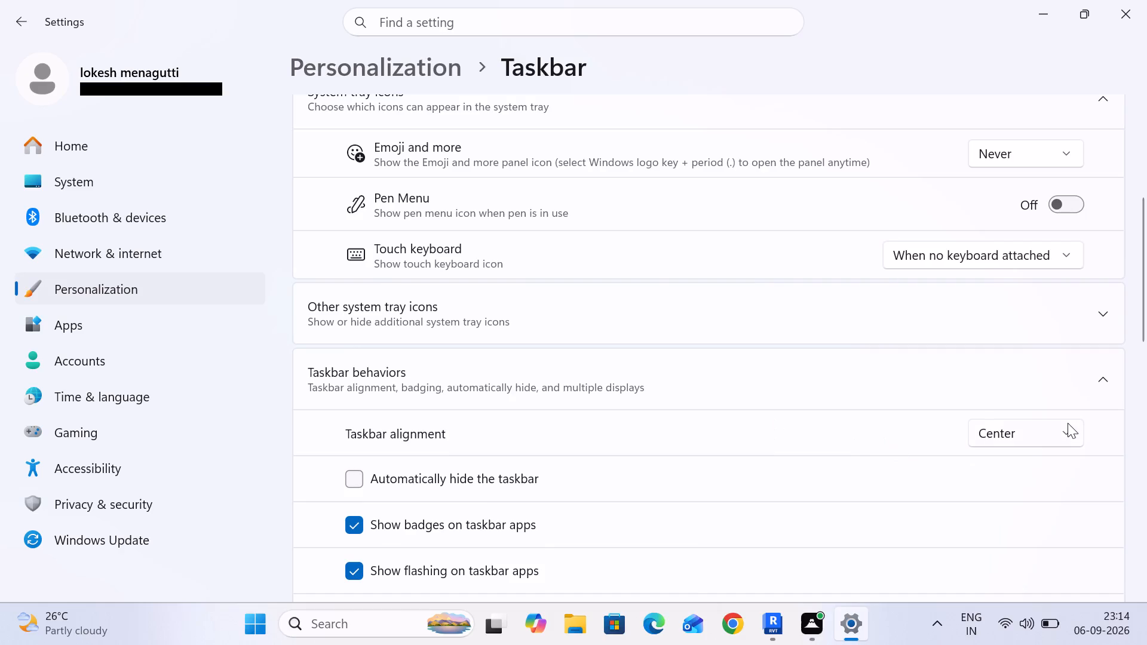
click(355, 479)
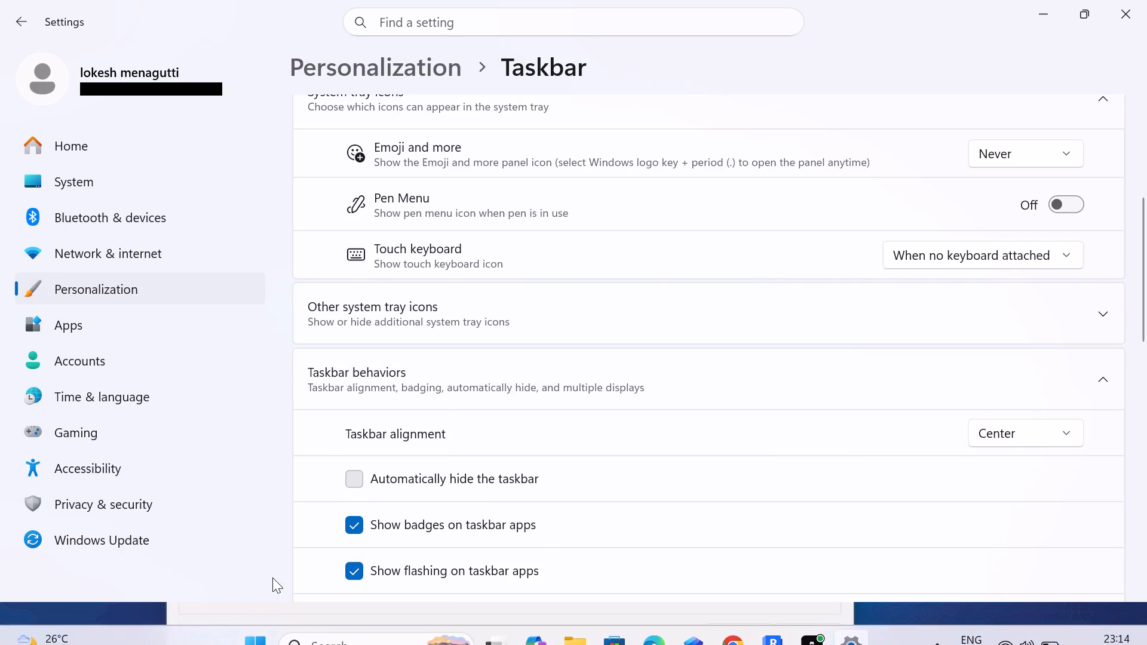
click(1035, 13)
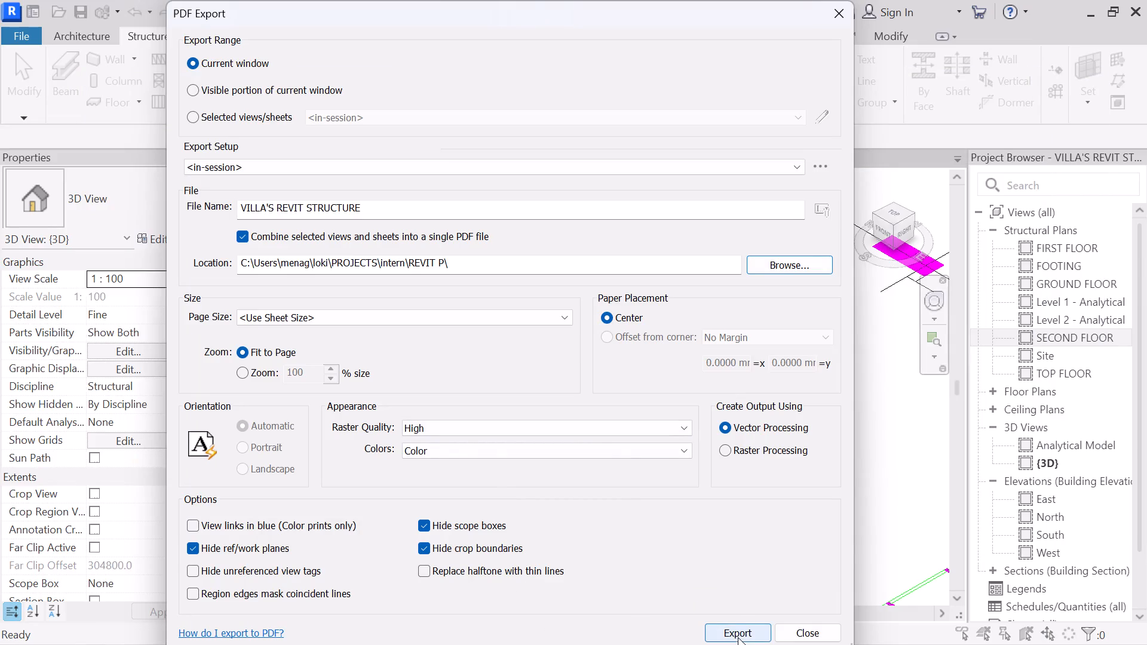
Export the 3D view to PDF as VILLA'S REVIT STRUCTURE, replacing the existing file of that name.
click(738, 637)
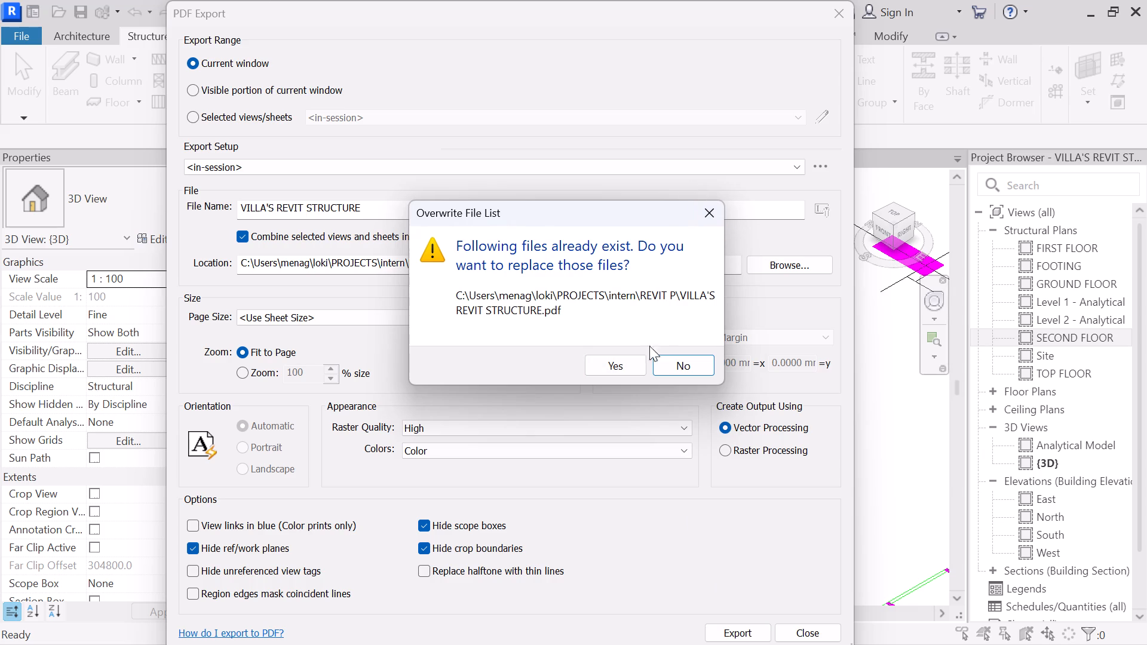
click(615, 366)
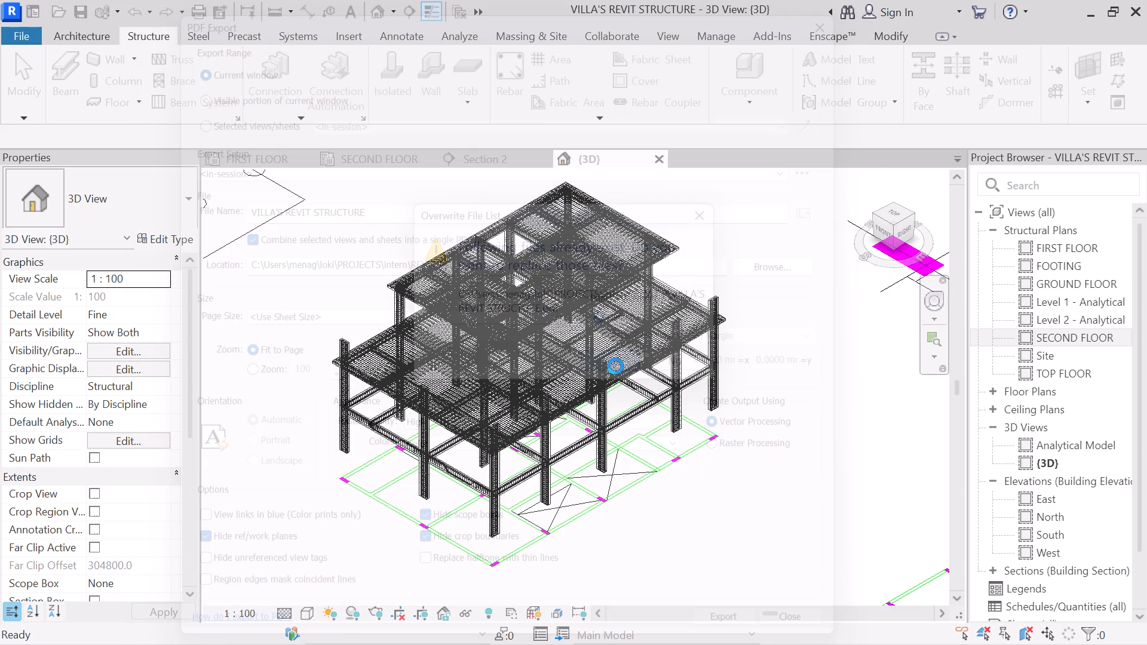
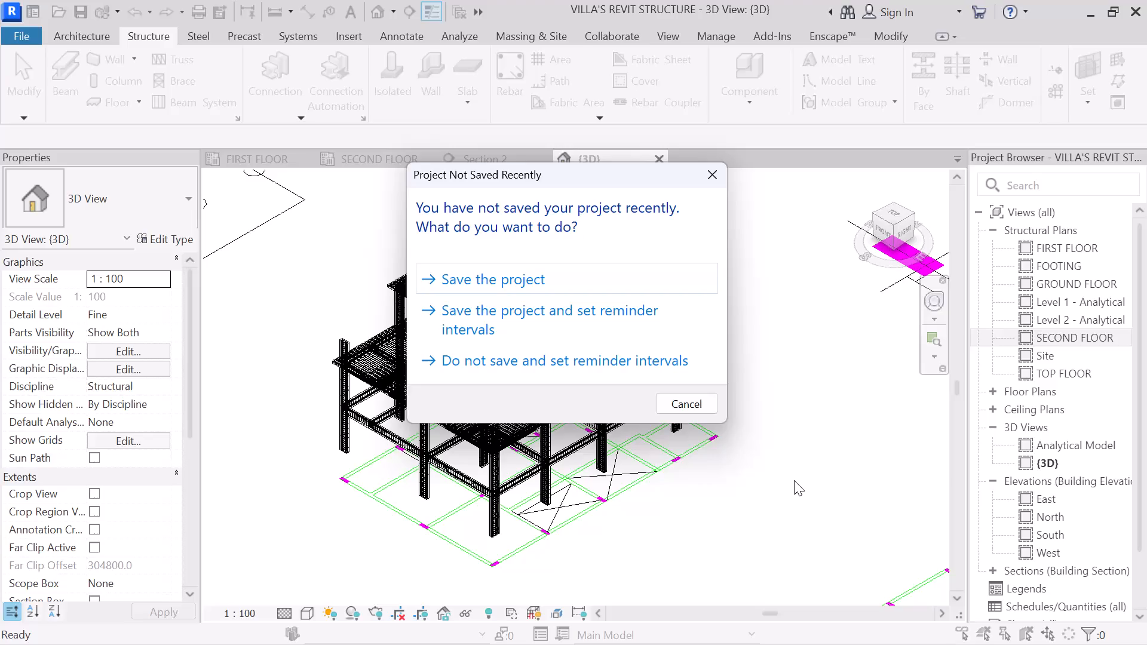
Save the villa project without changing the save reminder intervals.
click(673, 280)
click(811, 283)
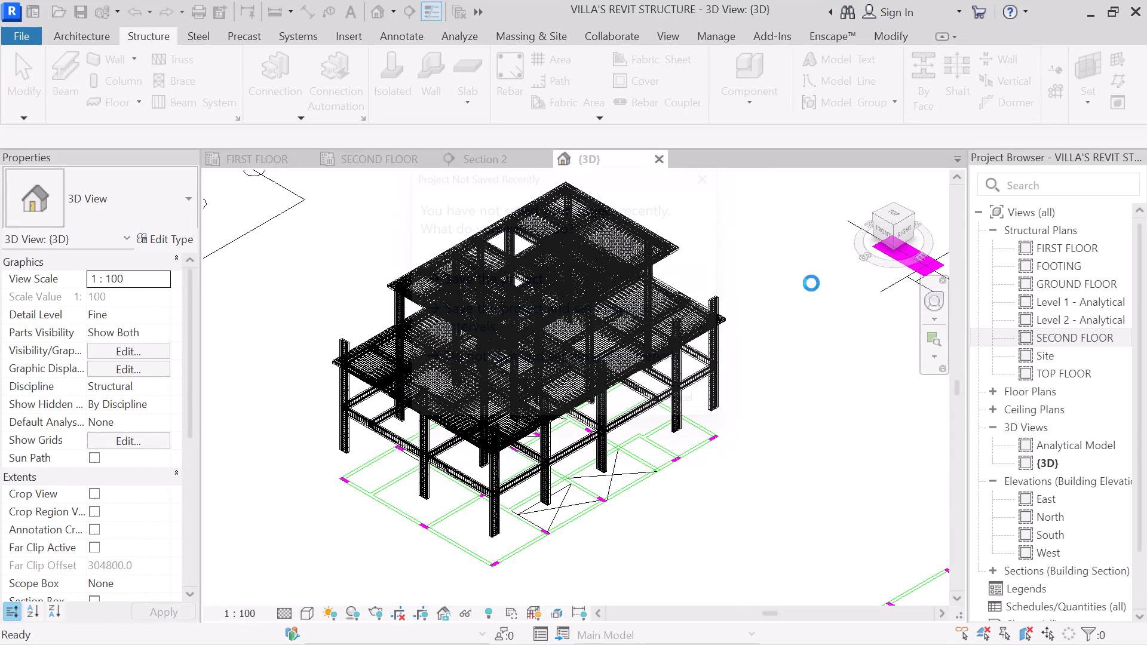